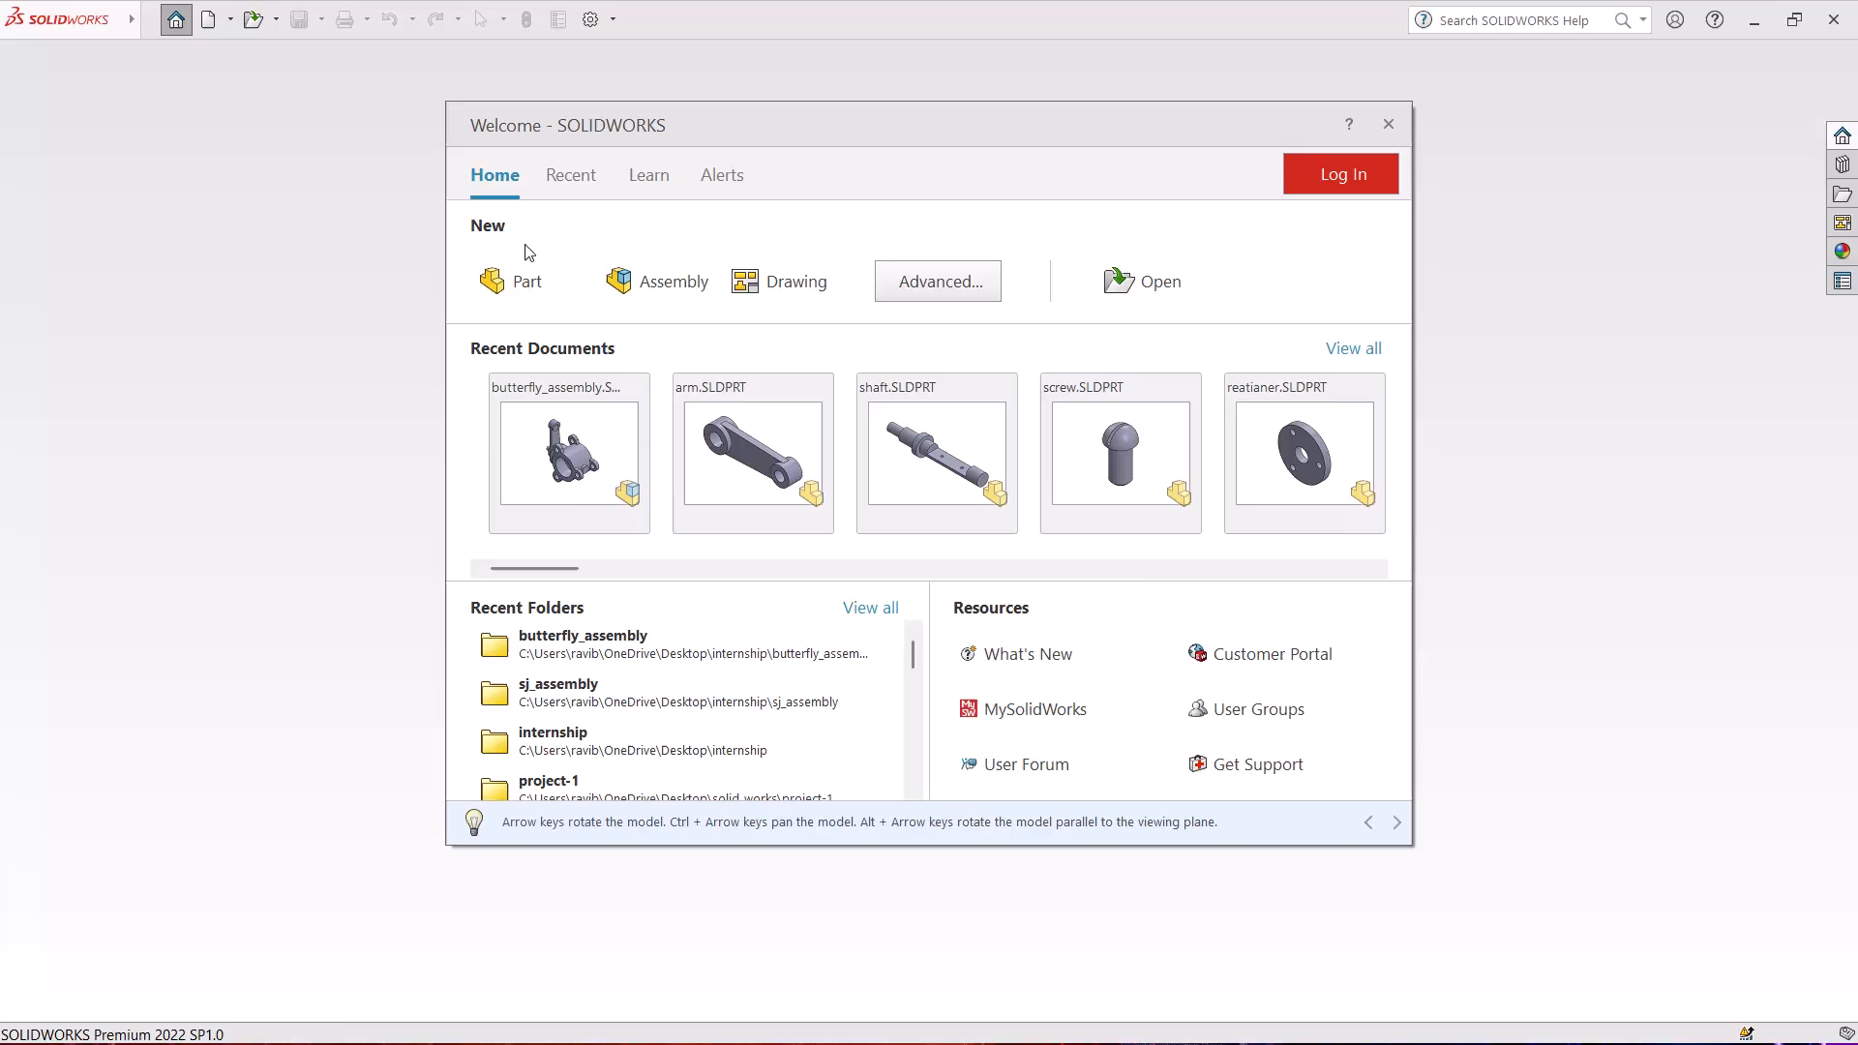
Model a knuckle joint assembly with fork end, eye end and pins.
Create a new part and open a sketch on the Front Plane.
left_click(520, 264)
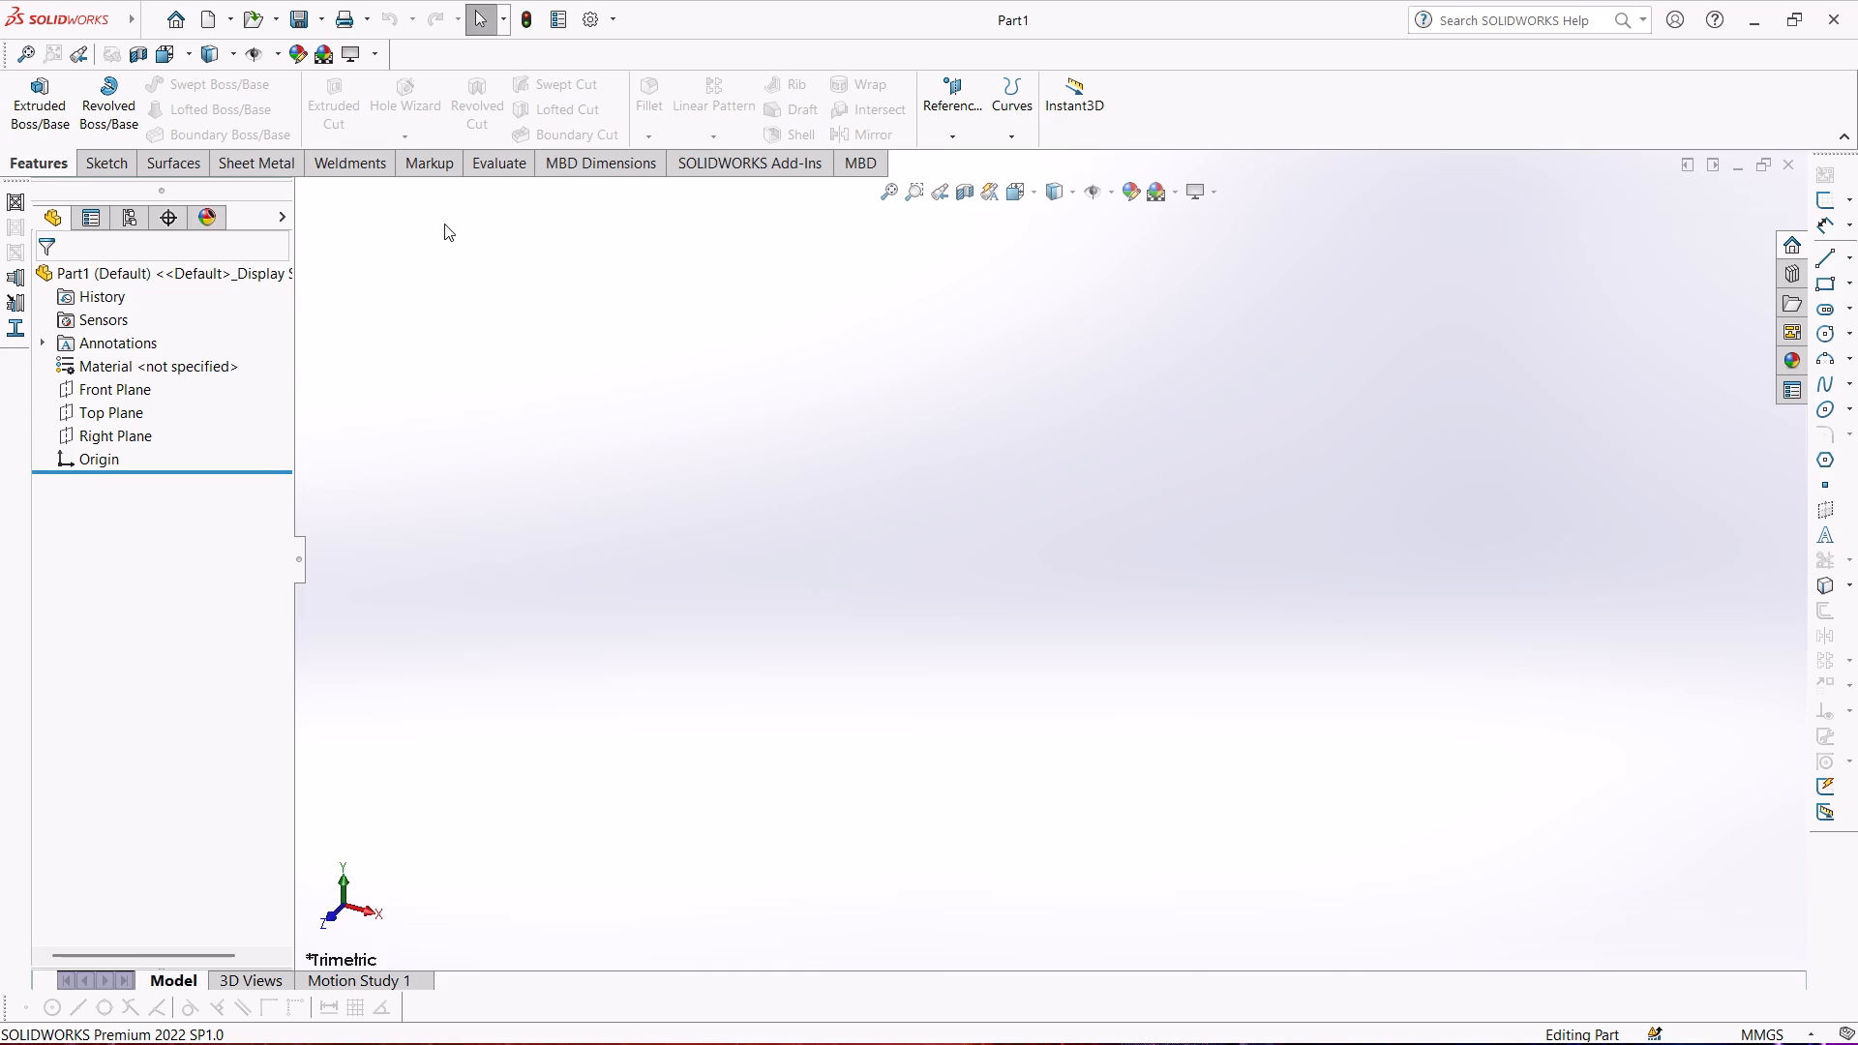
left_click(106, 167)
left_click(36, 102)
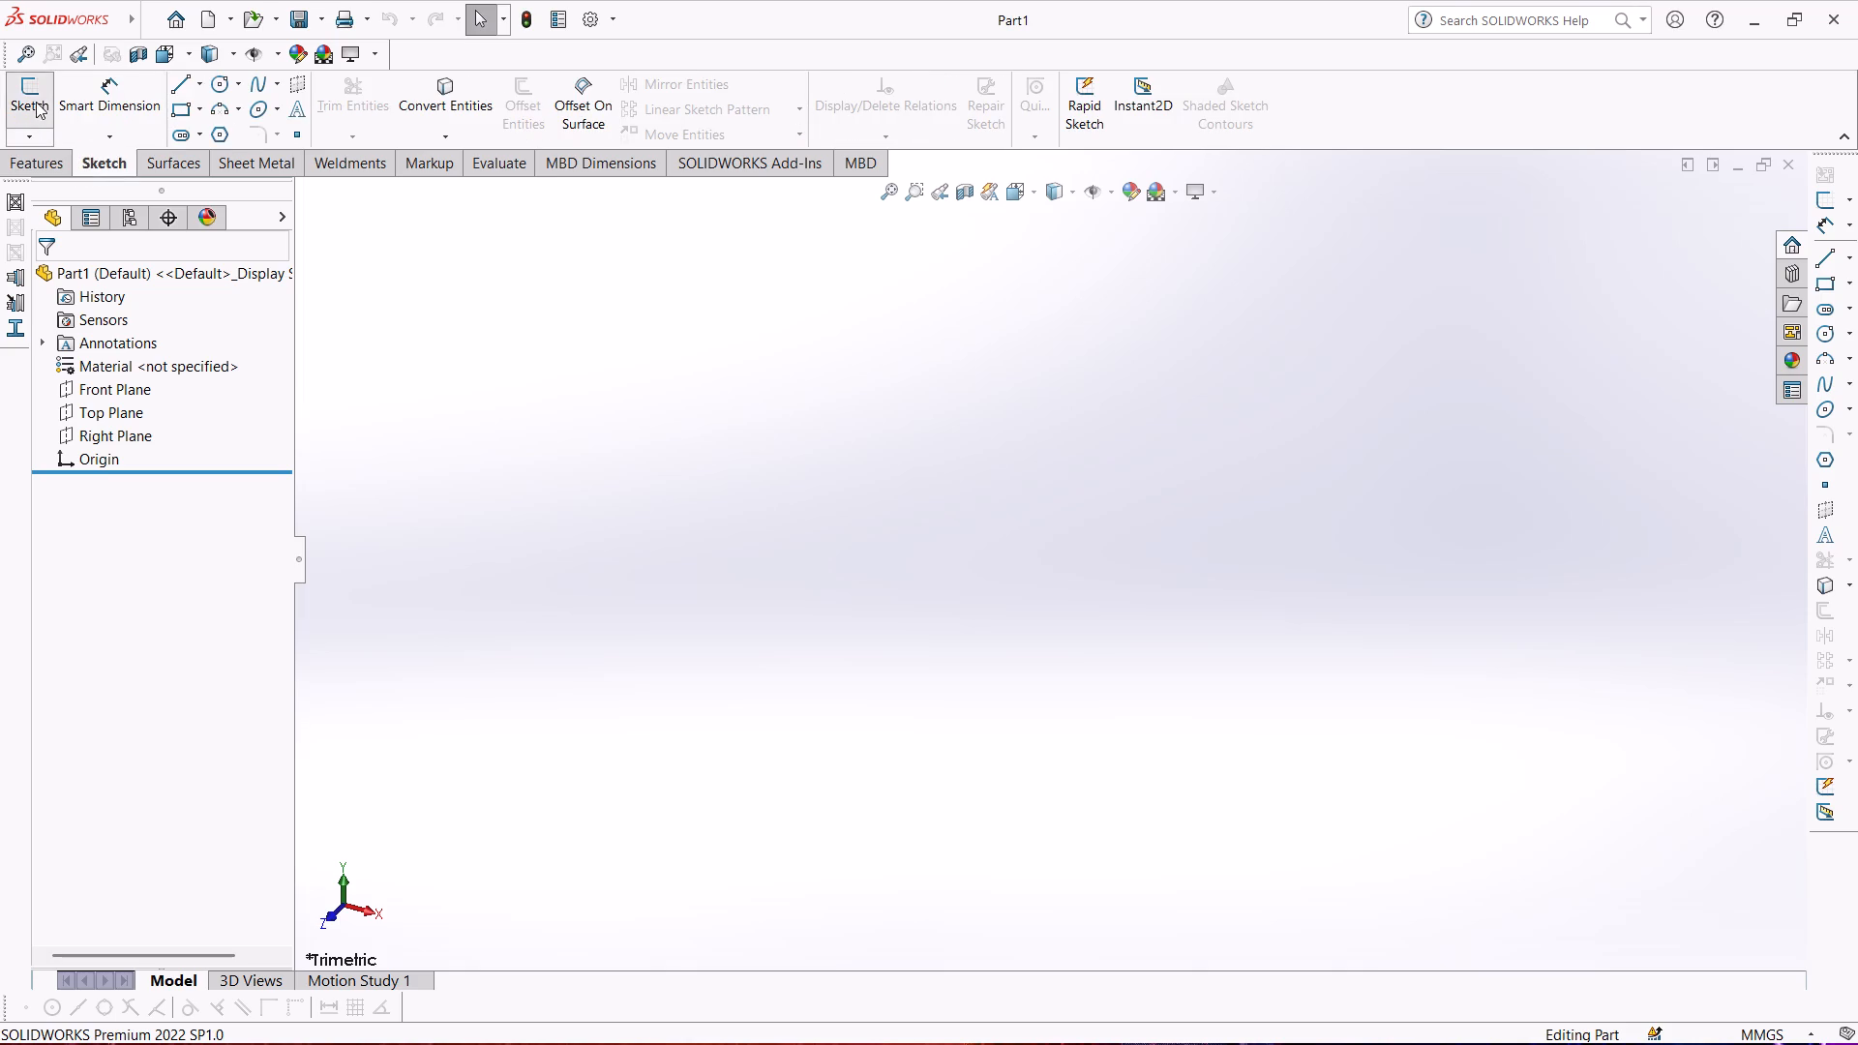
left_click(786, 364)
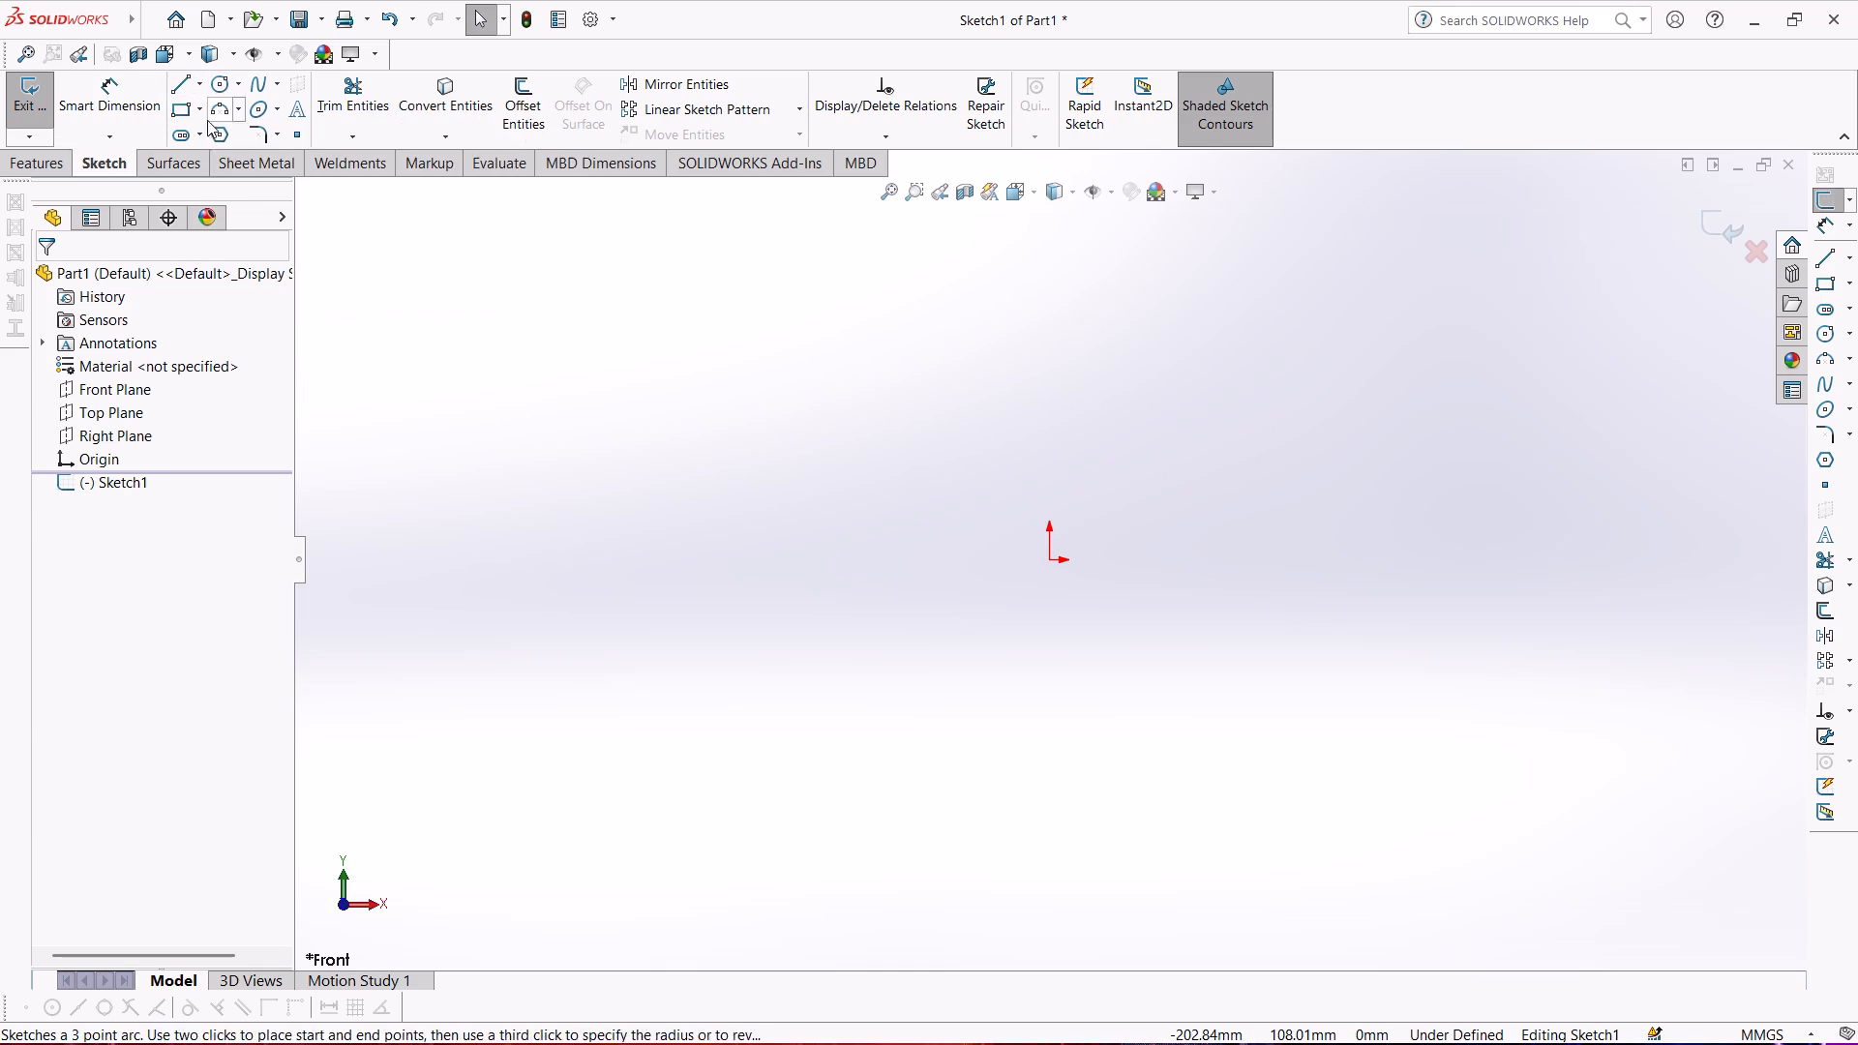
Sketch two centerlines through the origin: a horizontal one about 391 mm long and a vertical one about 198 mm long.
left_click(202, 86)
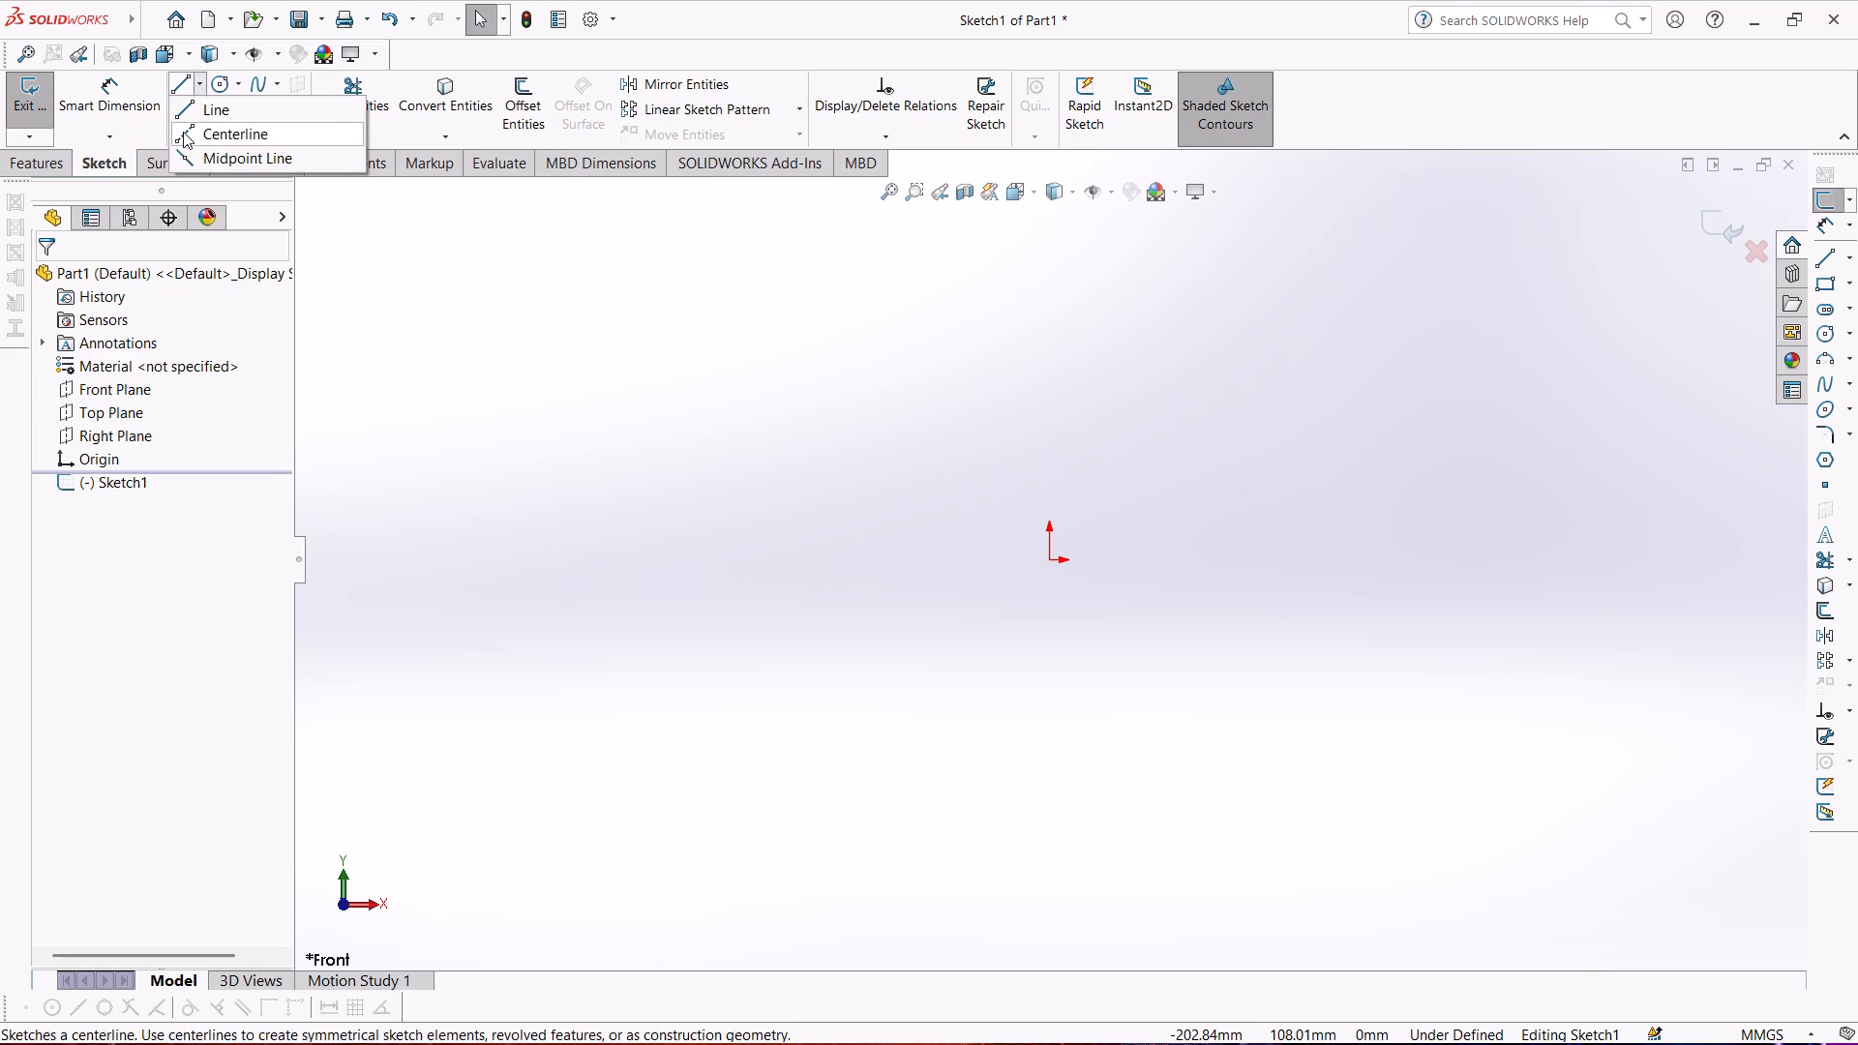
left_click(183, 132)
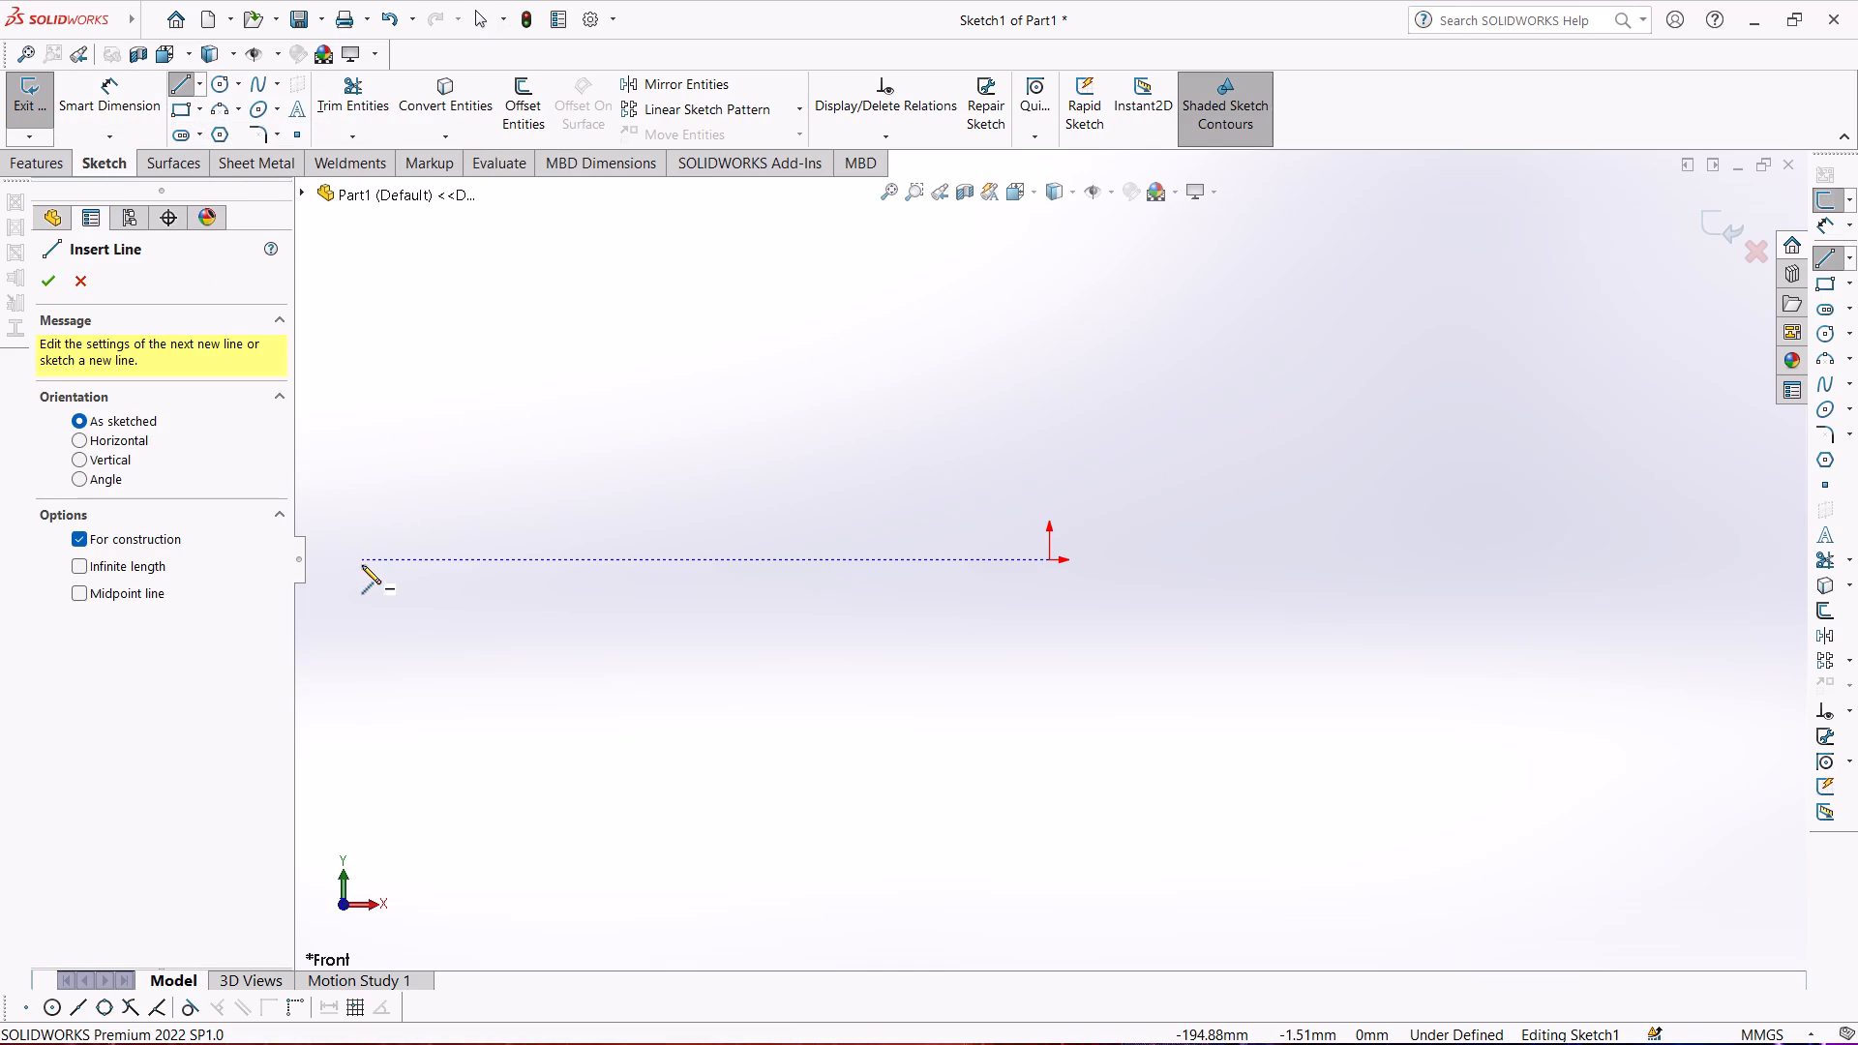
left_click(362, 565)
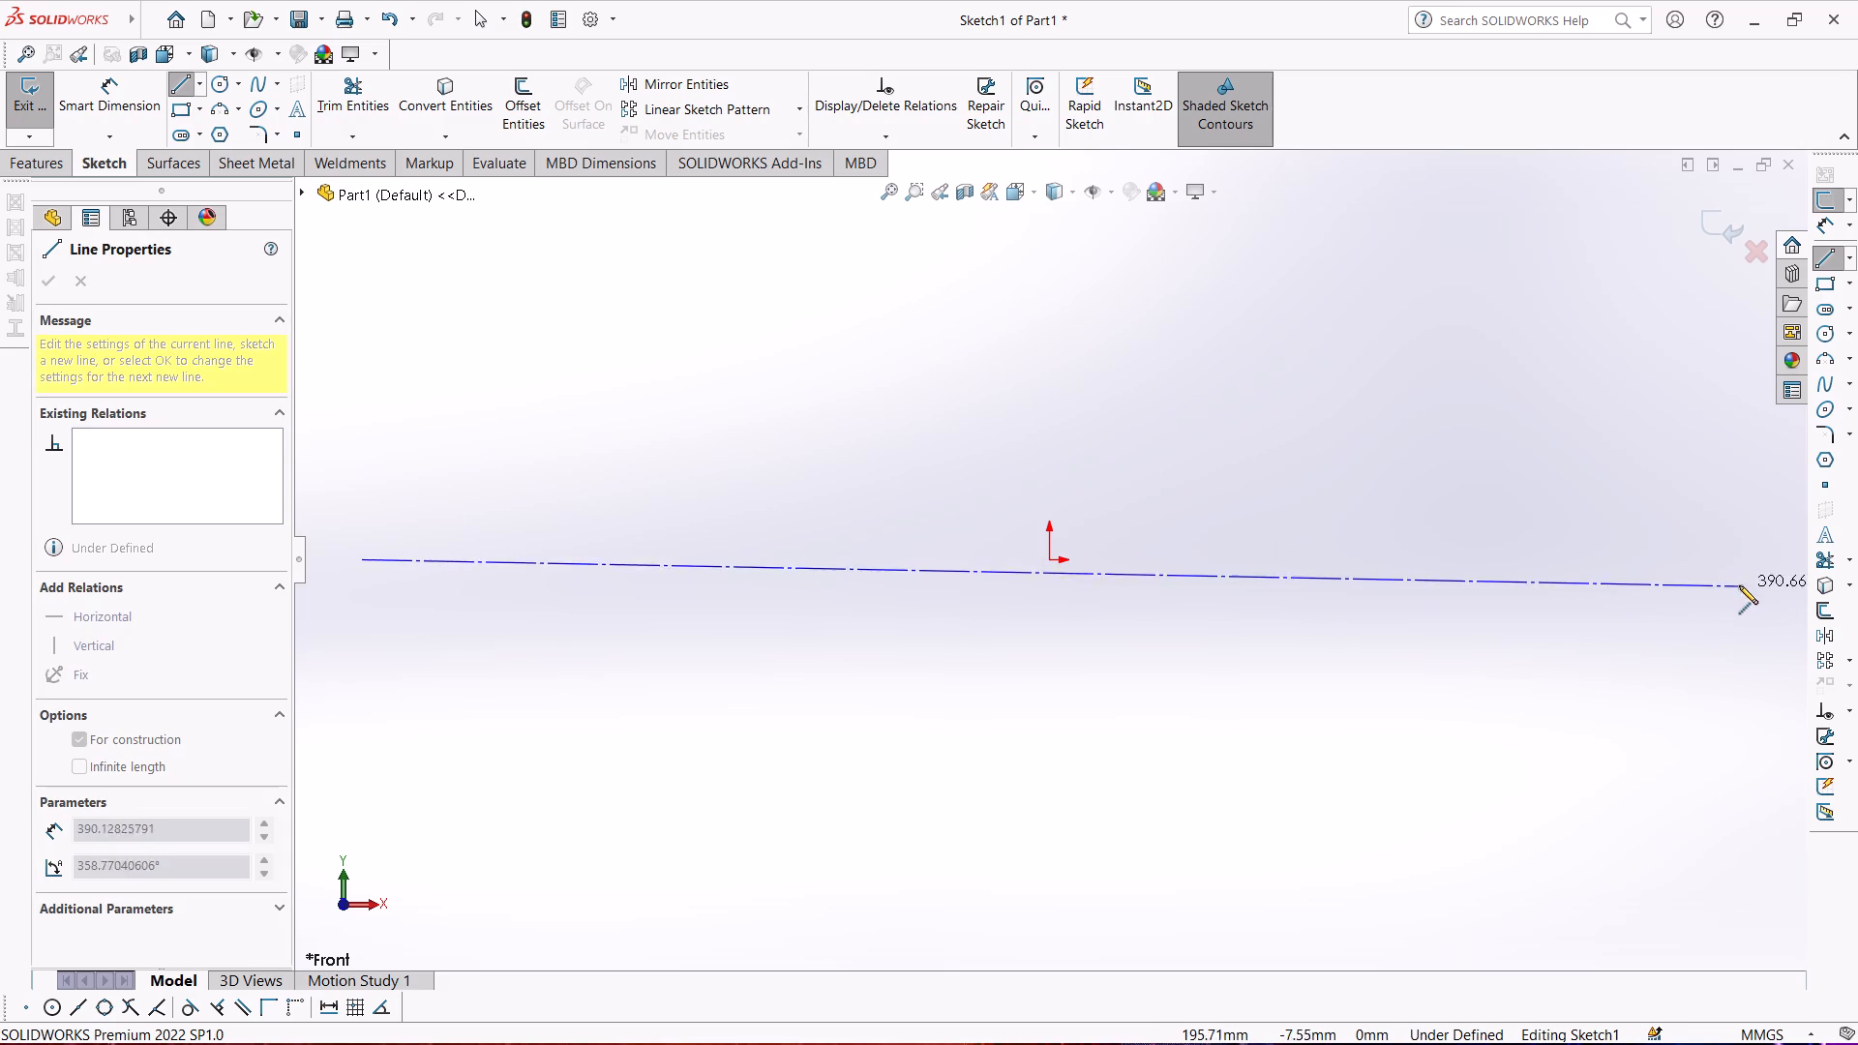
left_click(1742, 560)
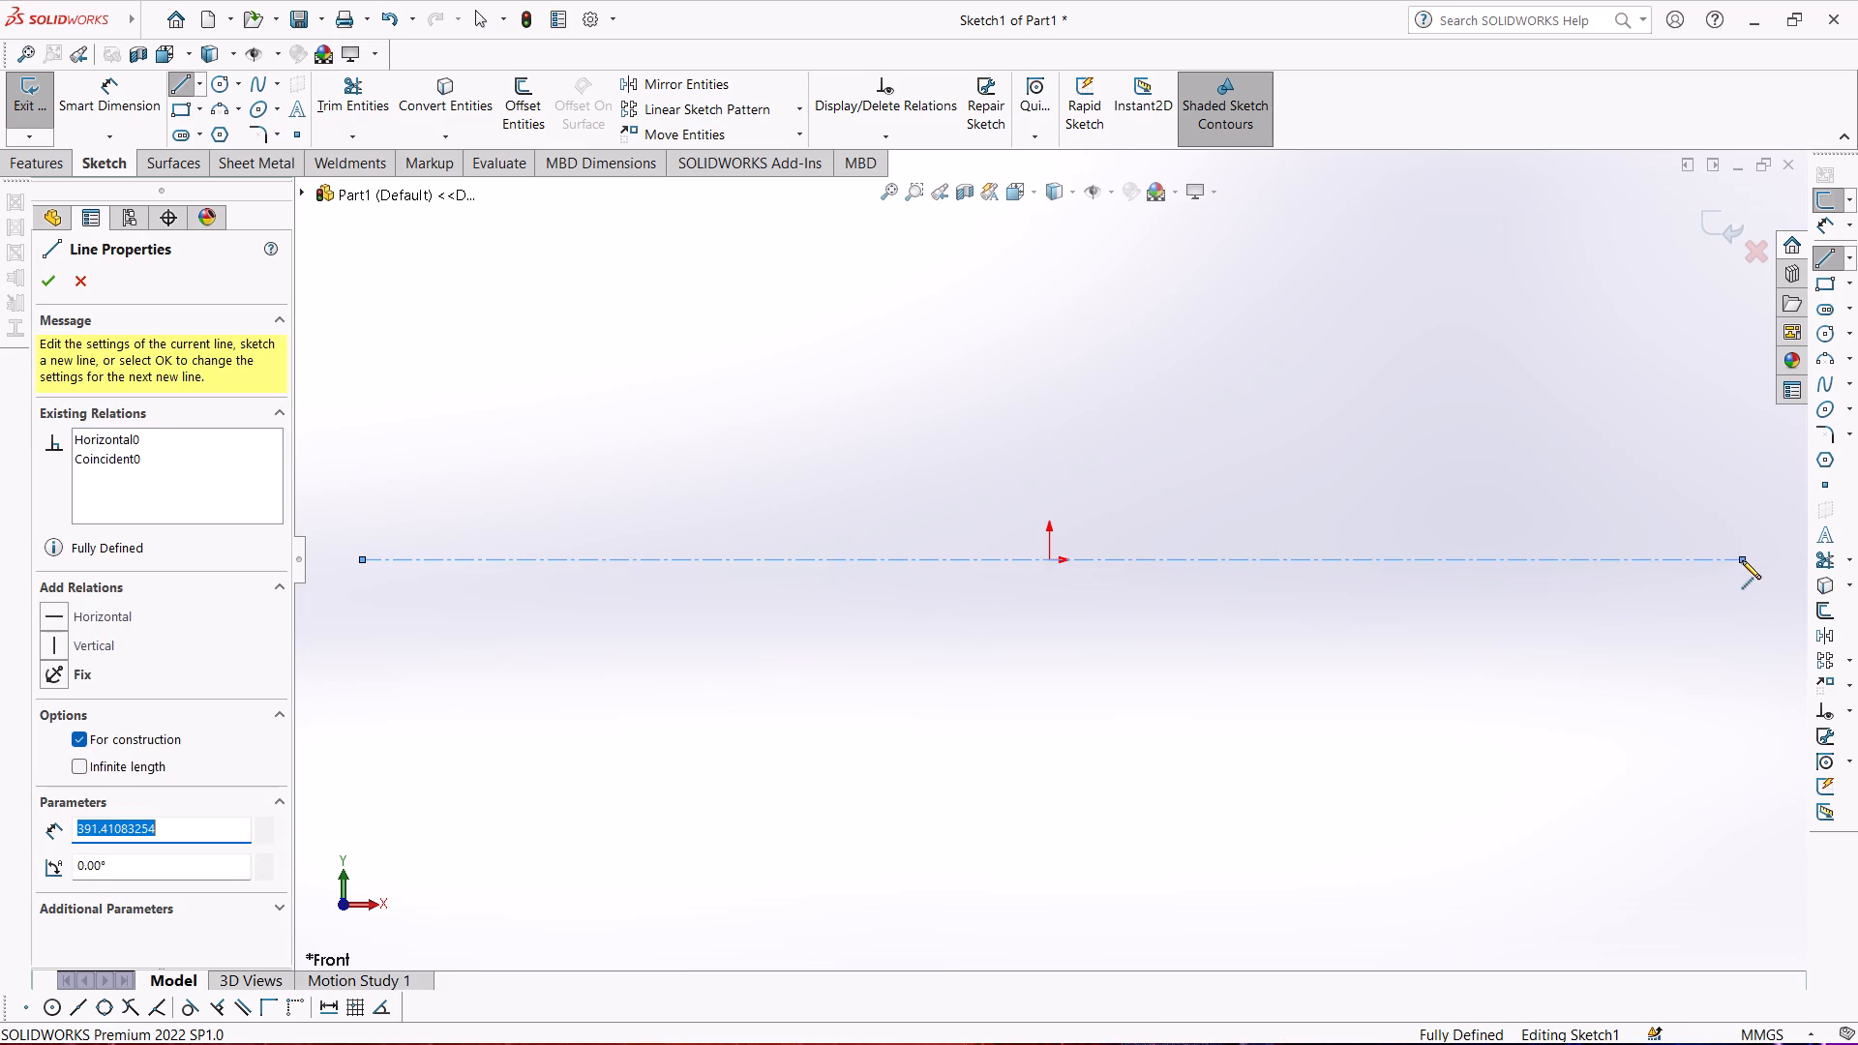
key("Escape")
key("Return")
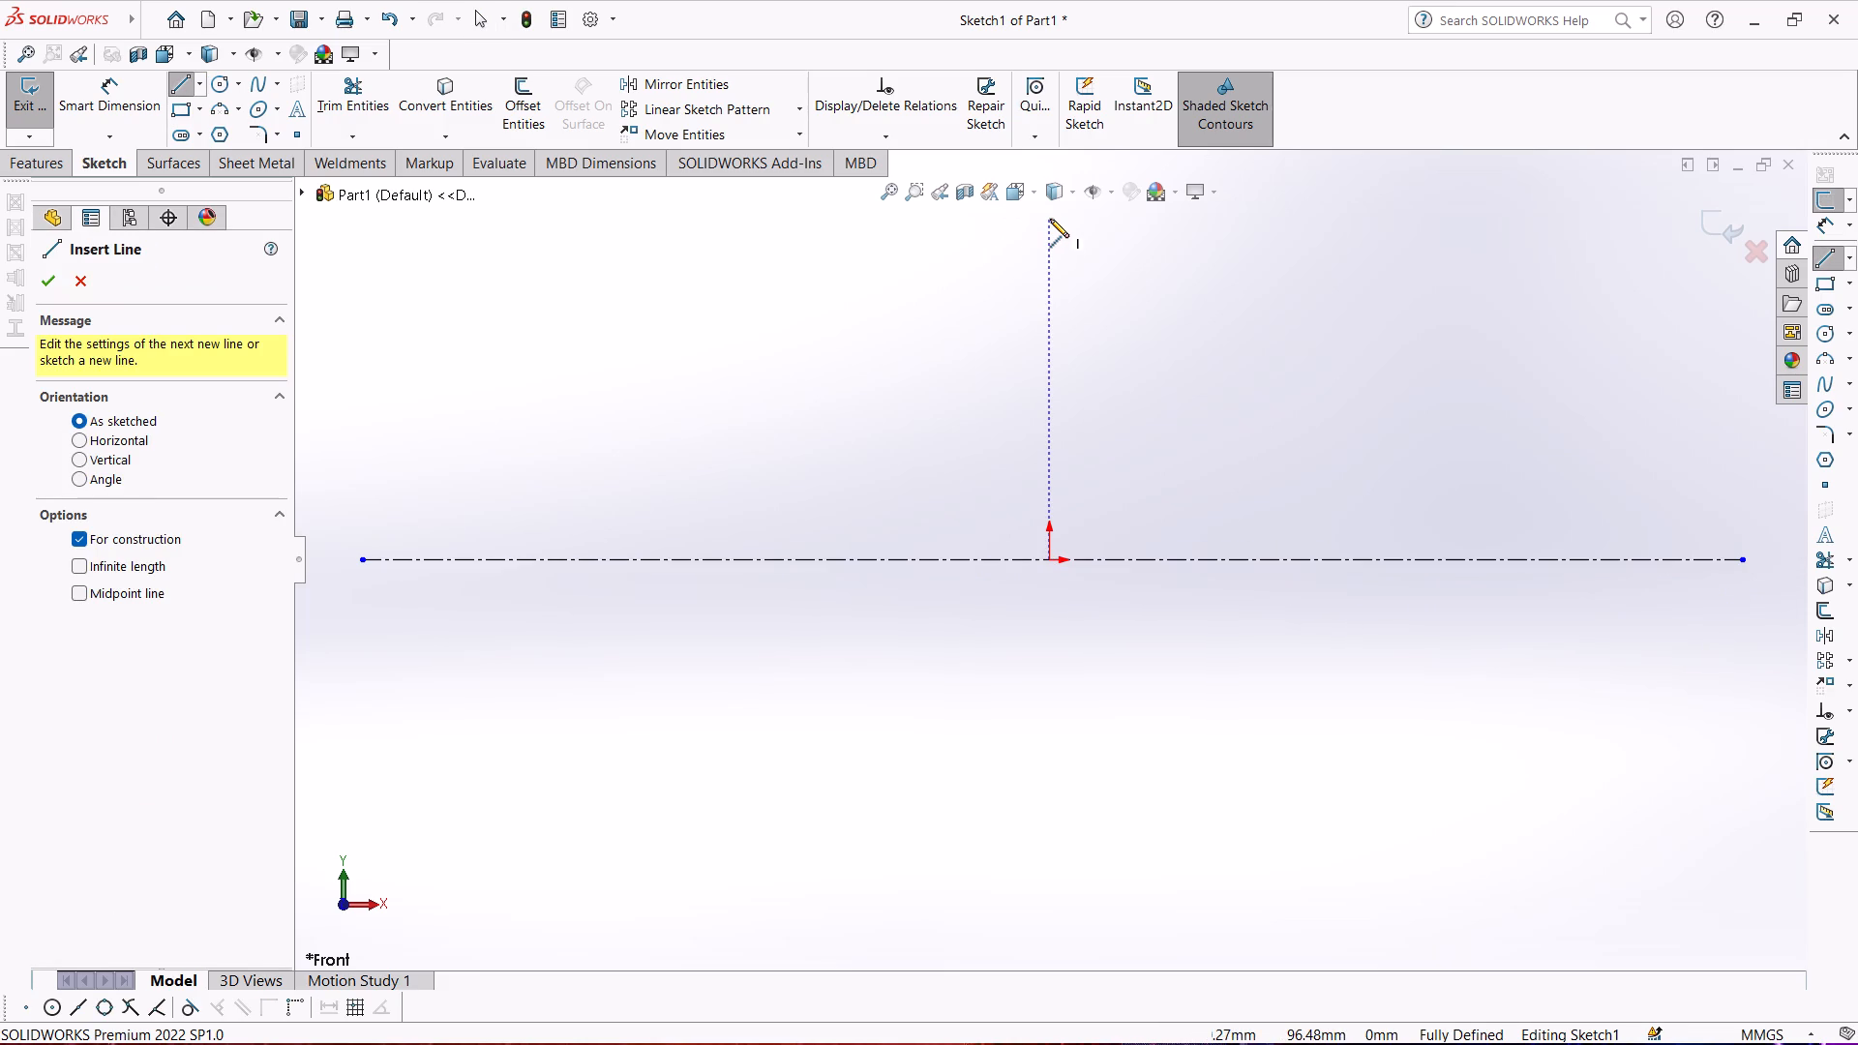
left_click(1050, 219)
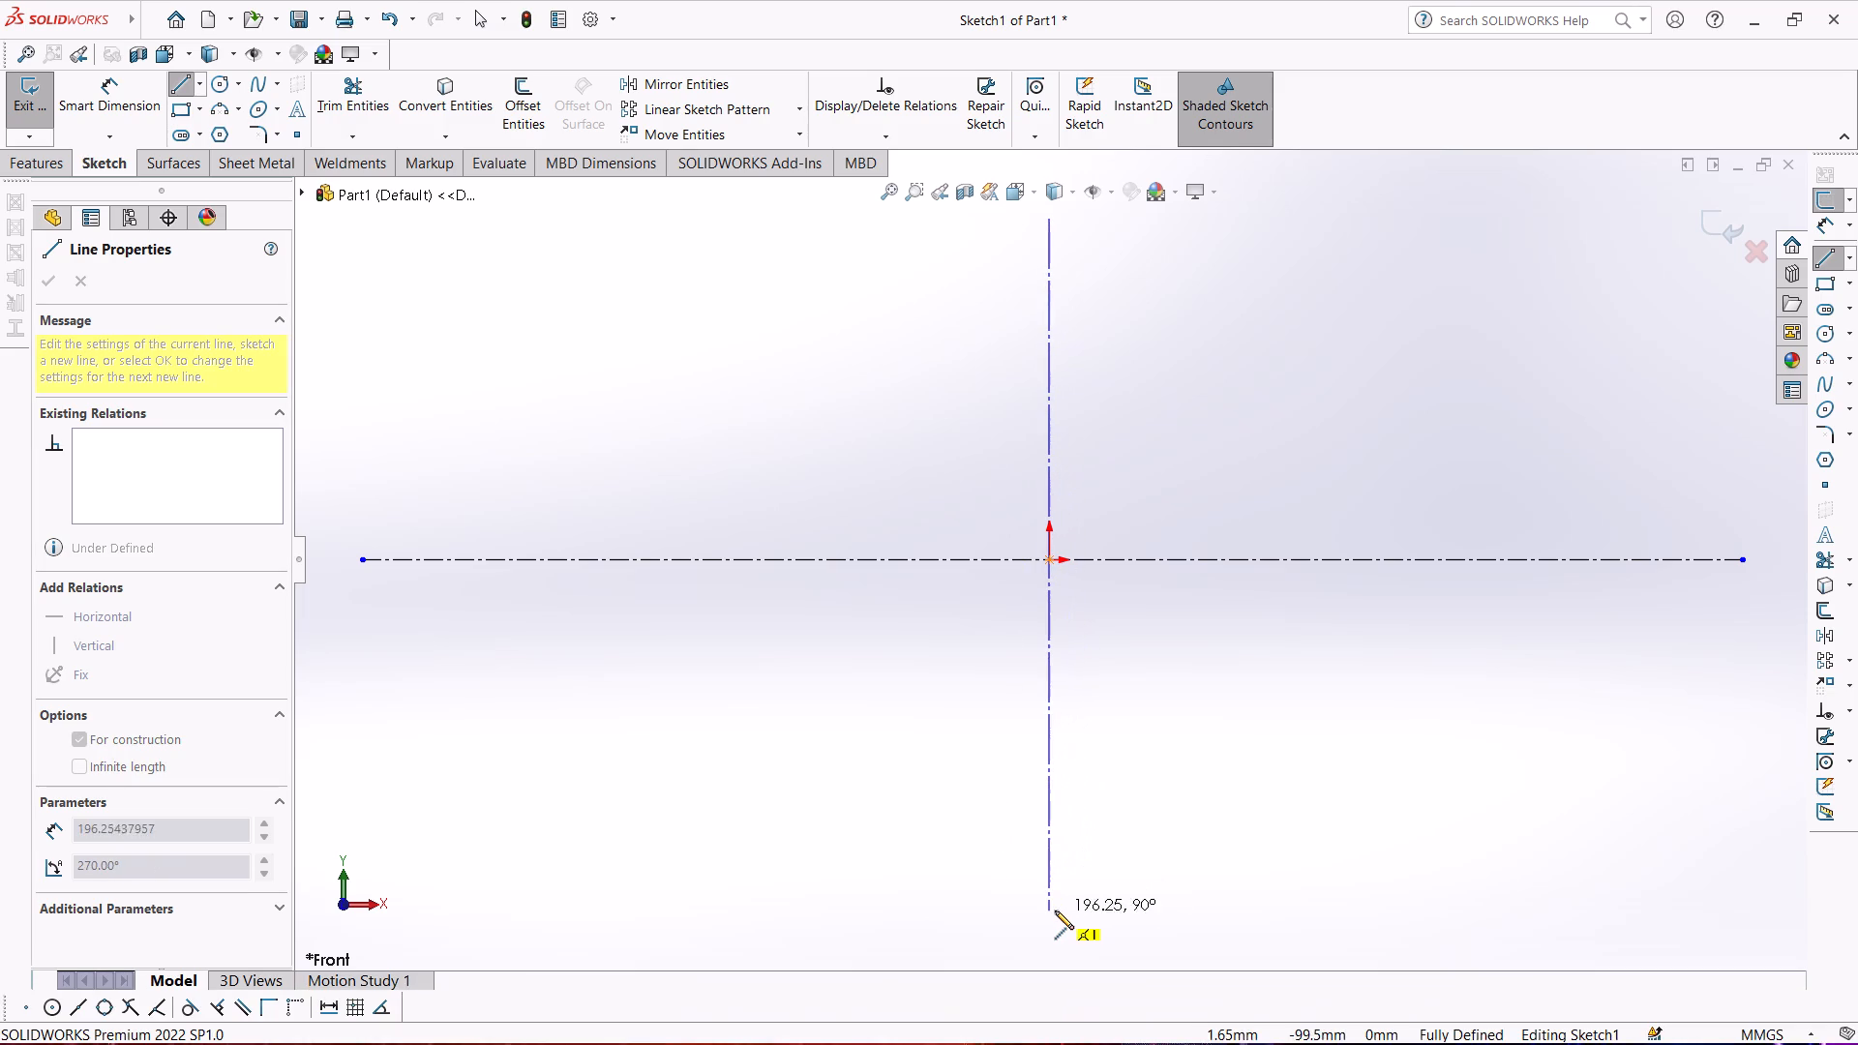
left_click(1051, 915)
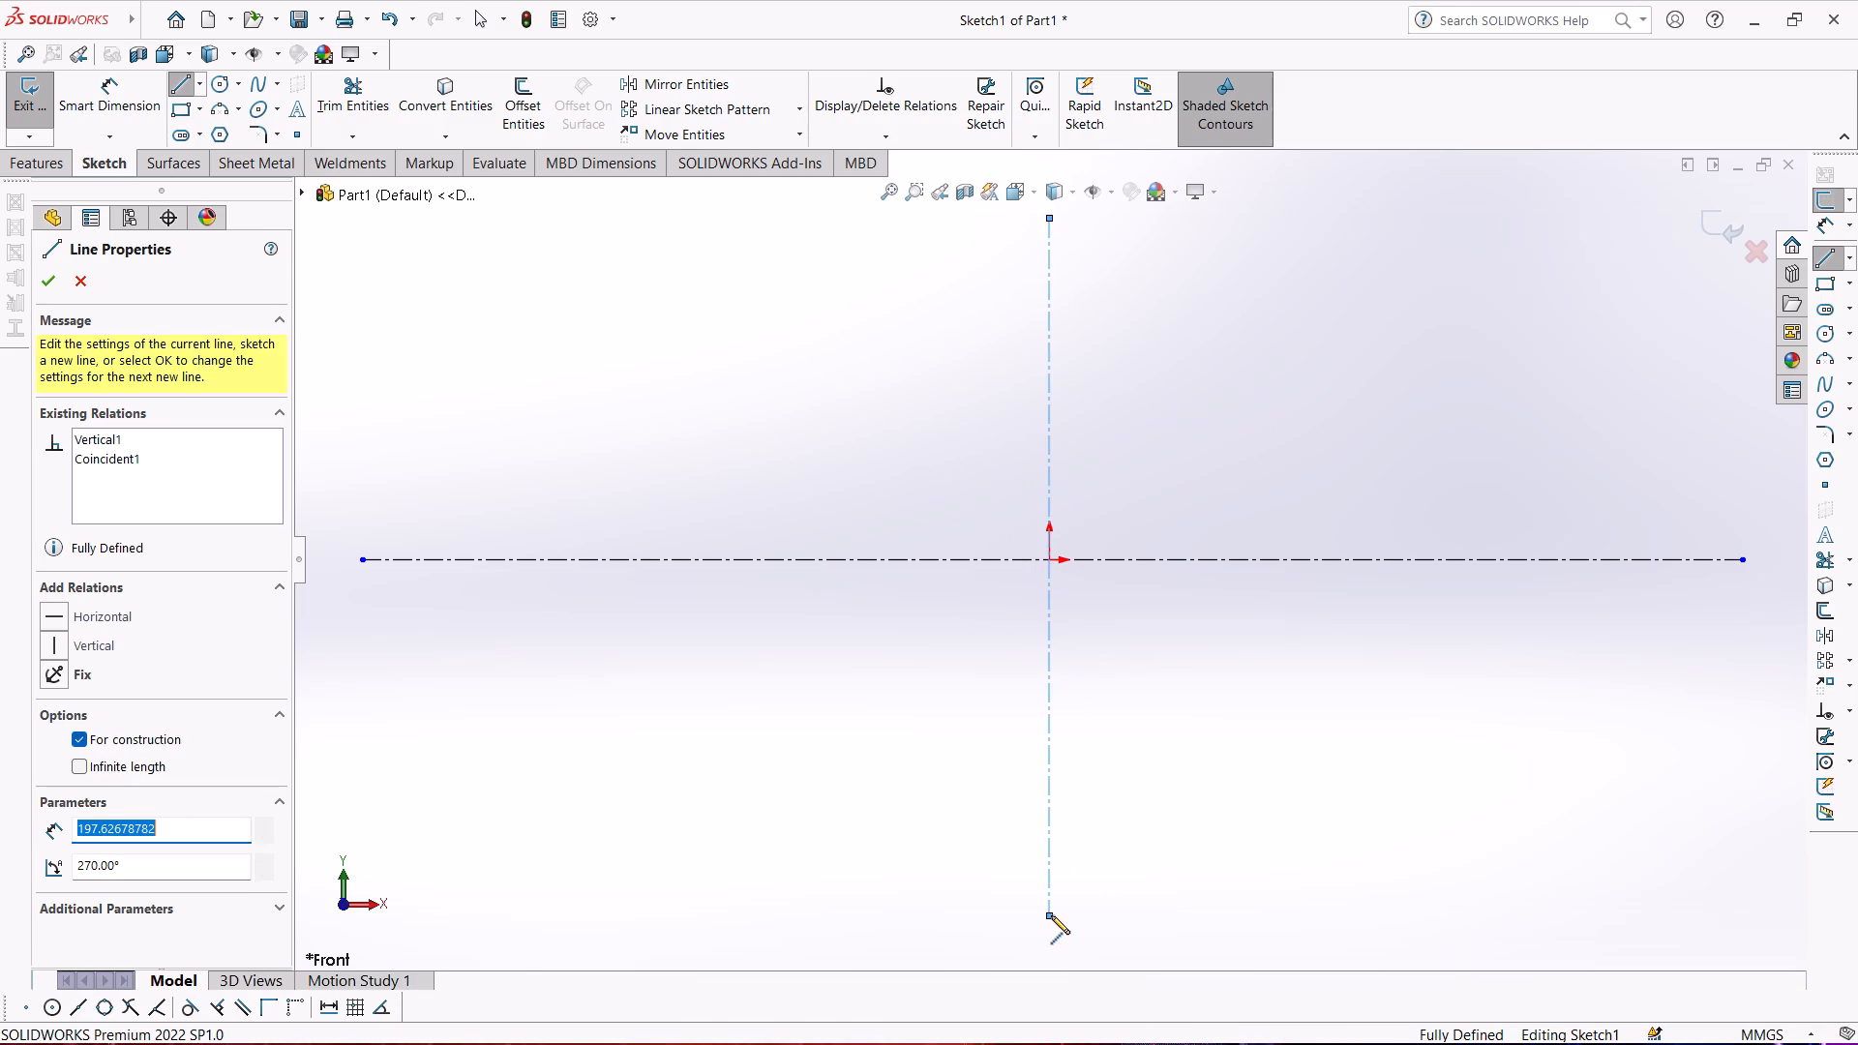
key("Escape")
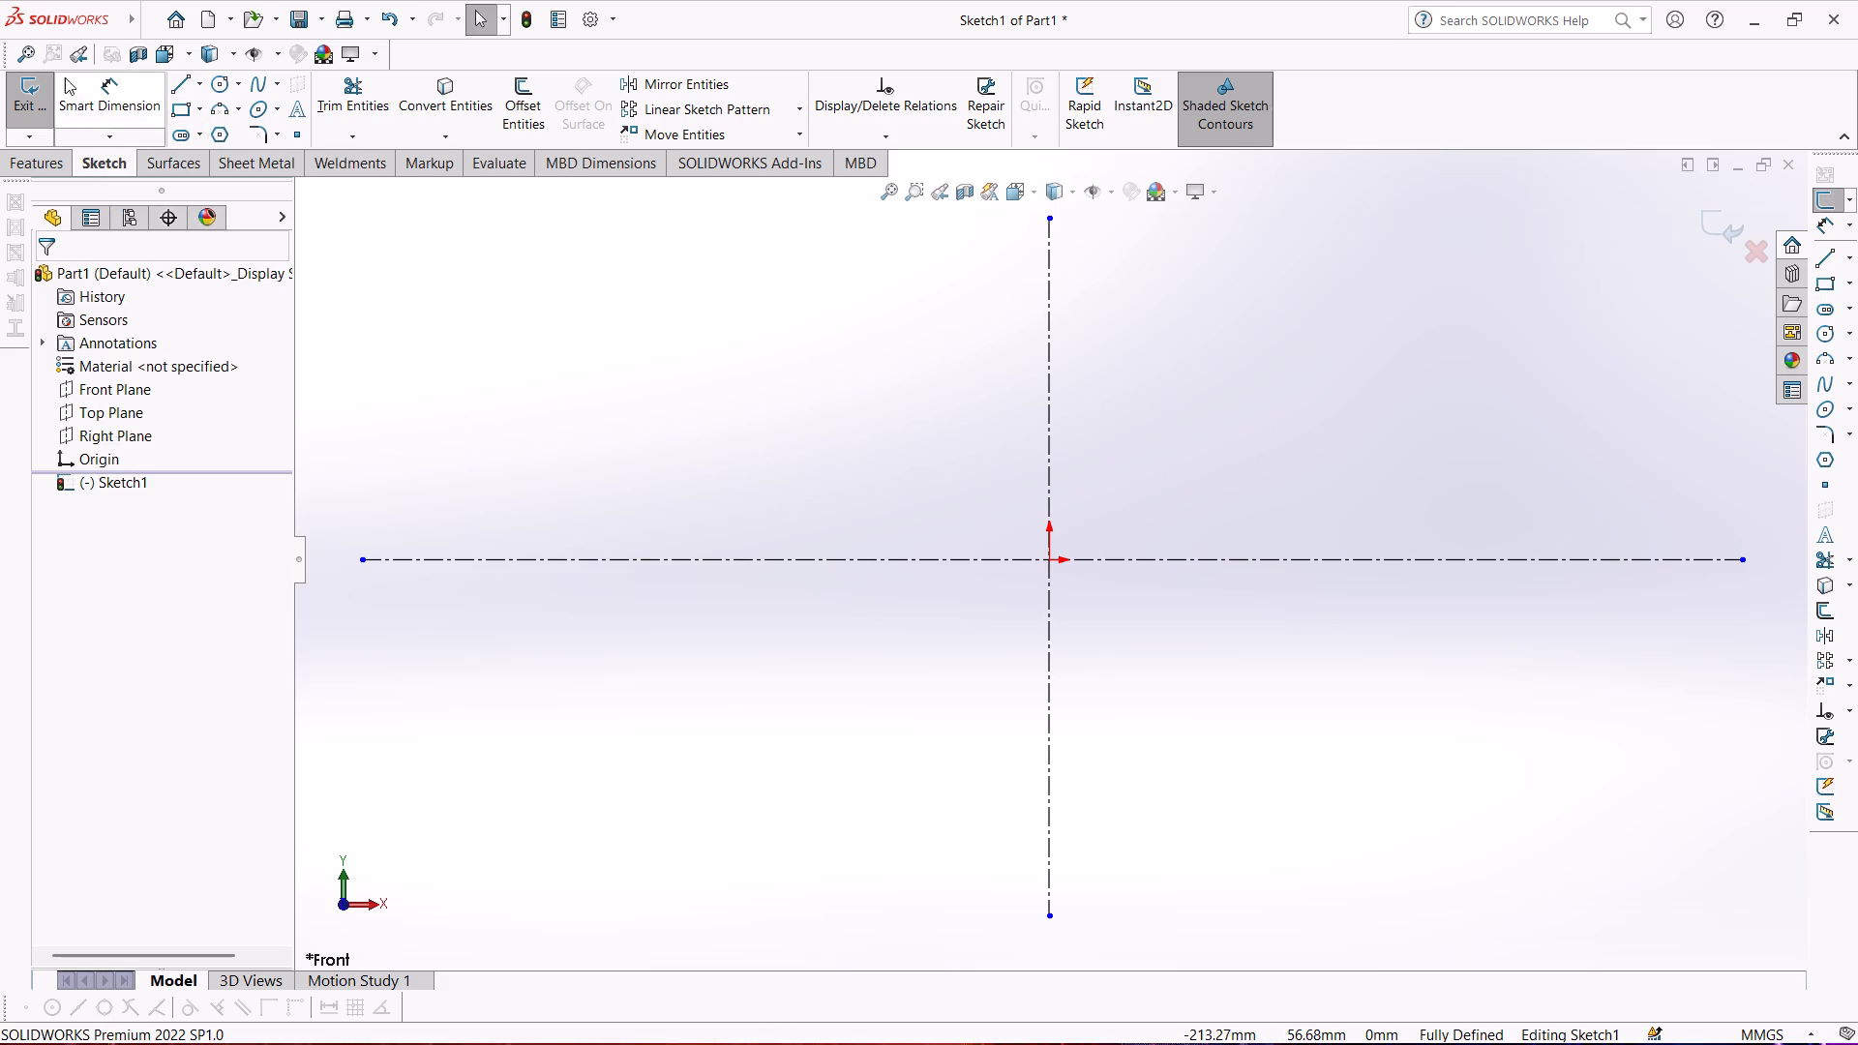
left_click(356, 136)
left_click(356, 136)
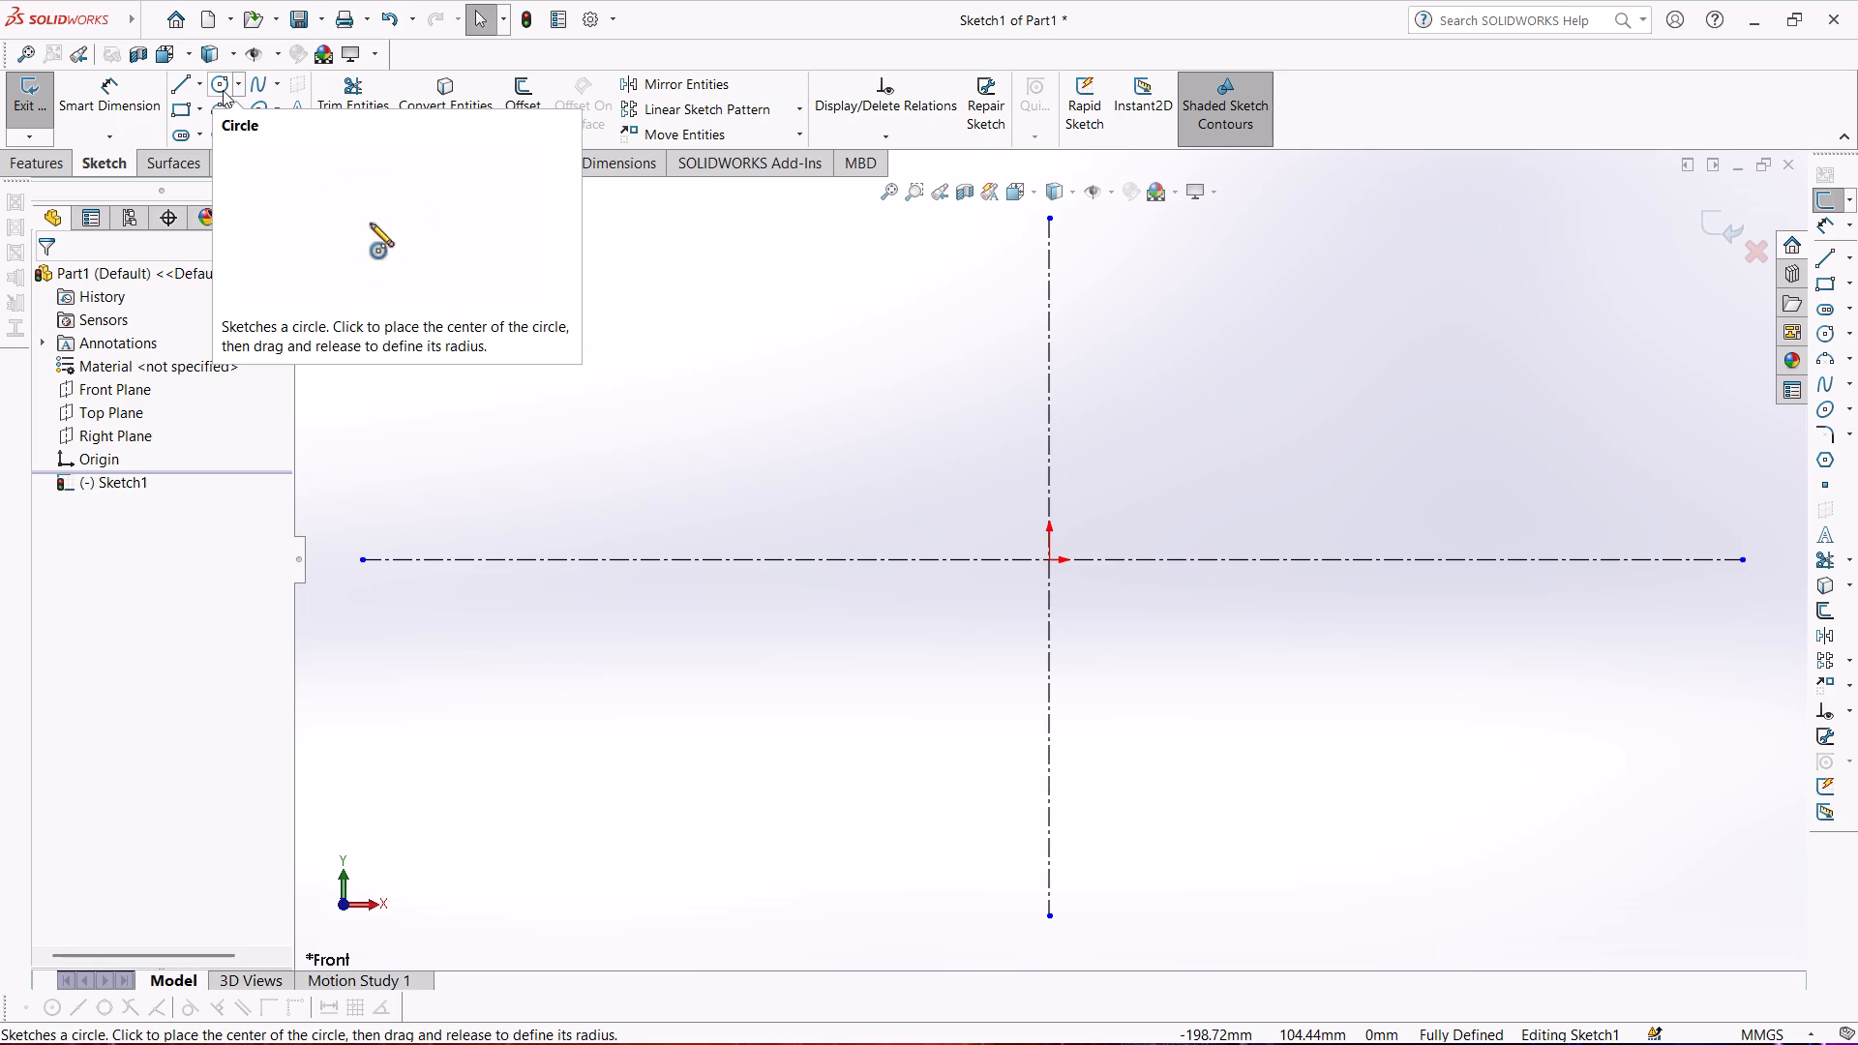
Sketch a corner rectangle about 78 by 17 mm below the horizontal centerline from the origin, plus a narrower, taller one adjoining its far end.
left_click(176, 107)
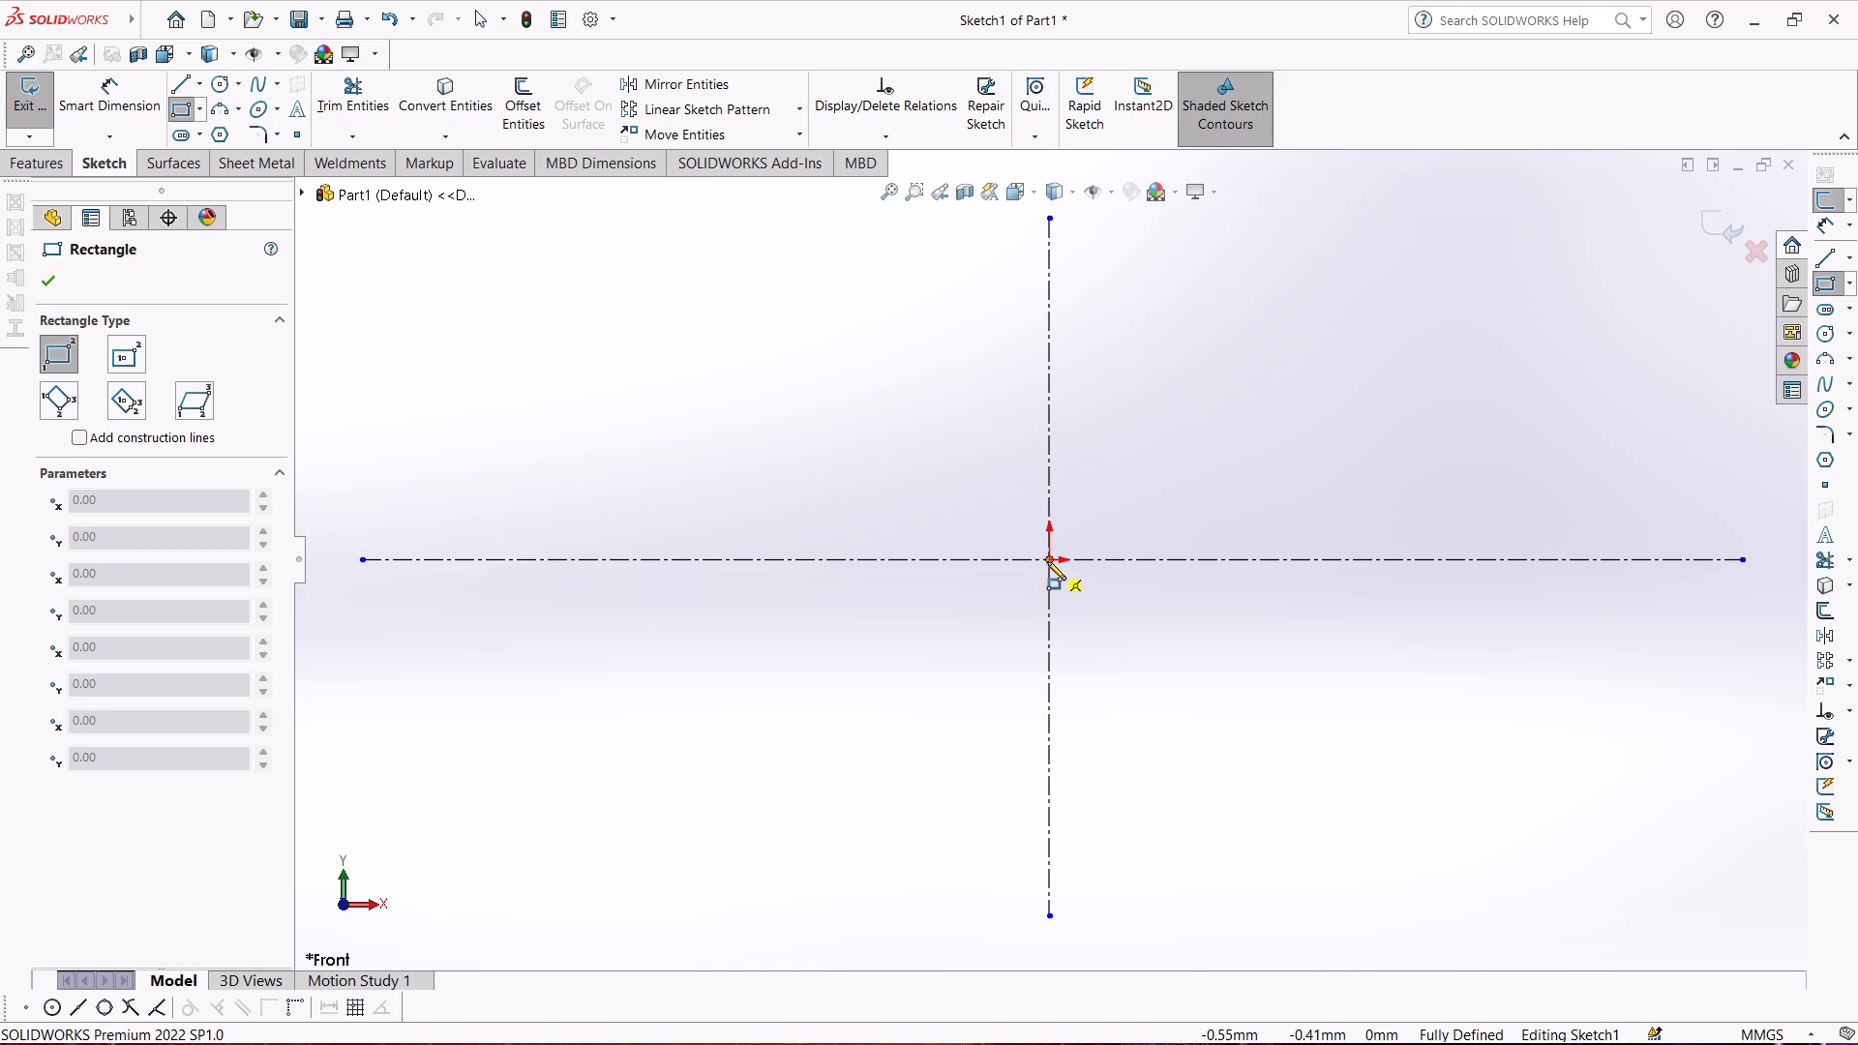
left_click(1047, 561)
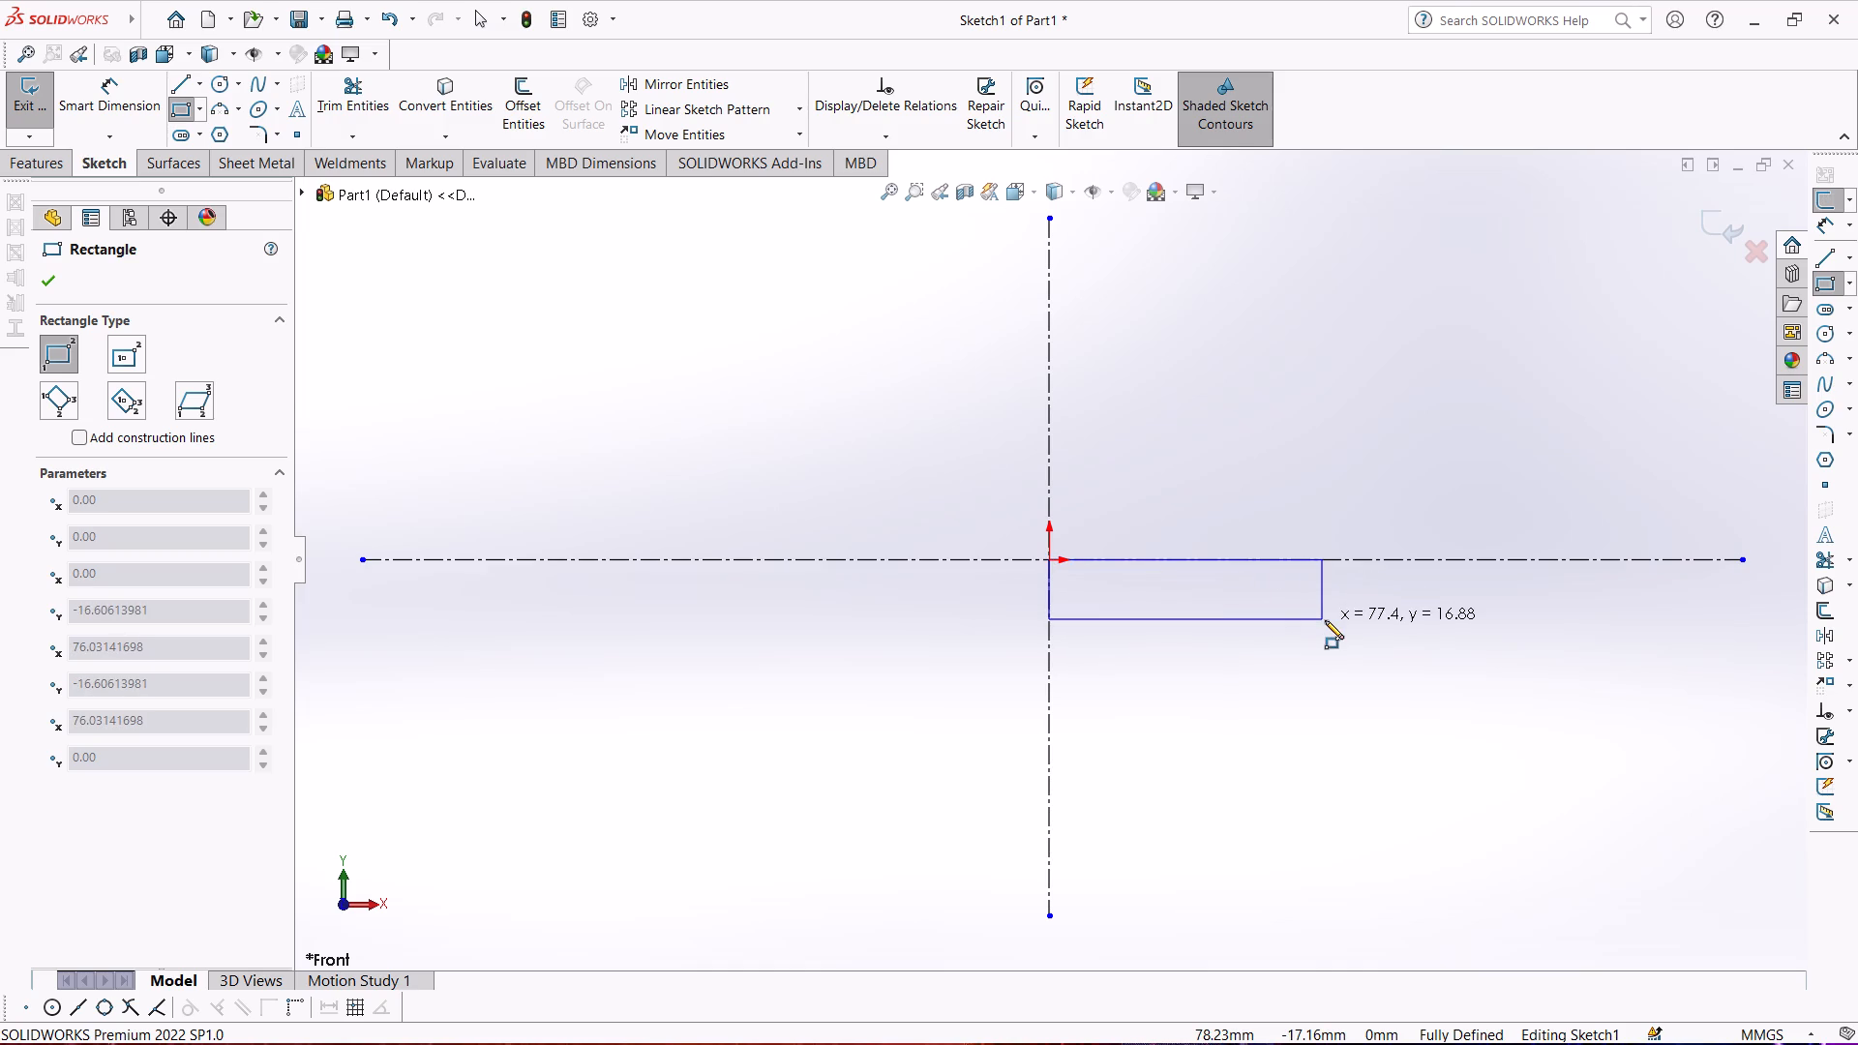
left_click(1324, 620)
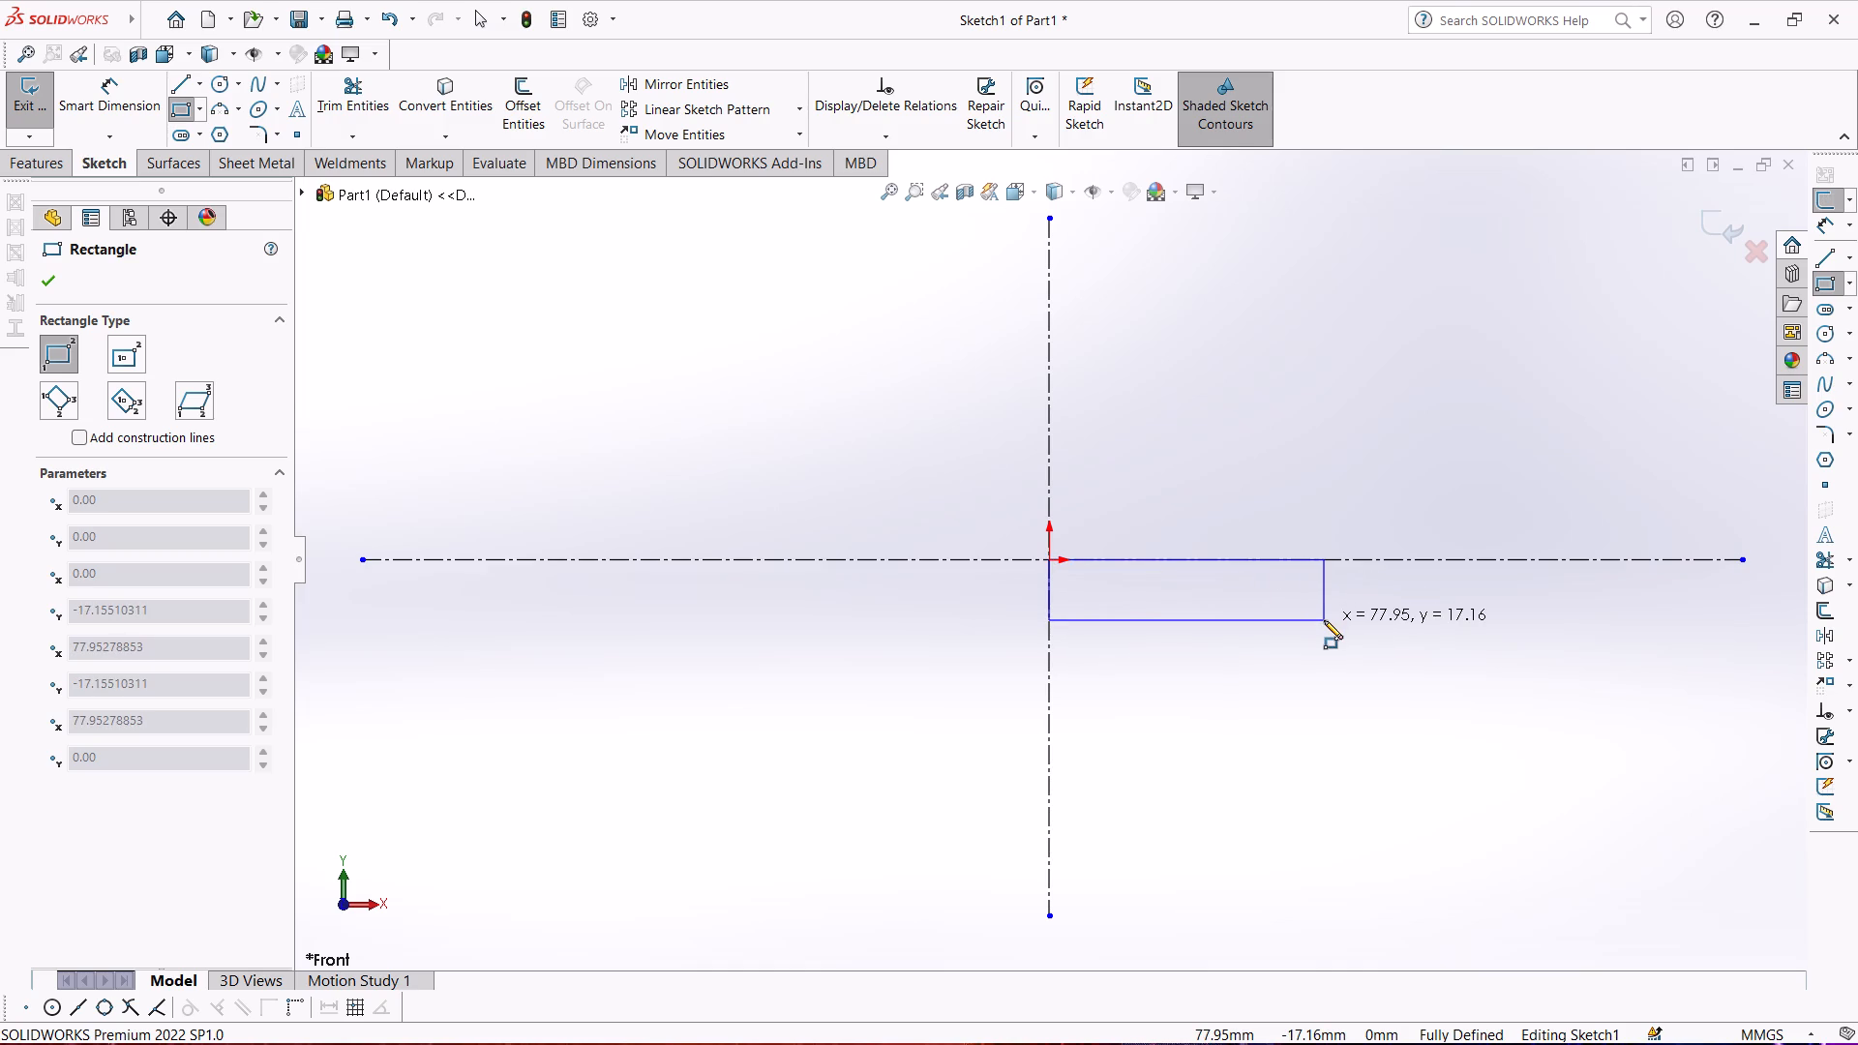
left_click(1321, 560)
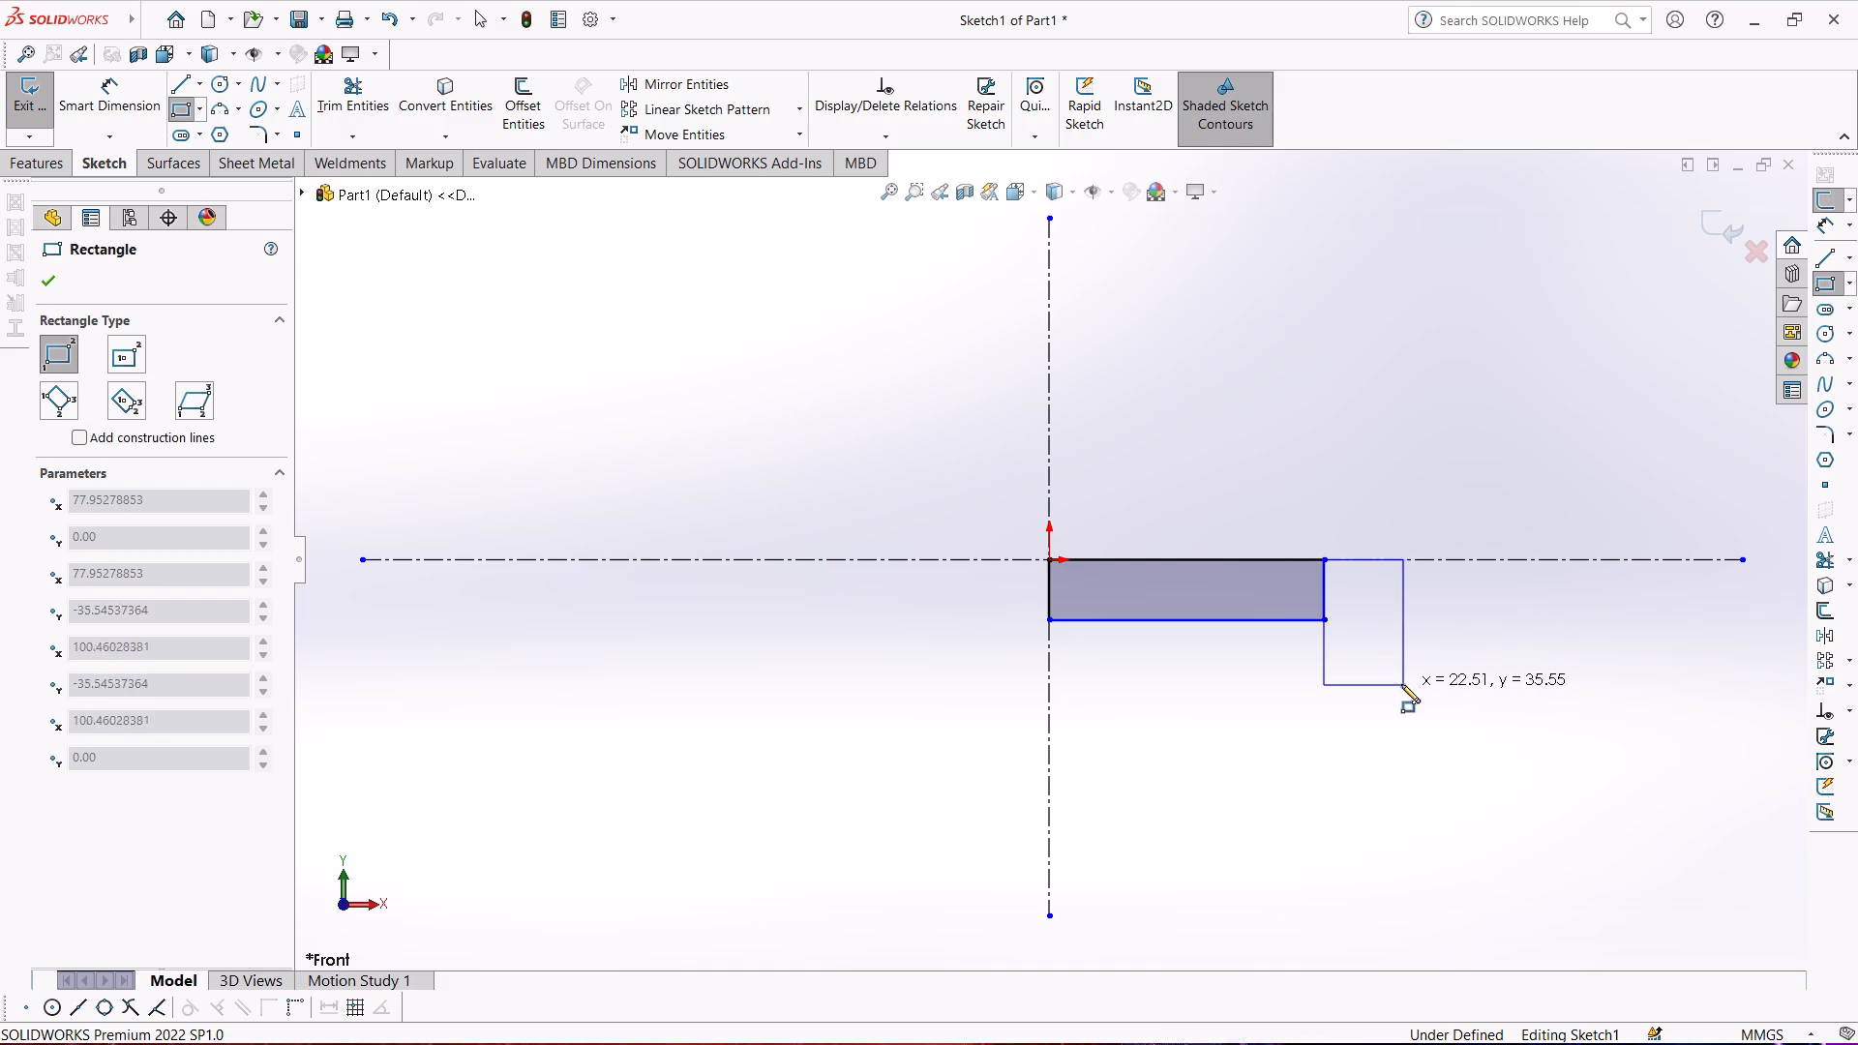
left_click(1393, 666)
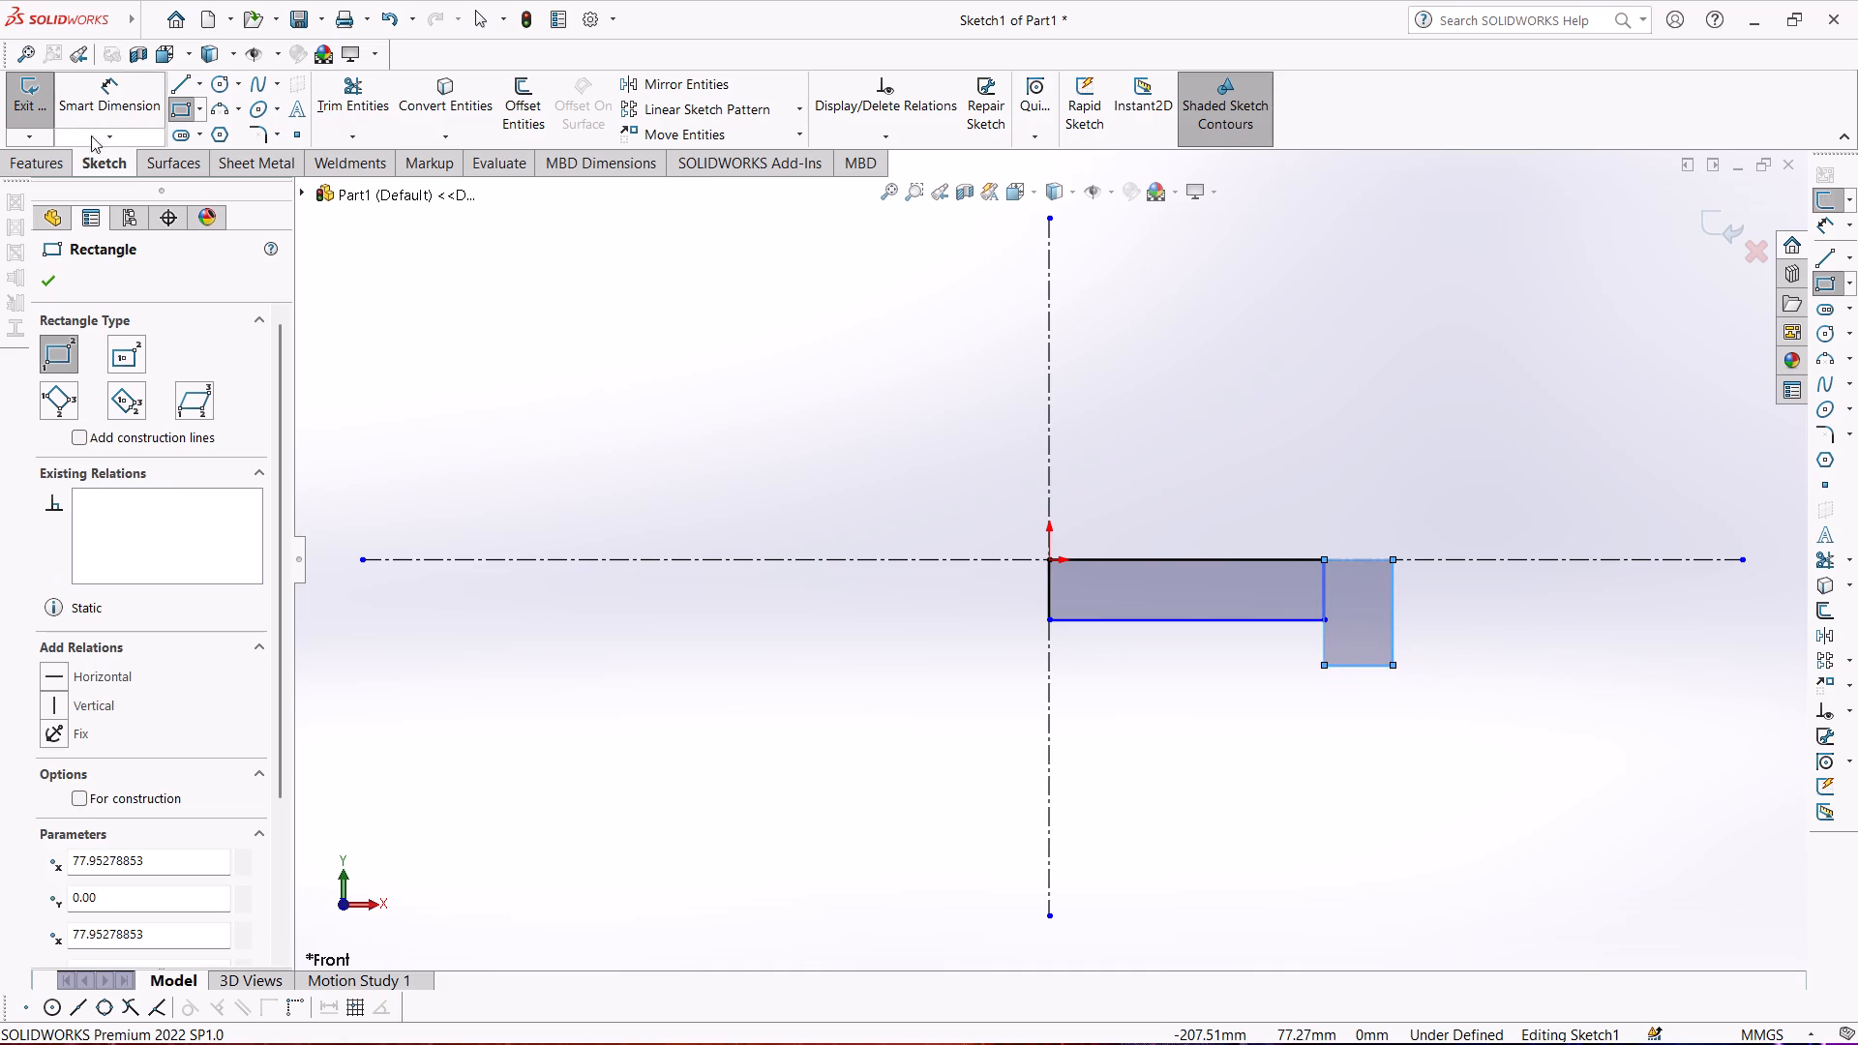
Dimension the long rectangle's bottom edge to 84 mm and the narrow rectangle's bottom edge to 12 mm.
left_click(78, 107)
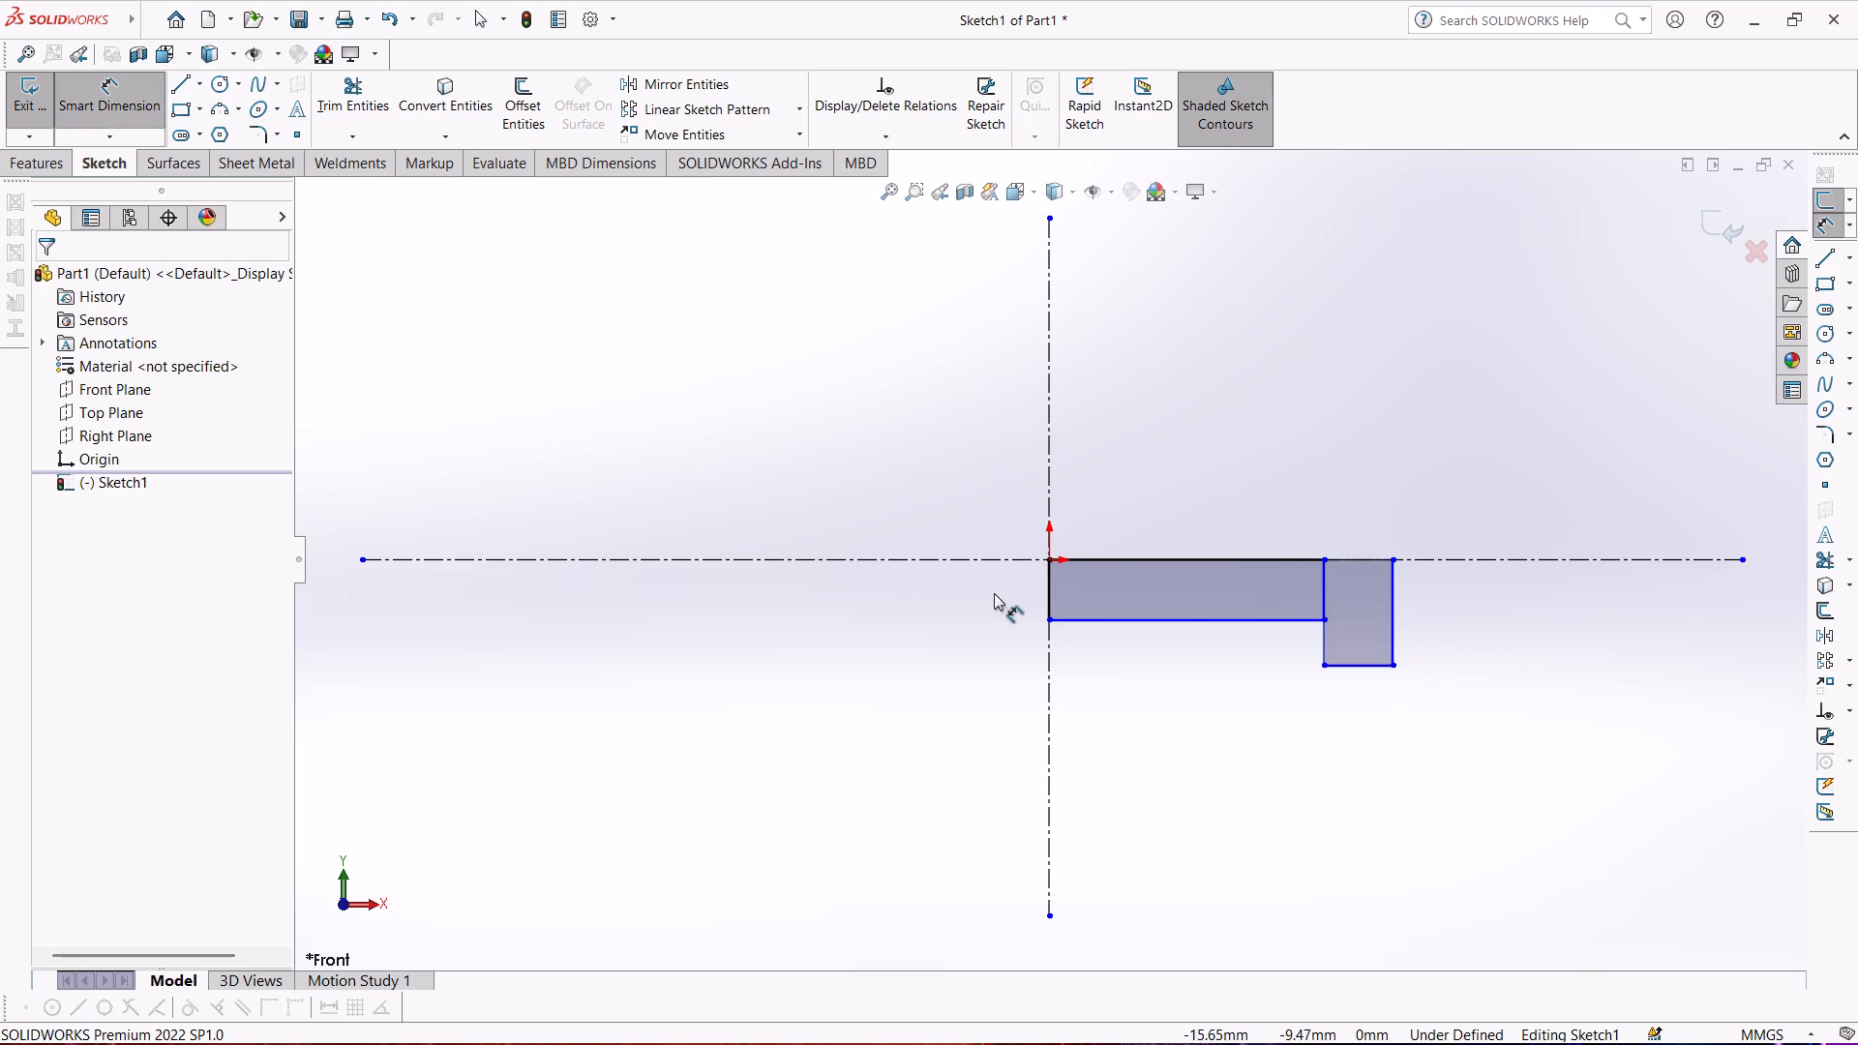
left_click(1085, 619)
left_click(1105, 662)
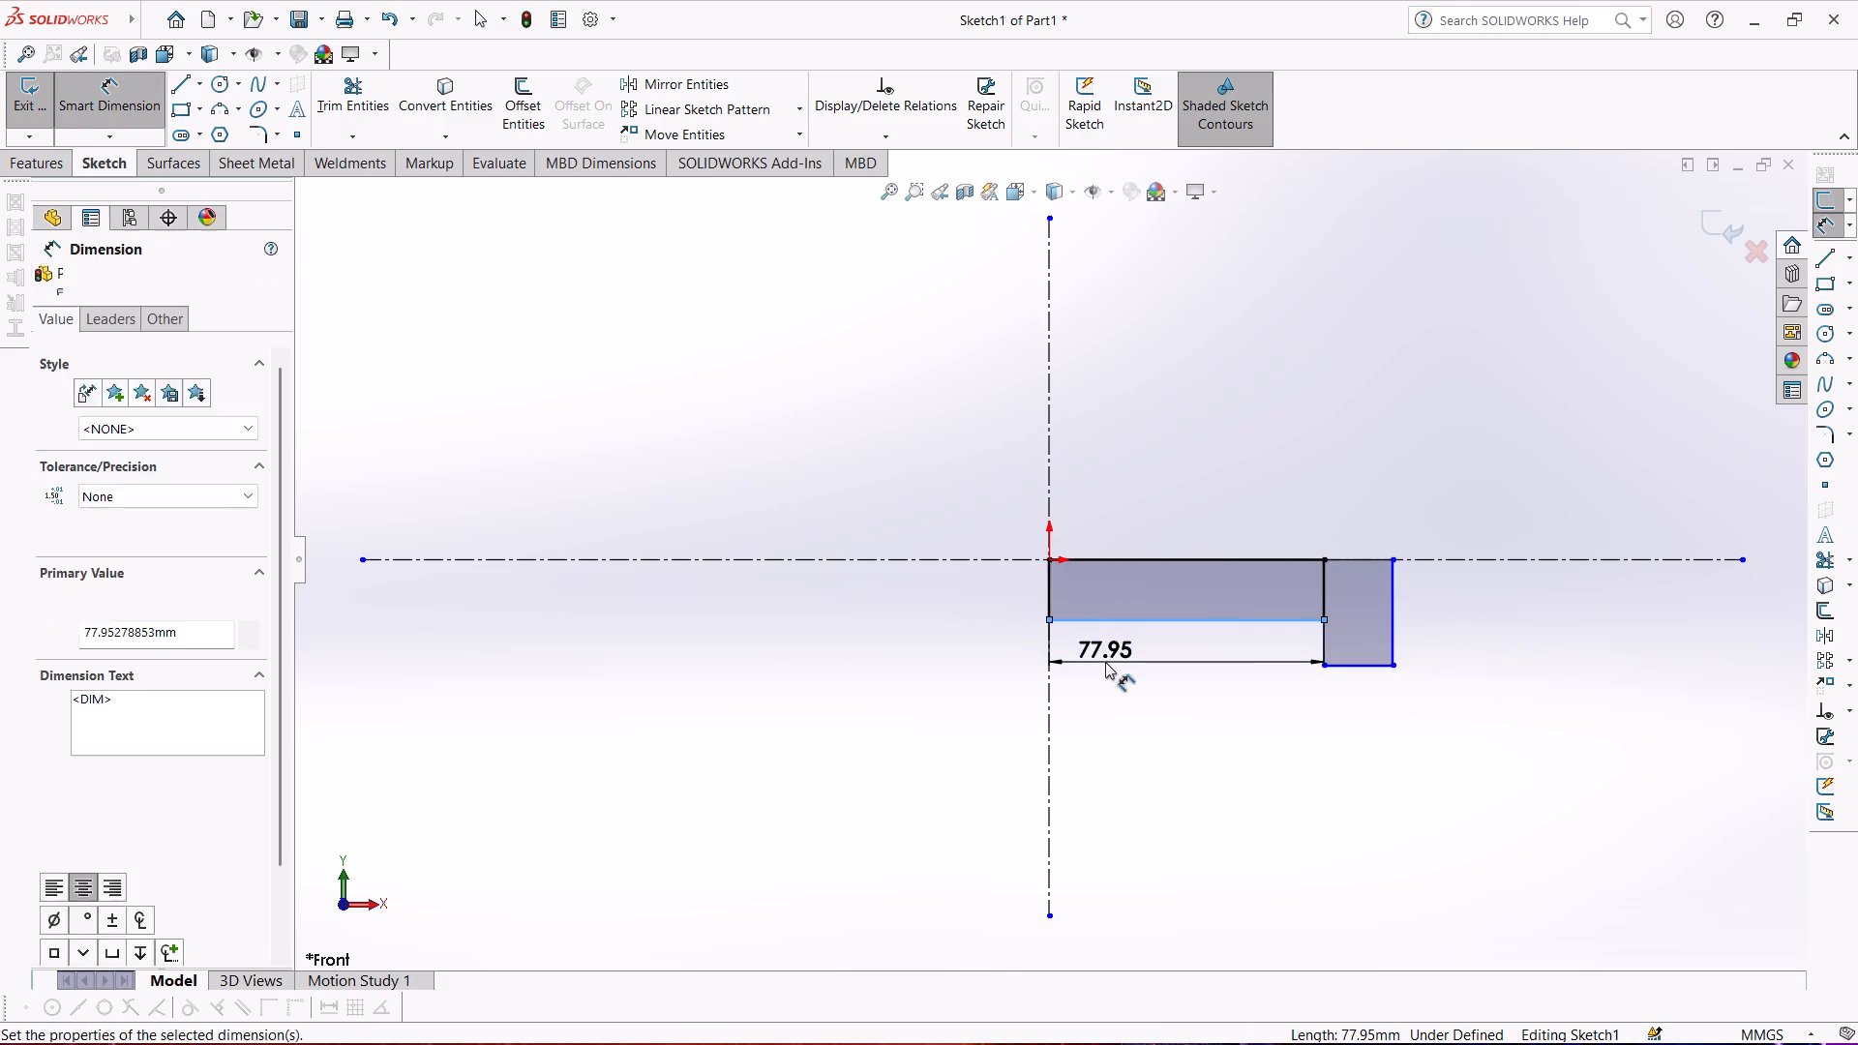
type("84")
key("Return")
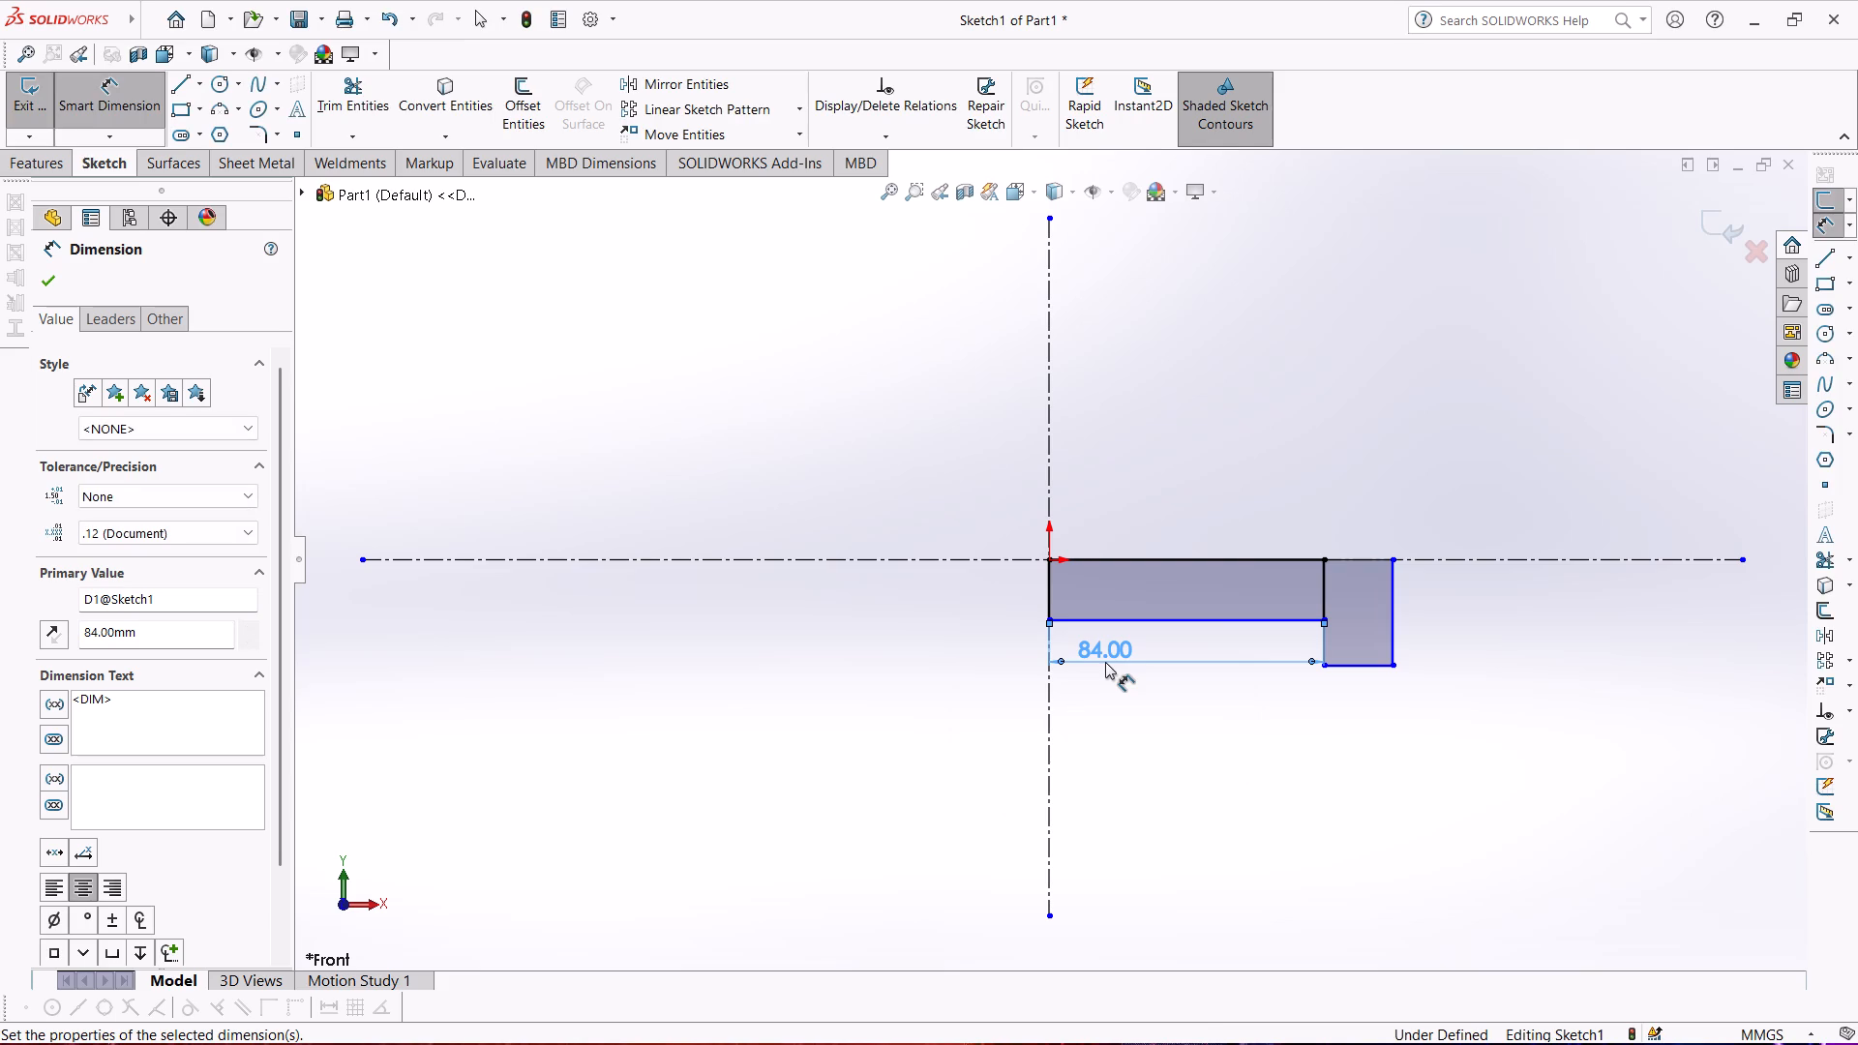
left_click(1344, 668)
left_click(1357, 724)
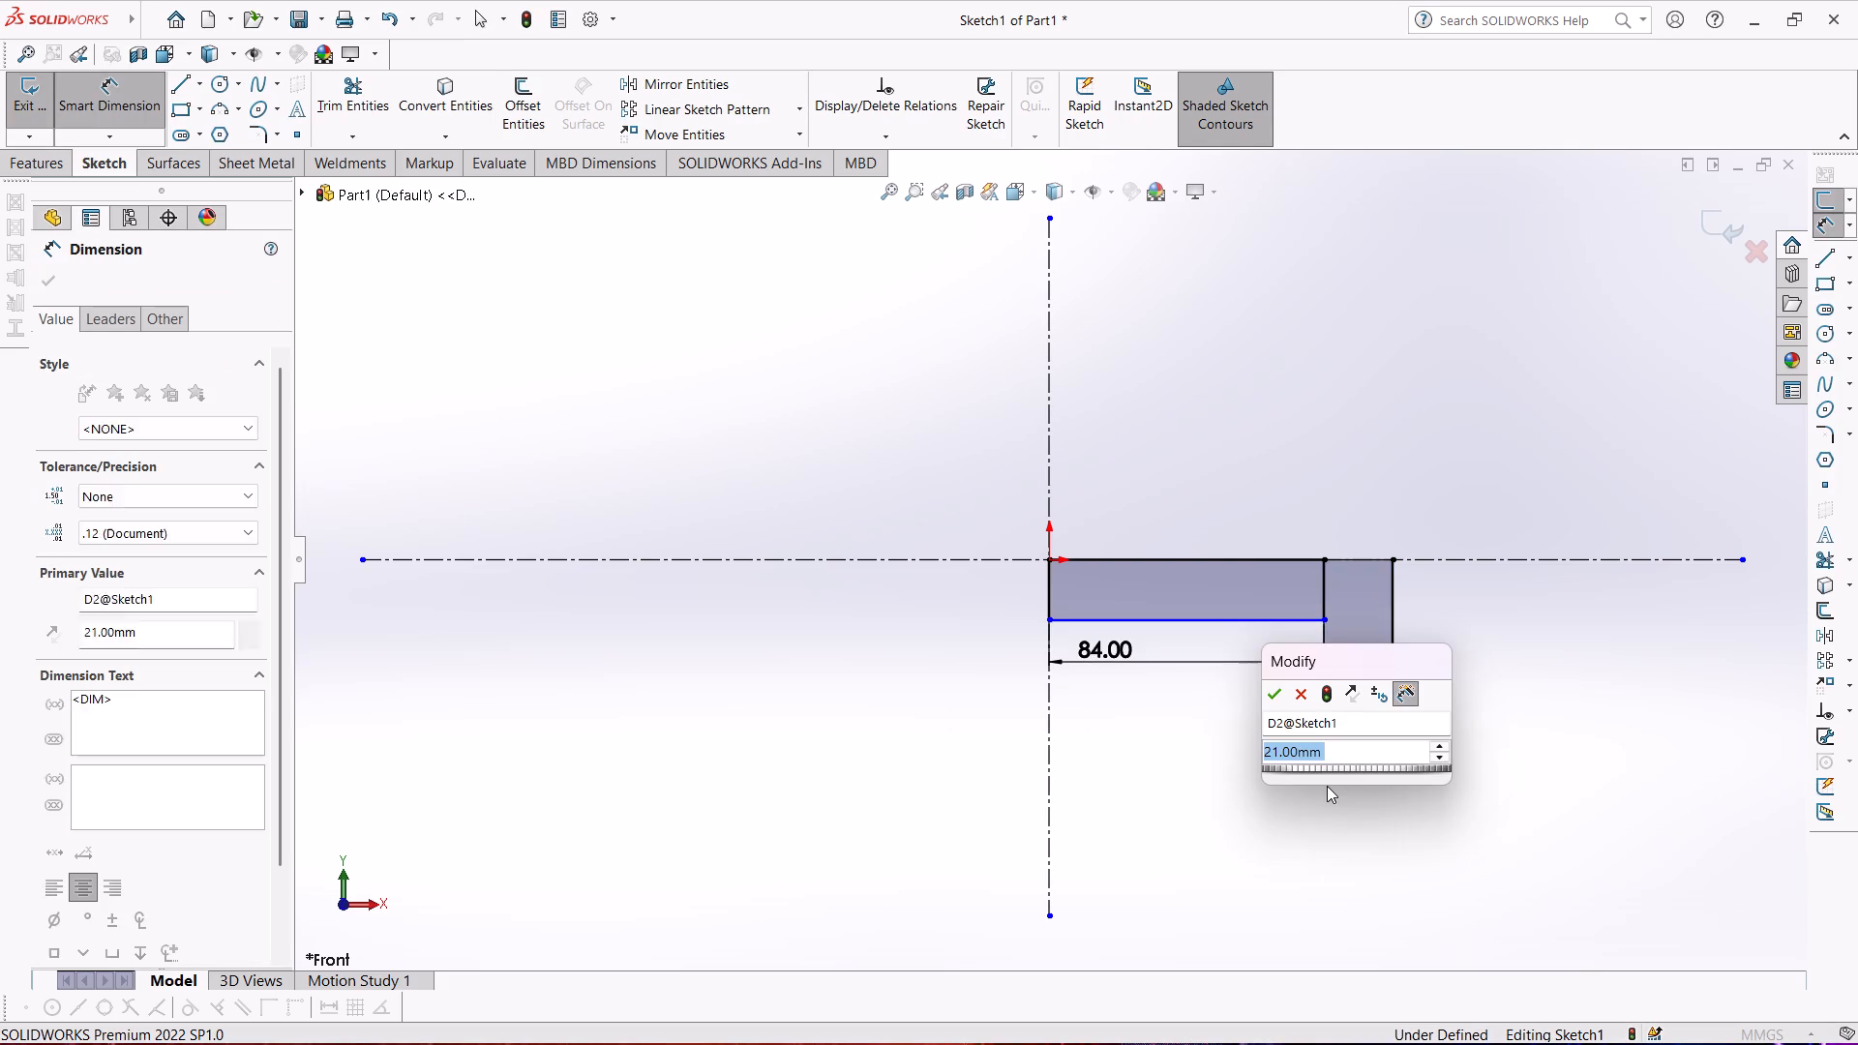
type("12")
key("Return")
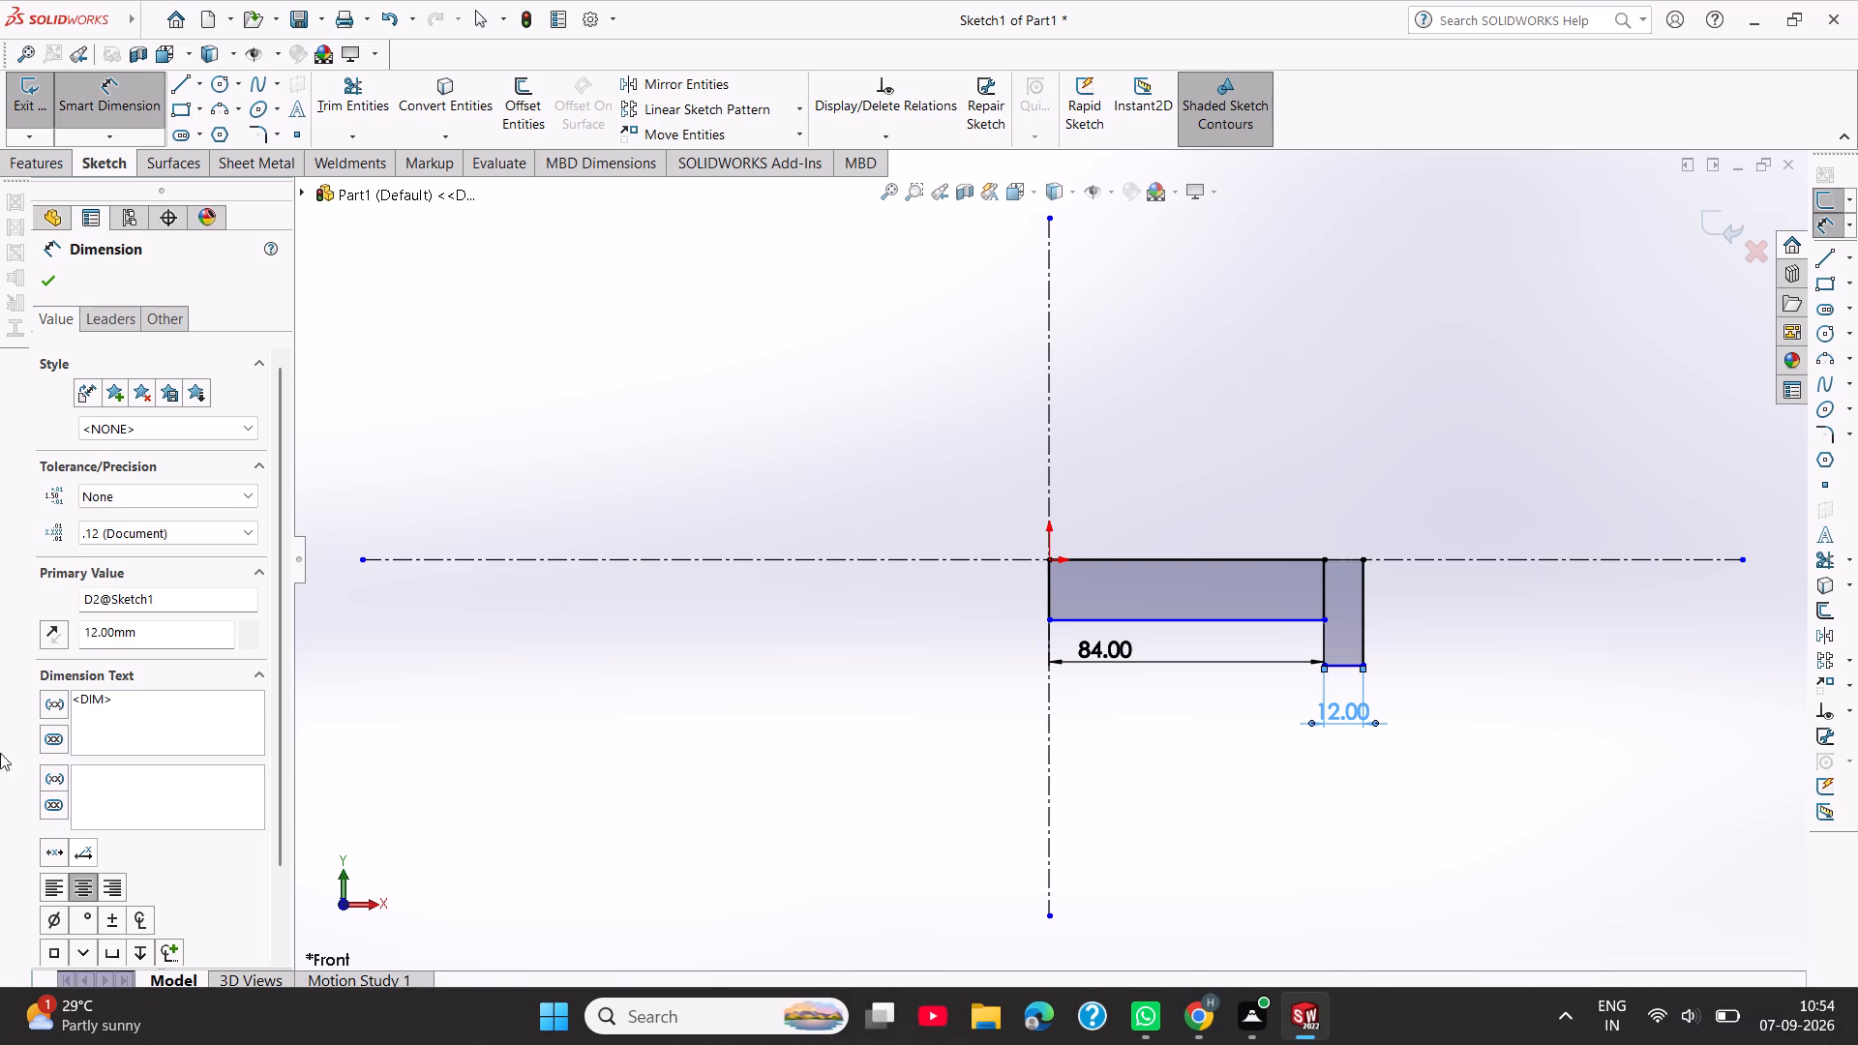
Dimension the long rectangle's height to 25/2 mm and the narrow rectangle's height to 38/2 mm.
left_click(1053, 596)
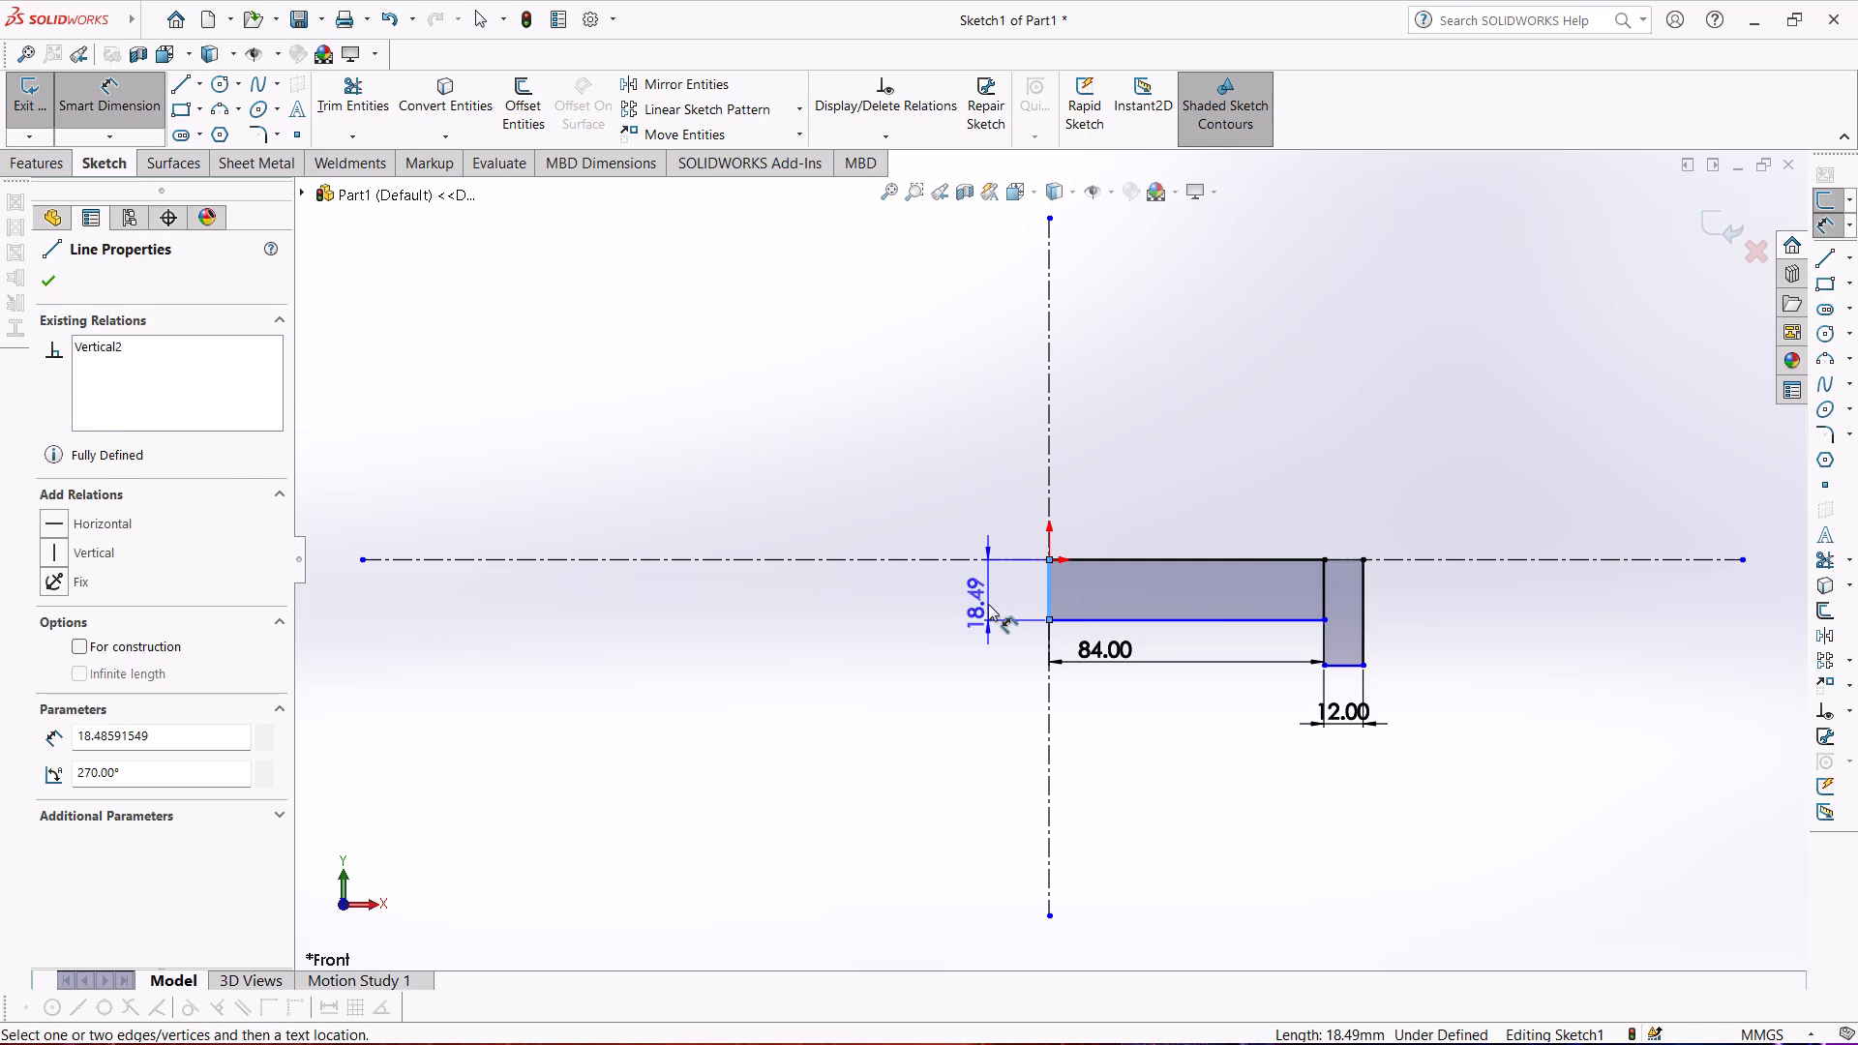
left_click(988, 604)
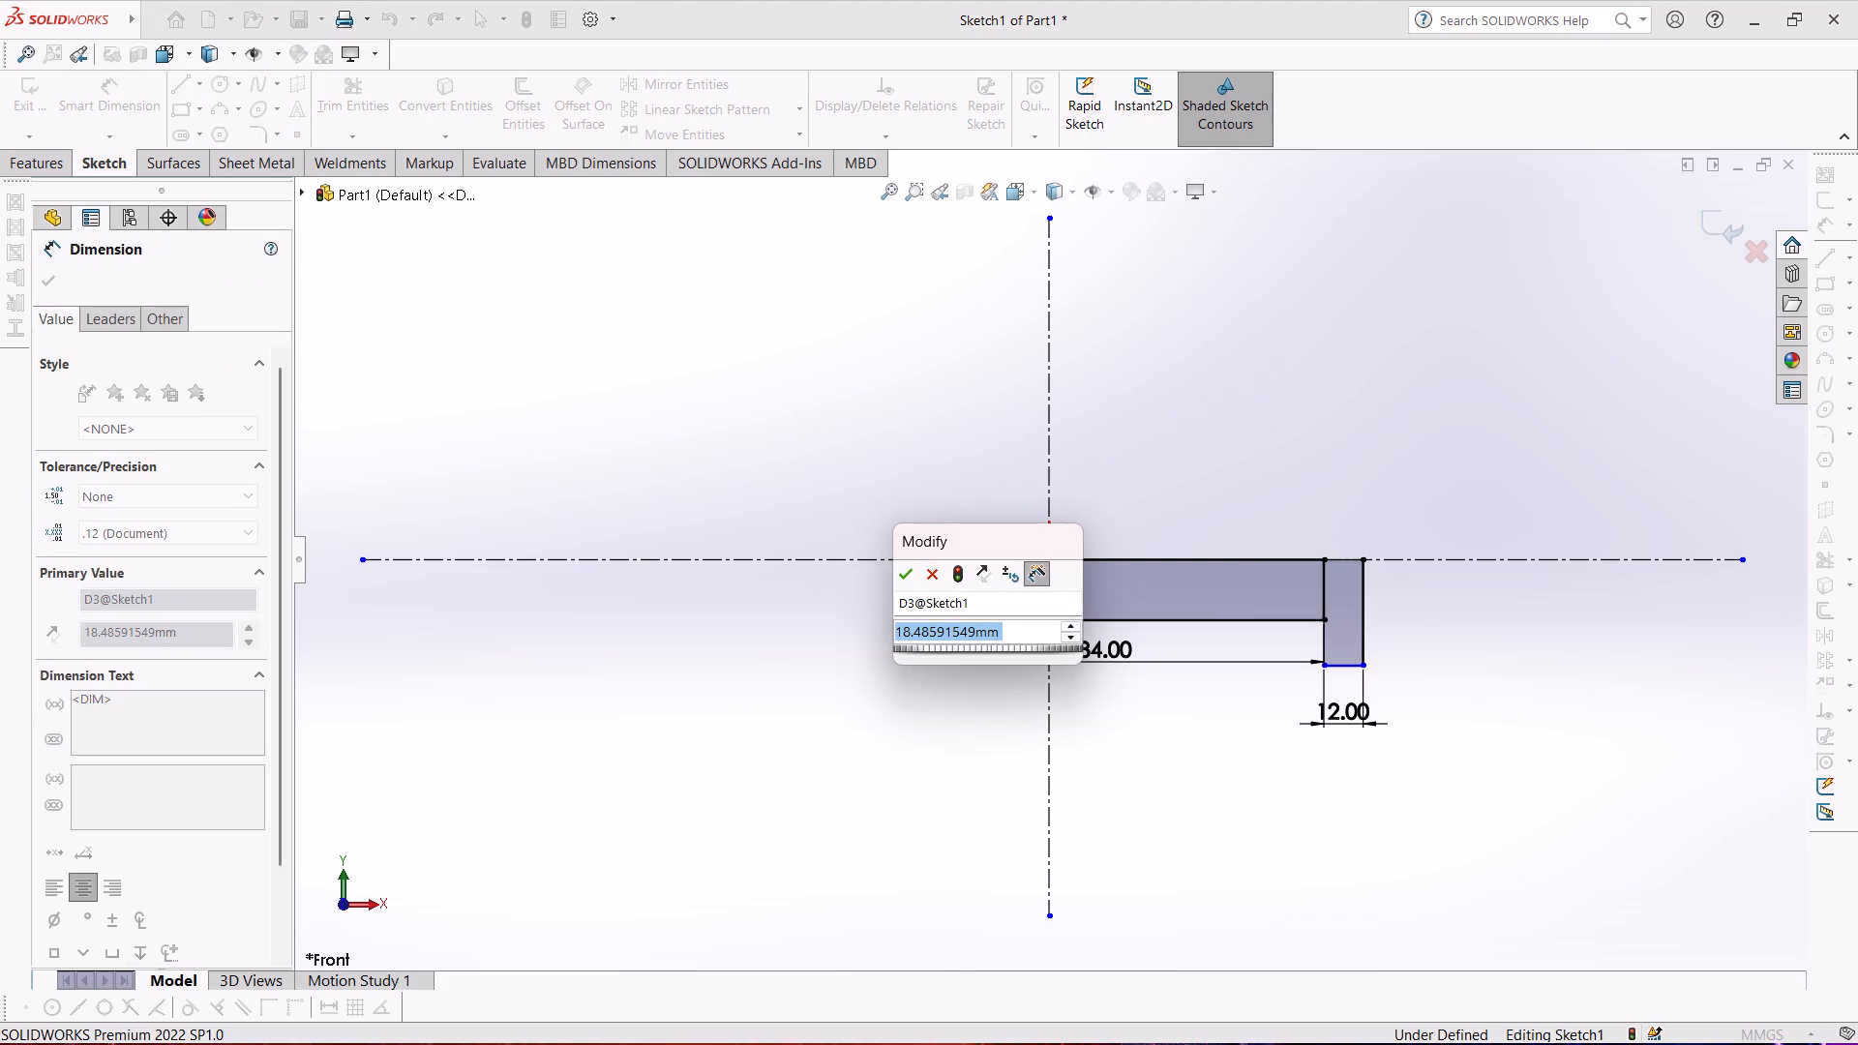
type("25/2")
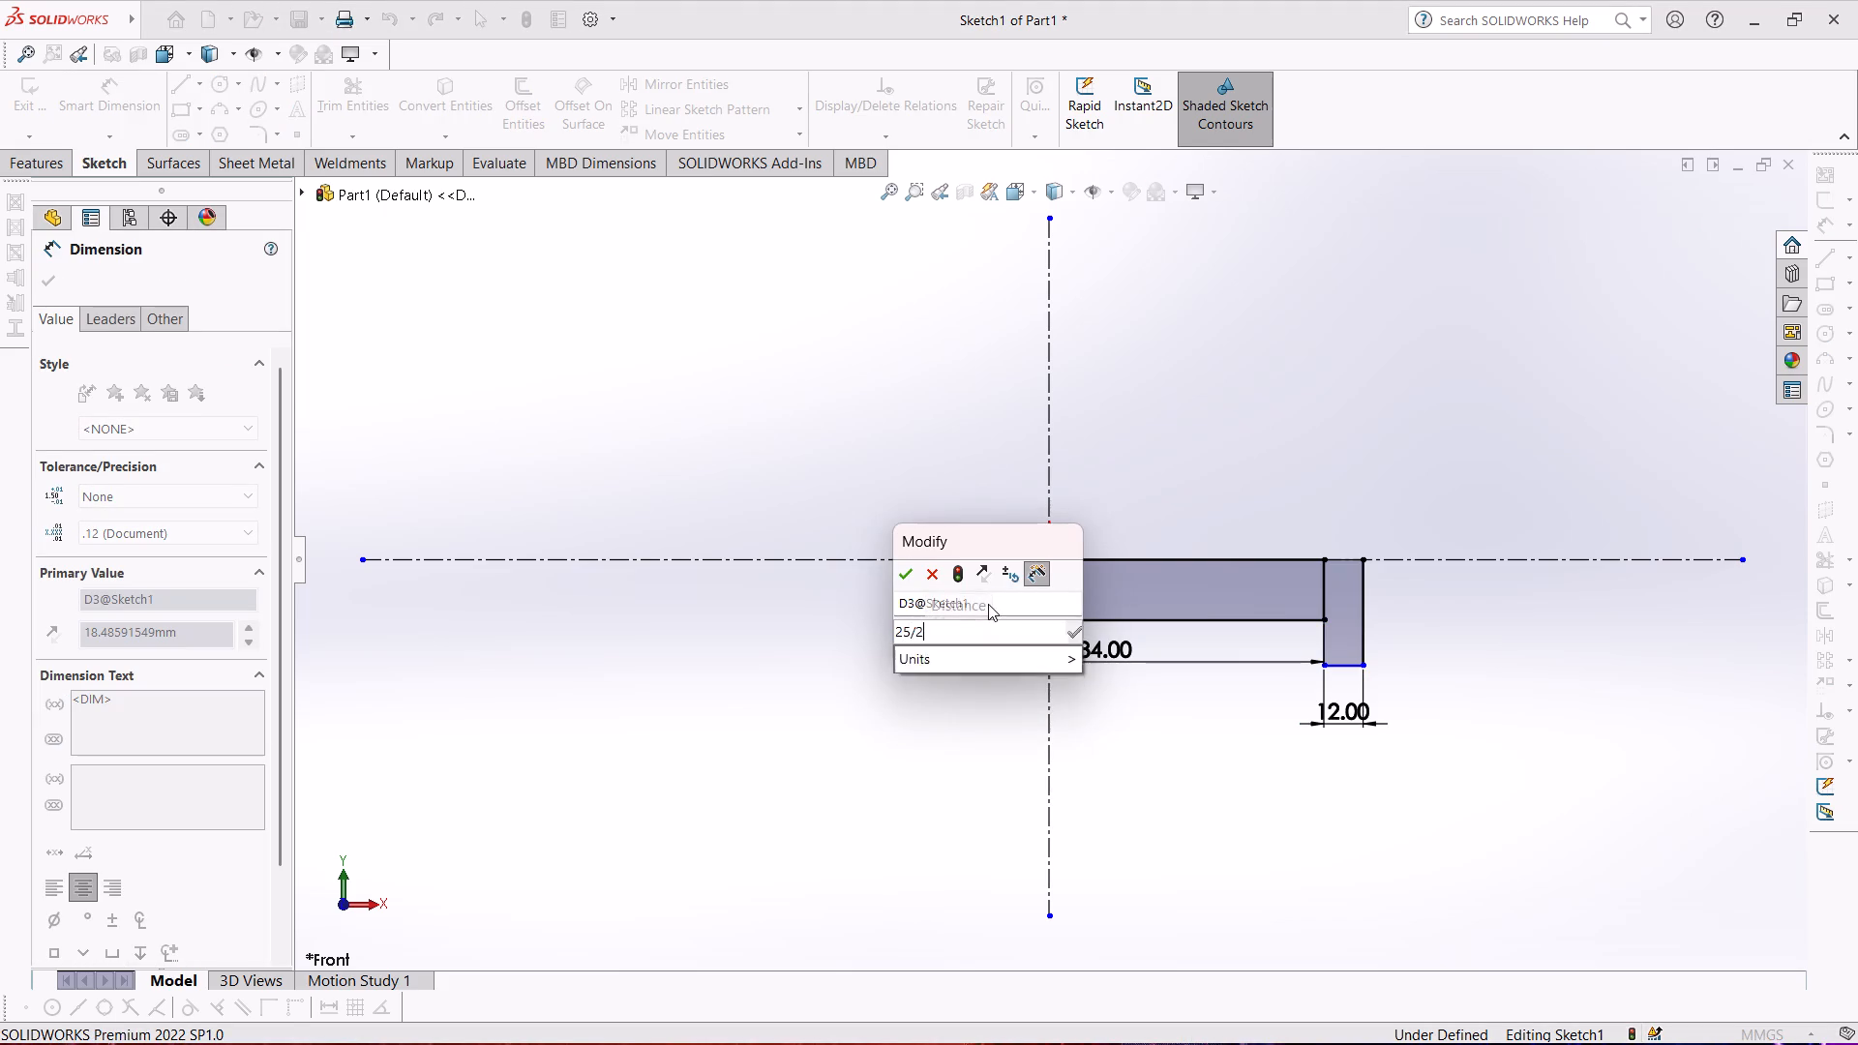
key("Return")
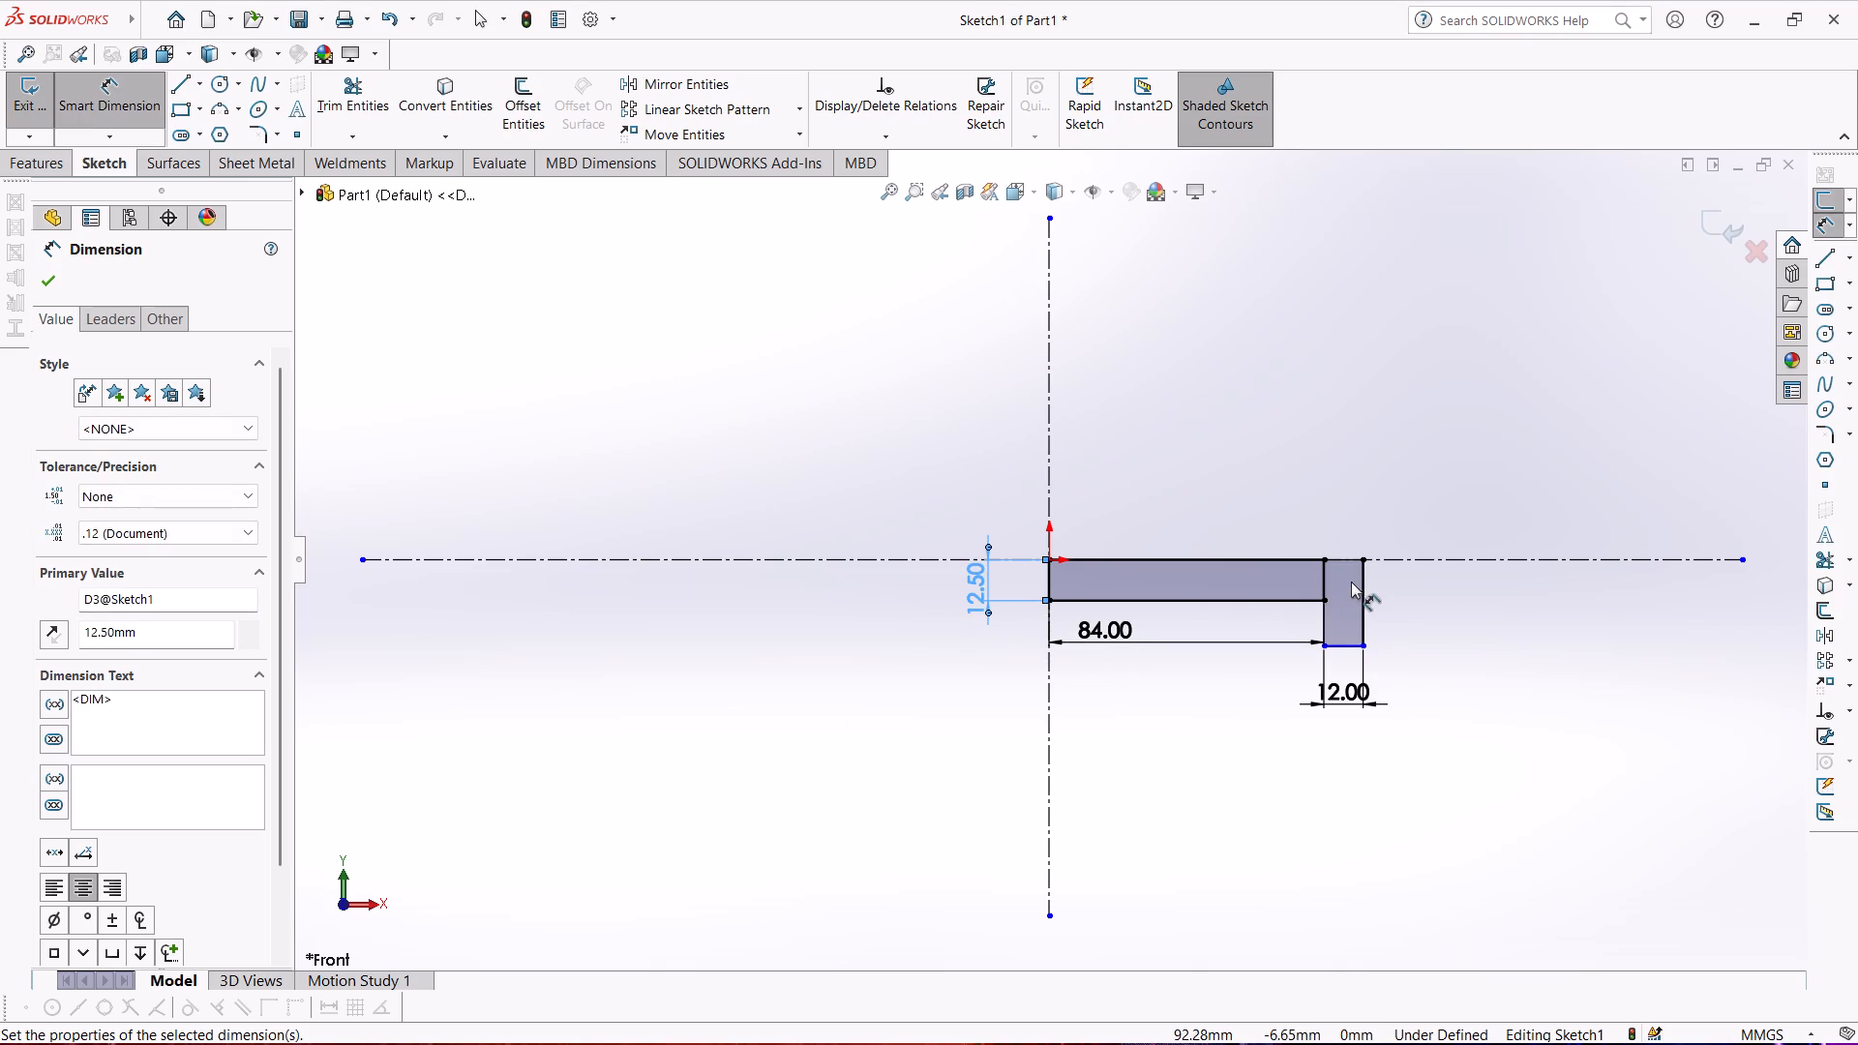
left_click(1359, 590)
left_click(1403, 582)
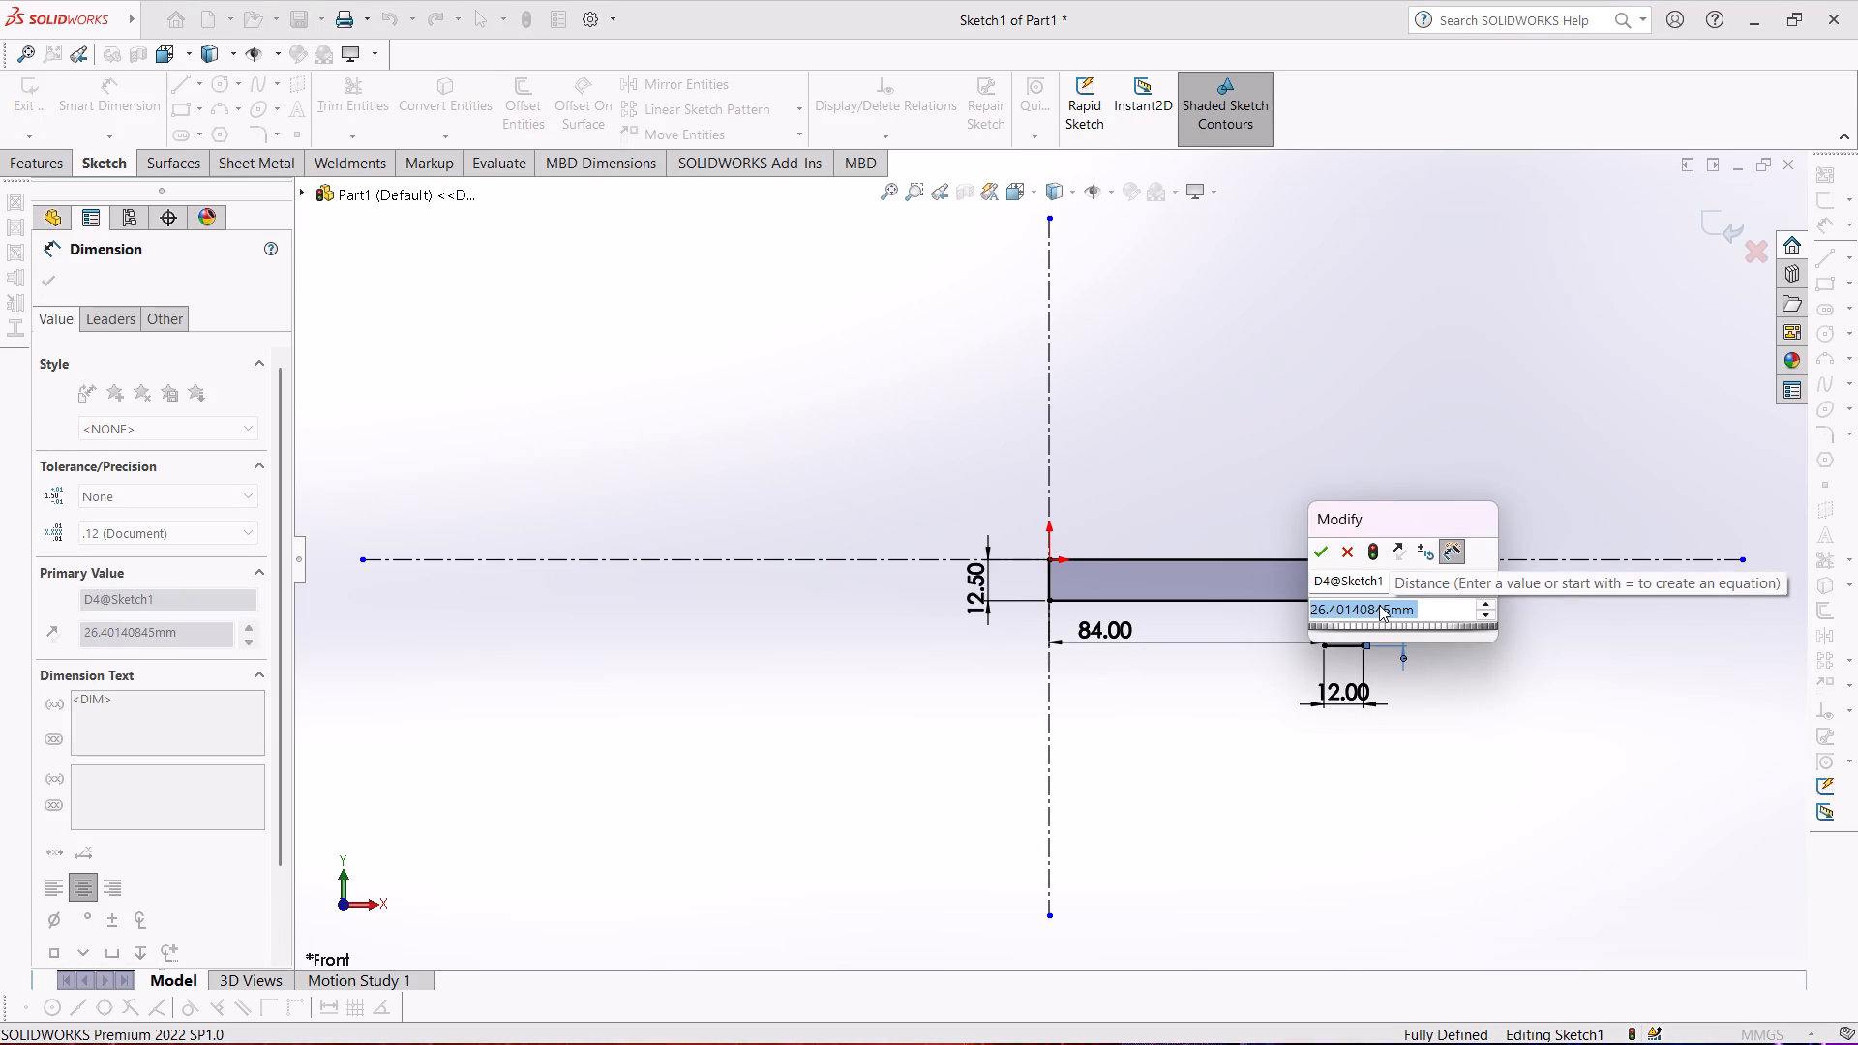
type("38/2")
key("Return")
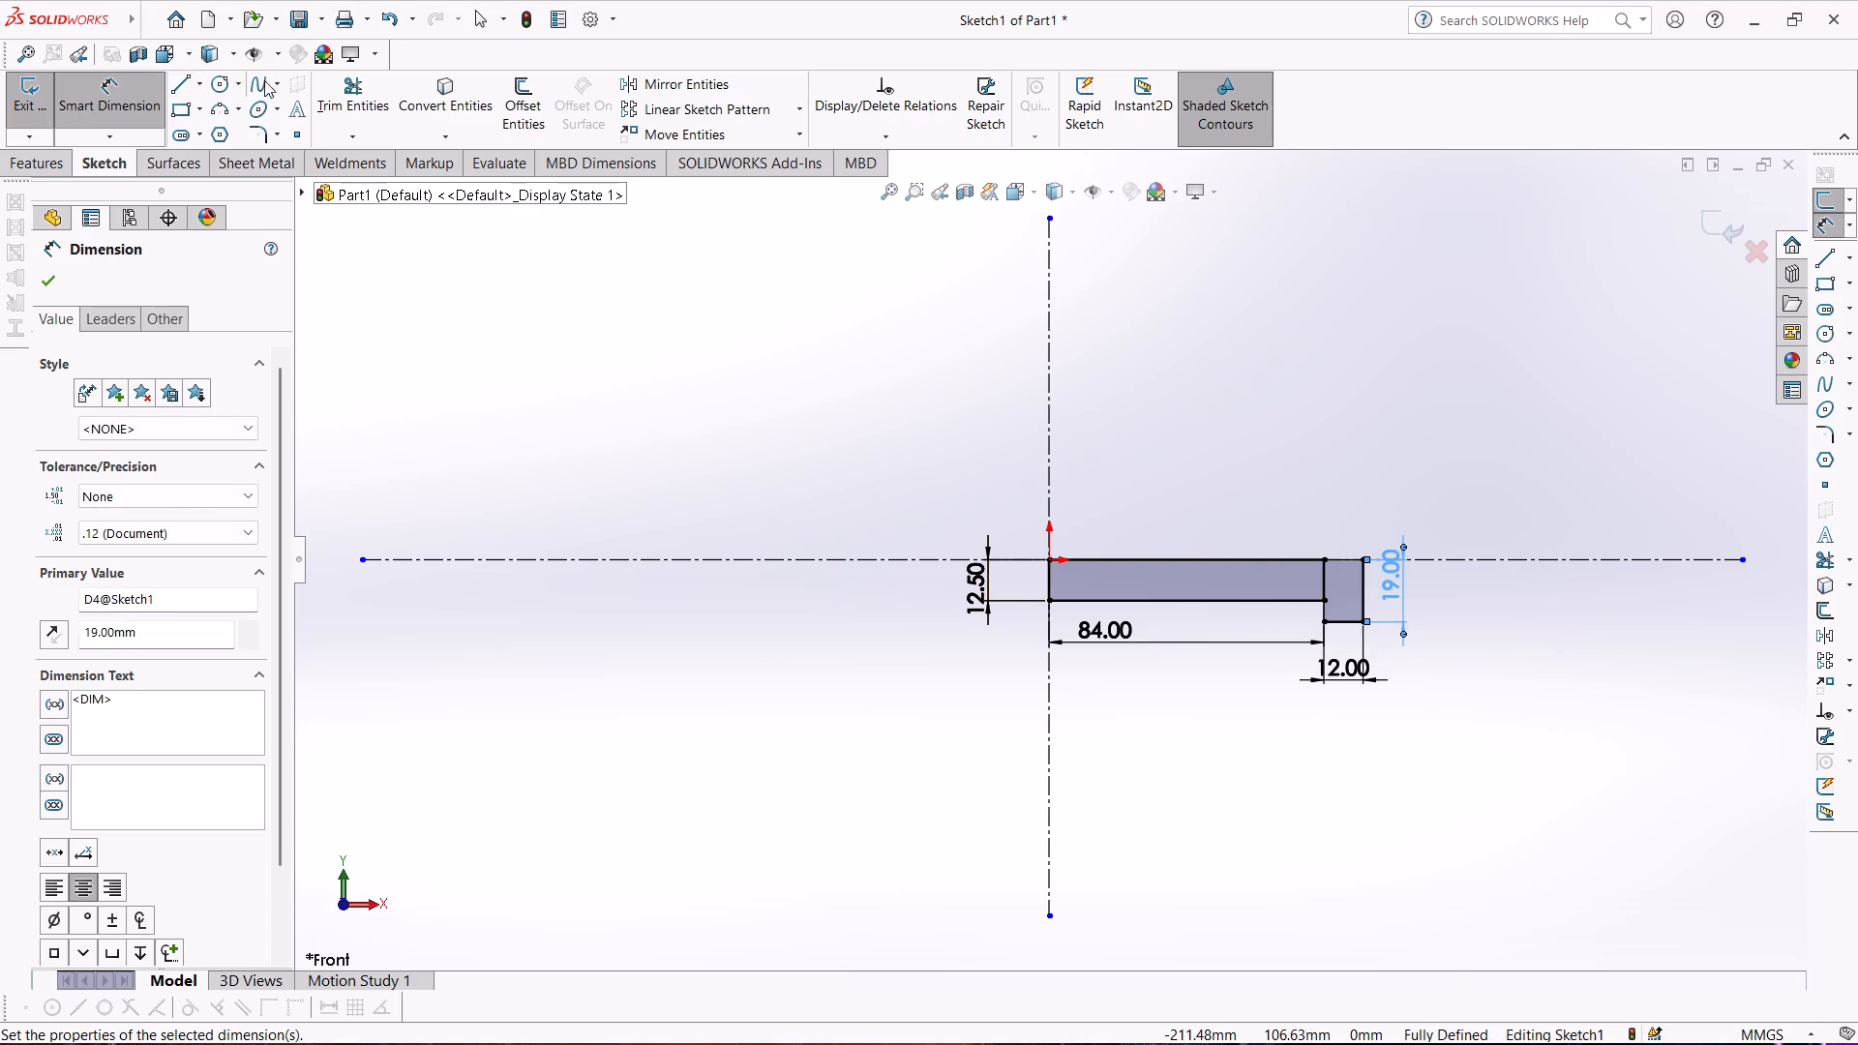
Trim away the shared vertical segment between the two rectangles to form one stepped profile, and exit the sketch.
left_click(342, 82)
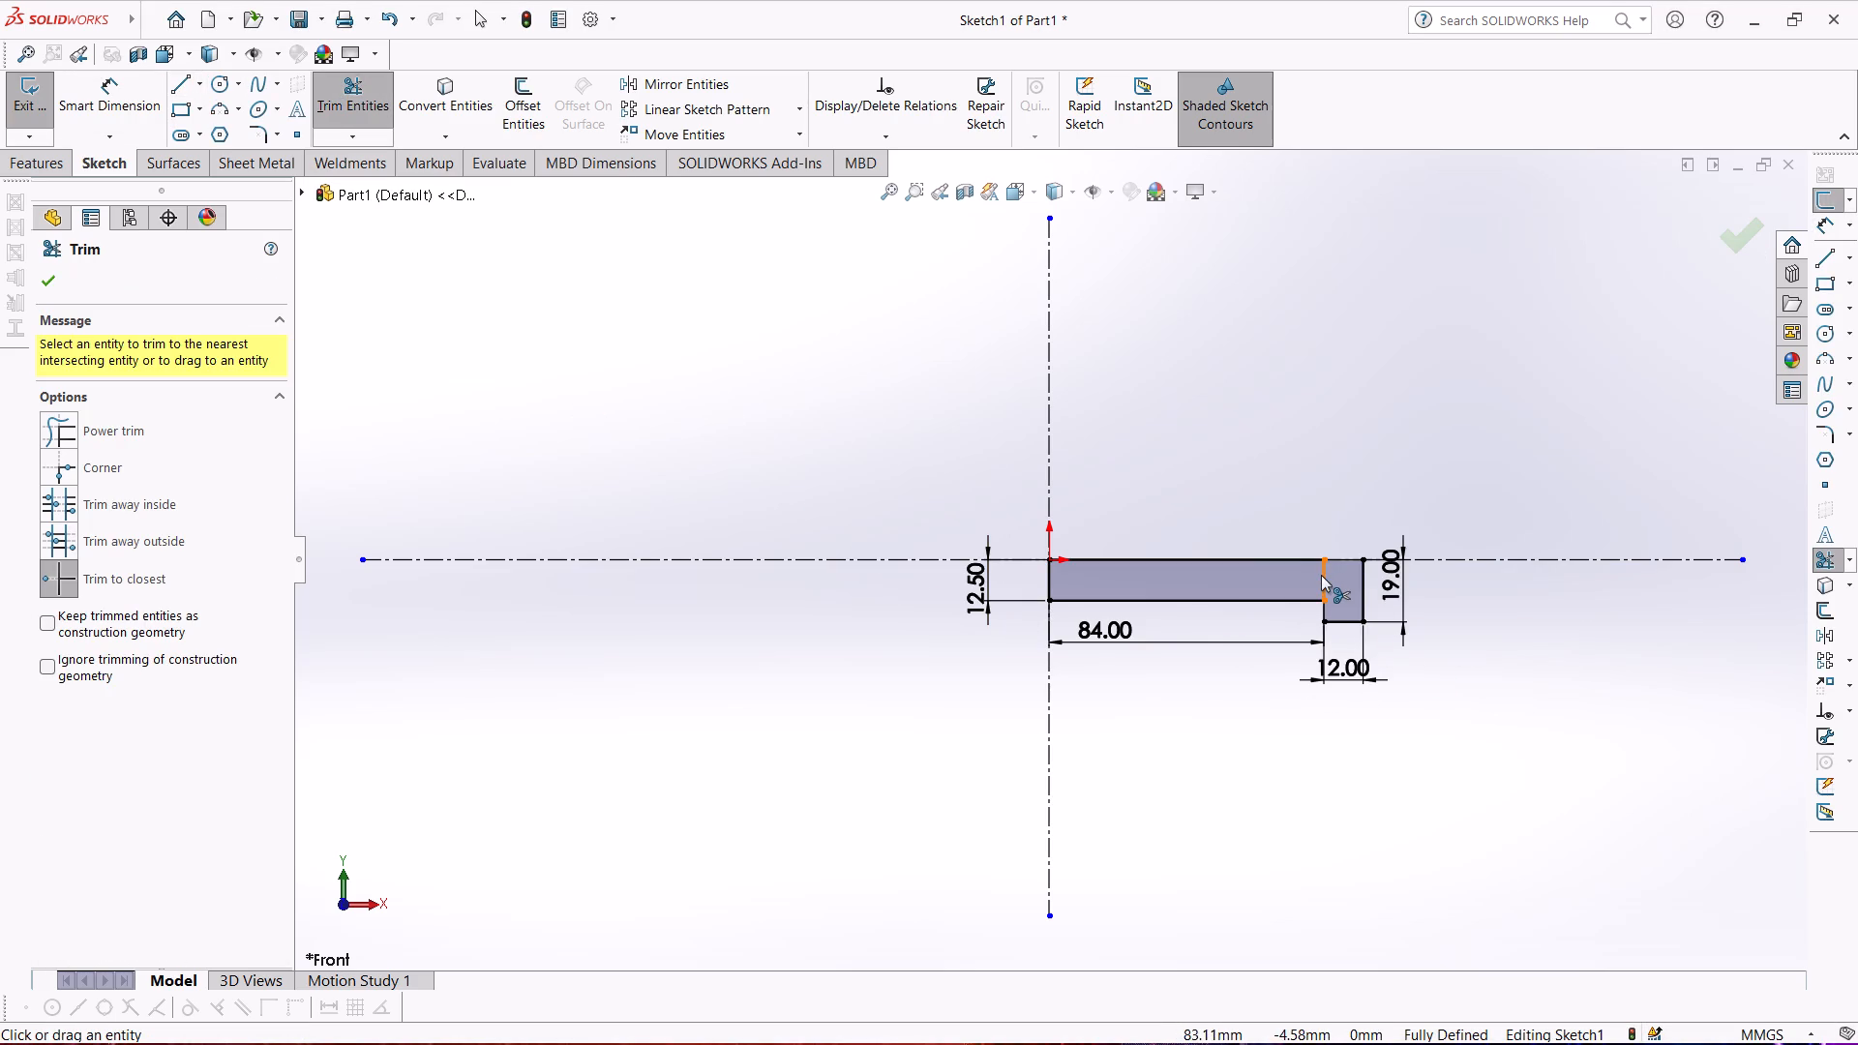
left_click(1321, 575)
left_click(1324, 577)
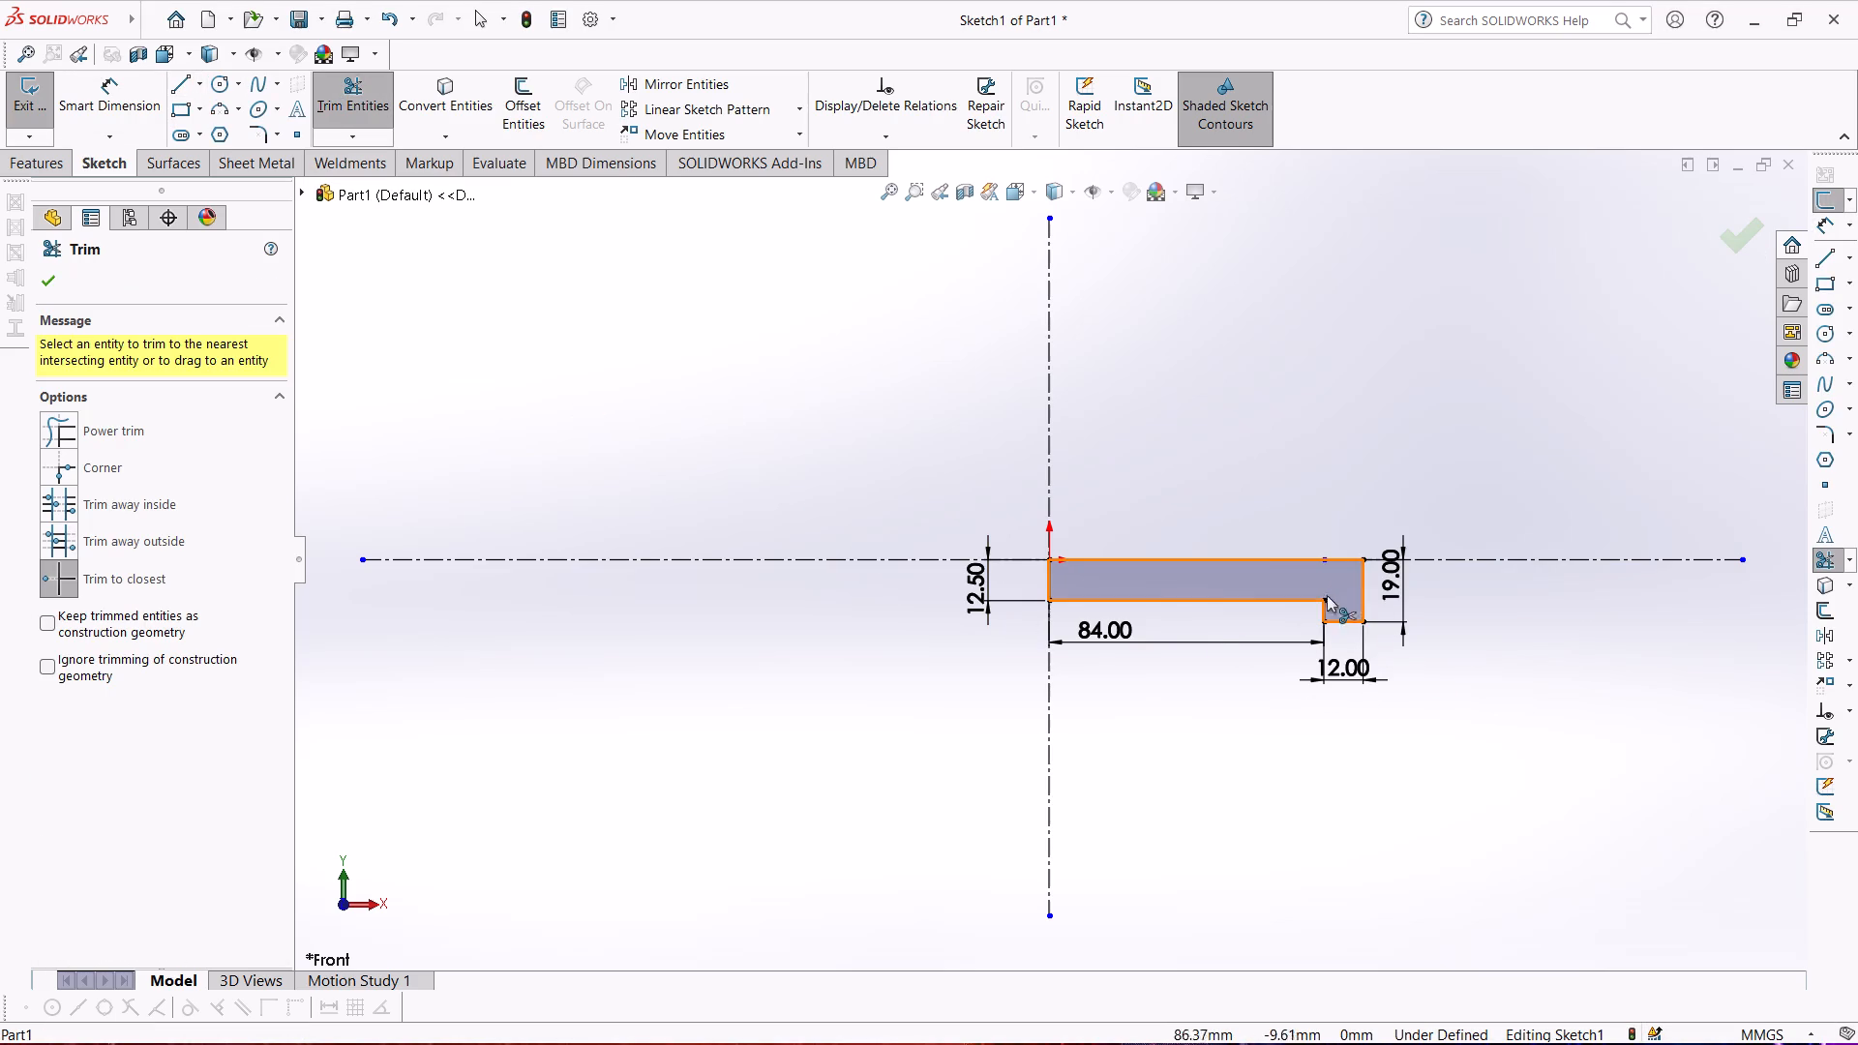
left_click(52, 275)
left_click(32, 98)
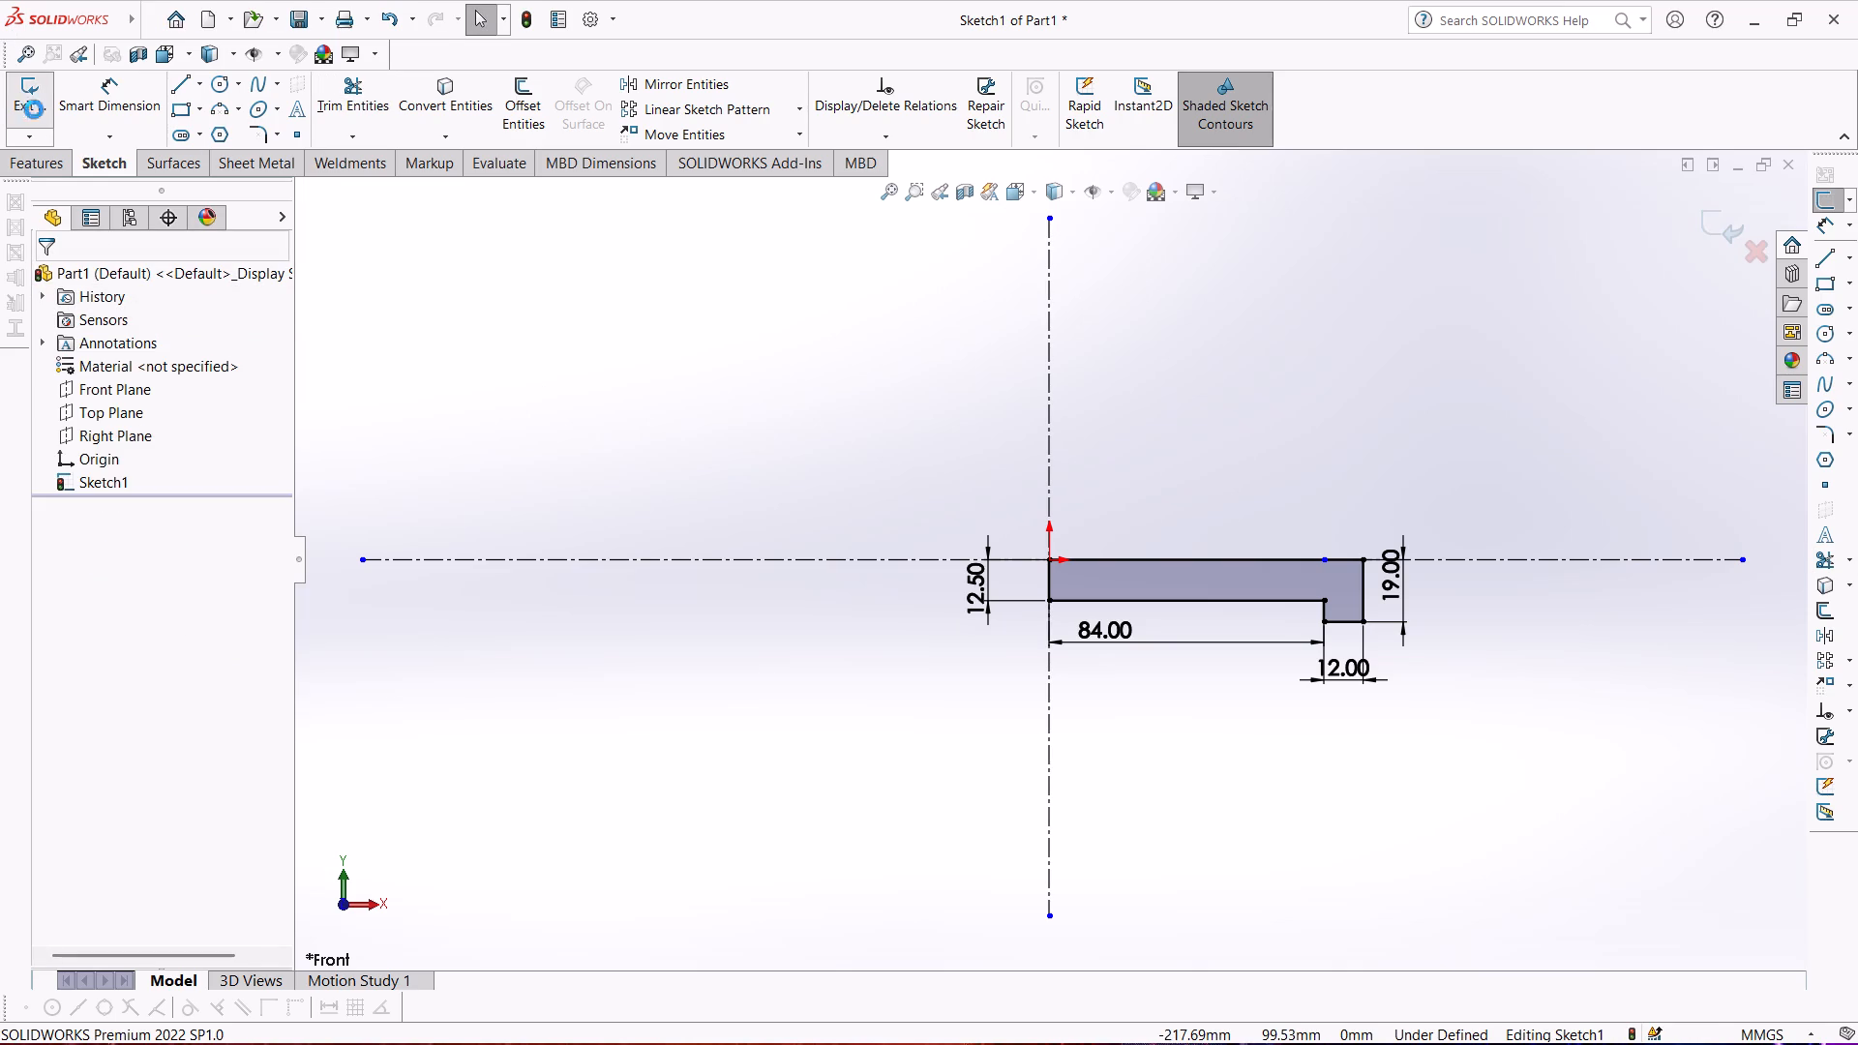
Revolve the stepped profile 360 degrees about the horizontal centerline into a solid.
left_click(38, 164)
left_click(98, 111)
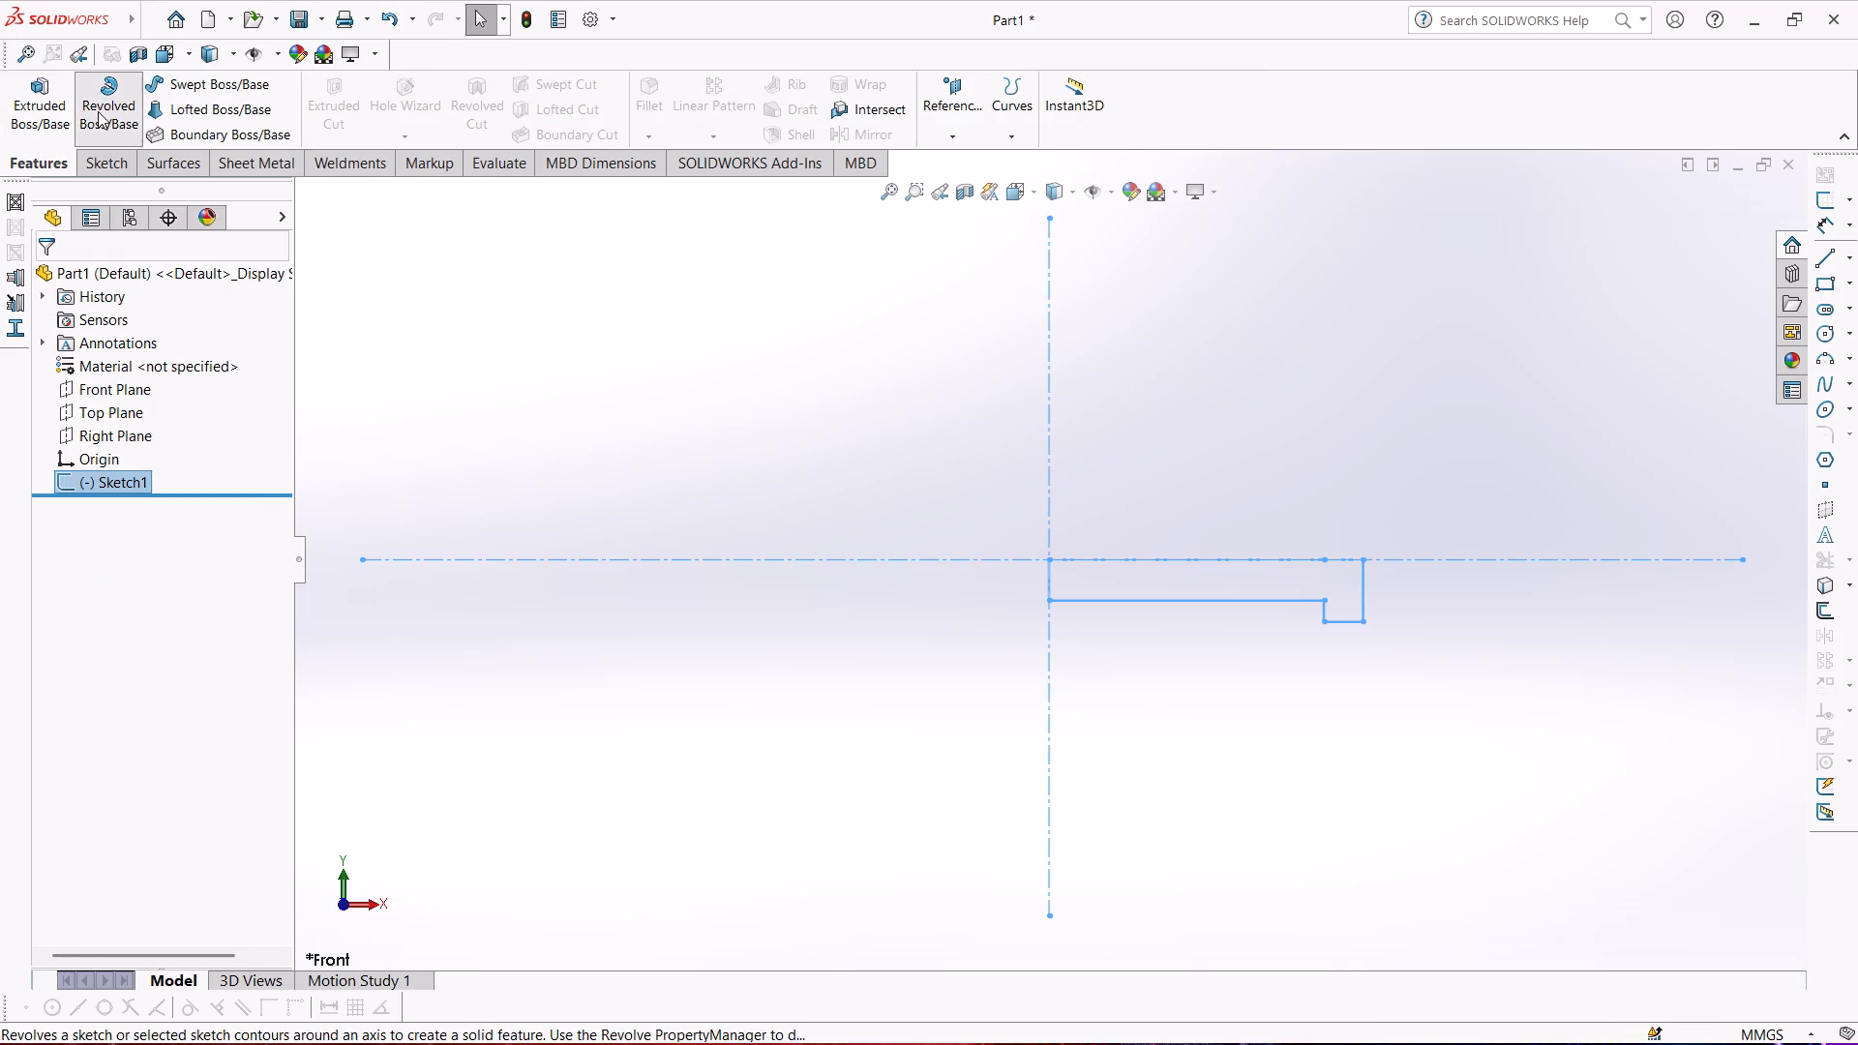
left_click(981, 542)
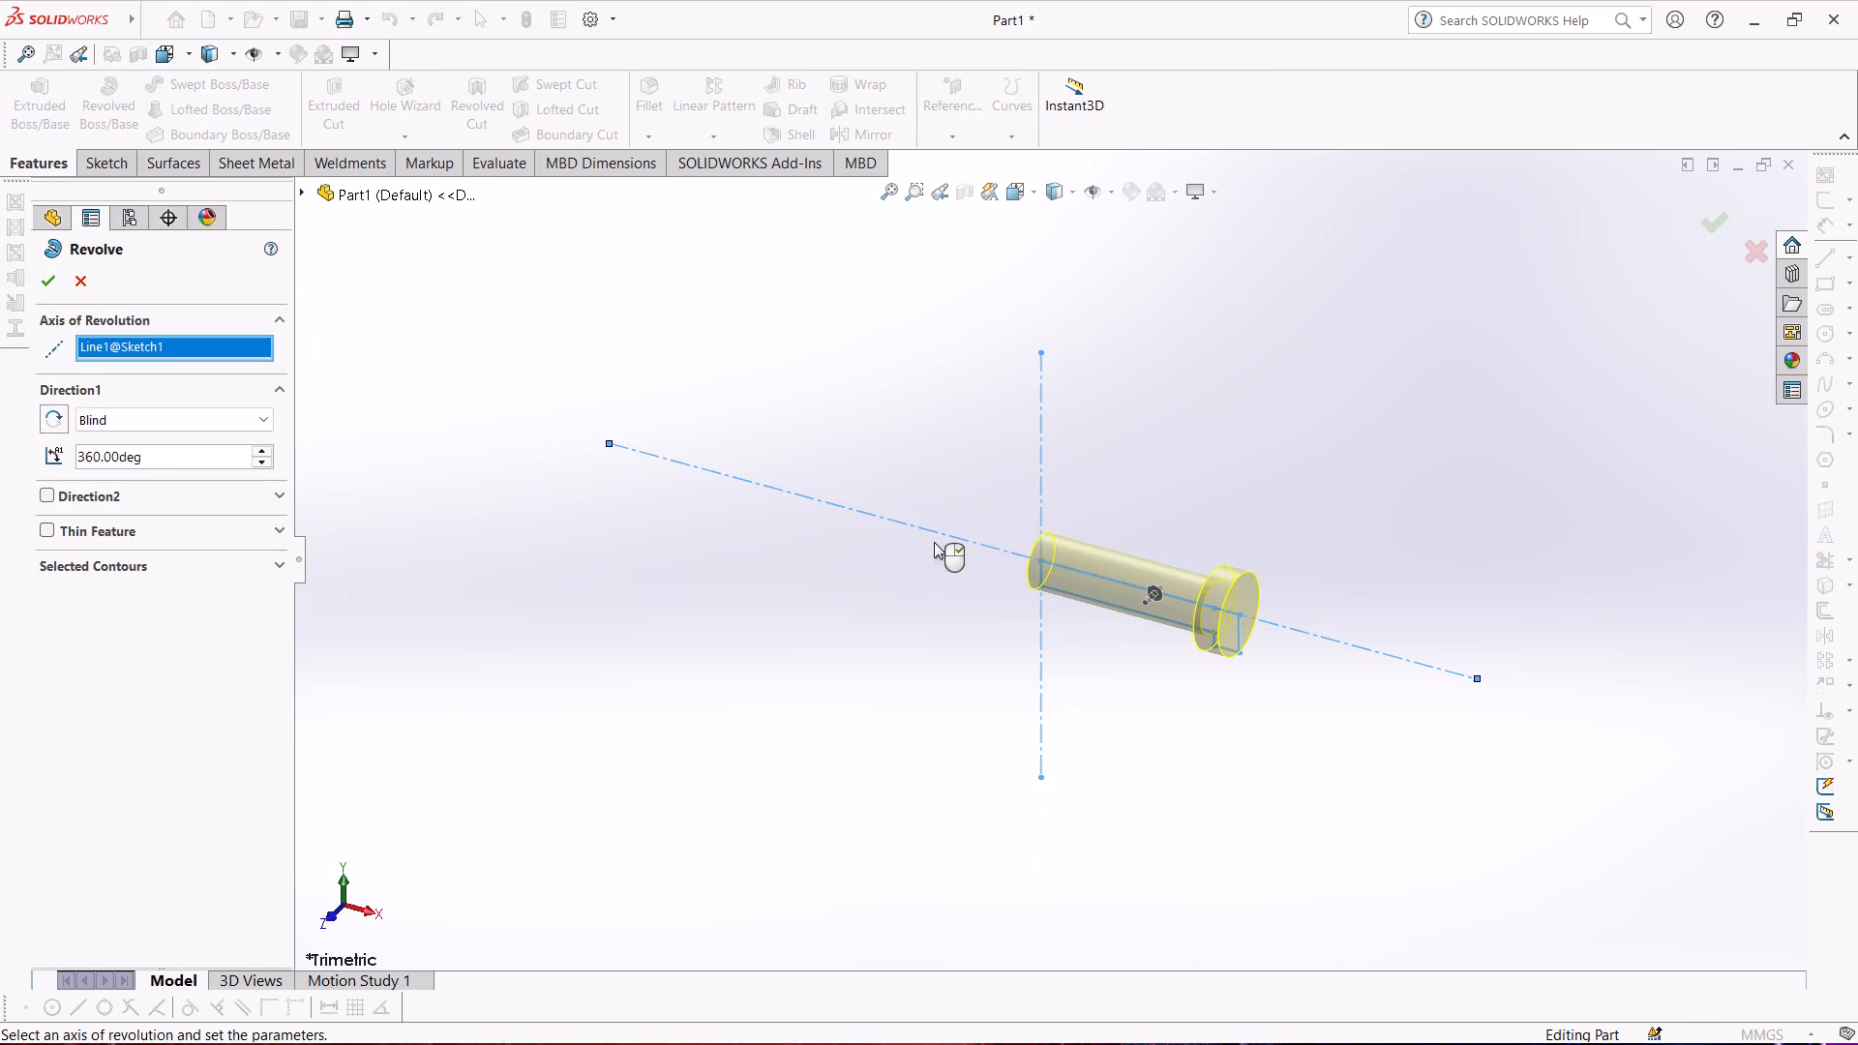
middle_click_drag(831, 630, 765, 283)
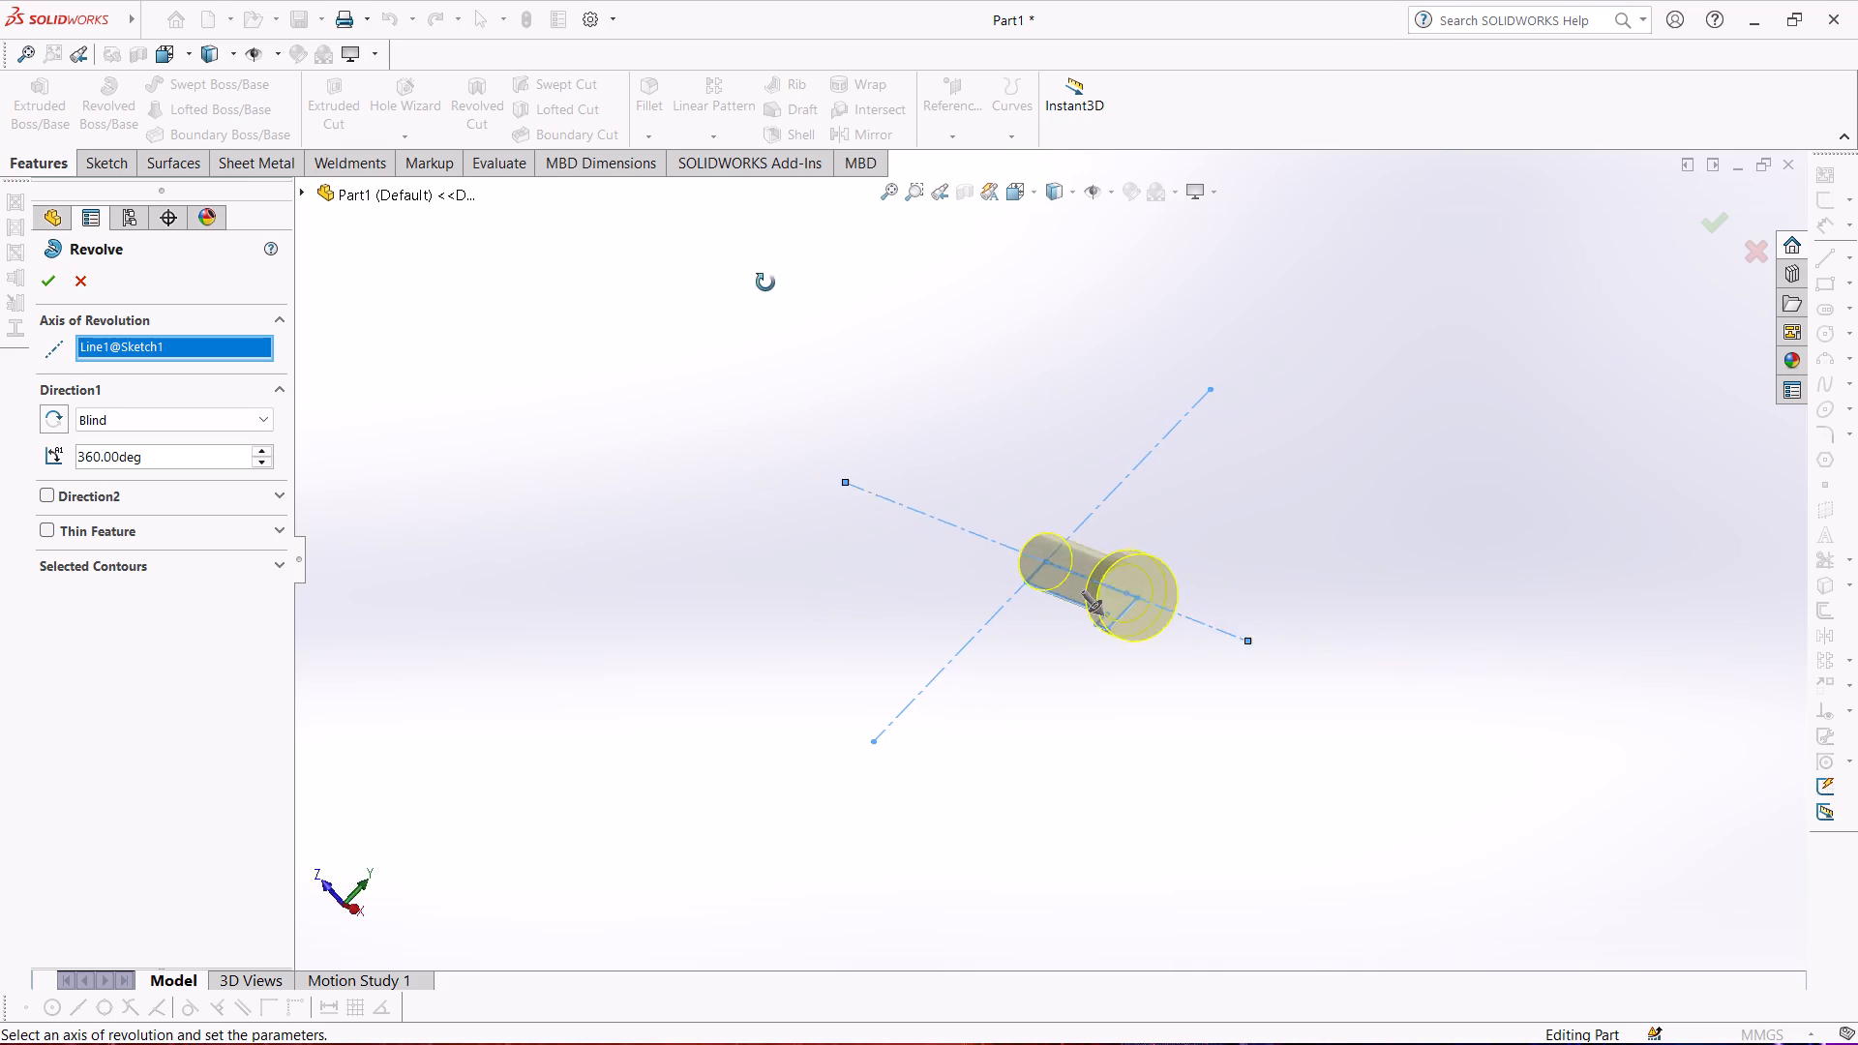
middle_click_drag(765, 283, 746, 281)
left_click(40, 291)
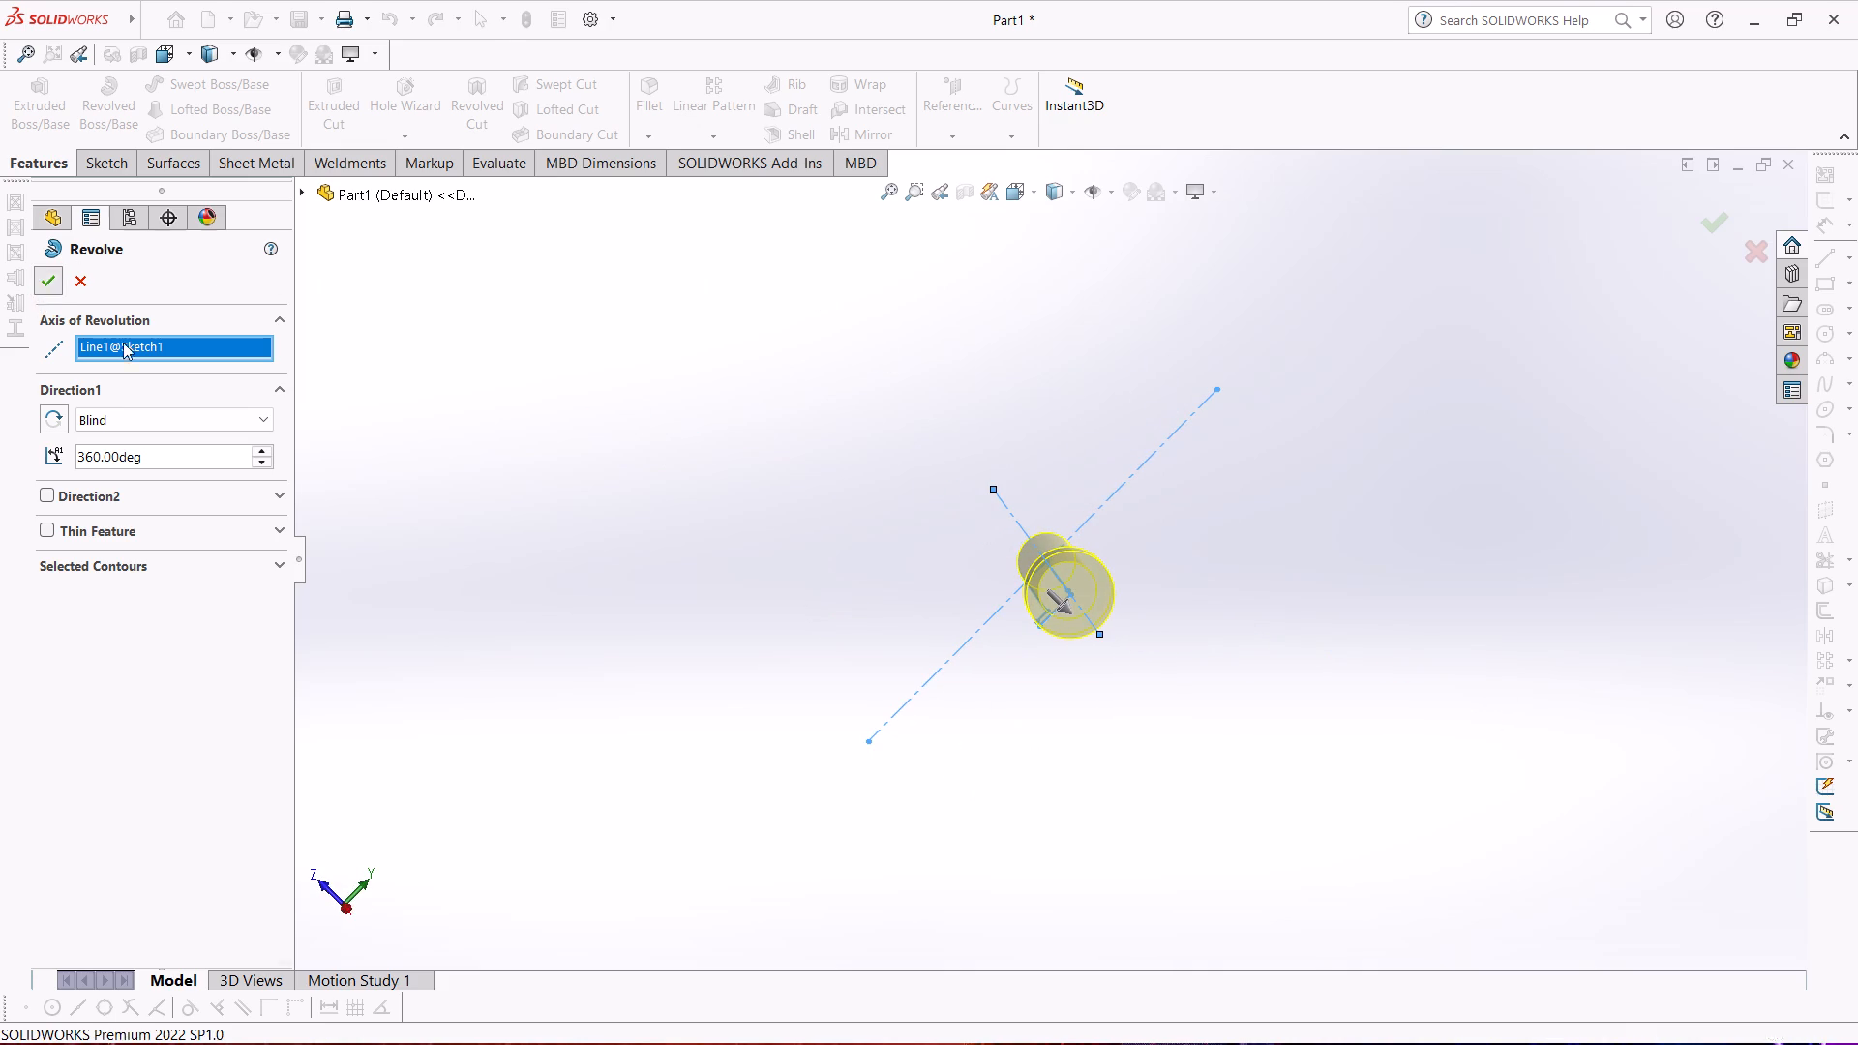
Start a sketch on the Top Plane and draw a circle about 13.6 mm in diameter on the pin's axis, about 17.4 mm from the origin.
middle_click_drag(737, 732, 980, 827)
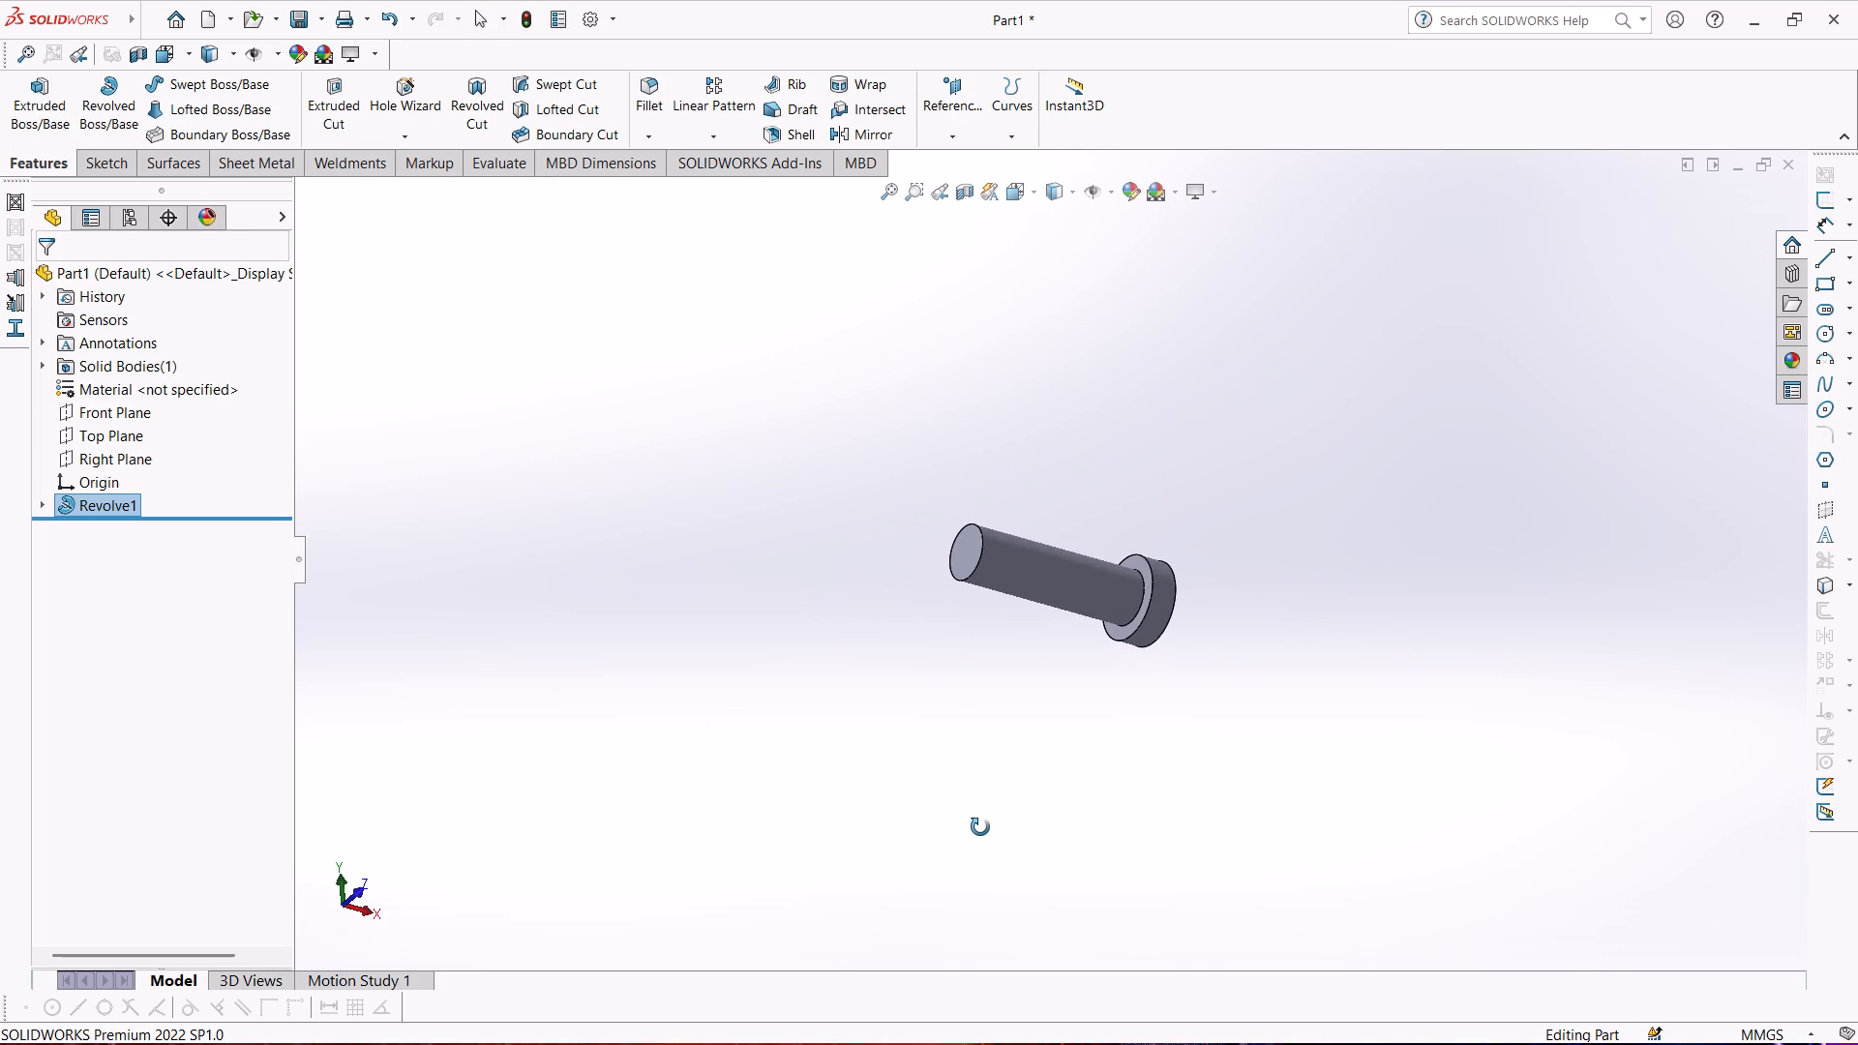
middle_click_drag(980, 827, 984, 832)
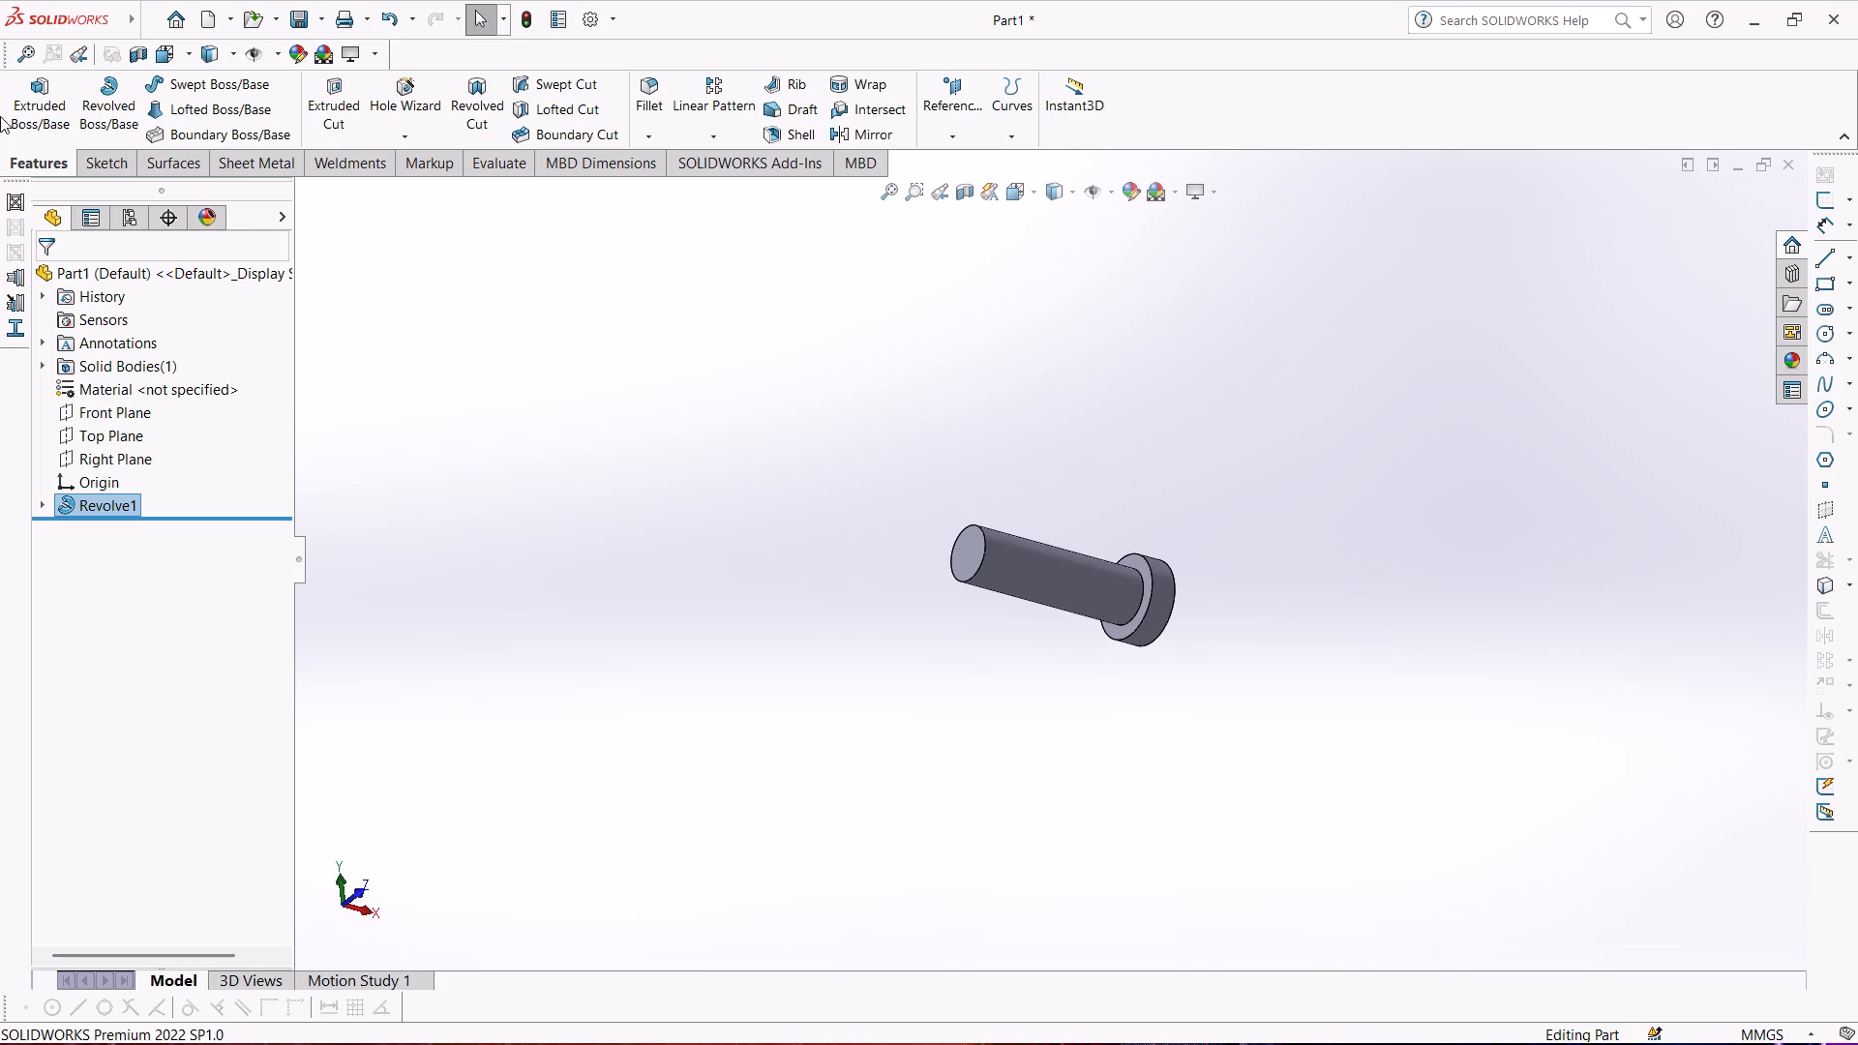
left_click(93, 165)
left_click(31, 106)
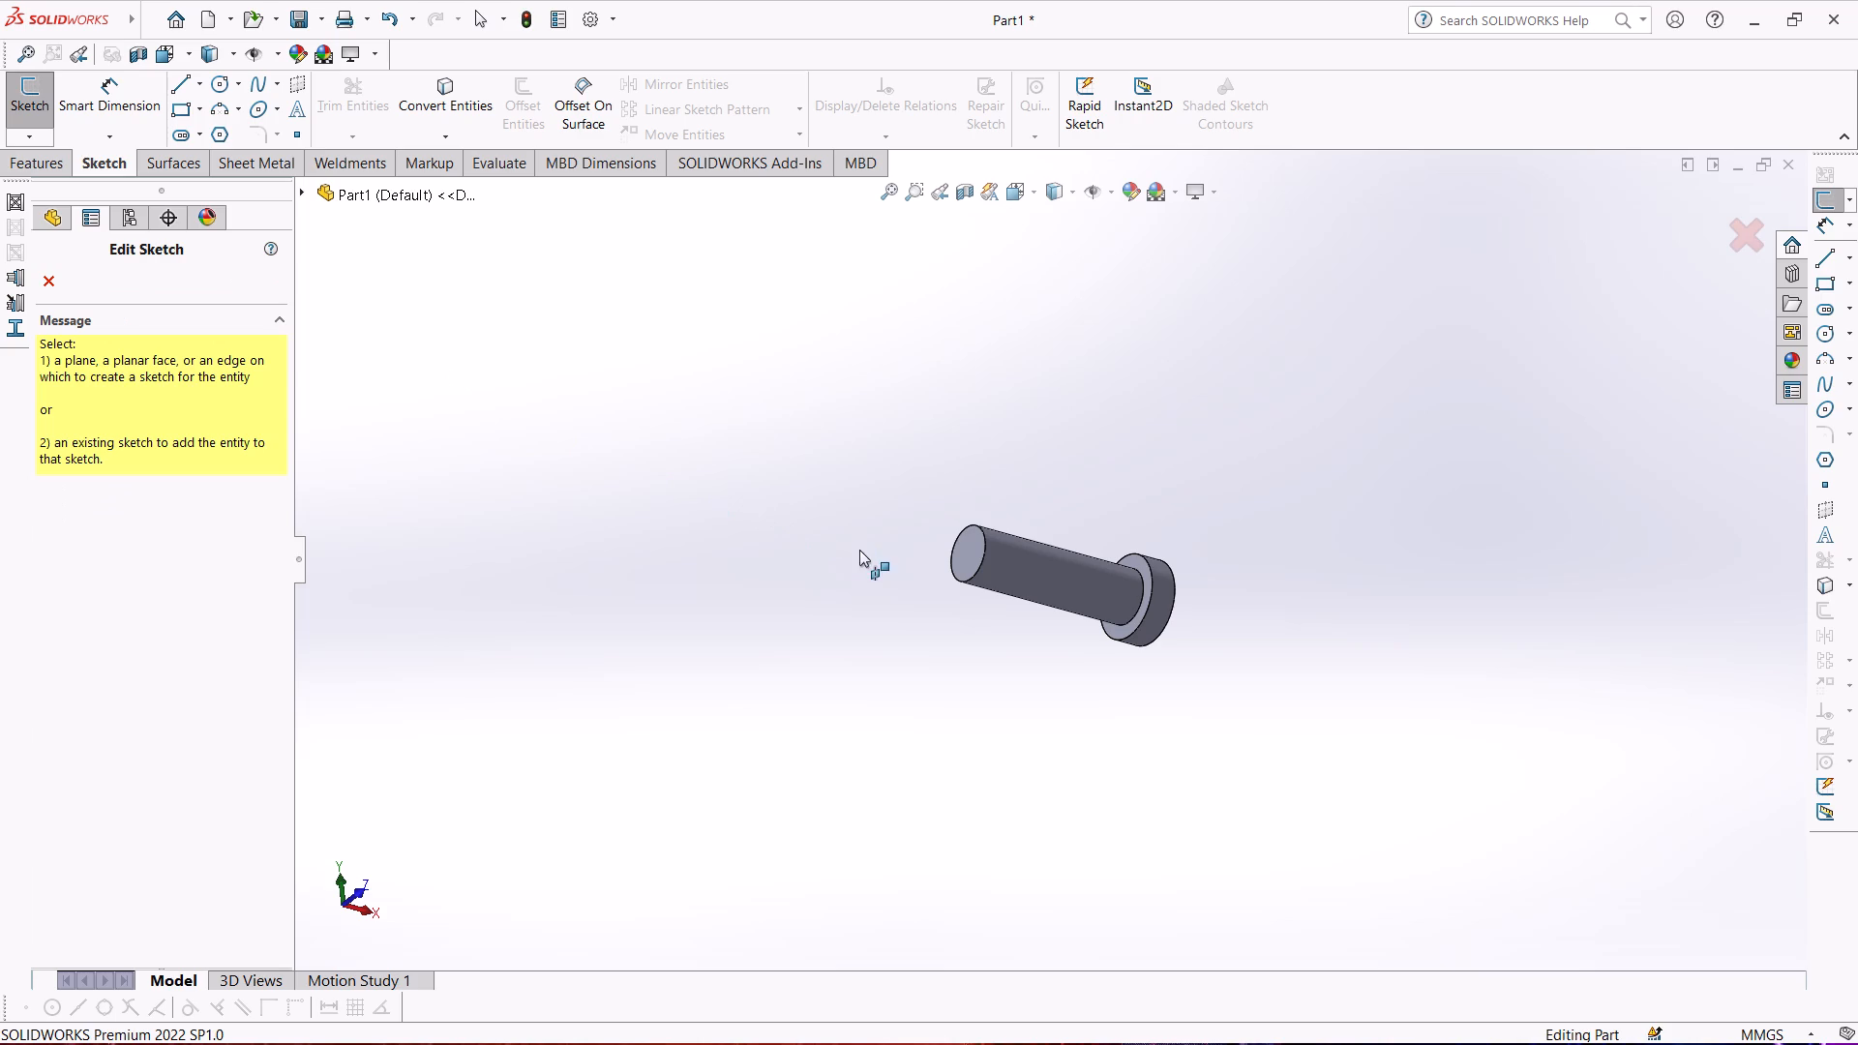
left_click(389, 195)
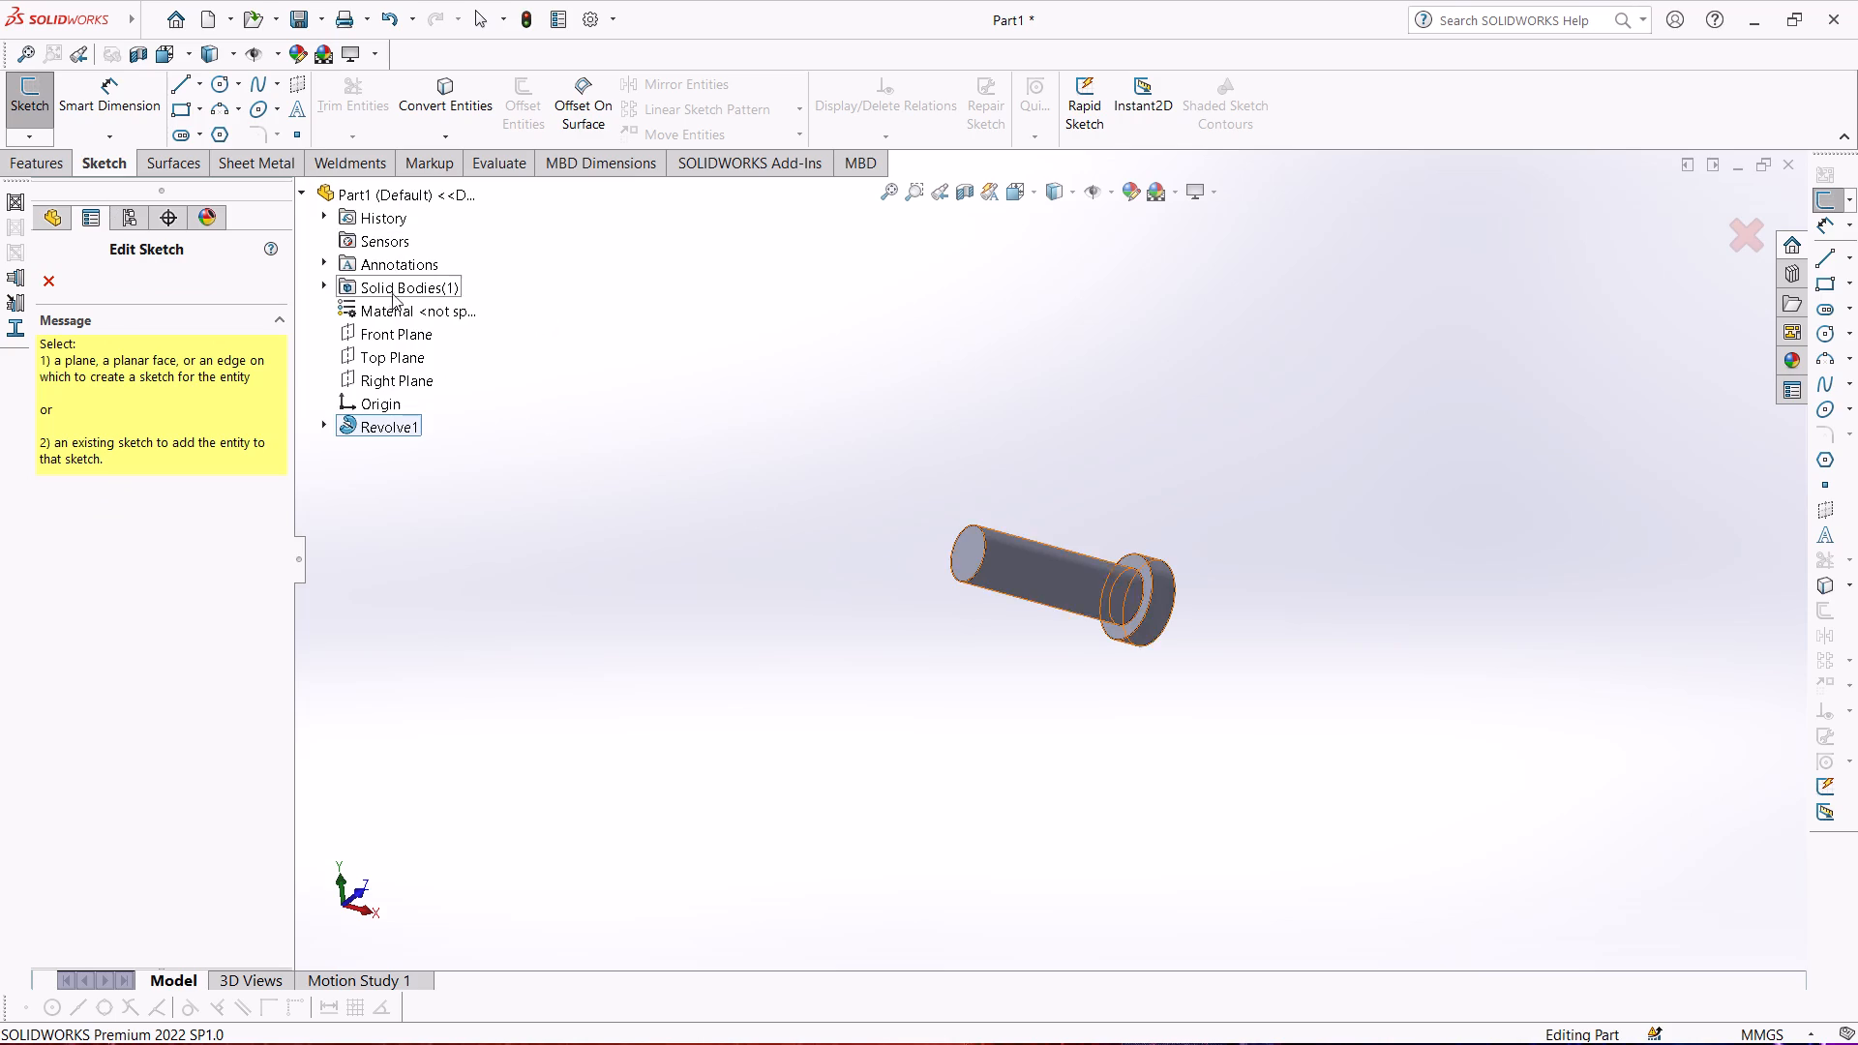
left_click(402, 345)
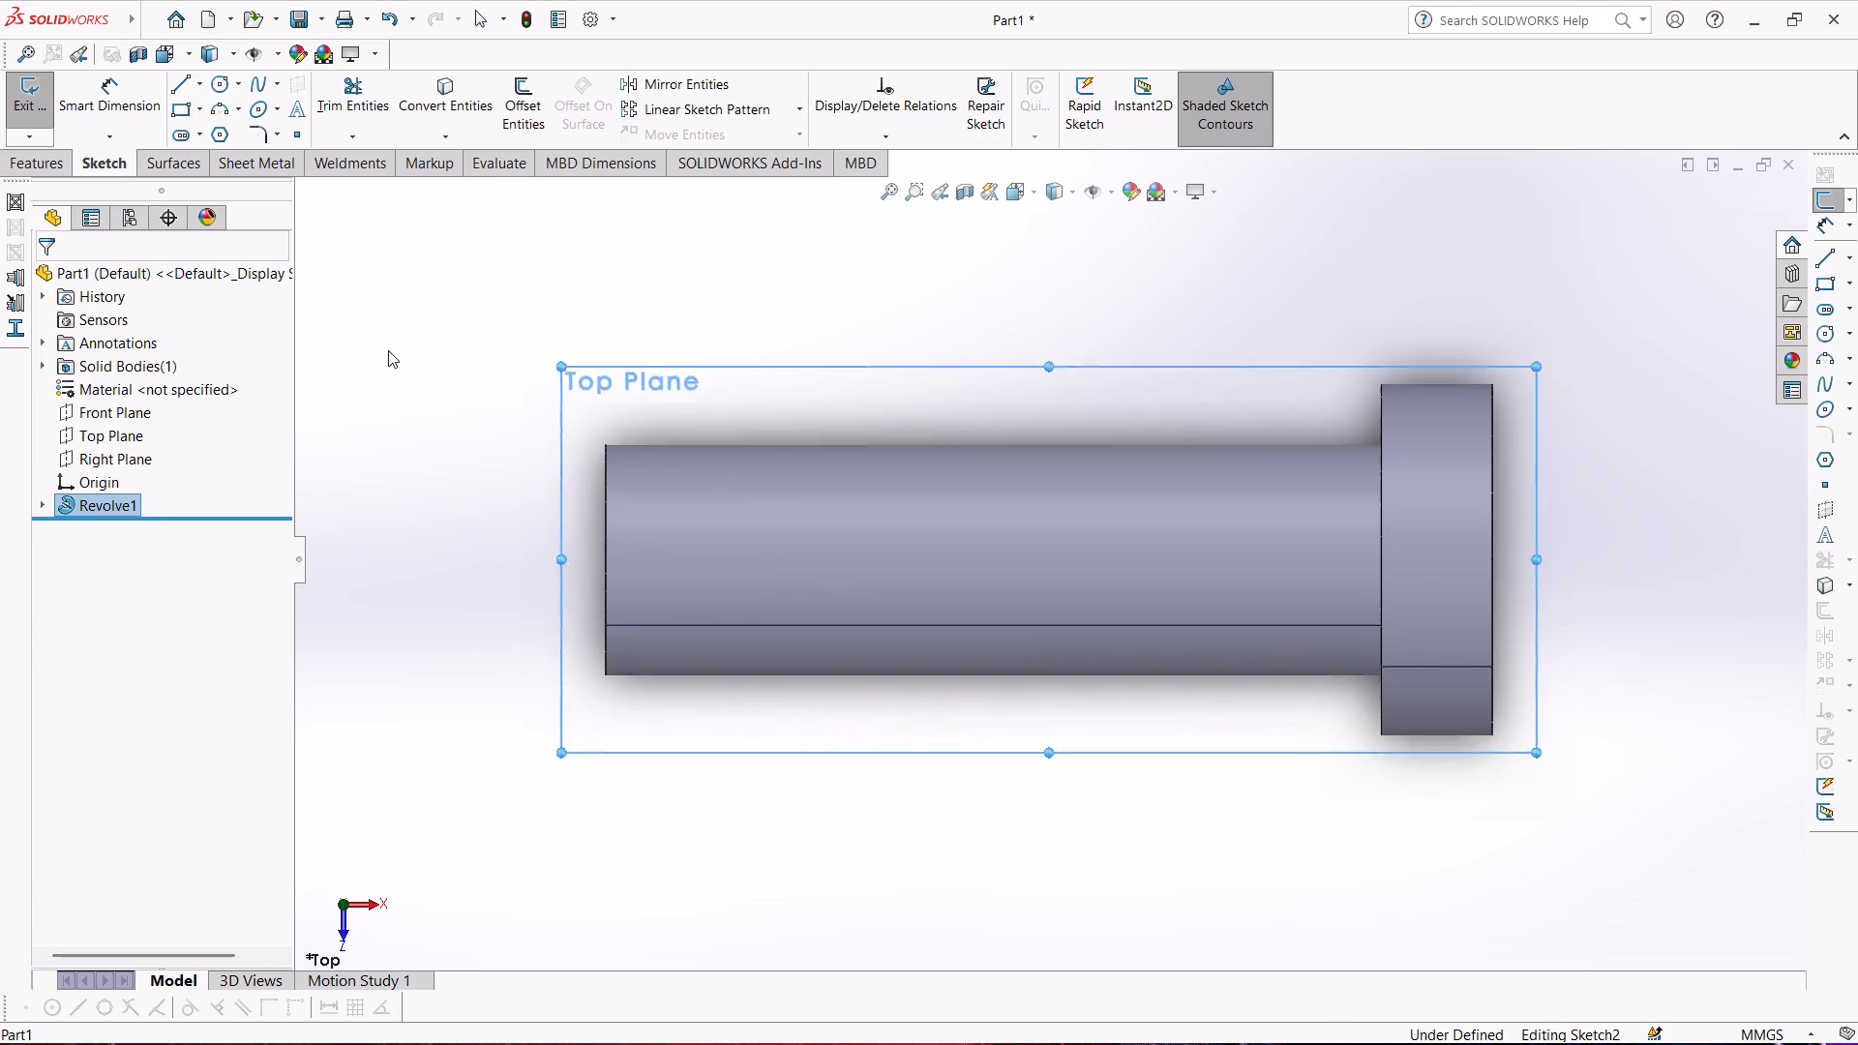
left_click(217, 88)
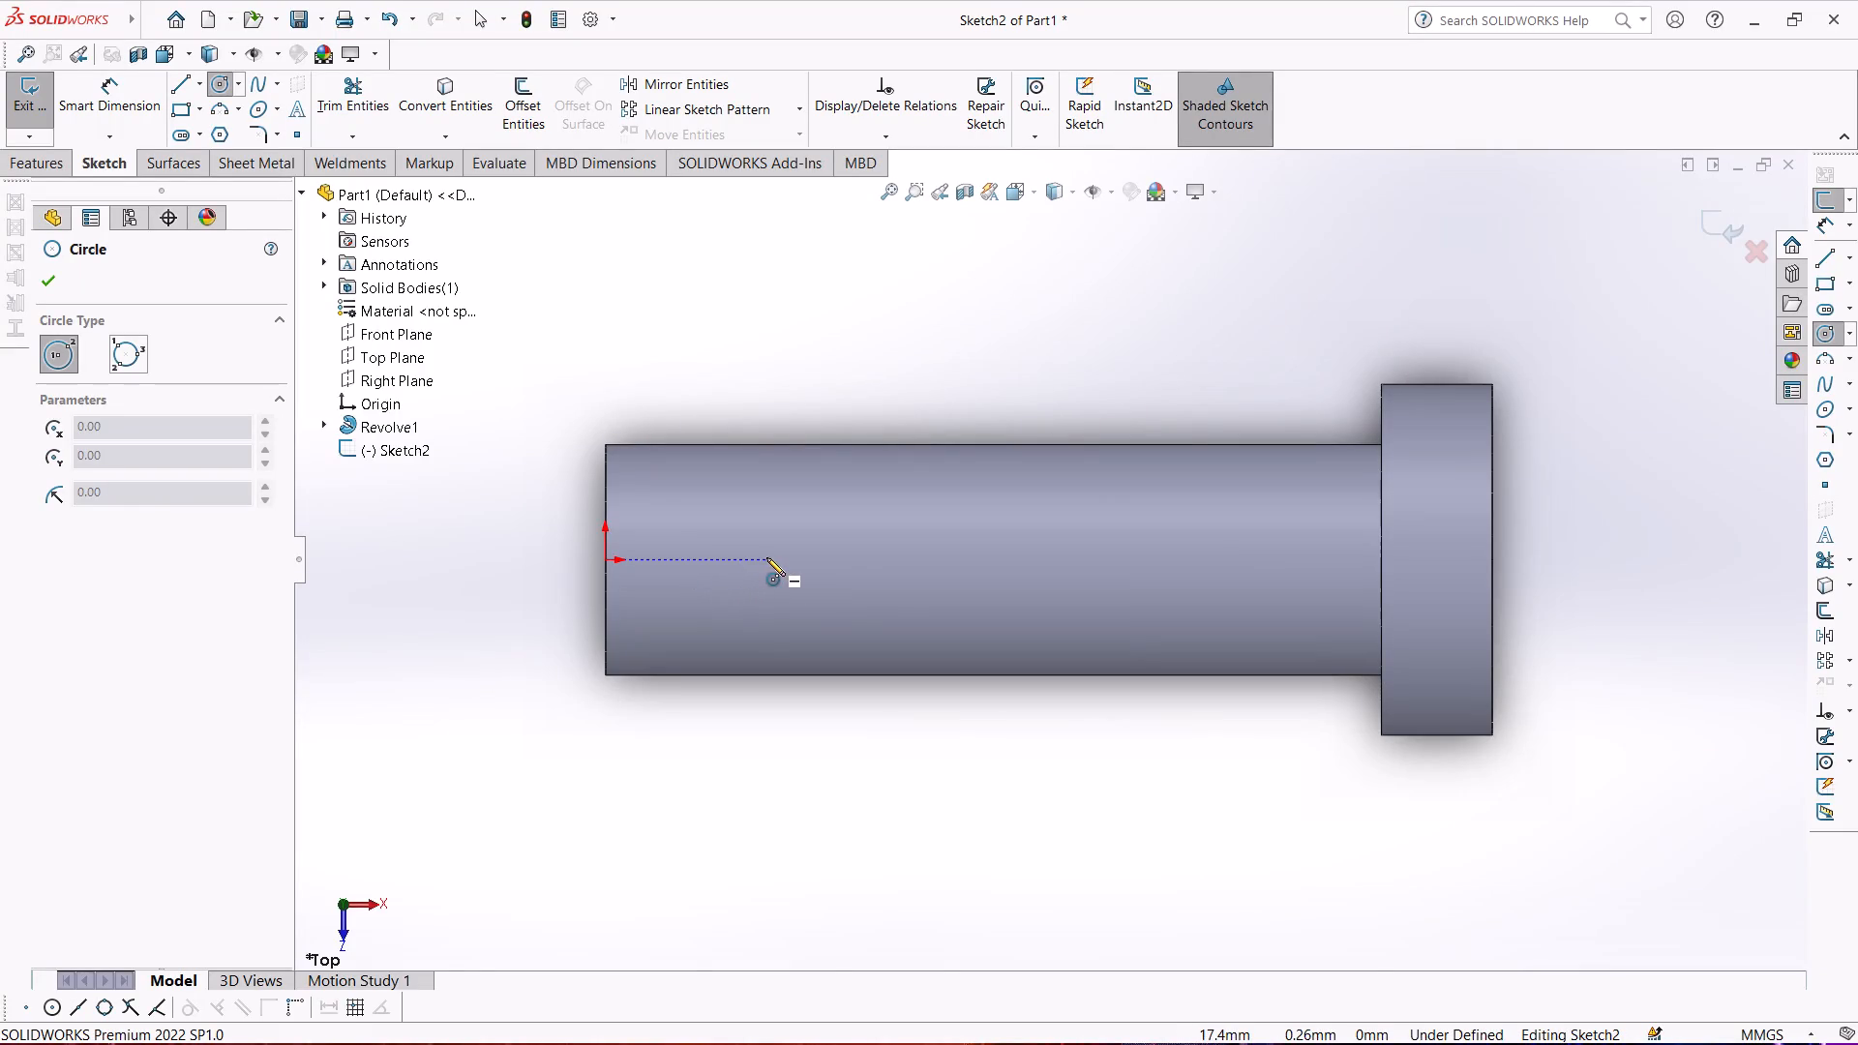
left_click(766, 557)
left_click(817, 597)
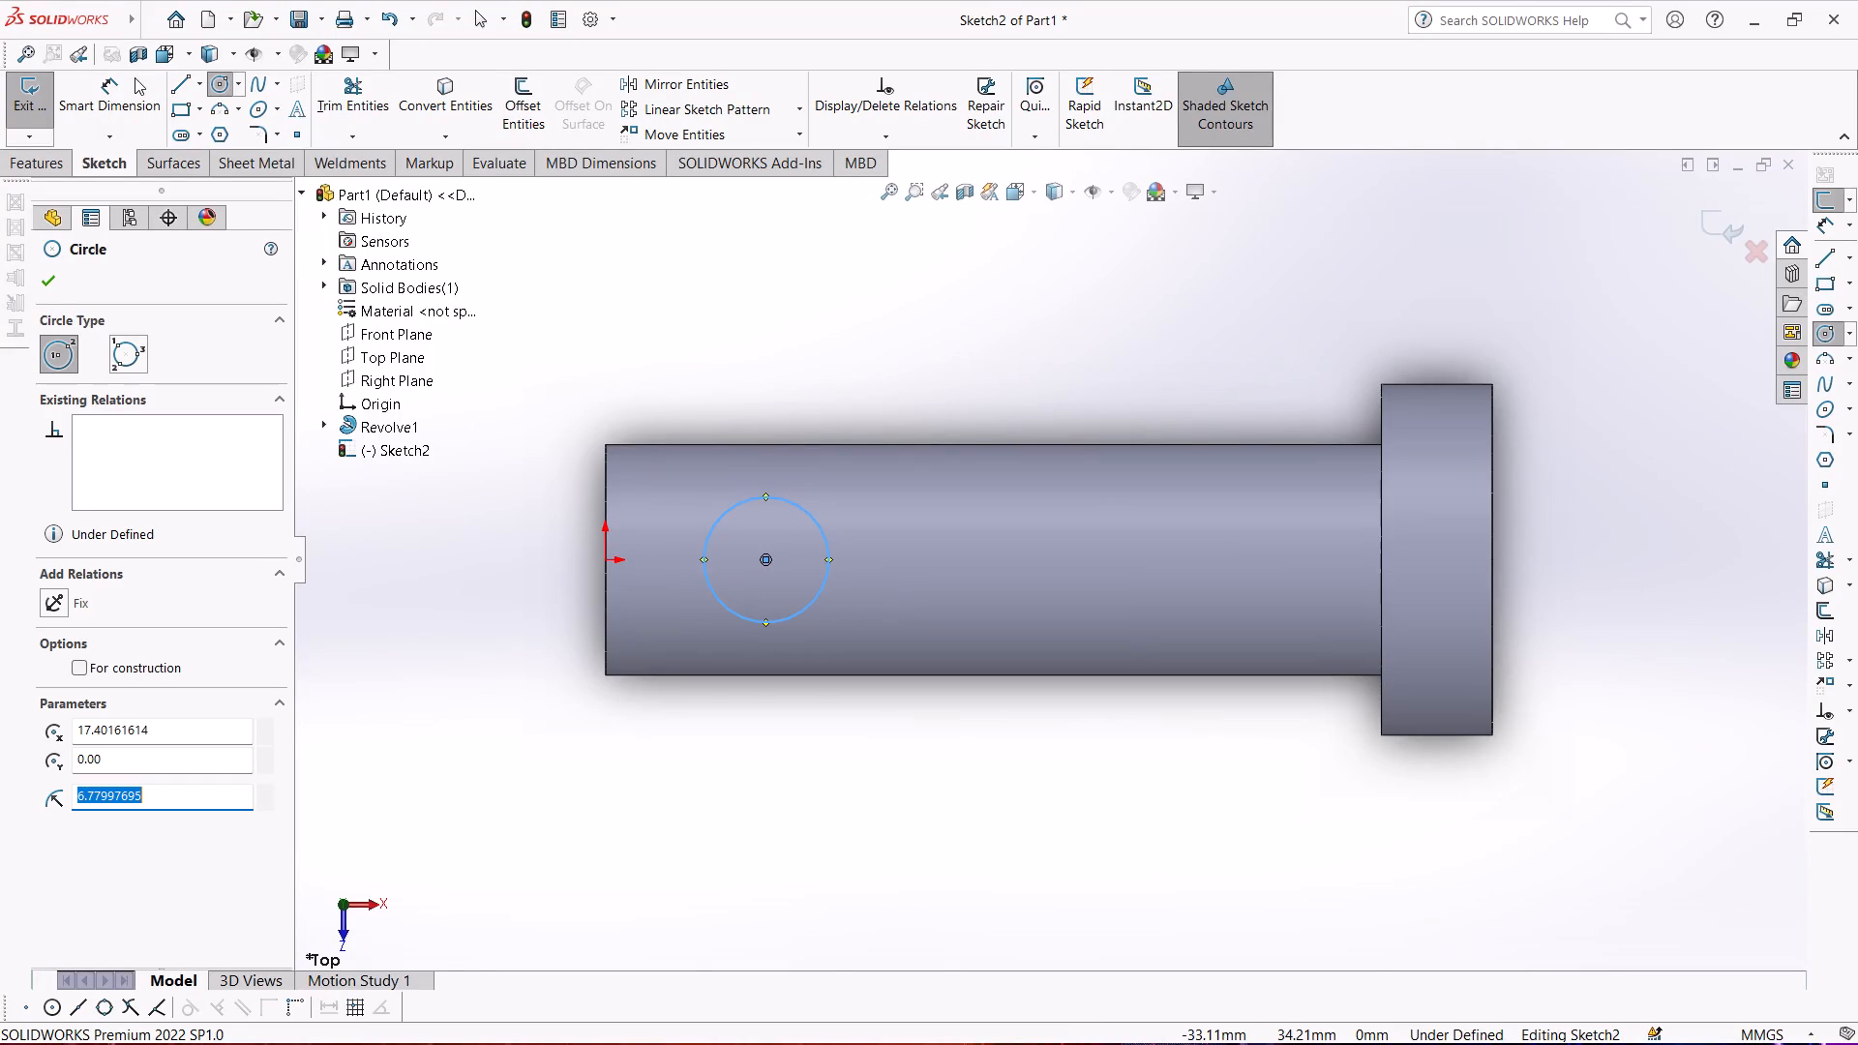
Dimension the circle's diameter to 6 mm.
left_click(135, 77)
left_click(750, 497)
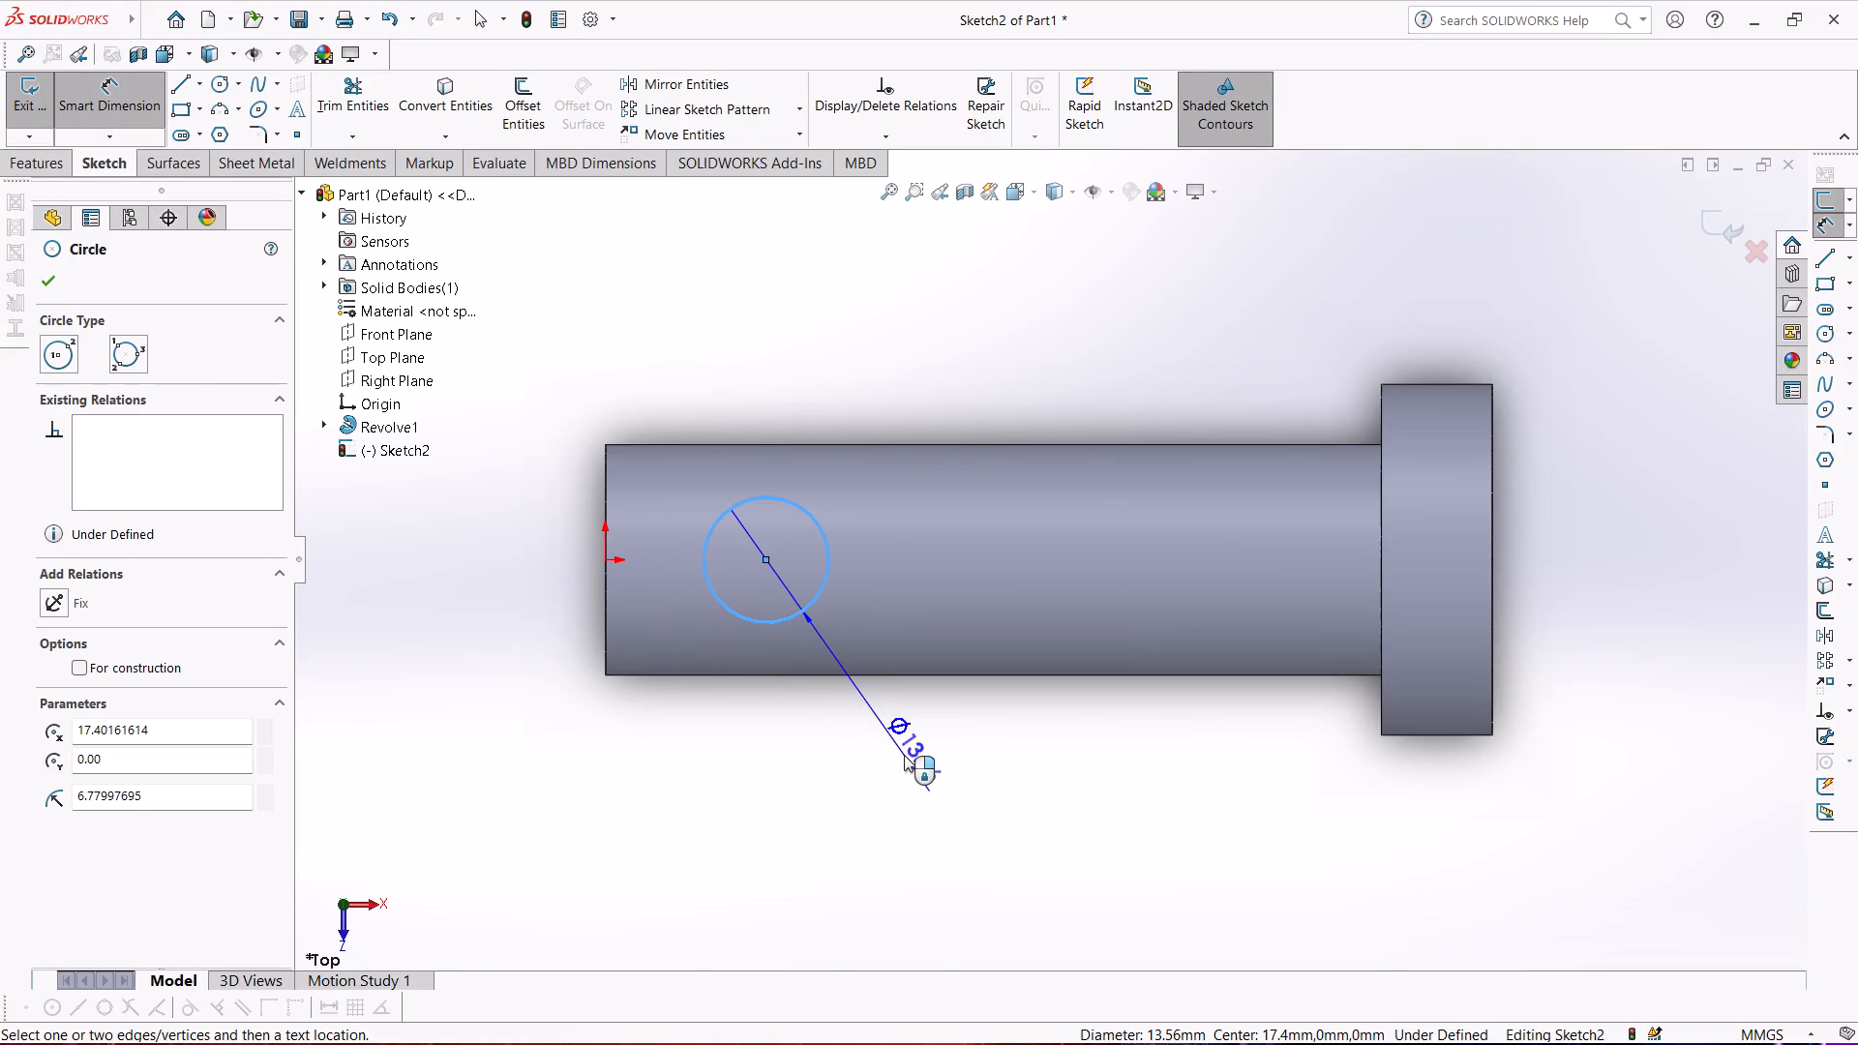
left_click(904, 755)
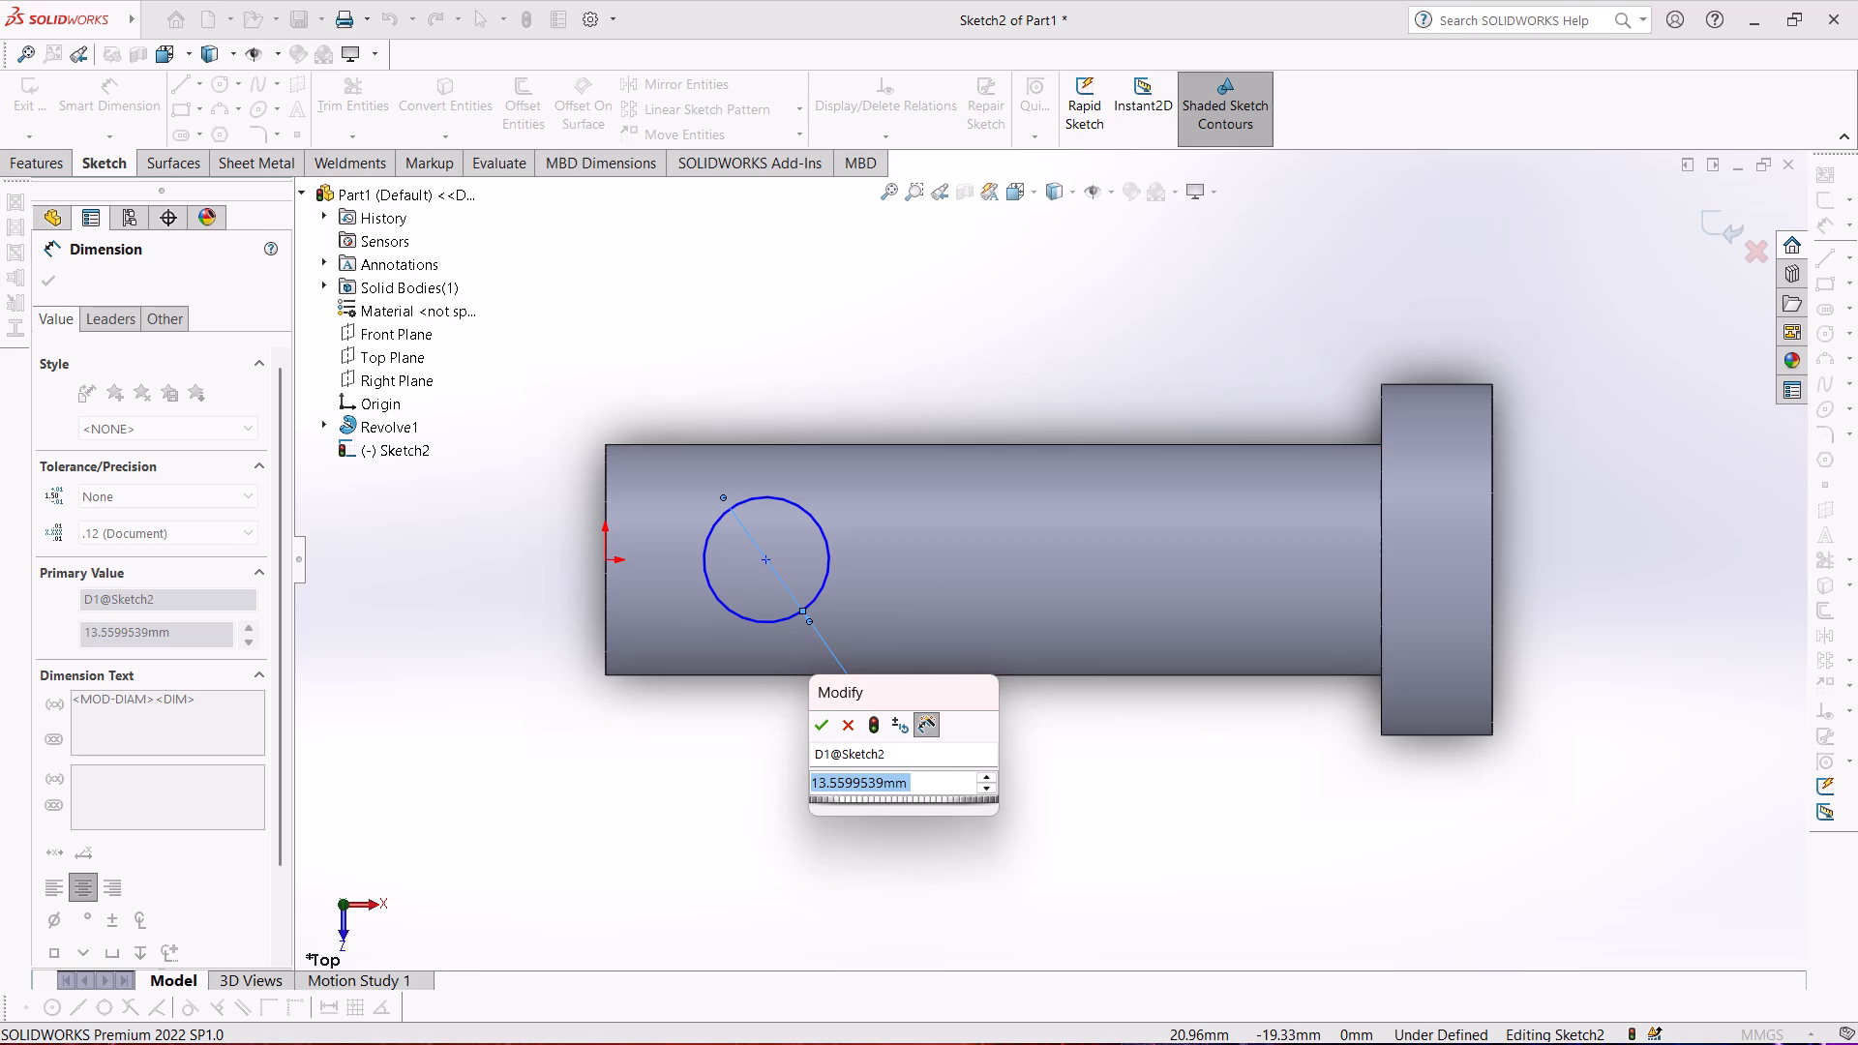
key("6")
key("Return")
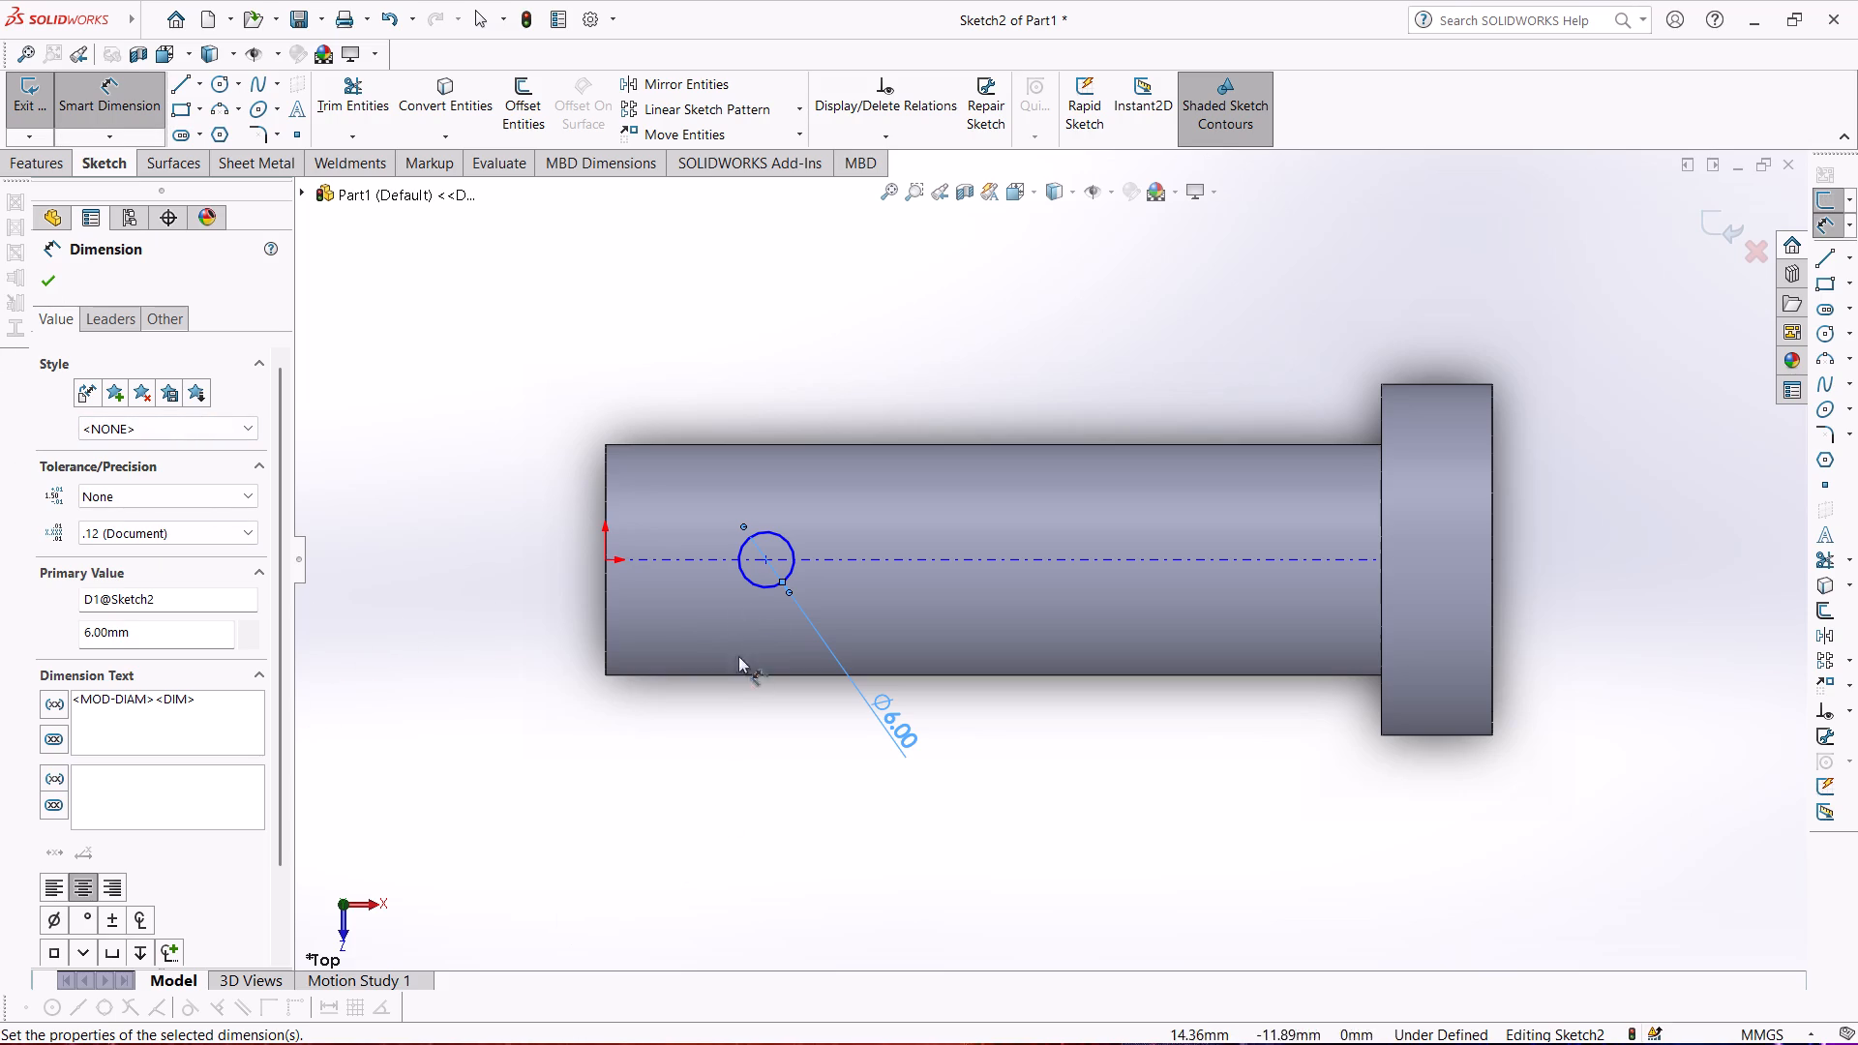
Dimension the horizontal distance between the circle's centre and the origin to 15 mm.
left_click(764, 558)
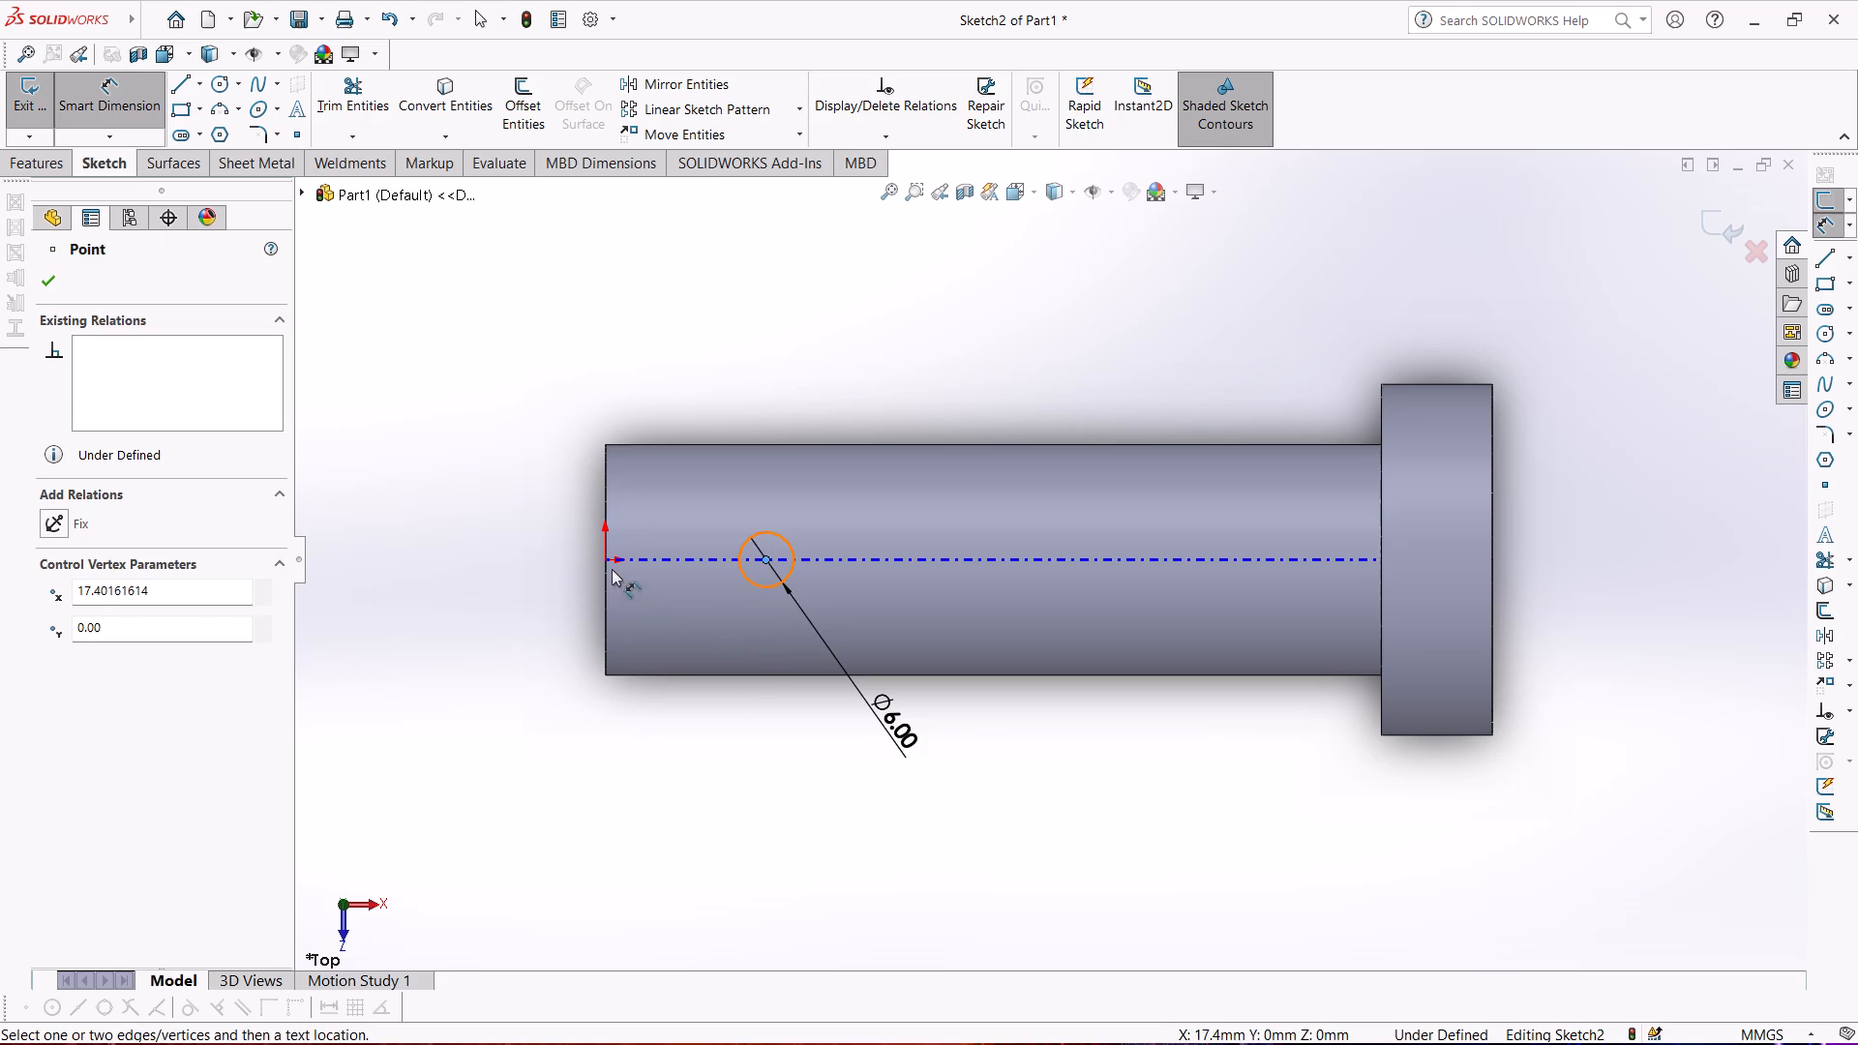
left_click(608, 561)
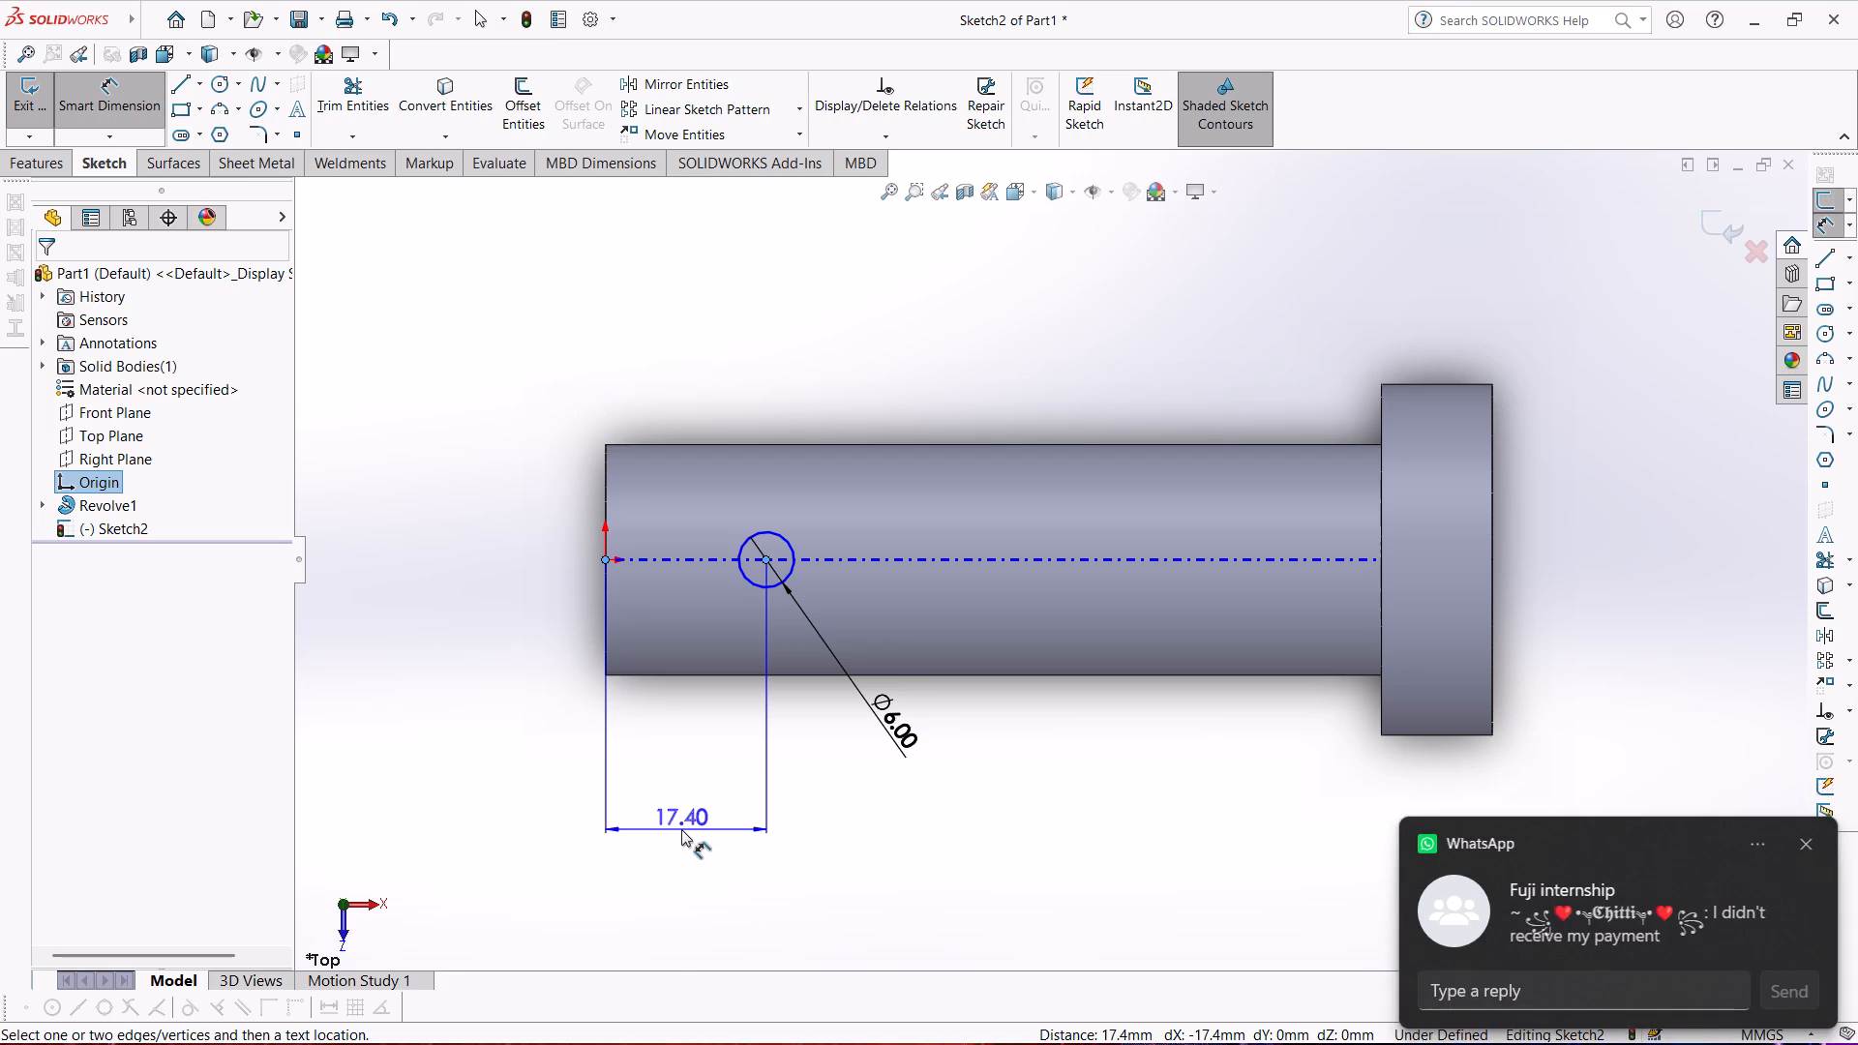
left_click(681, 829)
type("15")
key("Return")
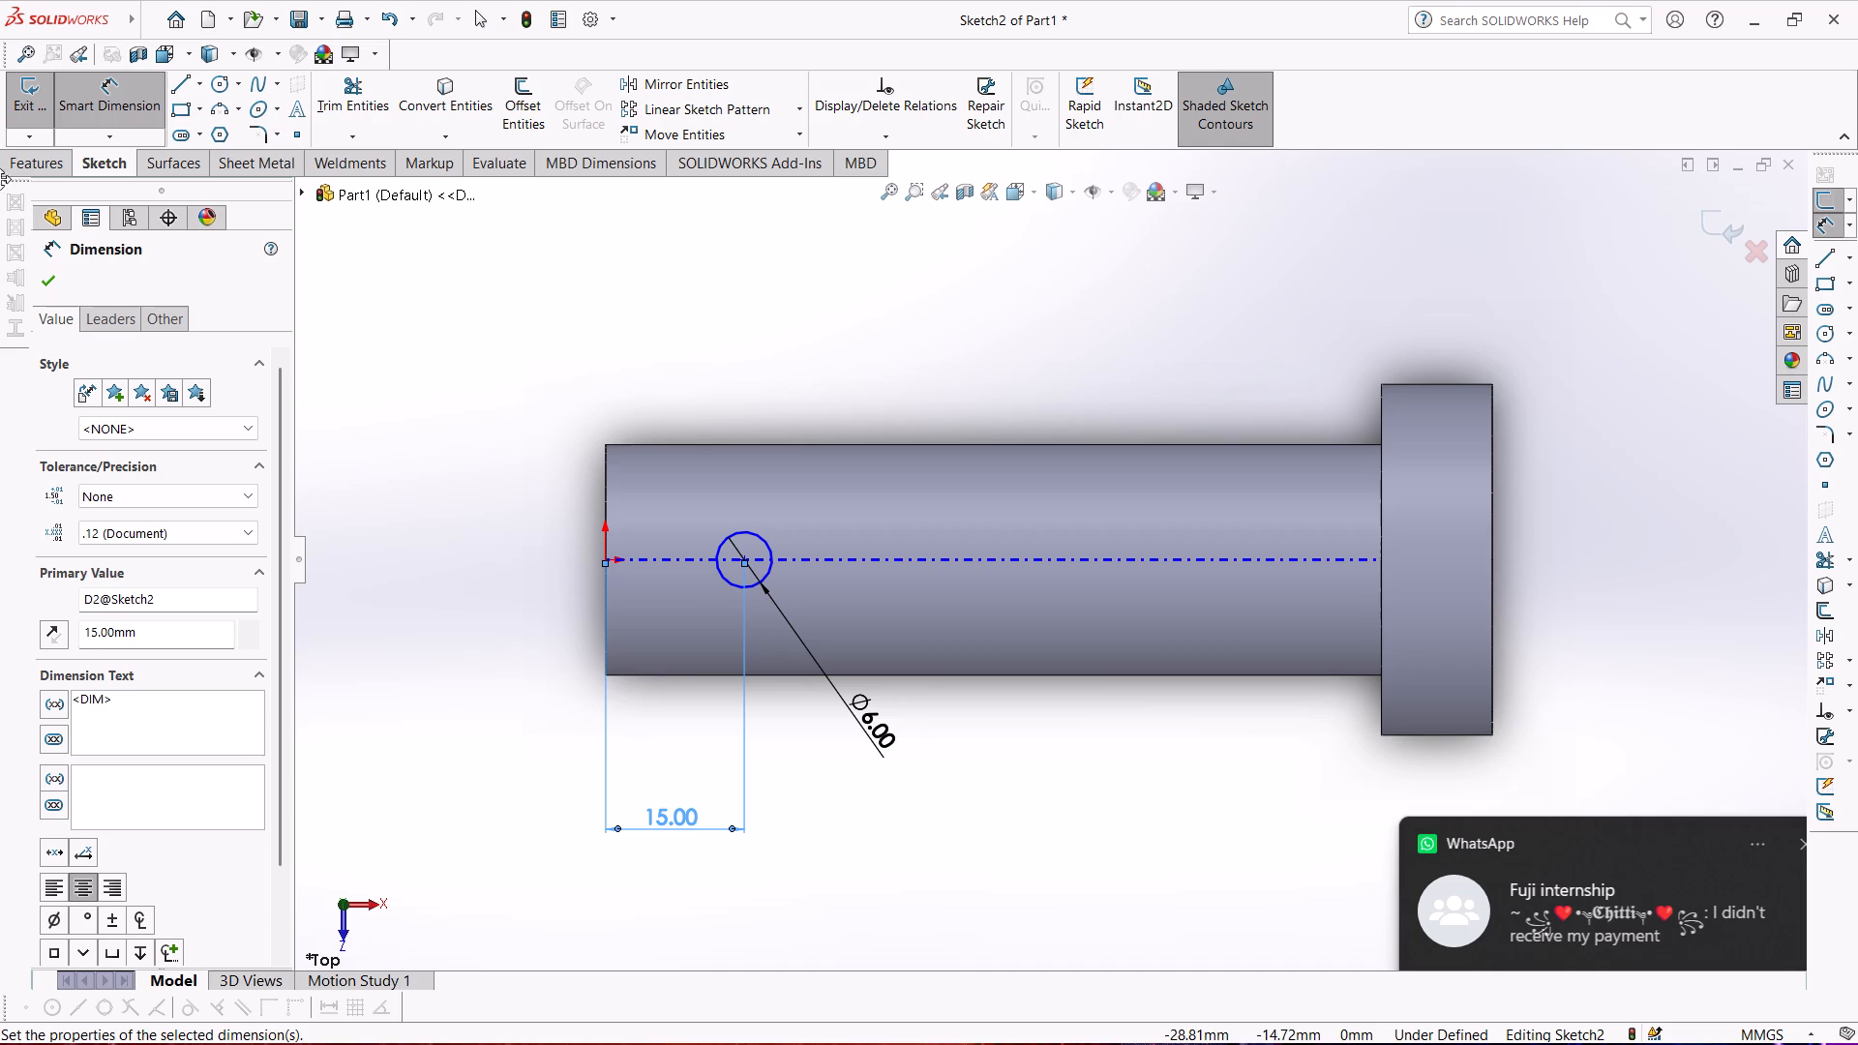
left_click(56, 273)
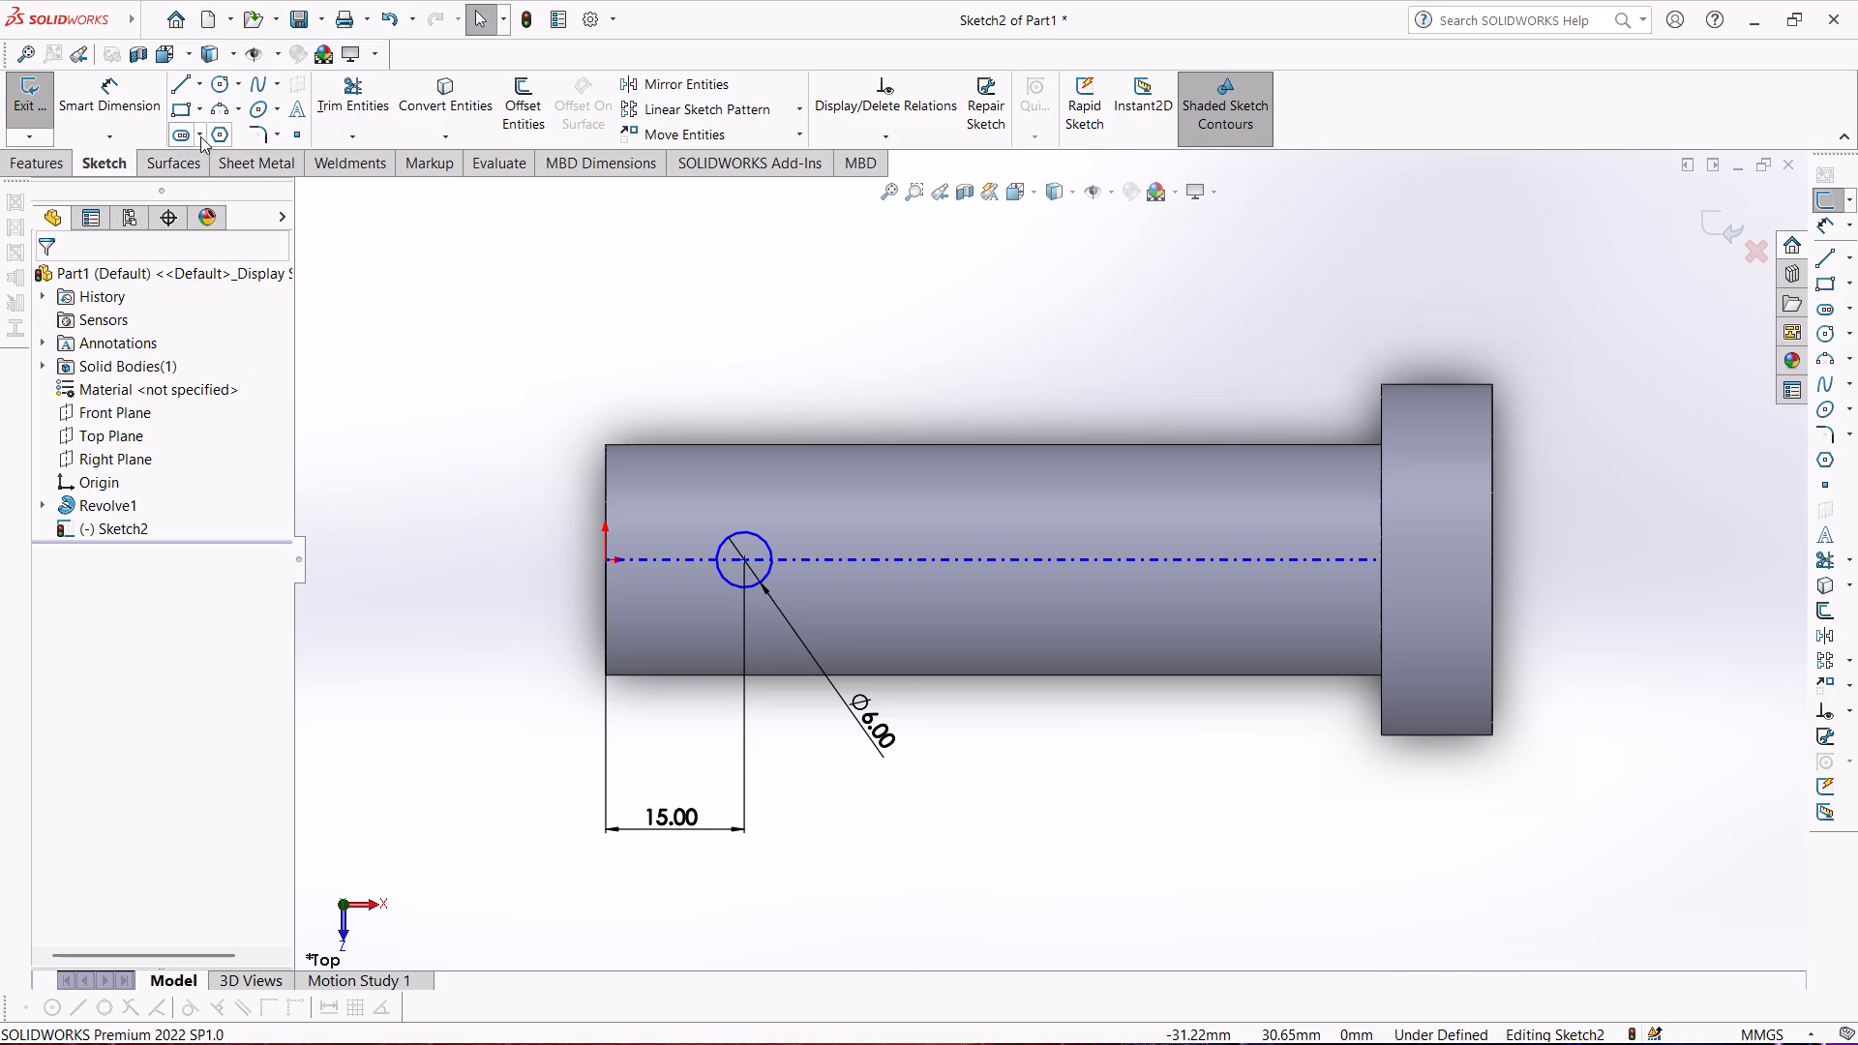
Add a Horizontal relation between the circle's centre and the origin, and exit the sketch.
left_click(739, 552)
left_click(389, 443)
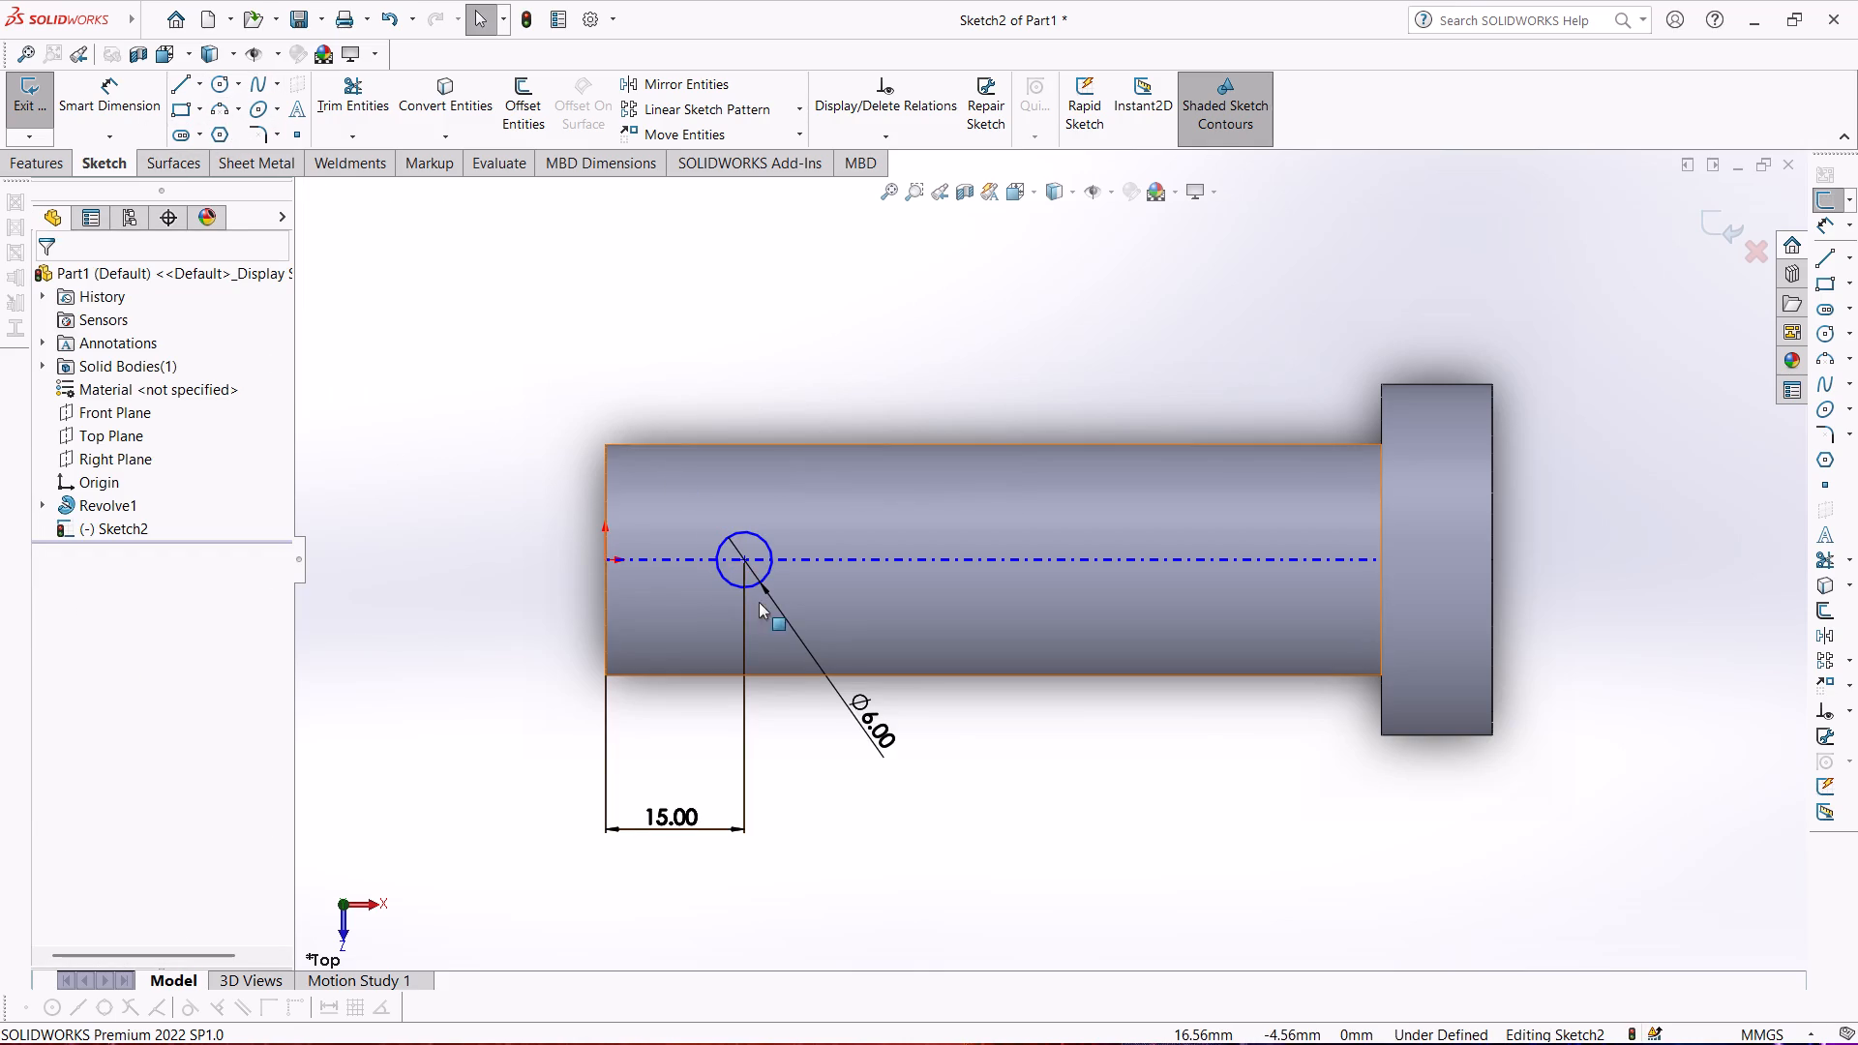
left_click(745, 557, "ctrl")
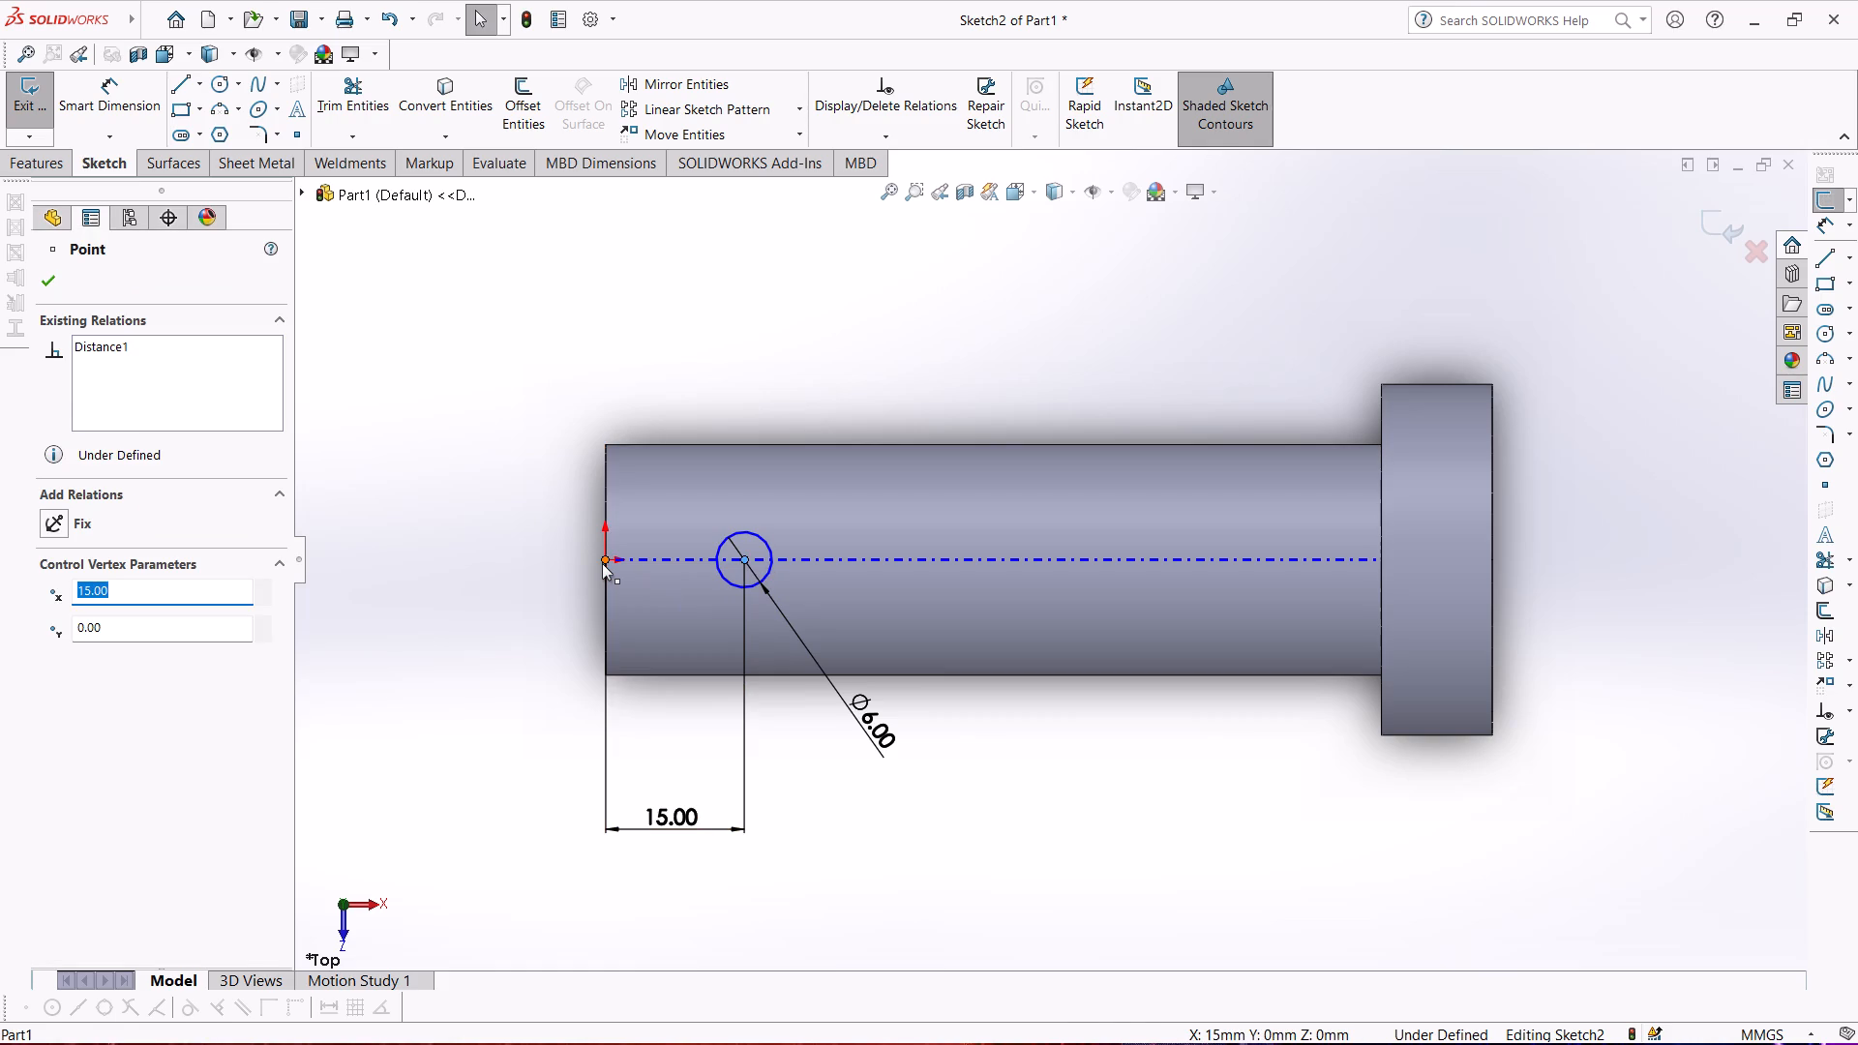
left_click(602, 563, "ctrl")
left_click(70, 615)
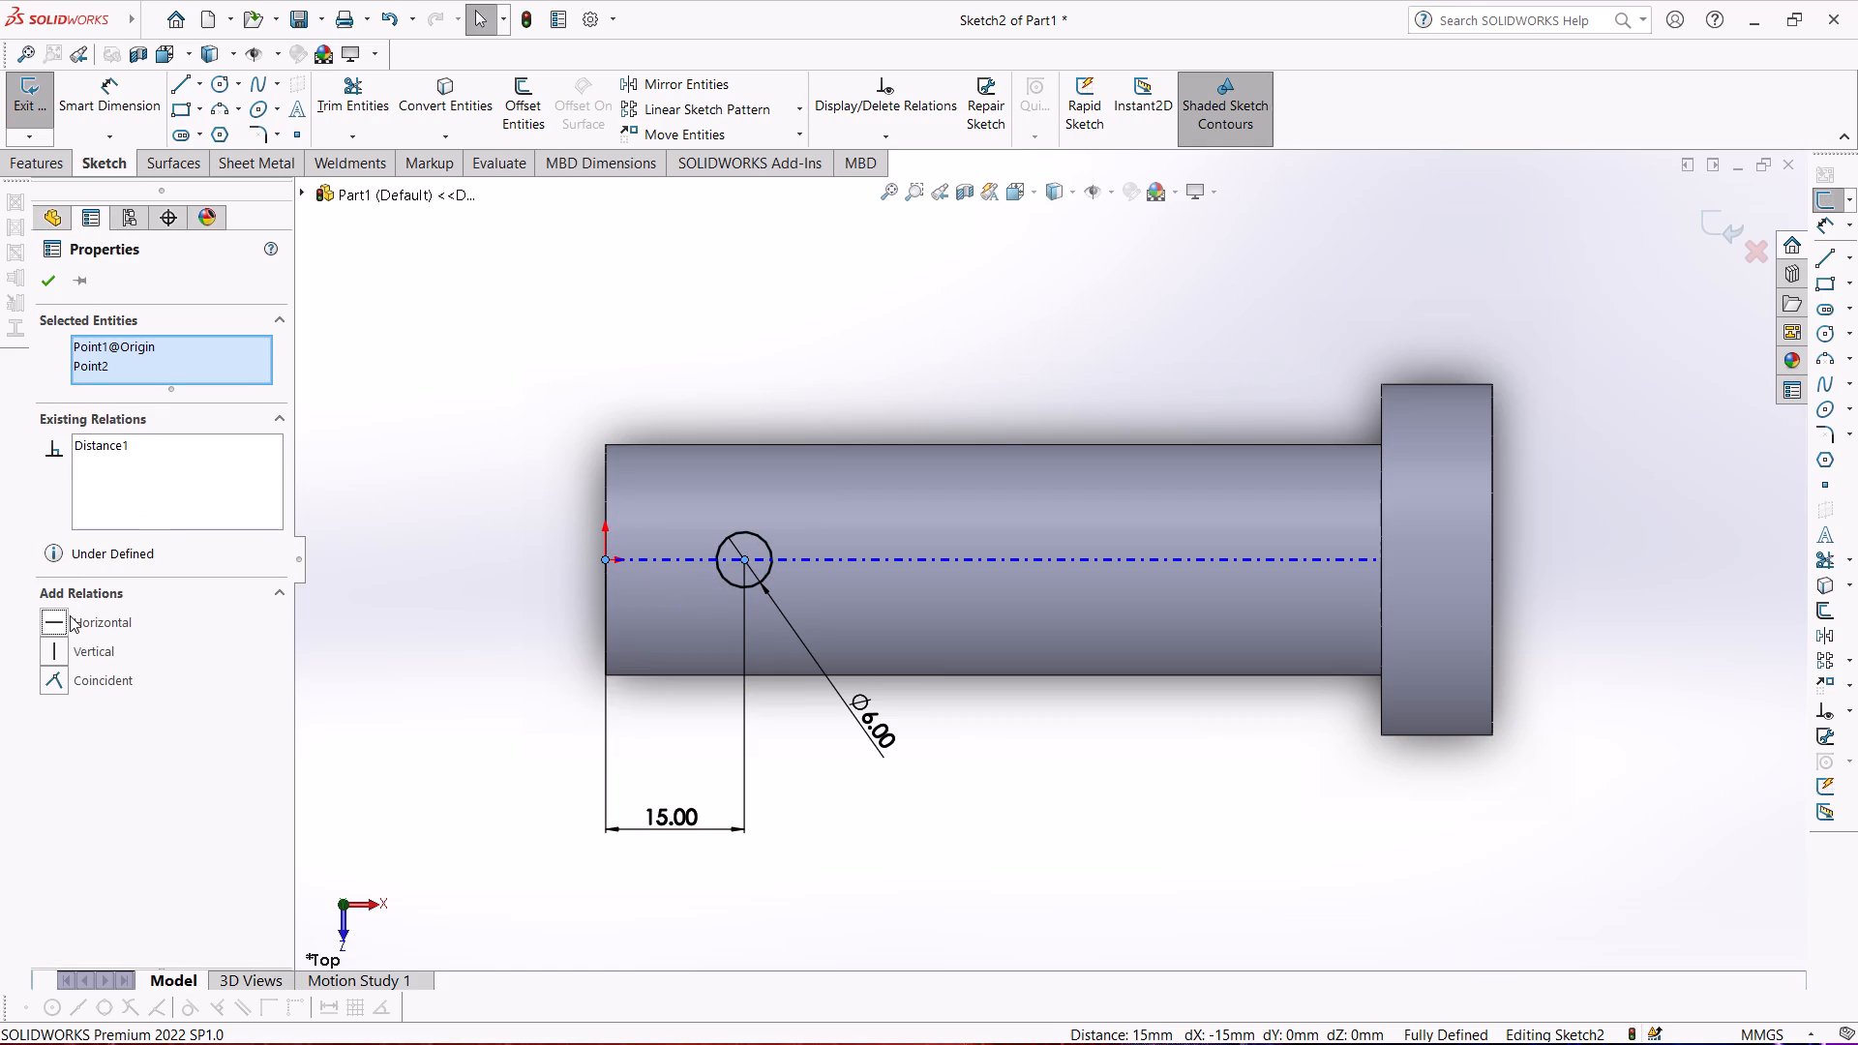
left_click(46, 286)
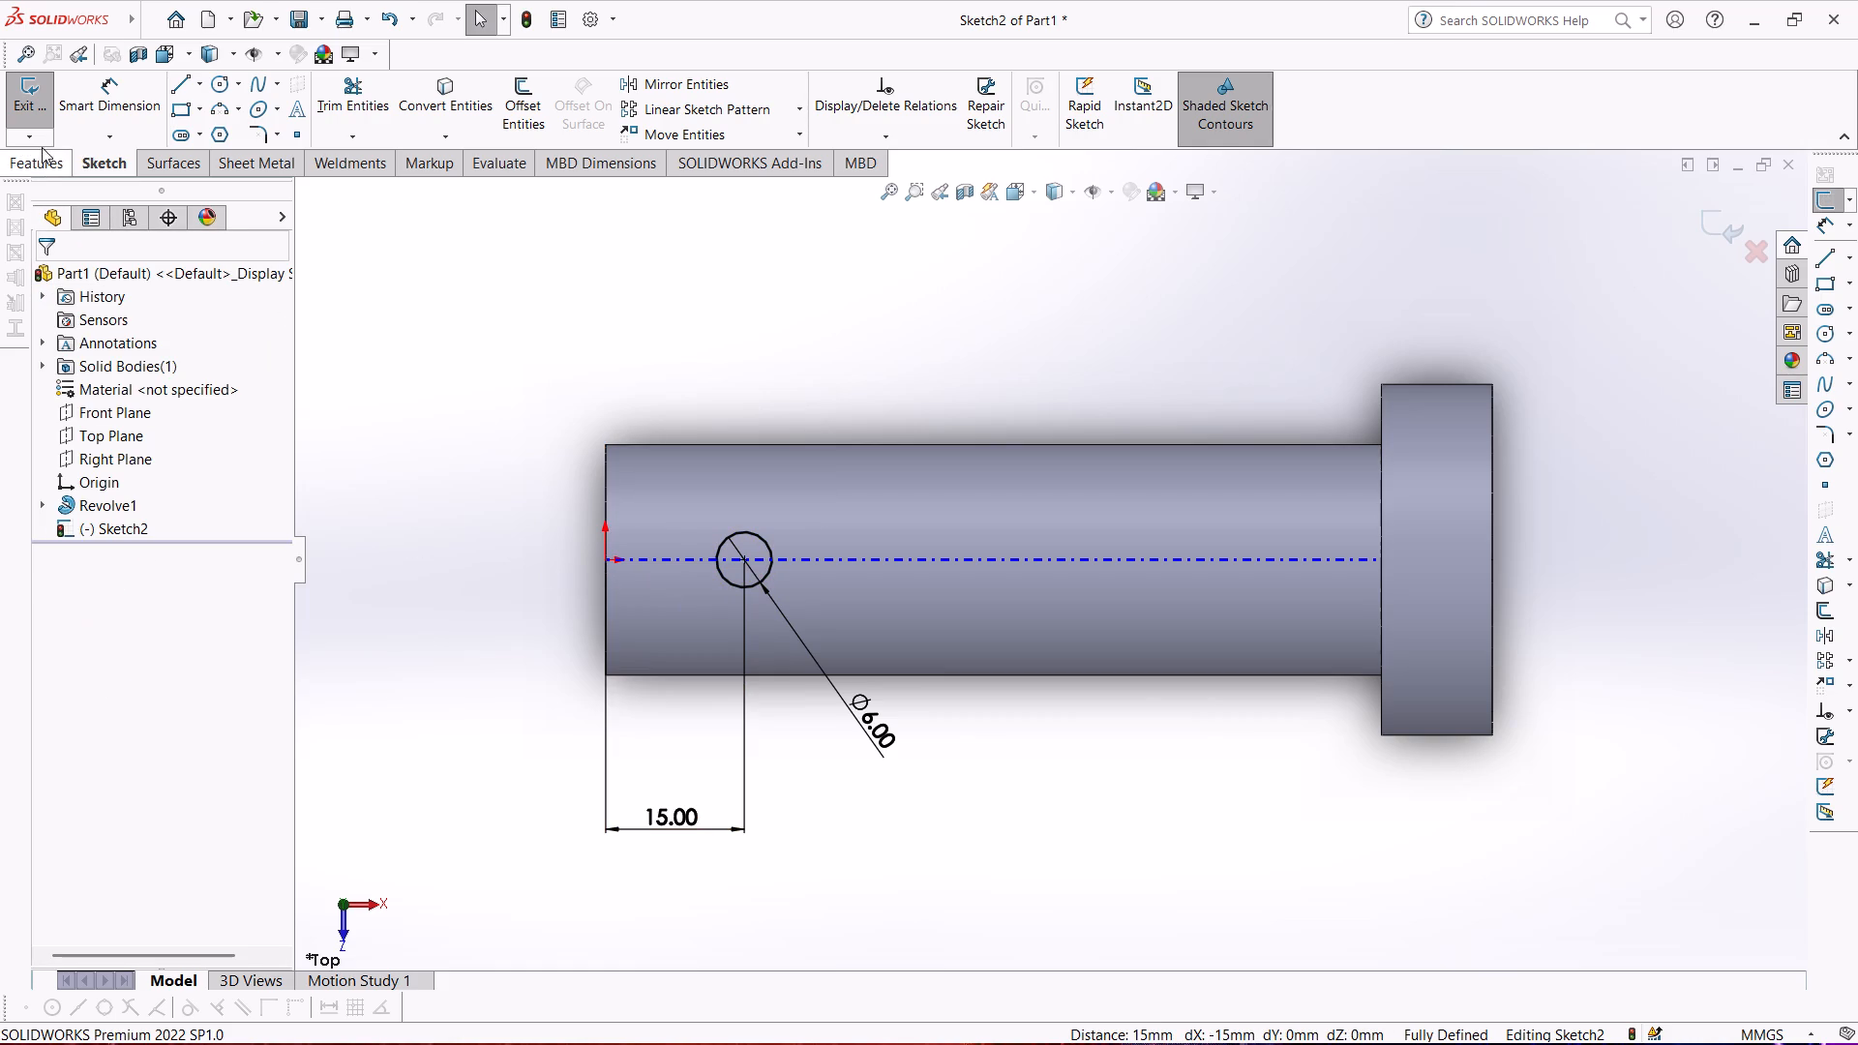
left_click(32, 109)
Cut-extrude the circle with the Through All - Both end condition to make a cross hole through the pin's shank.
left_click(41, 162)
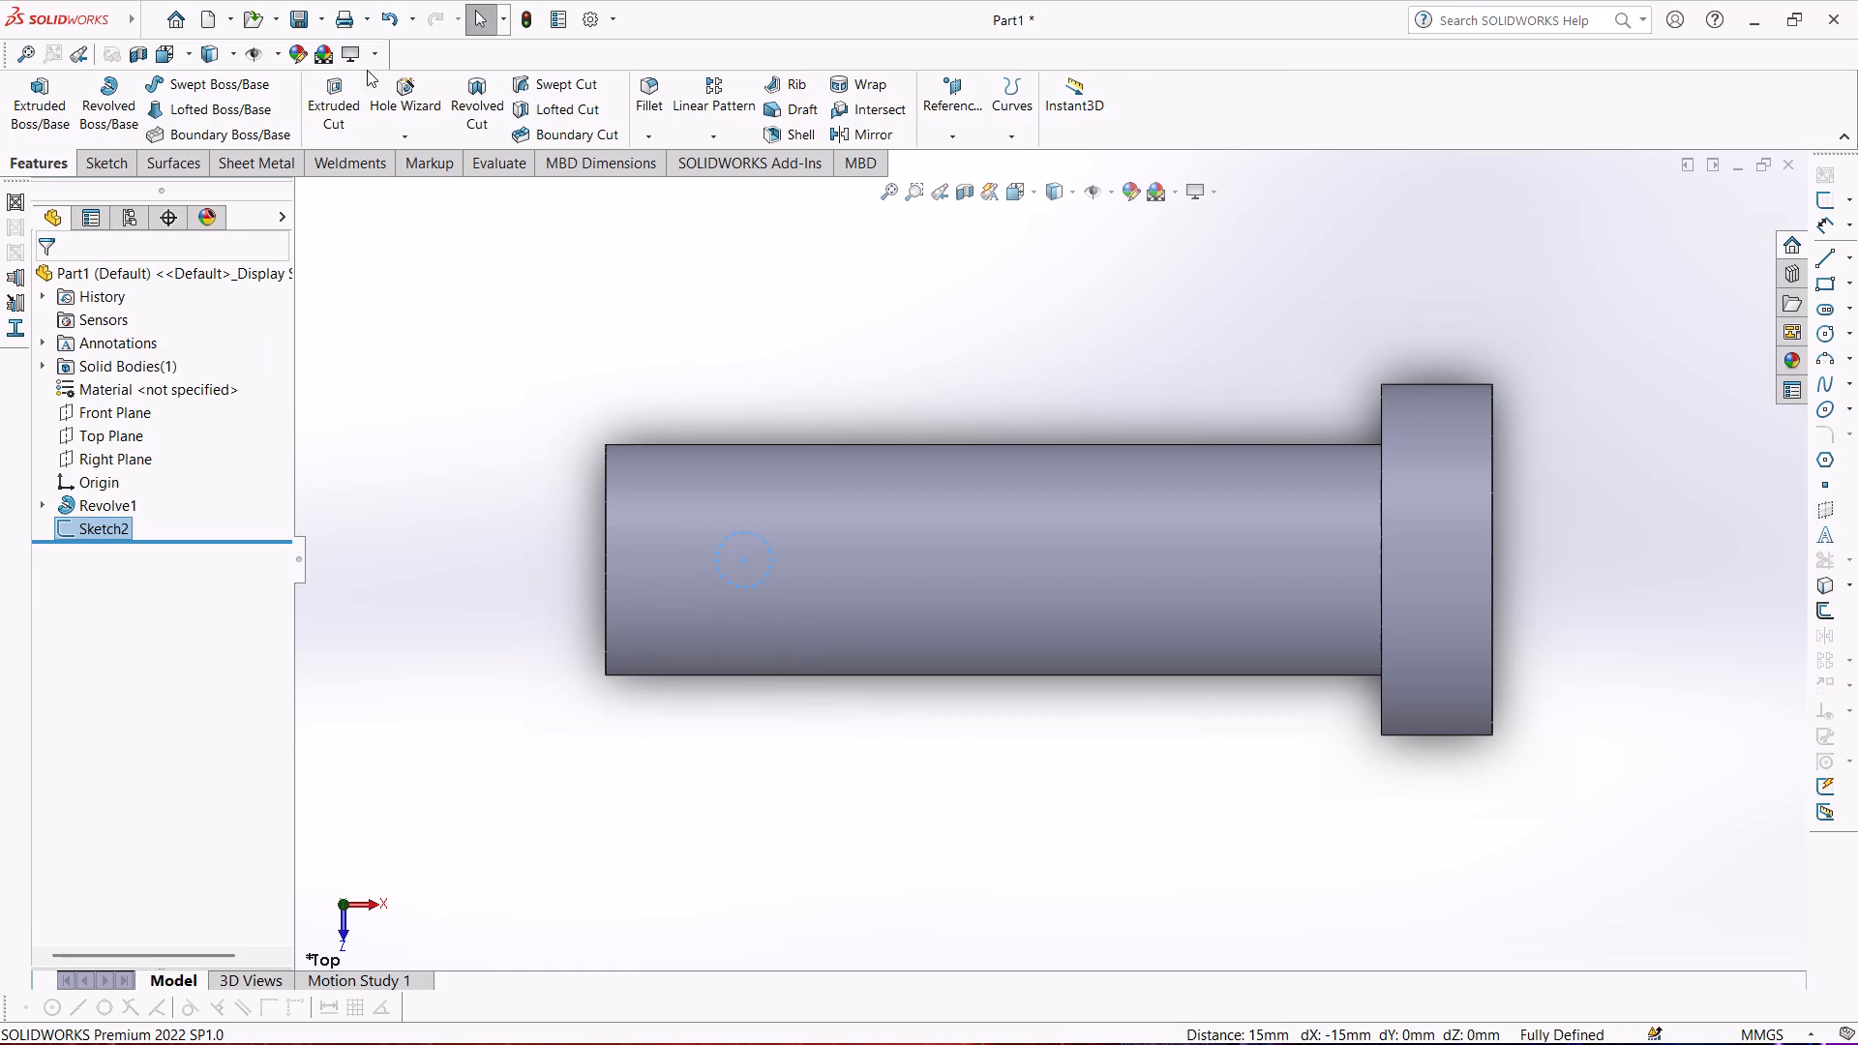
left_click(322, 85)
left_click(152, 409)
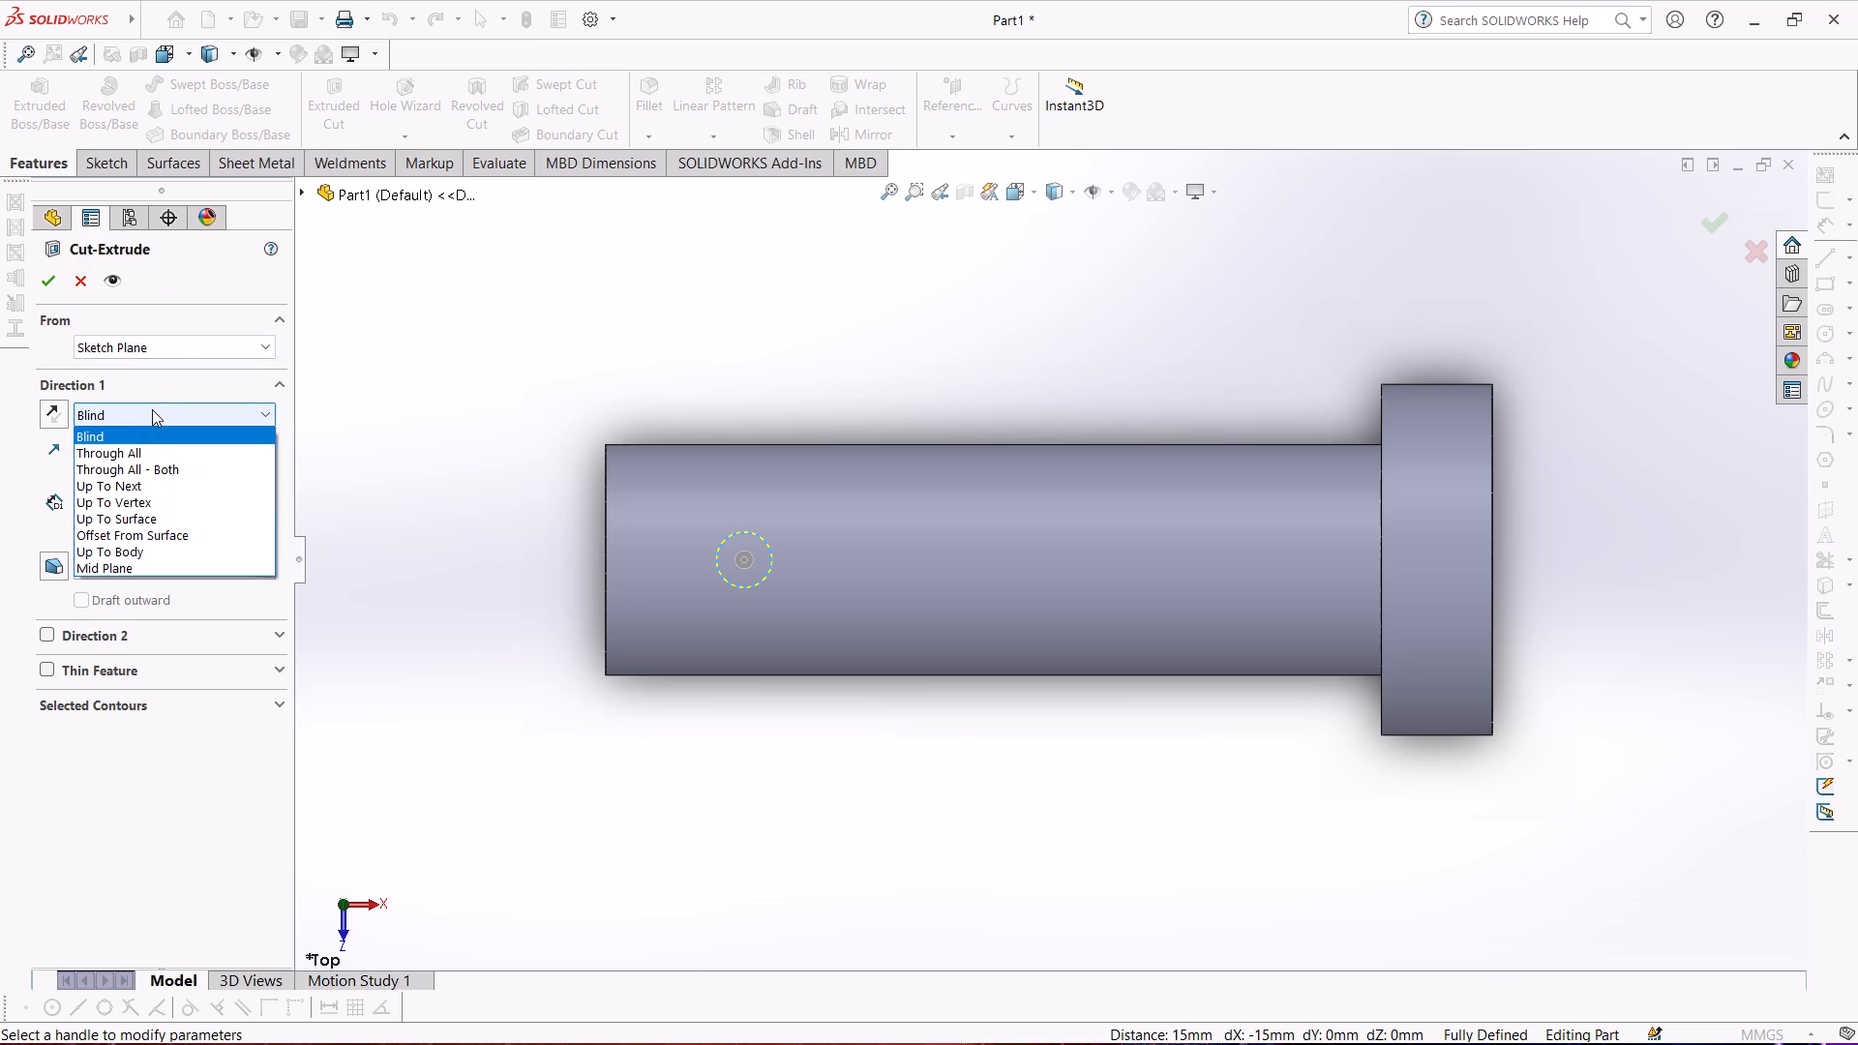
left_click(143, 473)
middle_click_drag(347, 561, 399, 609)
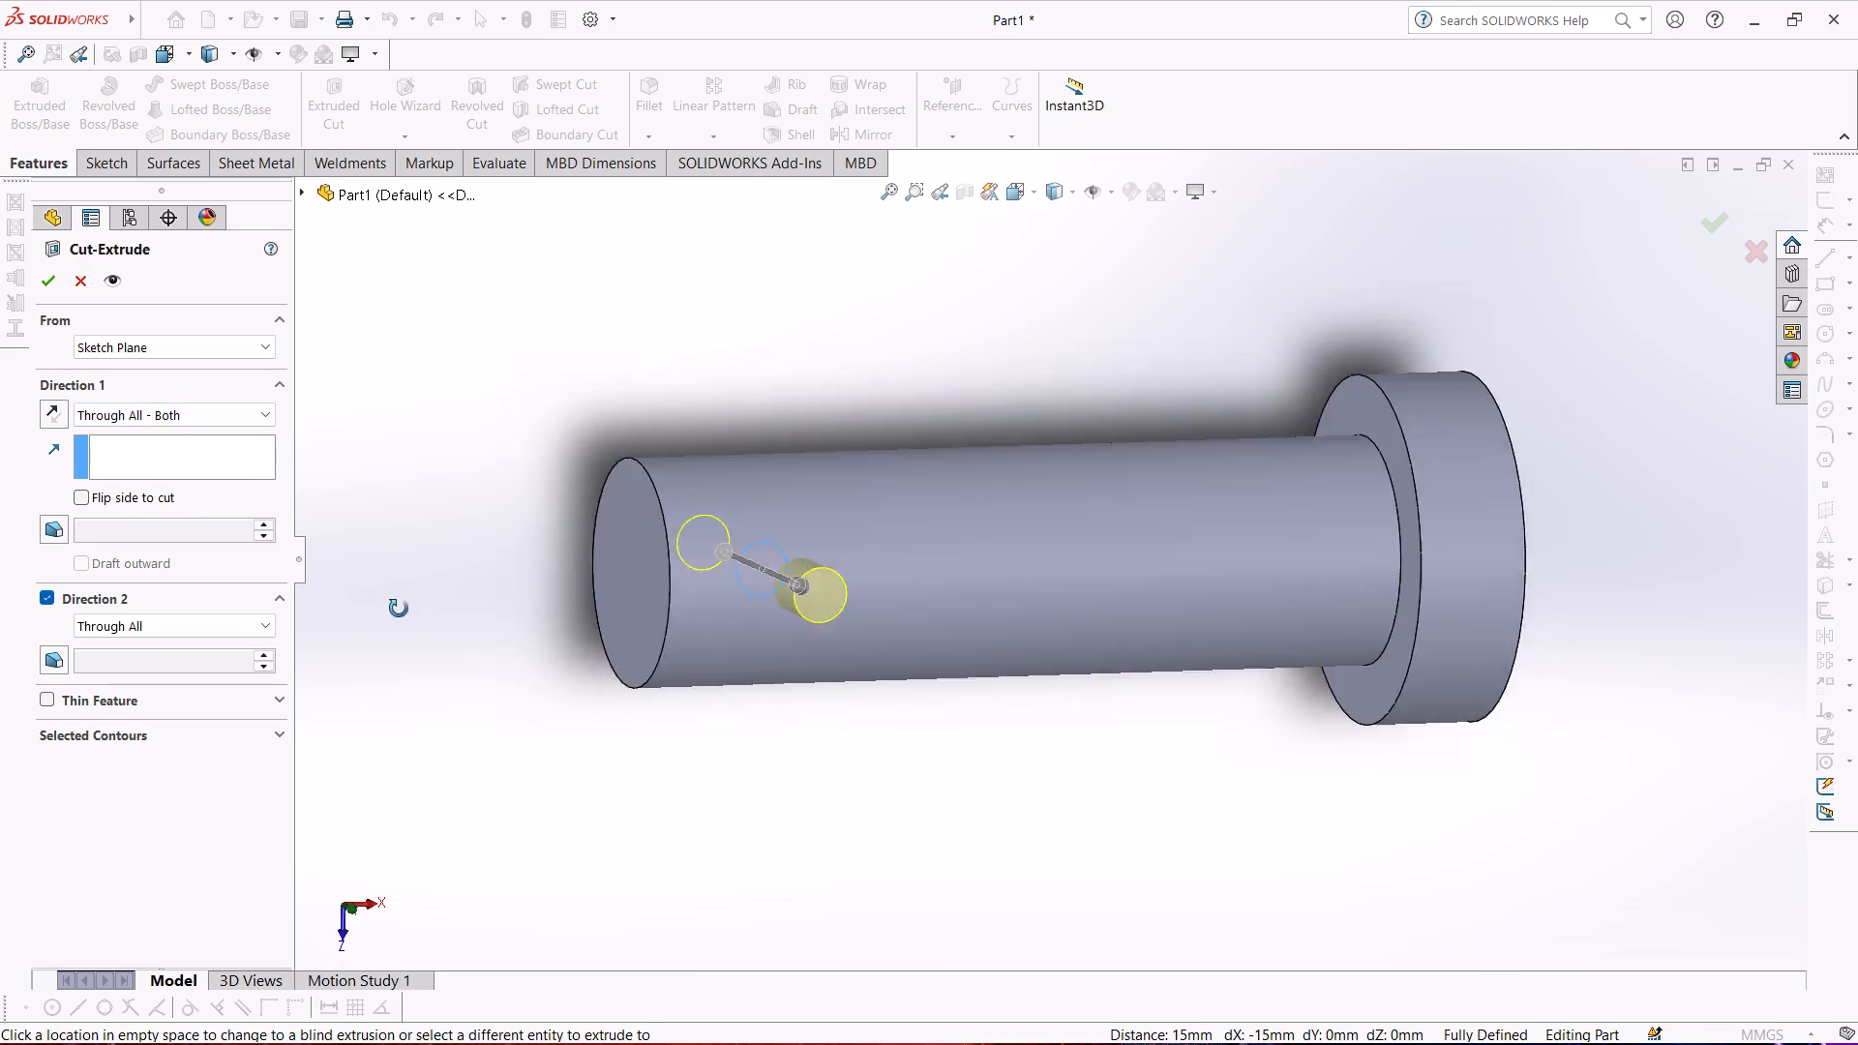
middle_click_drag(399, 609, 471, 657)
left_click(52, 280)
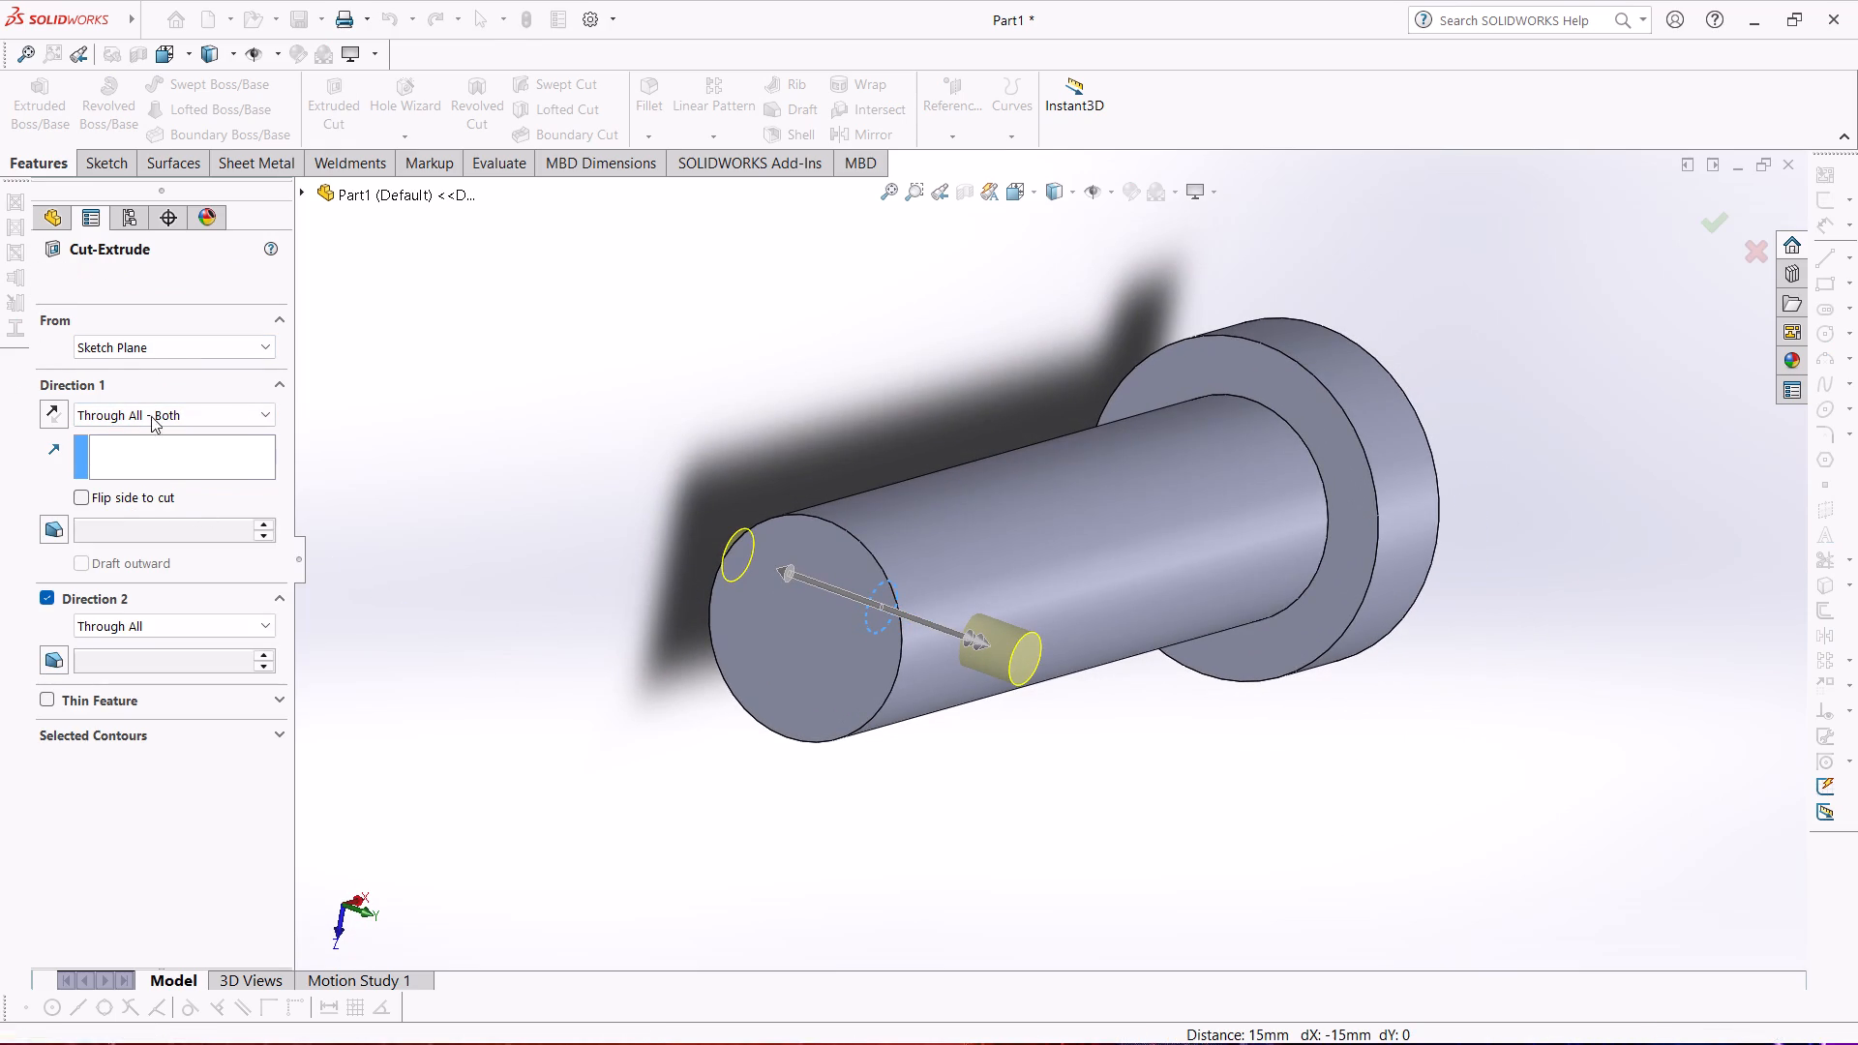
middle_click_drag(427, 601, 279, 585)
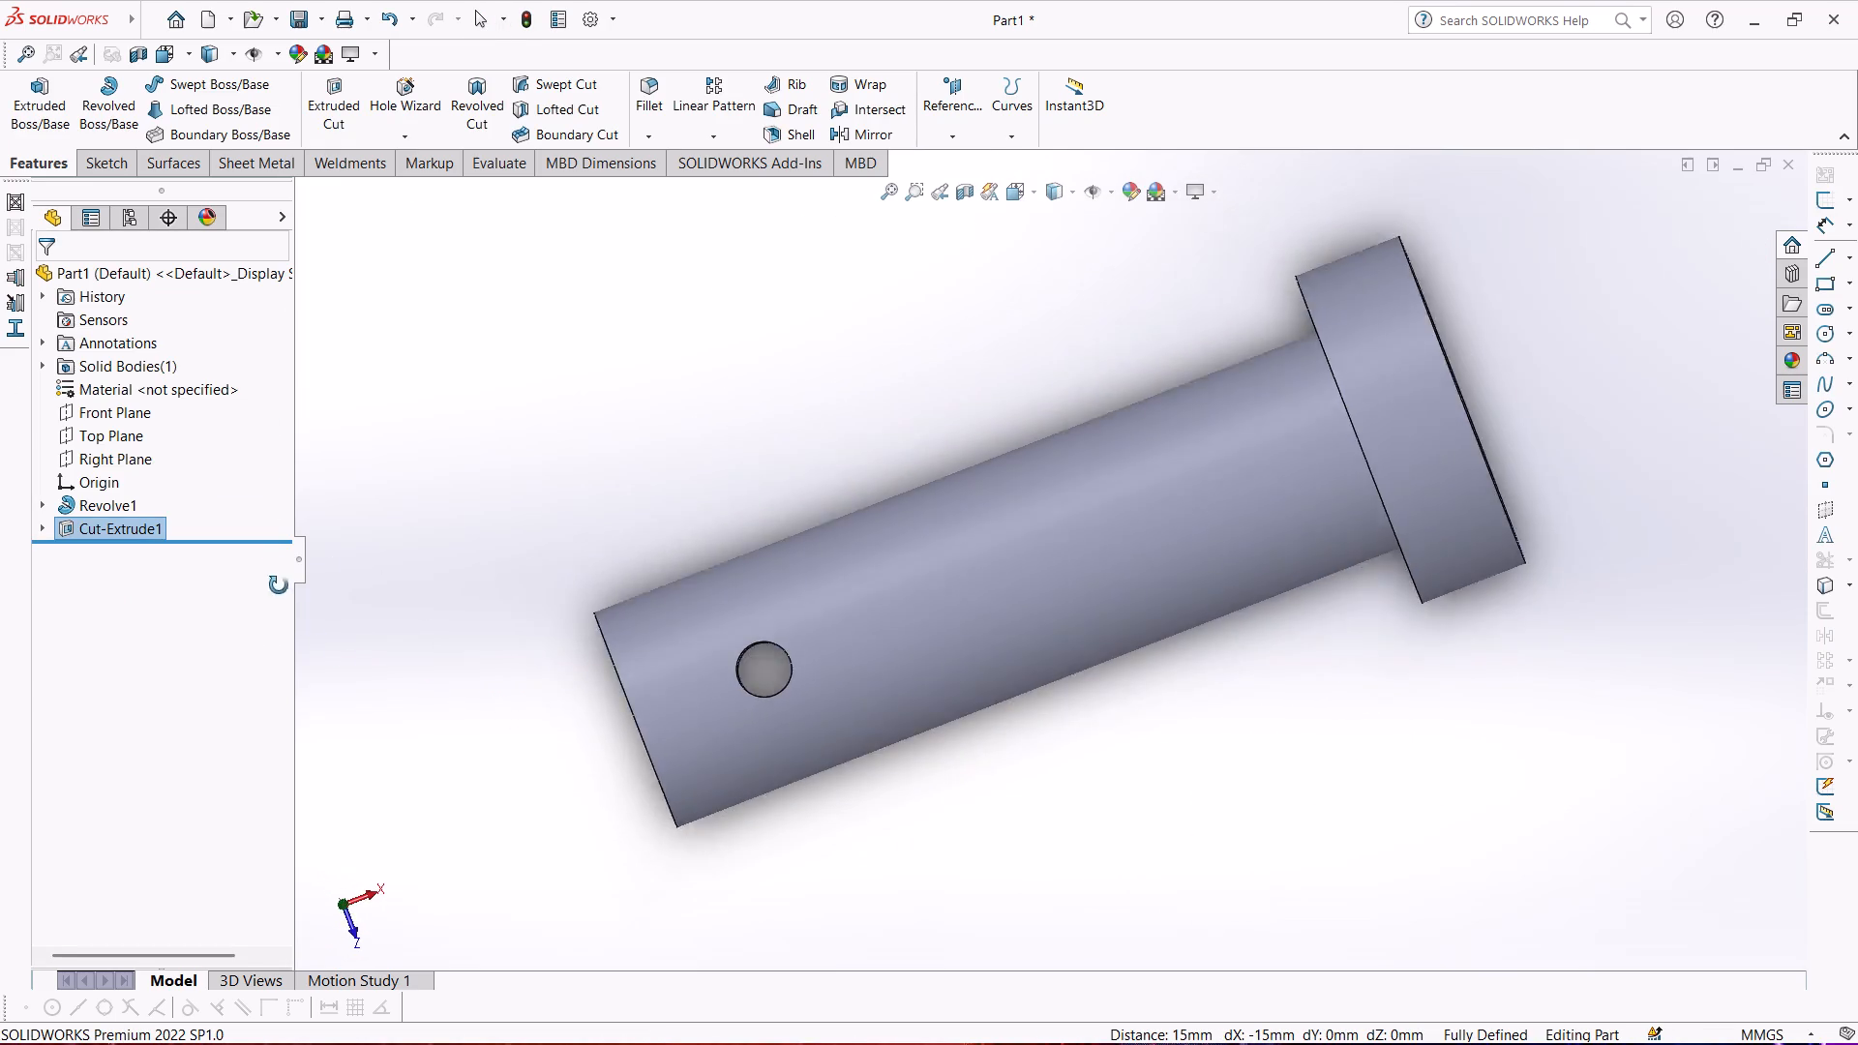
middle_click_drag(279, 585, 269, 568)
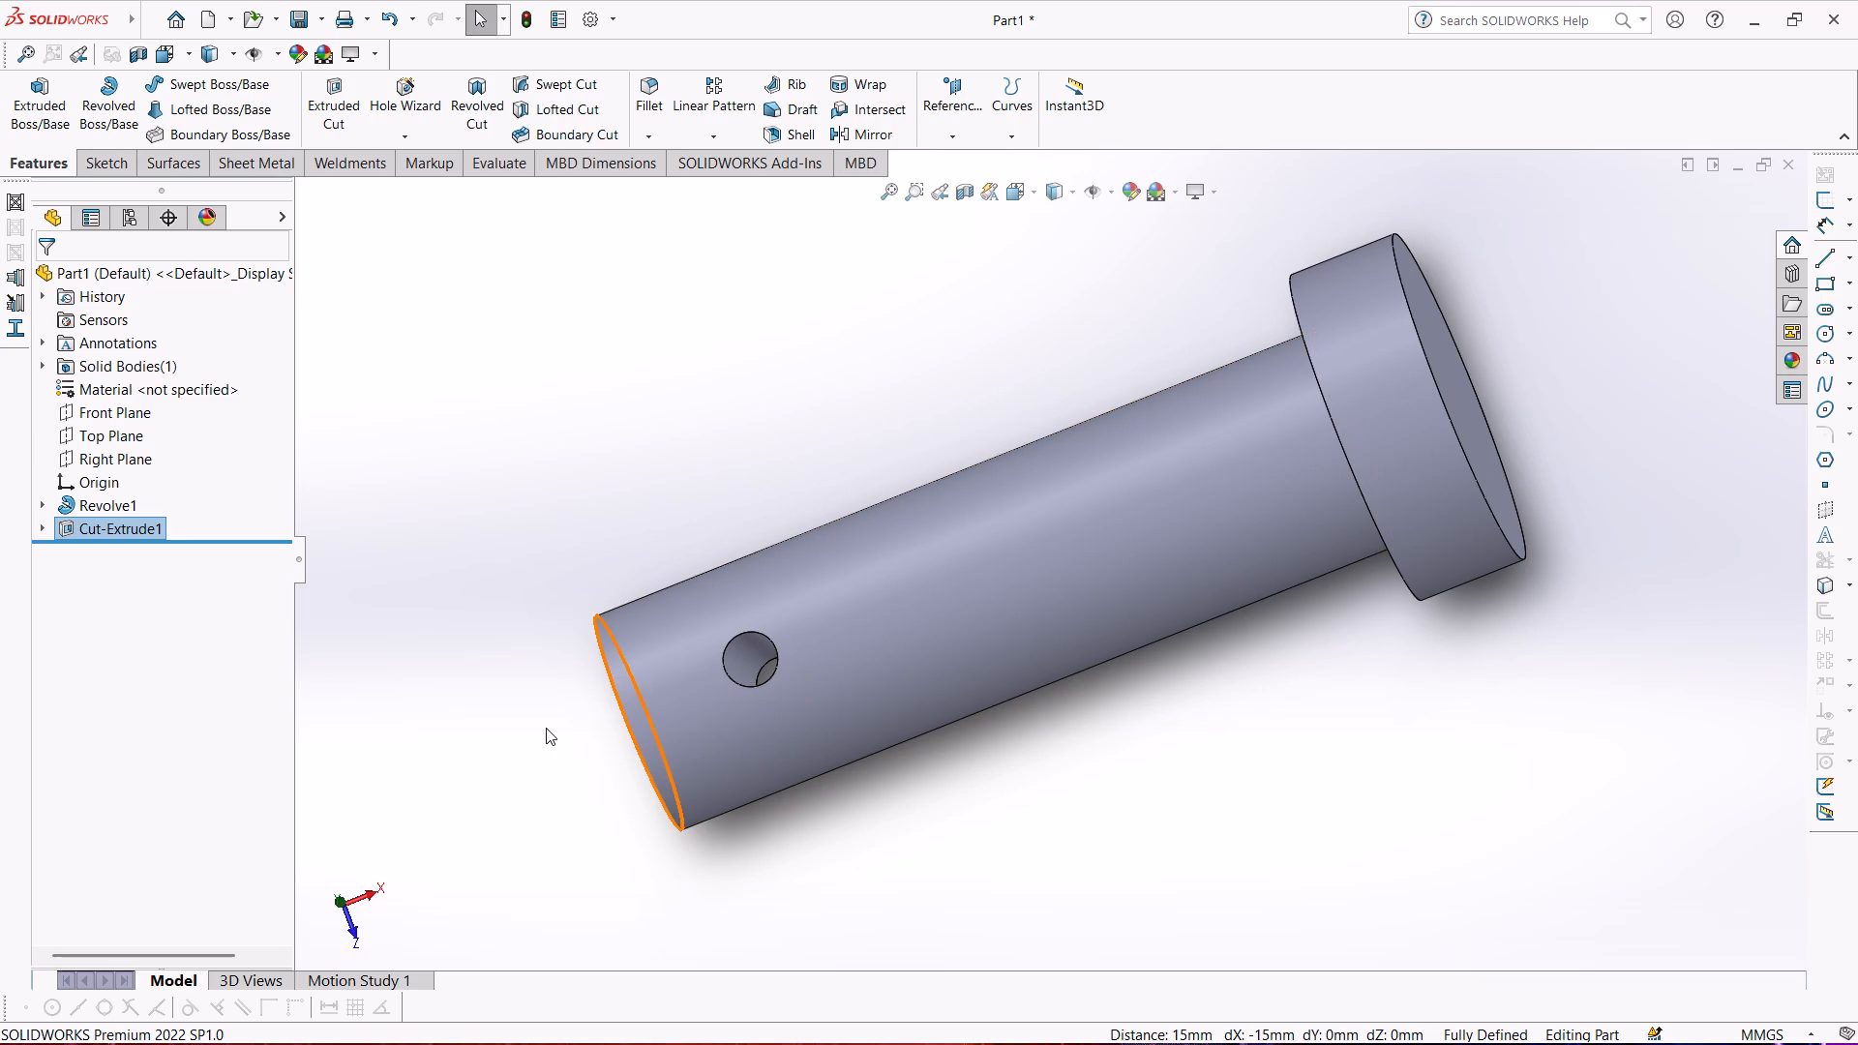
Start saving the part and create a new folder named knuckle_joint inside the internship folder.
key("ctrl+s")
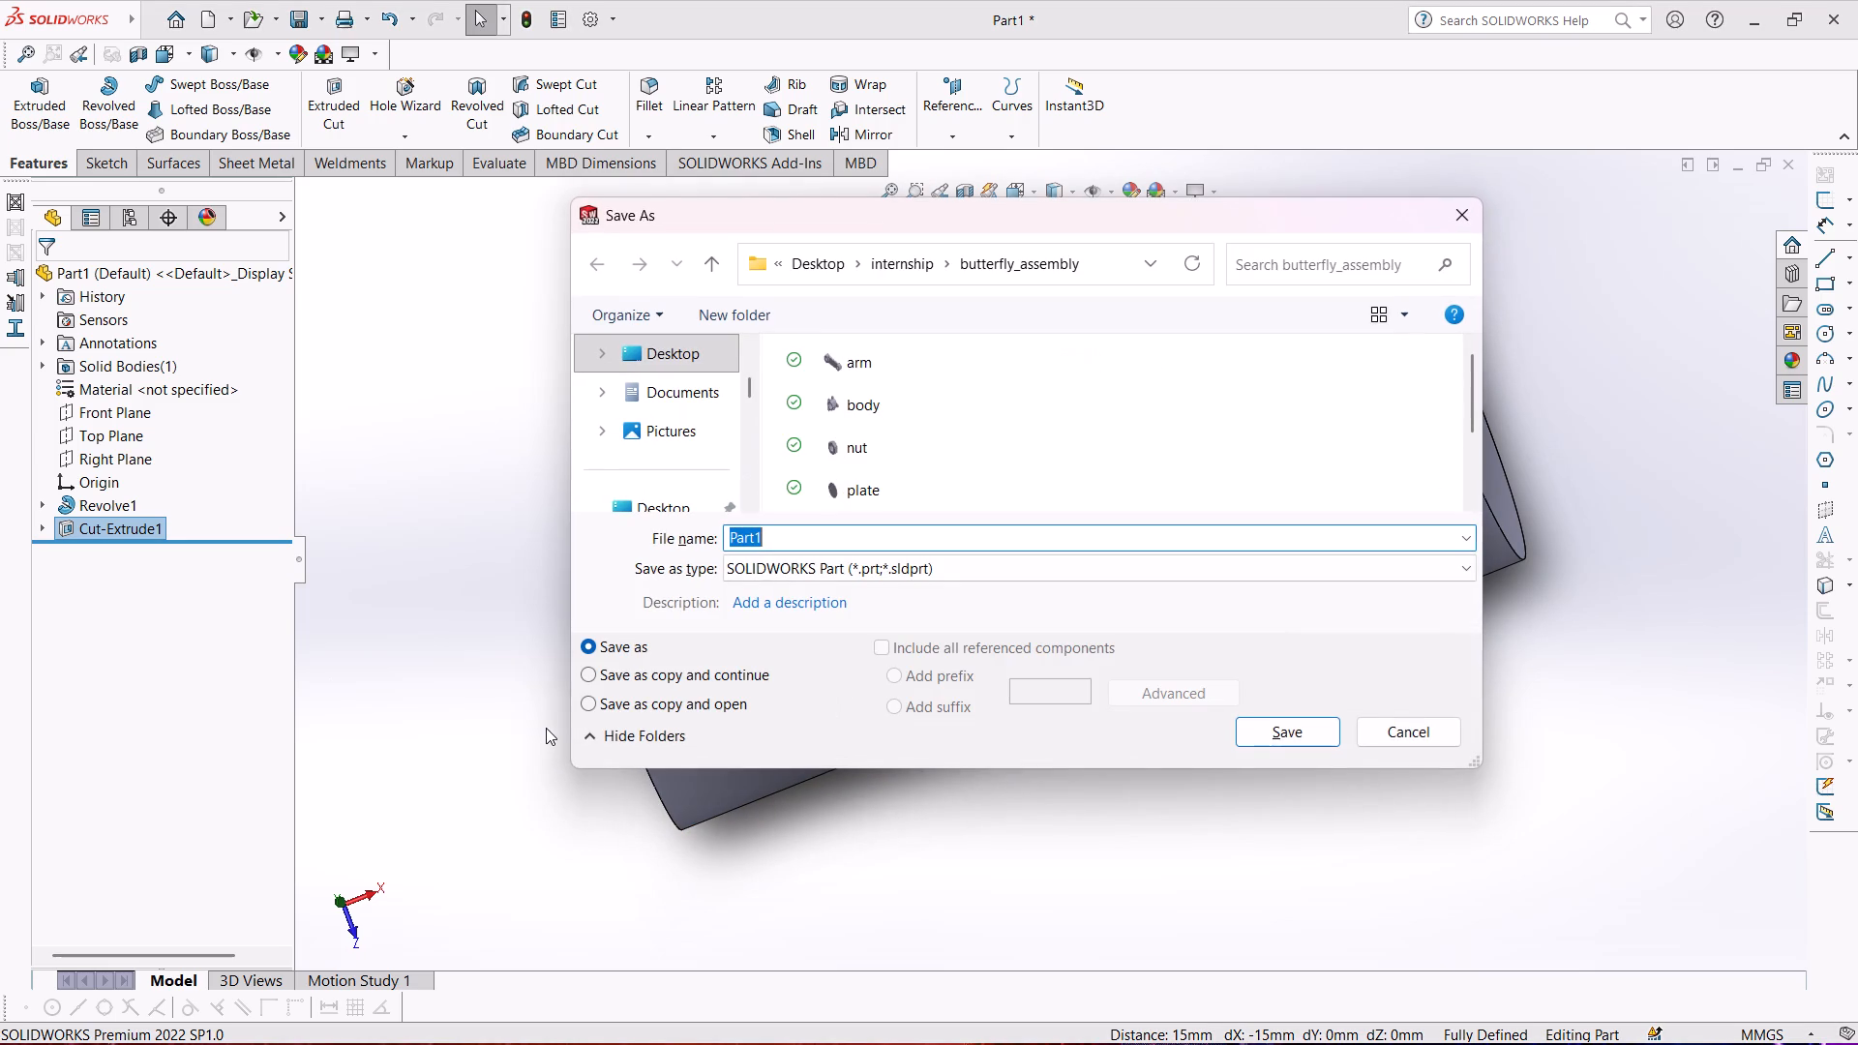
left_click(907, 254)
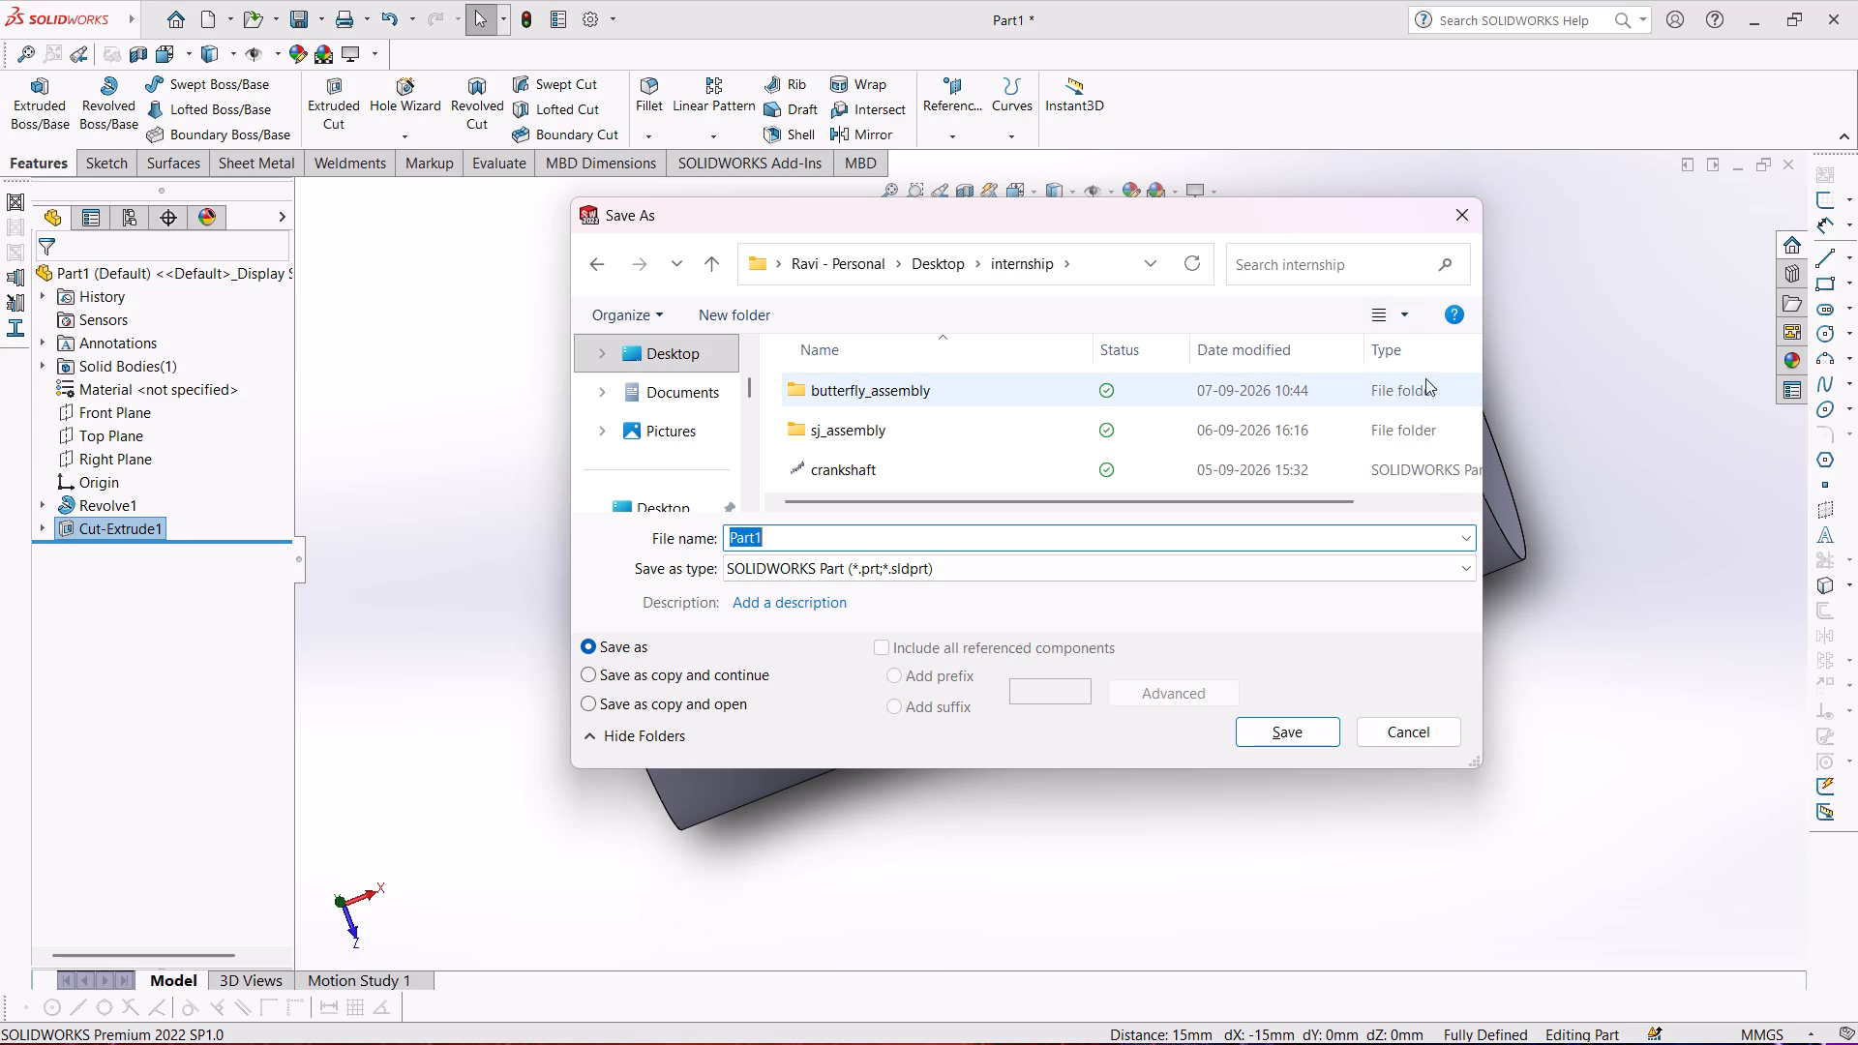
scroll(1154, 438, "down", 10)
scroll(1158, 452, "up", 12)
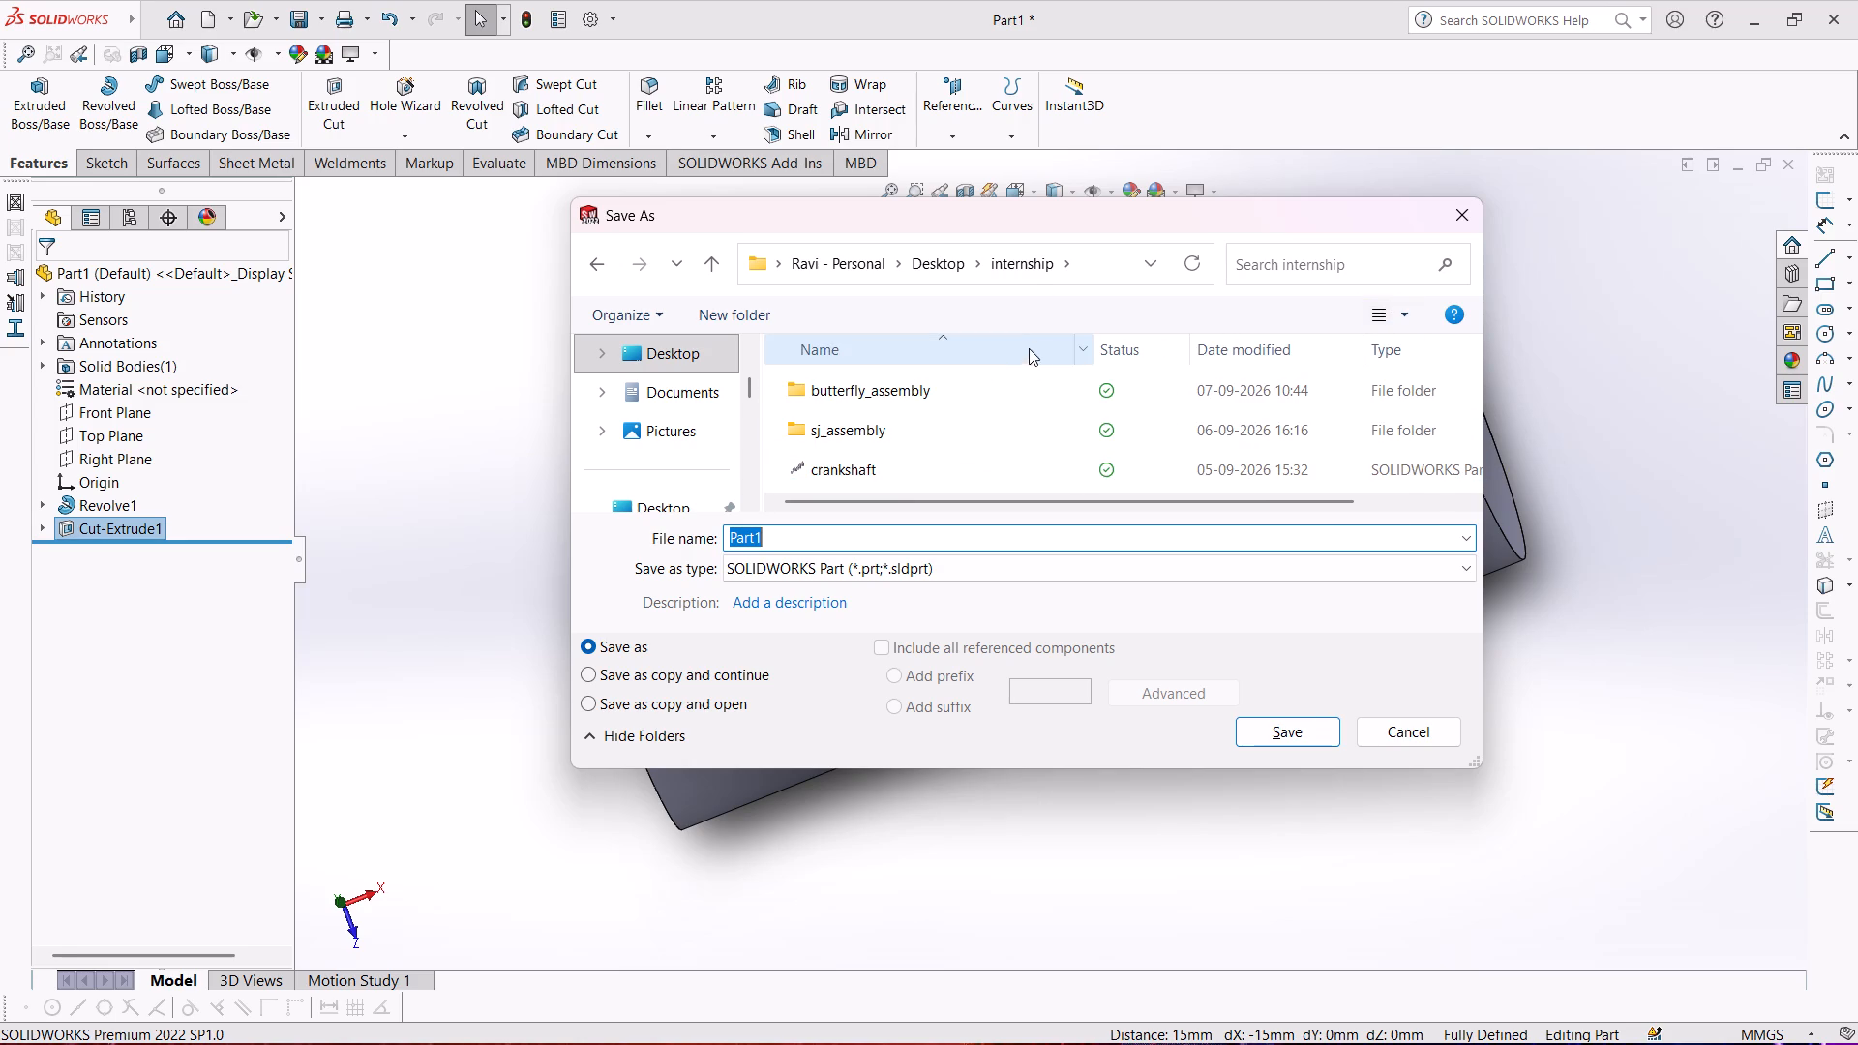
right_click(1027, 376)
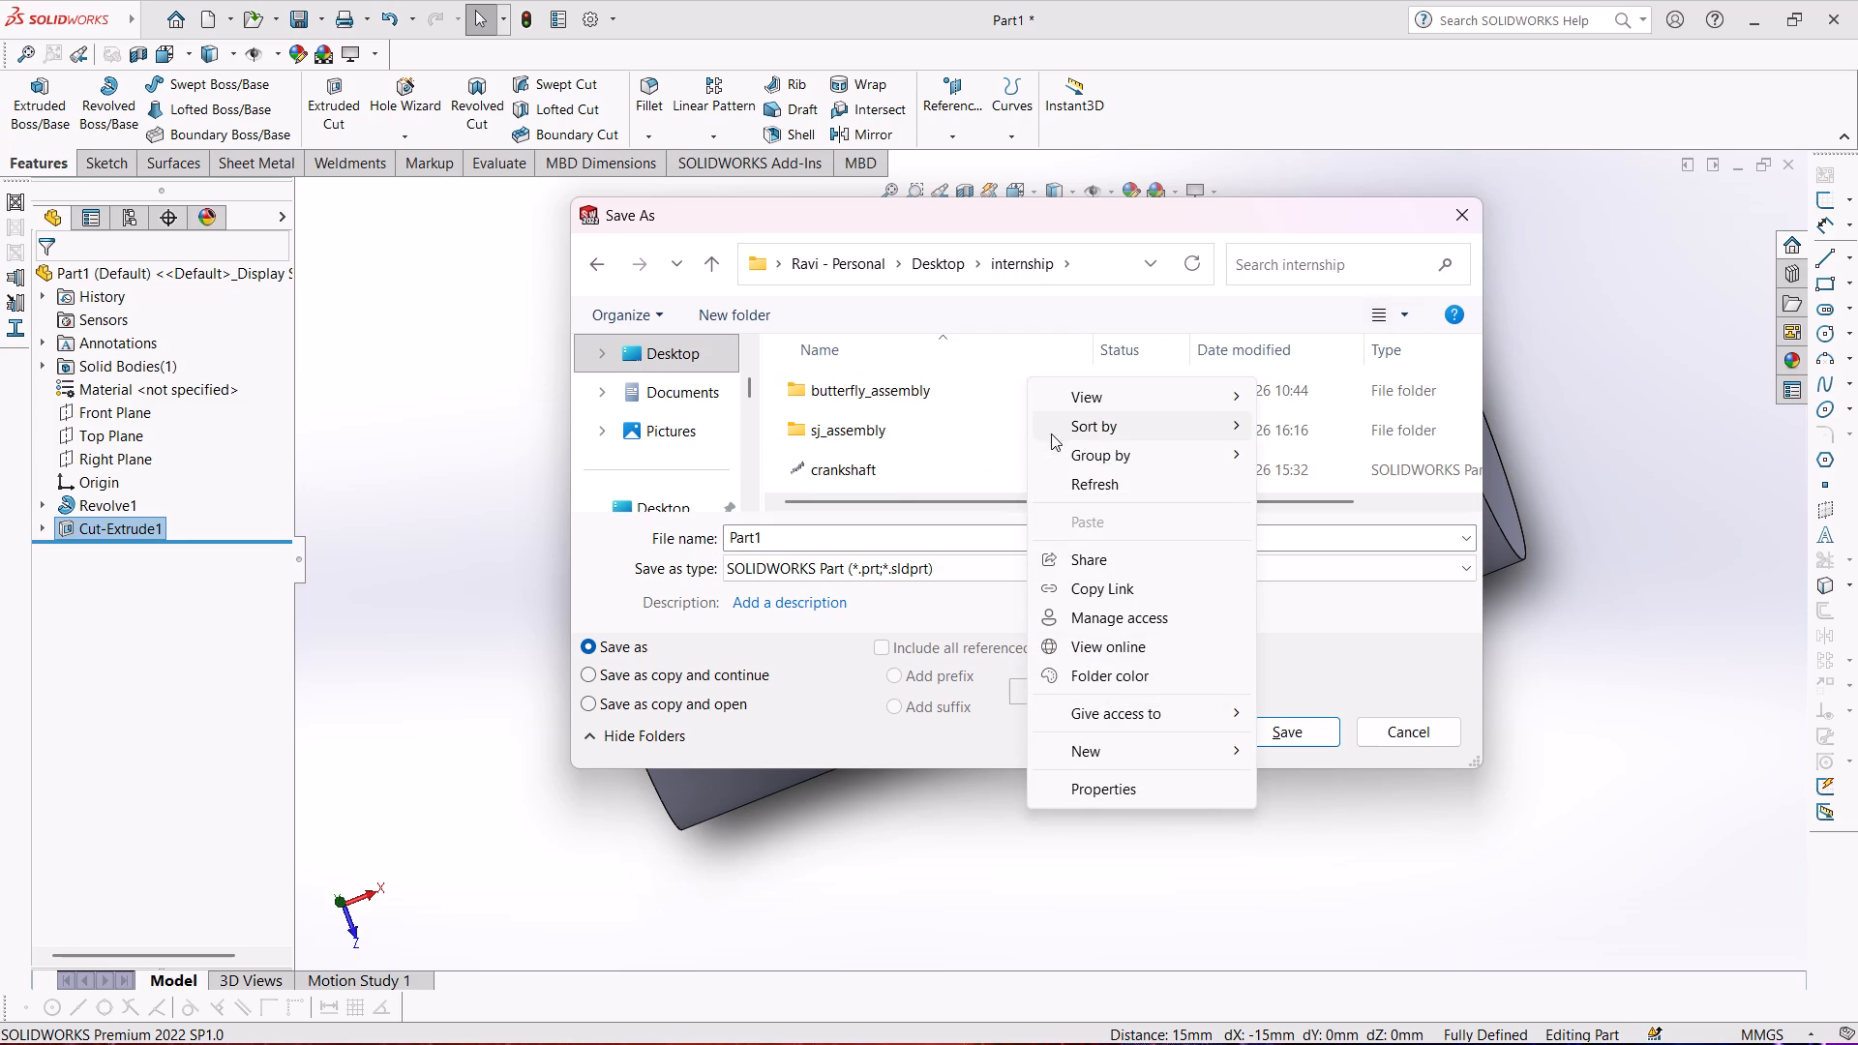
left_click(1080, 752)
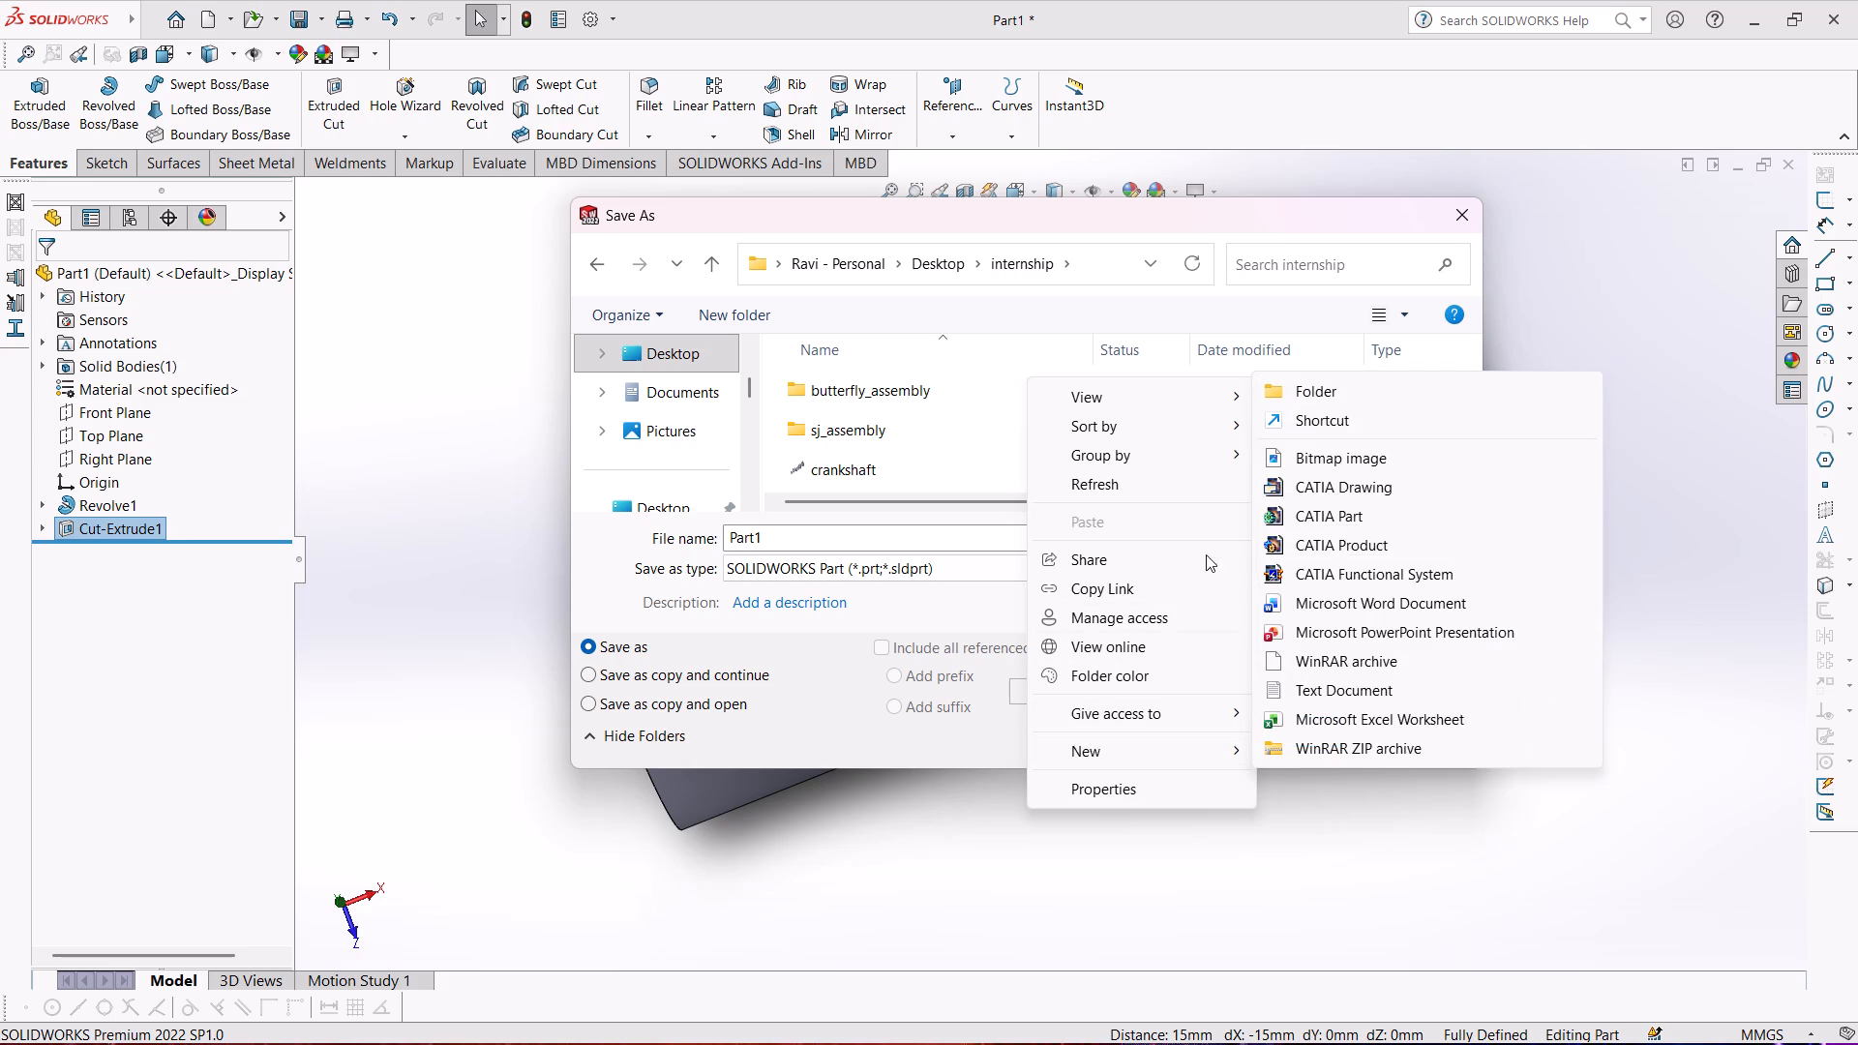
left_click(1310, 388)
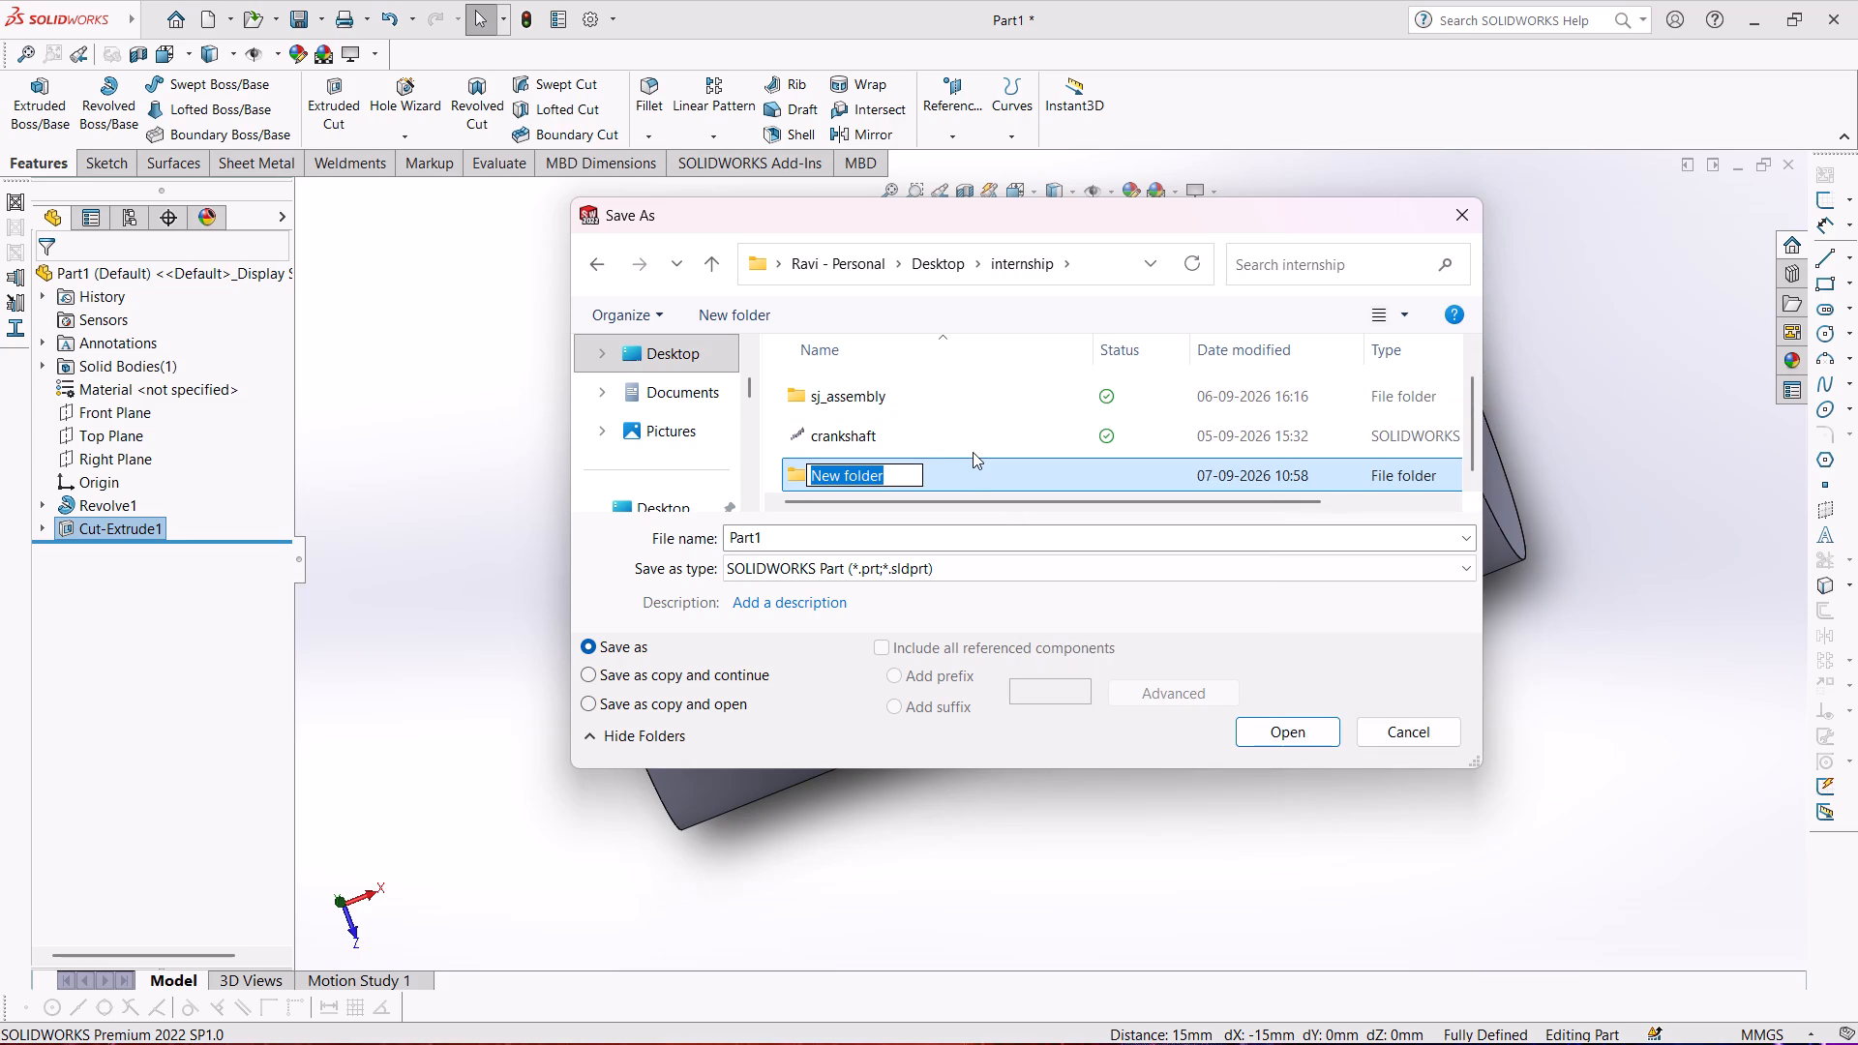
key("k")
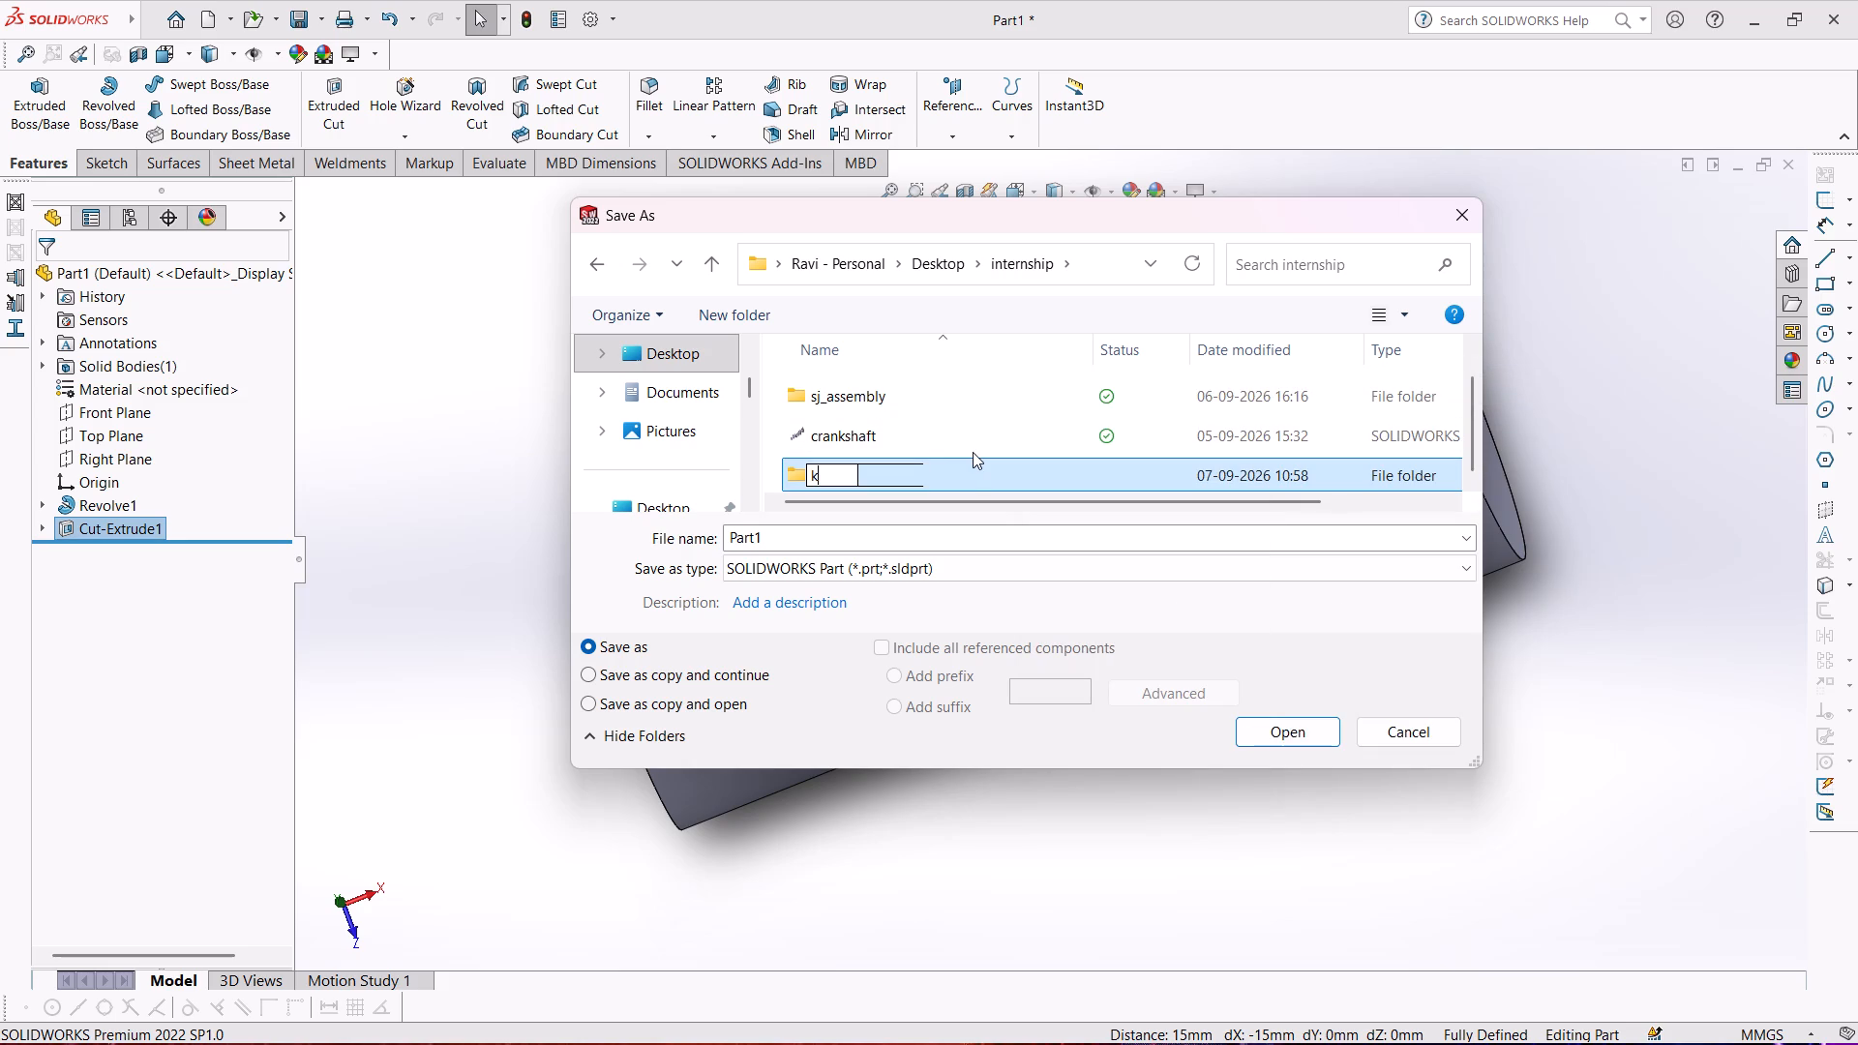
type("nu")
key("c")
type("kle")
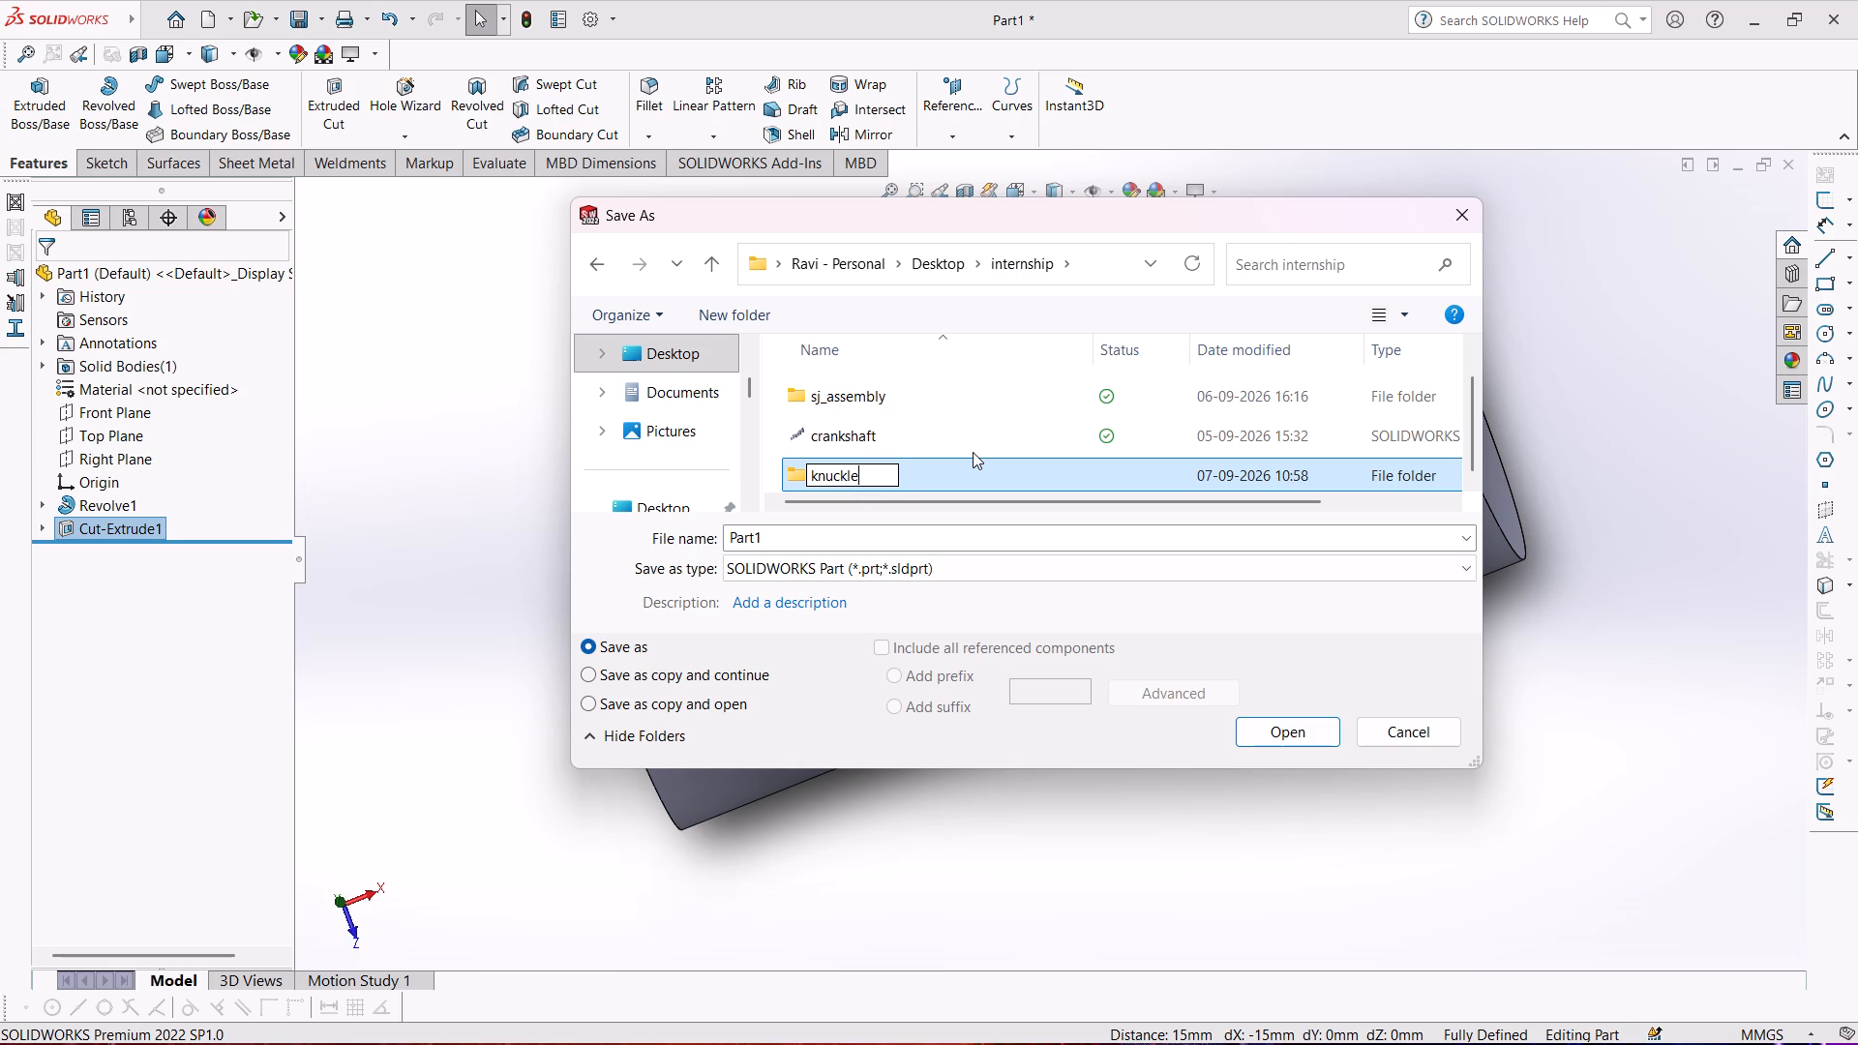
key("shift+underscore")
type("joint")
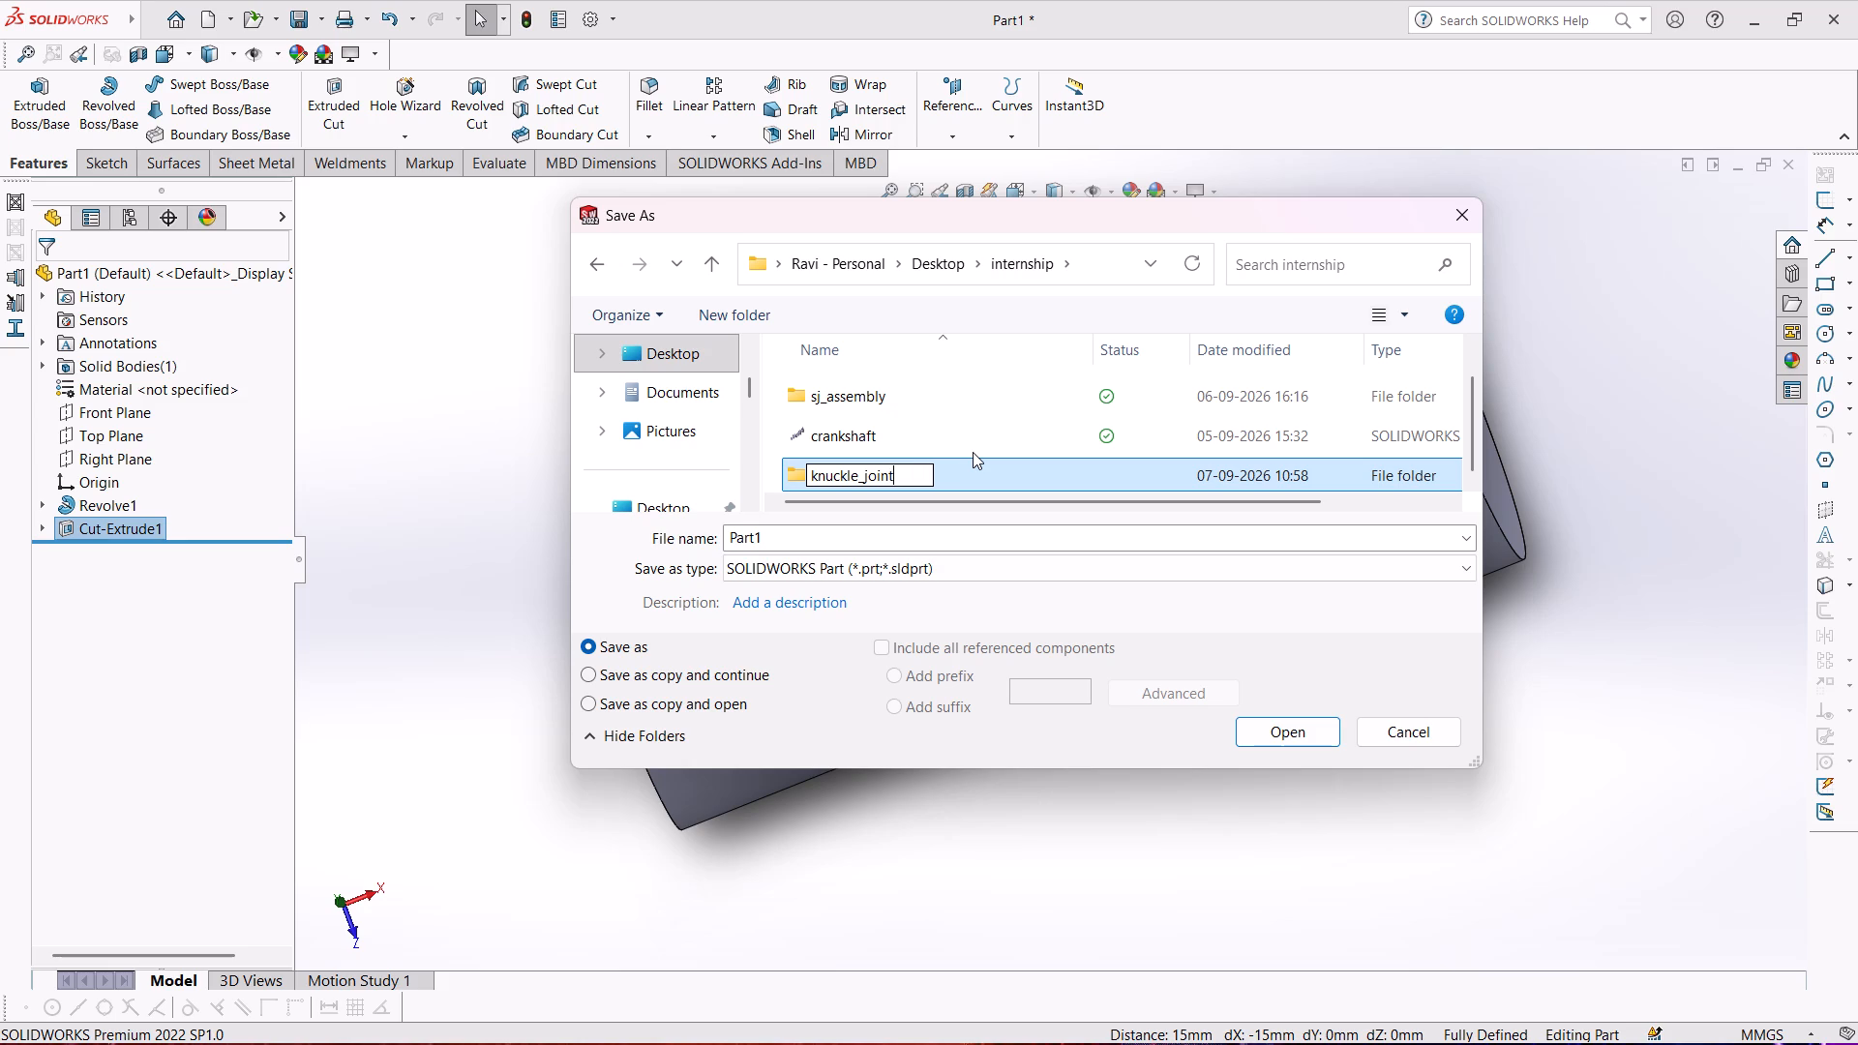
key("Return")
Save the part in the knuckle_joint folder under the name pin.
double_click(904, 390)
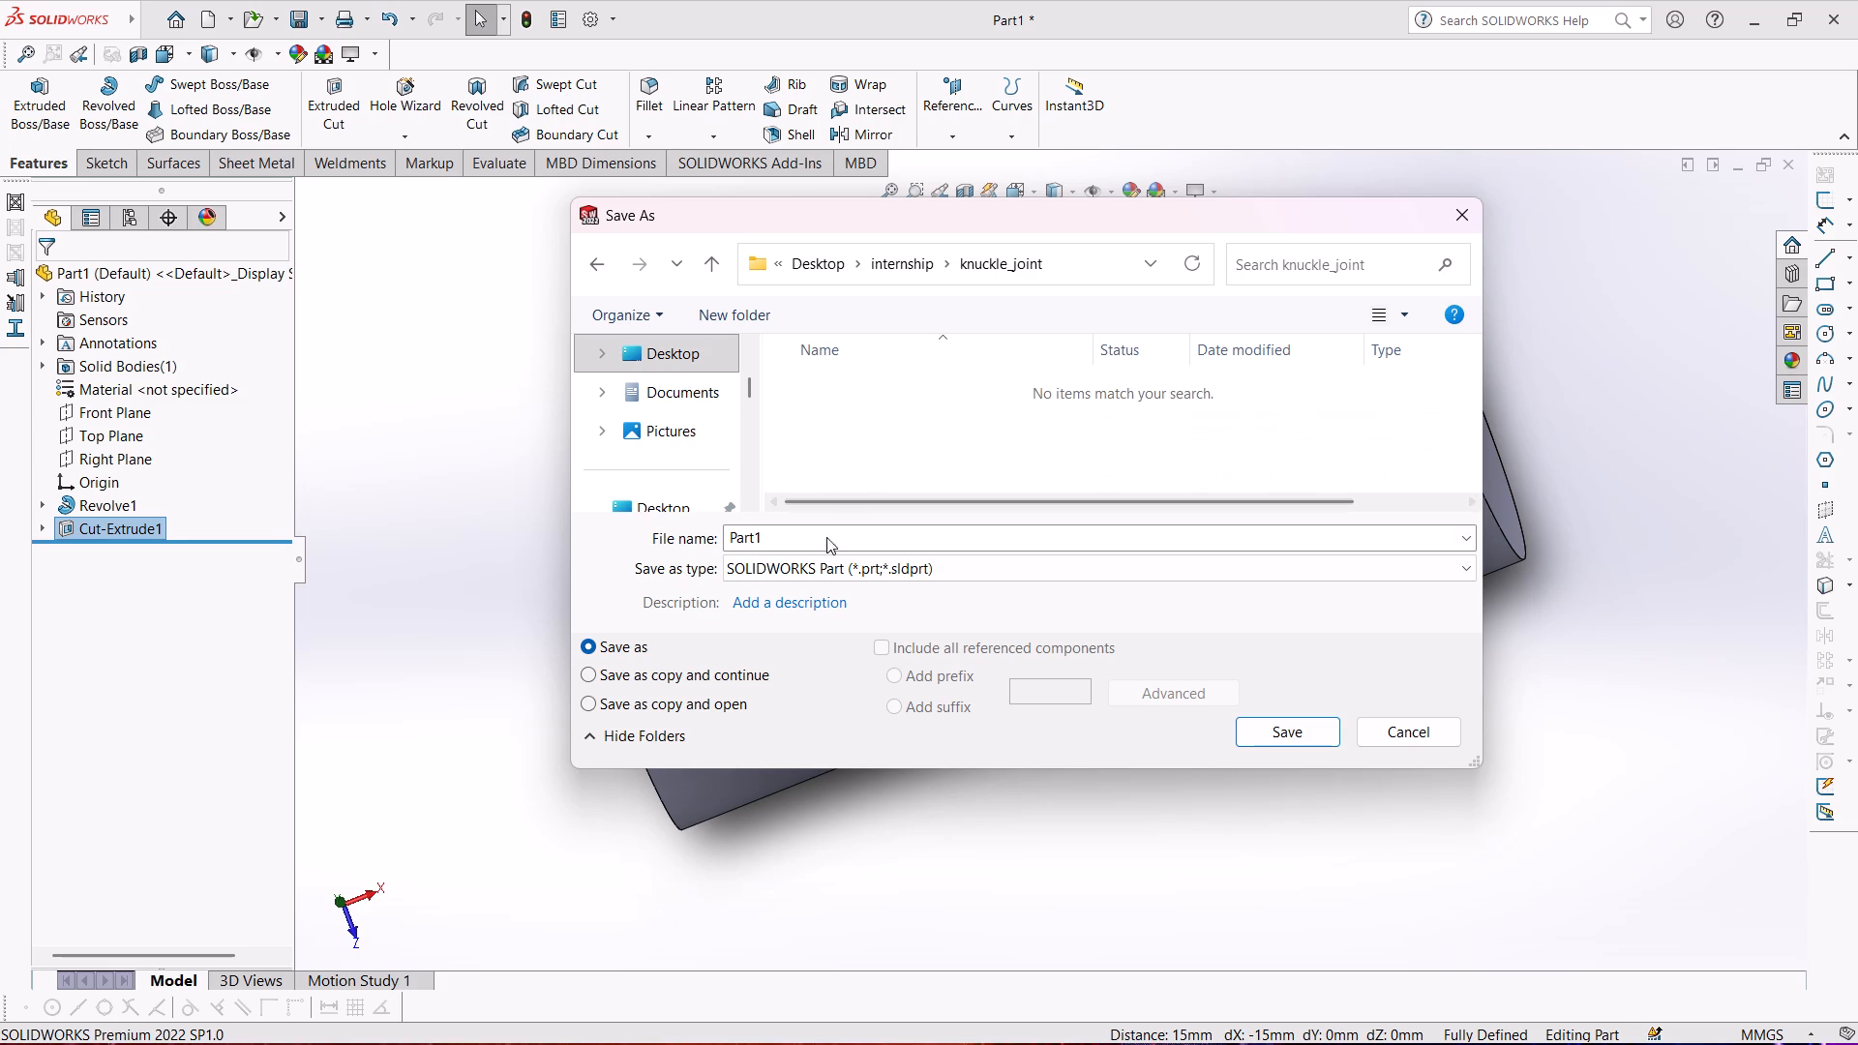
left_click_drag(826, 537, 688, 545)
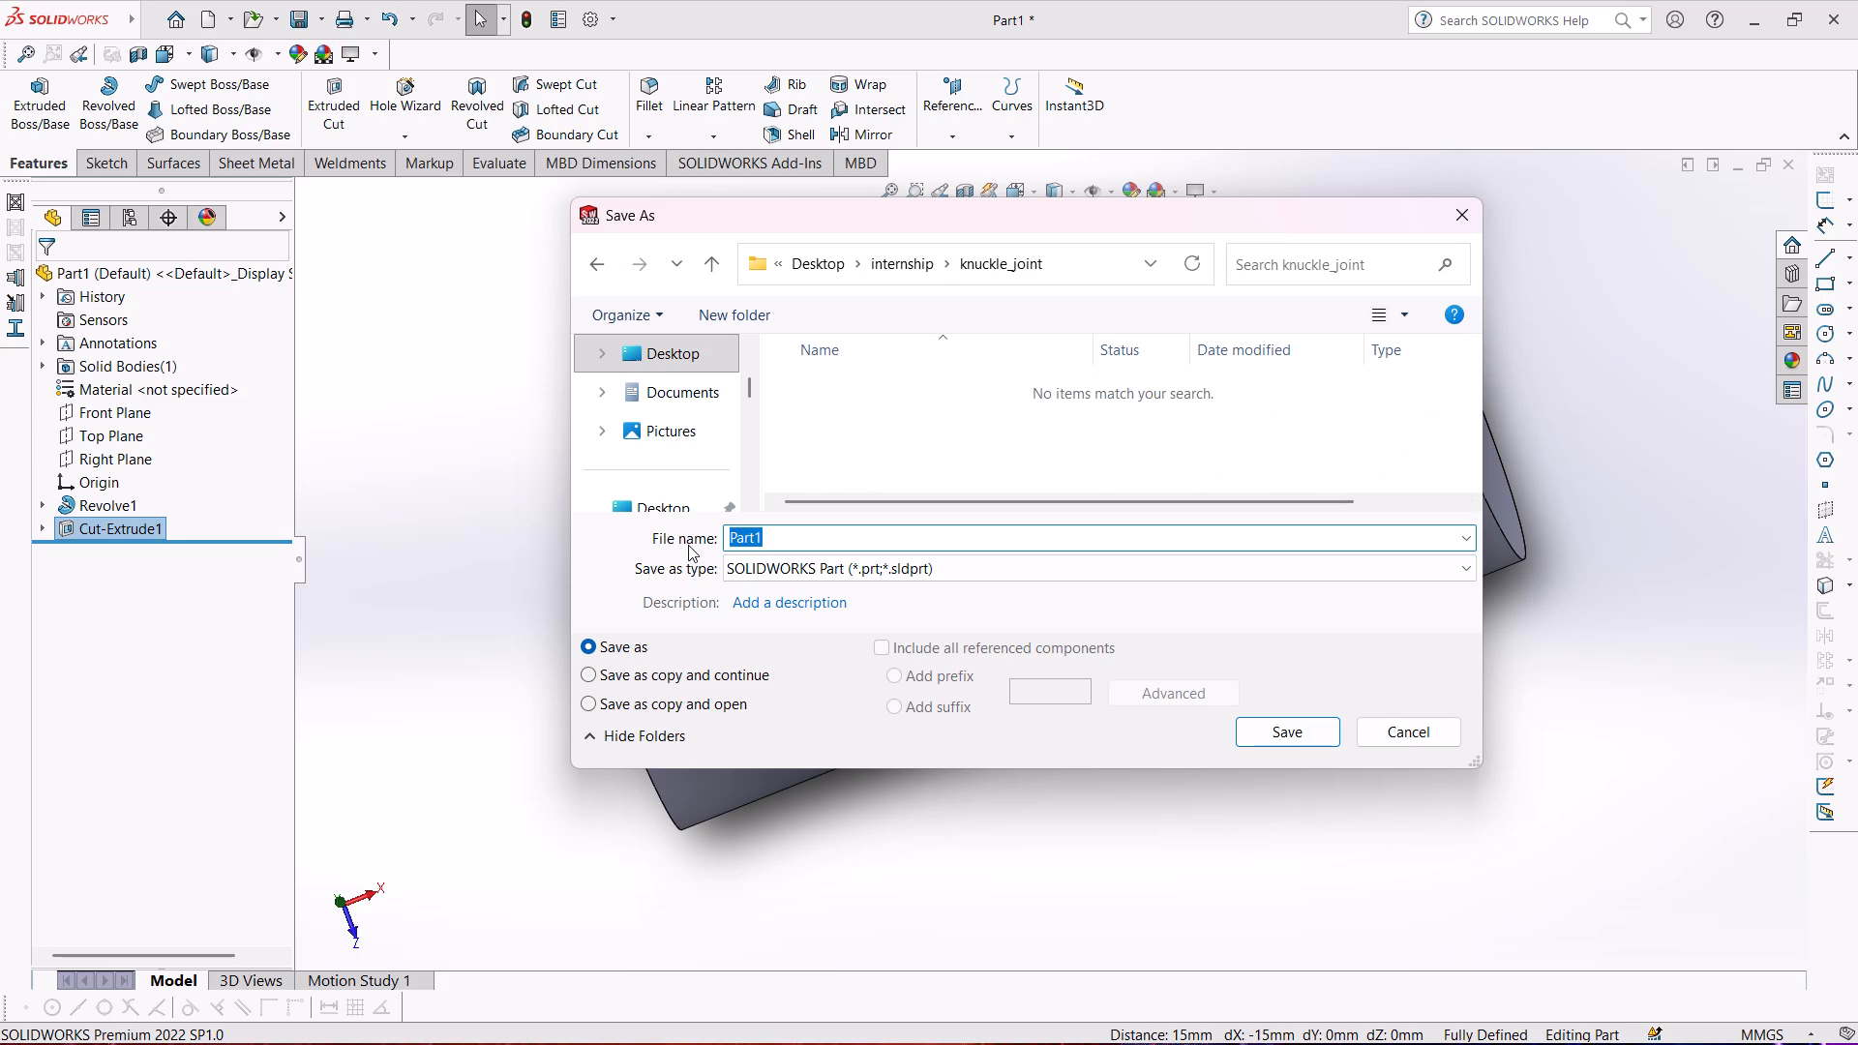
type("pim")
key("BackSpace")
key("n")
left_click(1334, 737)
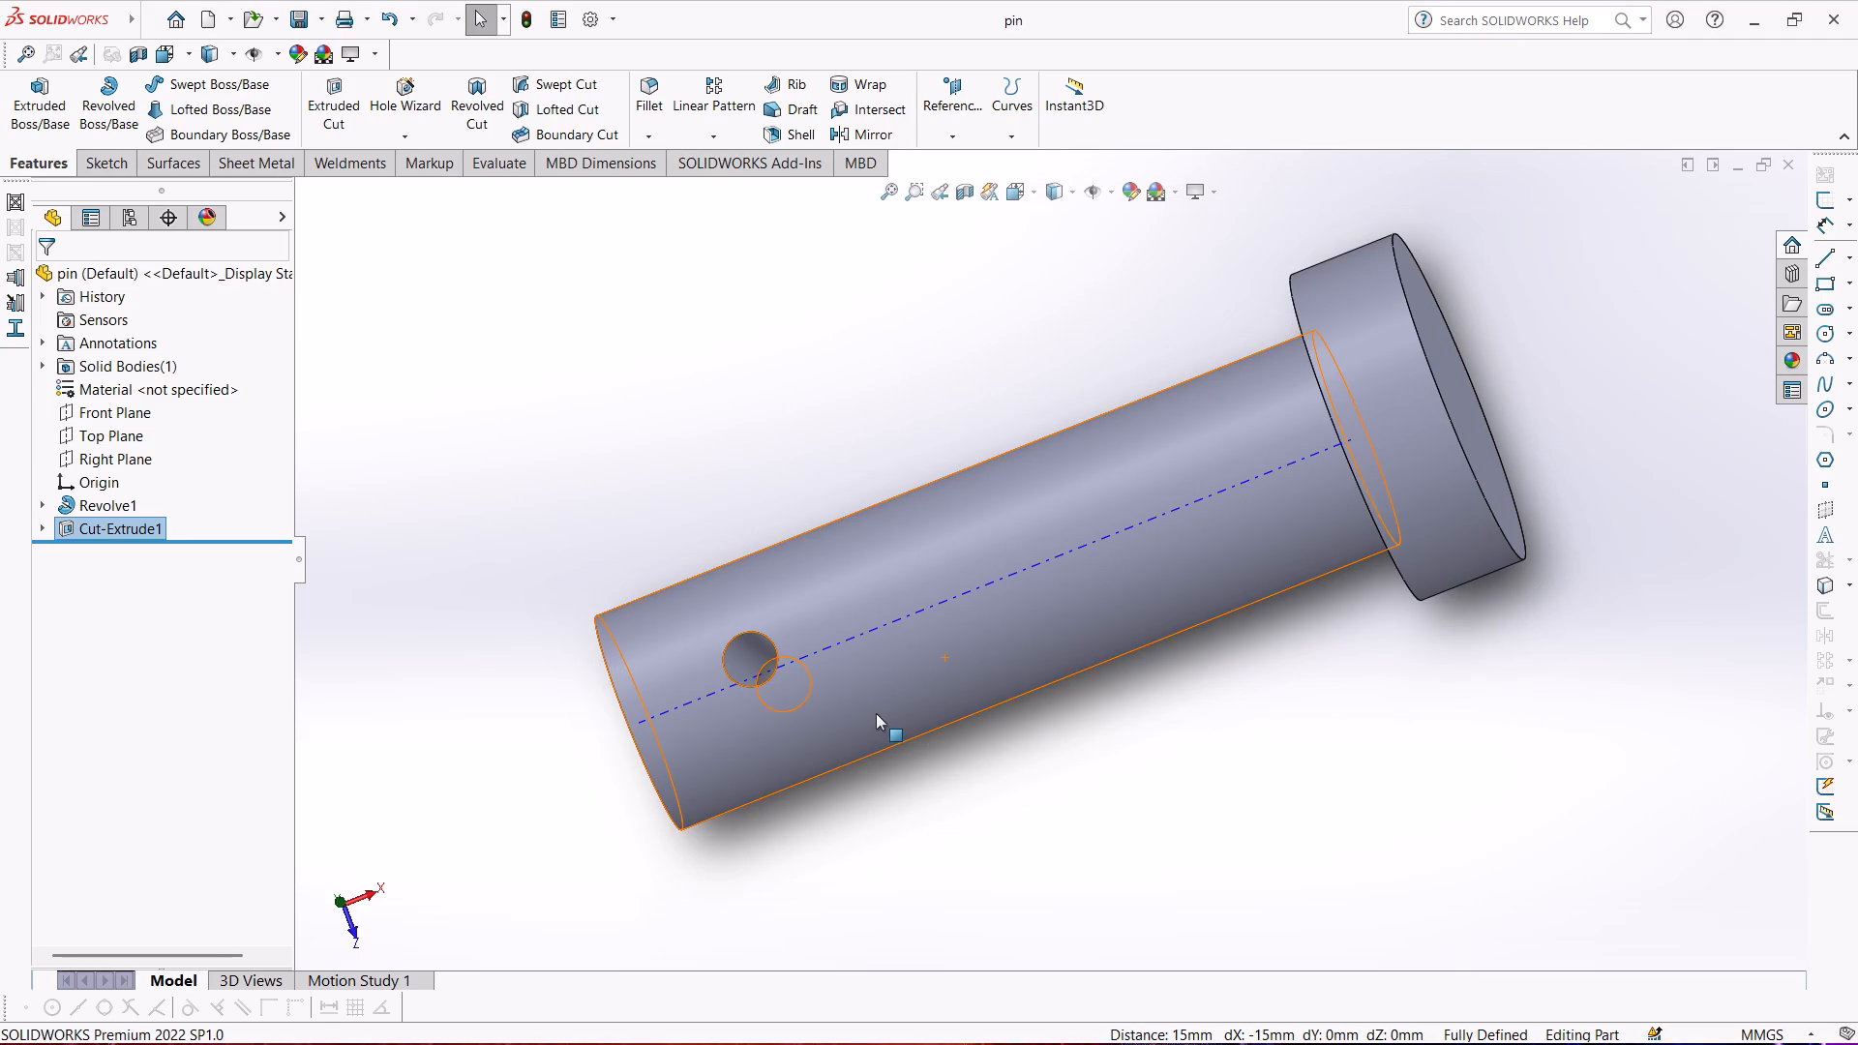
Create a new part document.
key("ctrl+n")
left_click(765, 751)
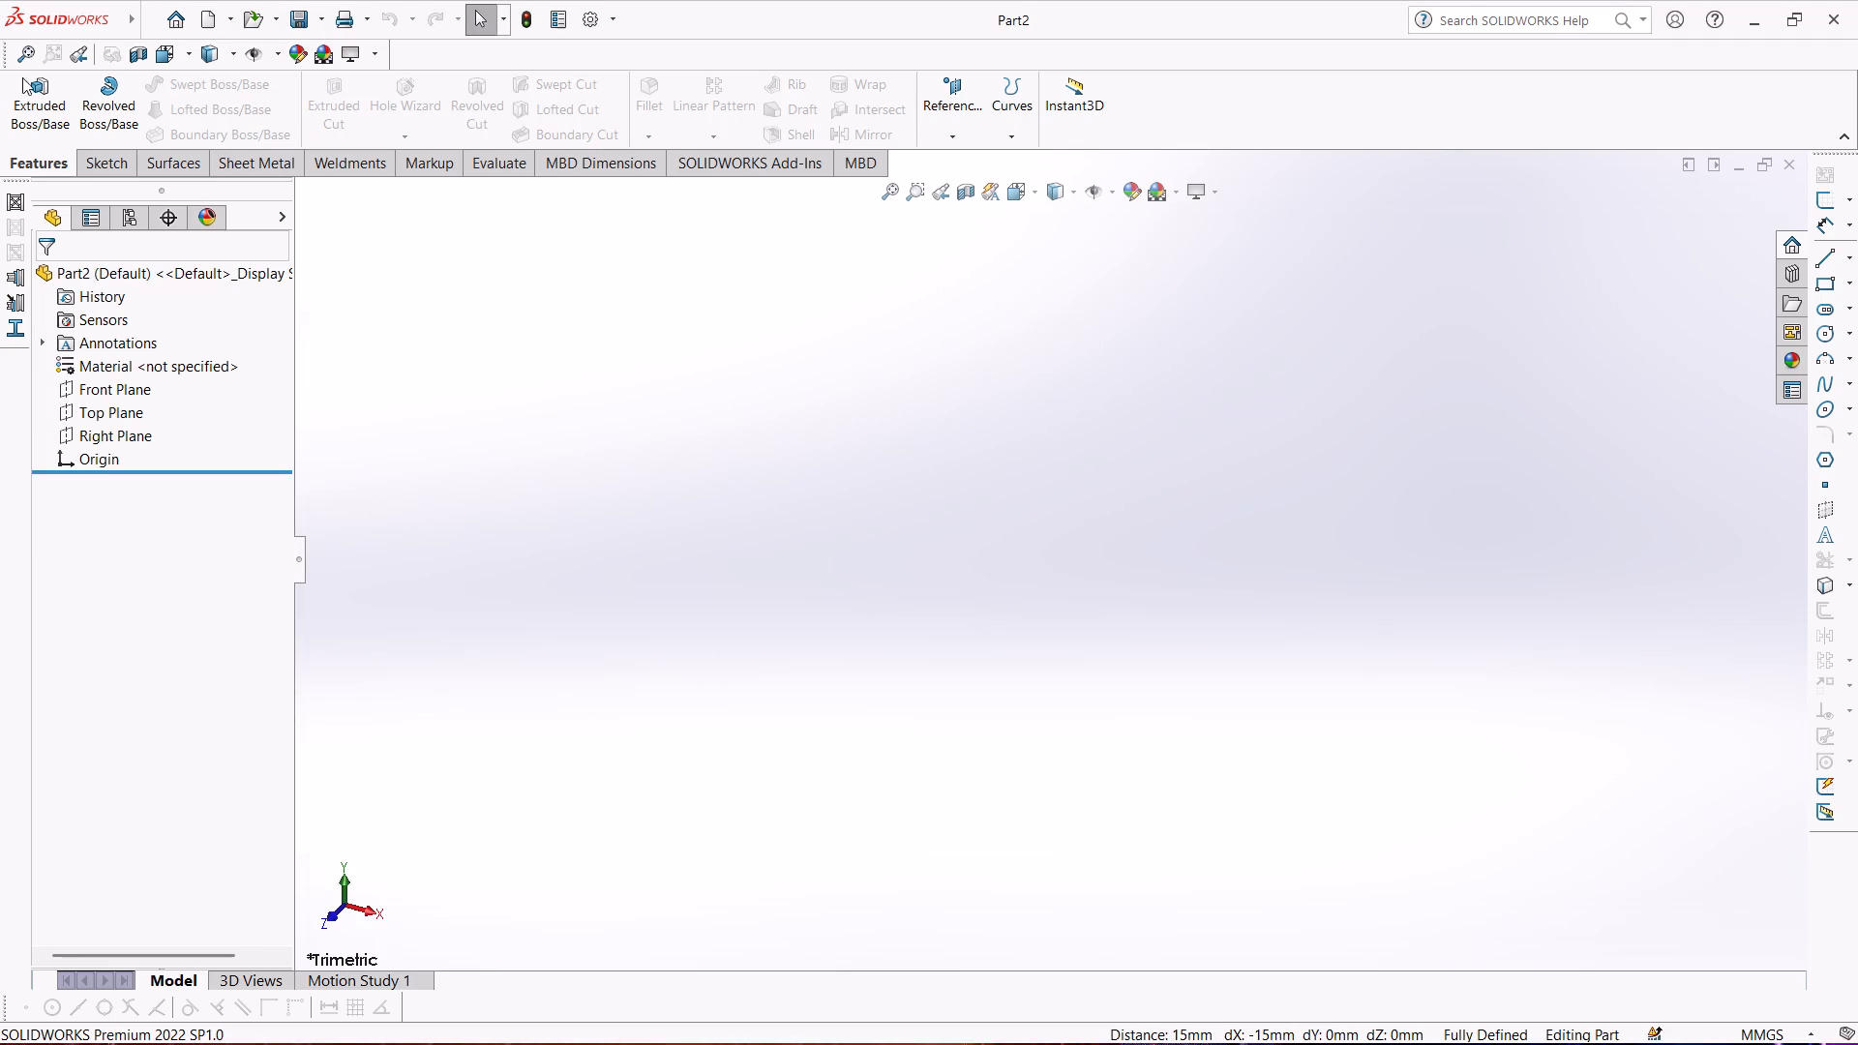
Sketch a circle of about 36 mm radius centred on the origin on the Front Plane.
left_click(102, 170)
left_click(28, 107)
left_click(753, 326)
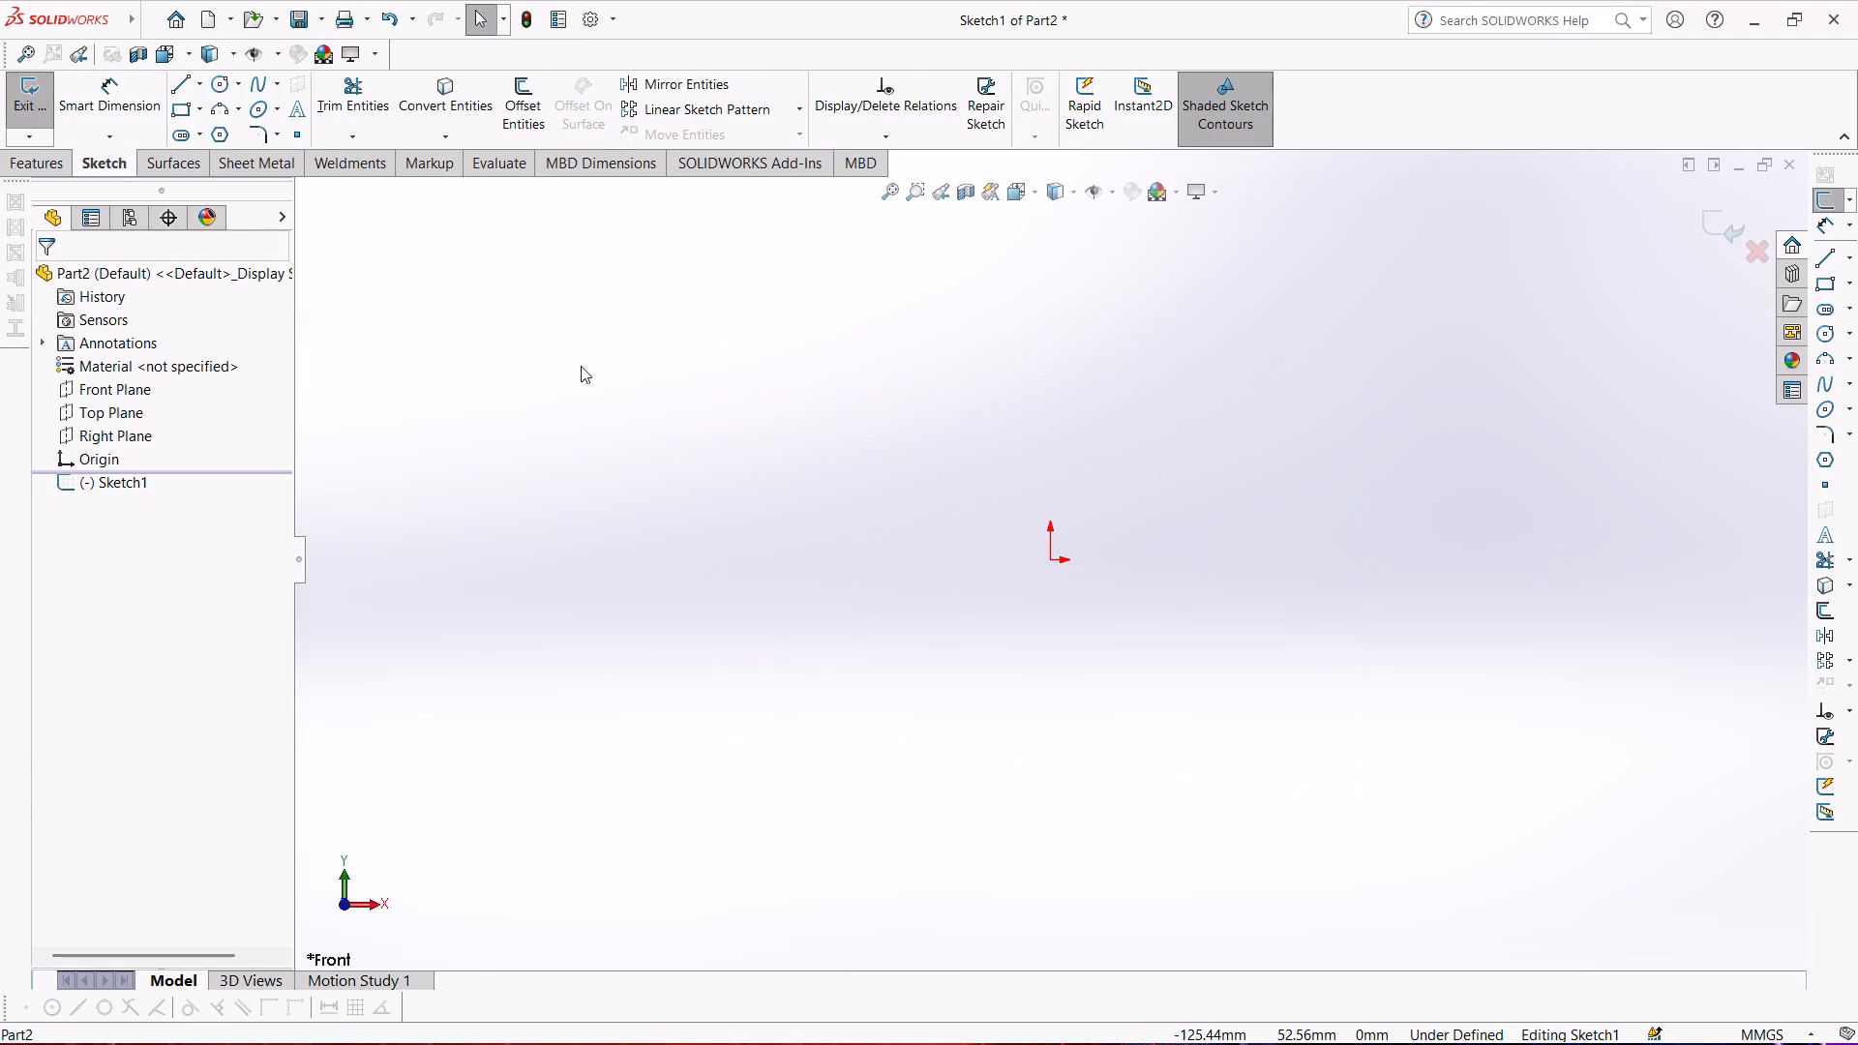
left_click(222, 87)
left_click(1049, 565)
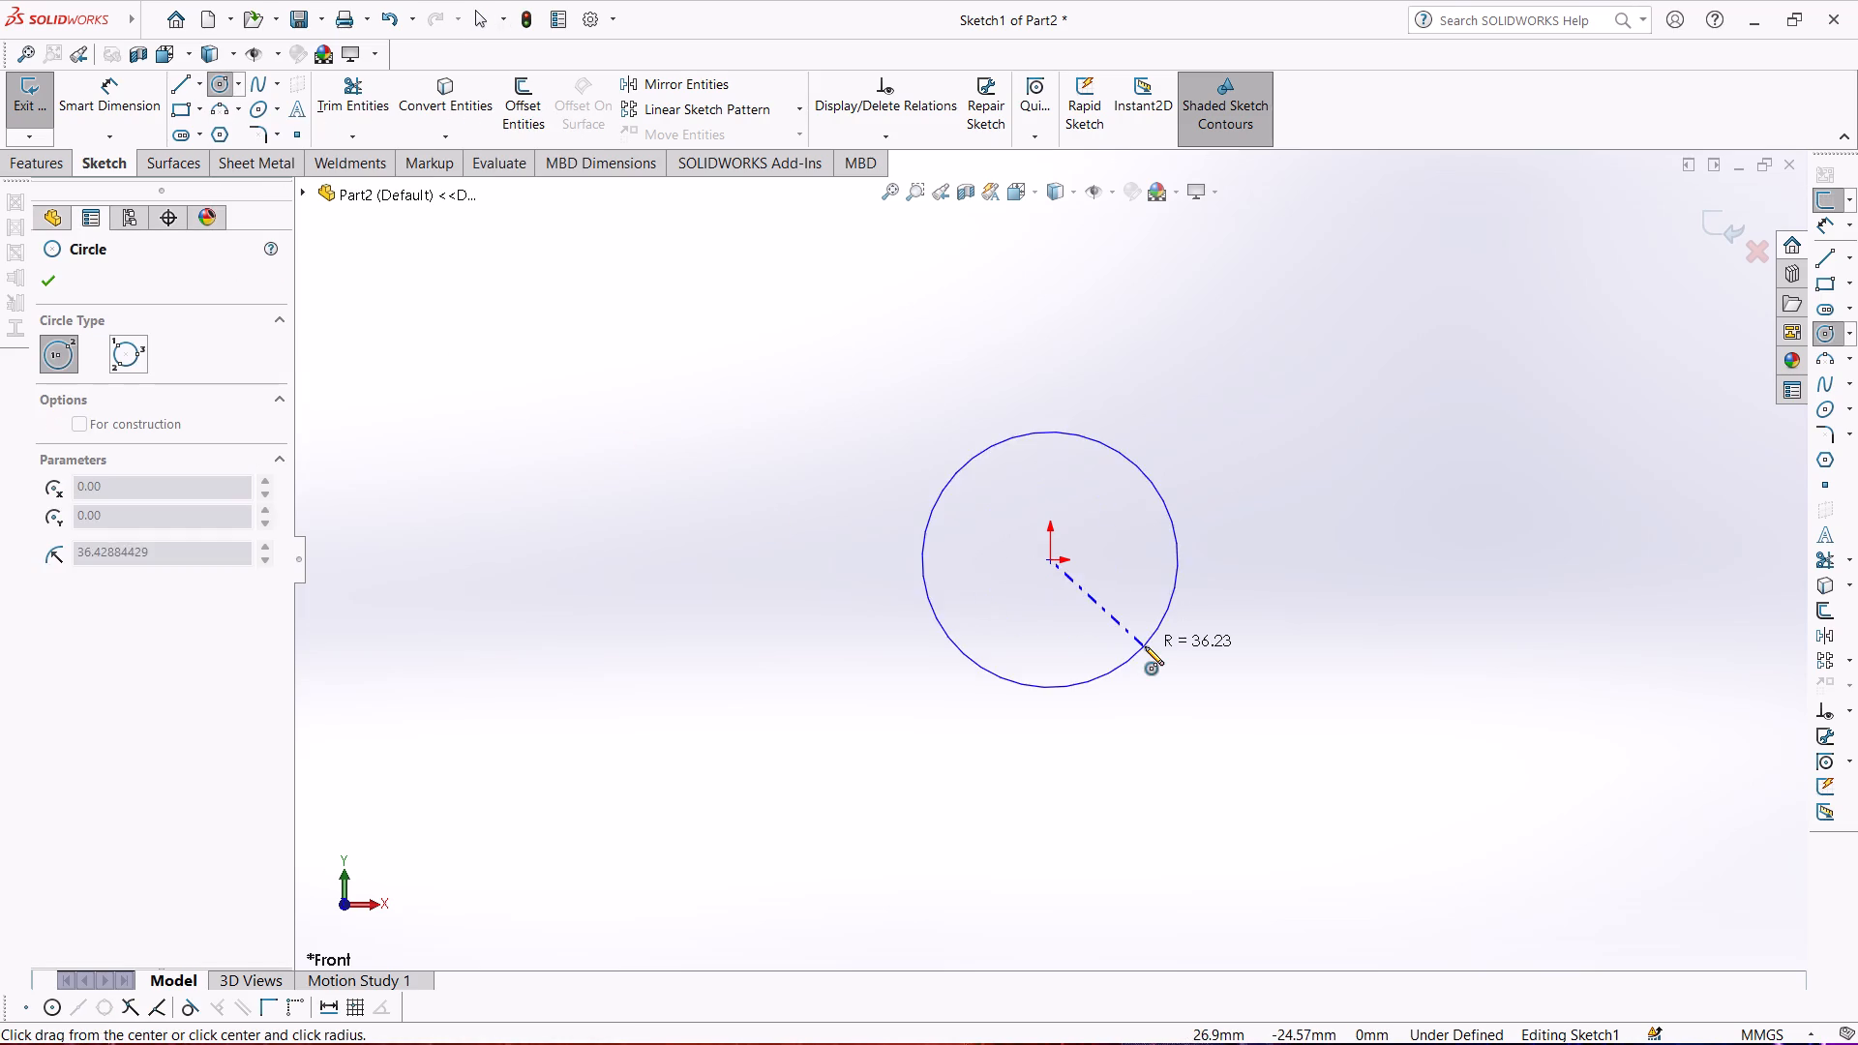
left_click(1145, 646)
Dimension the circle's diameter to 6 mm and exit the sketch.
left_click(128, 98)
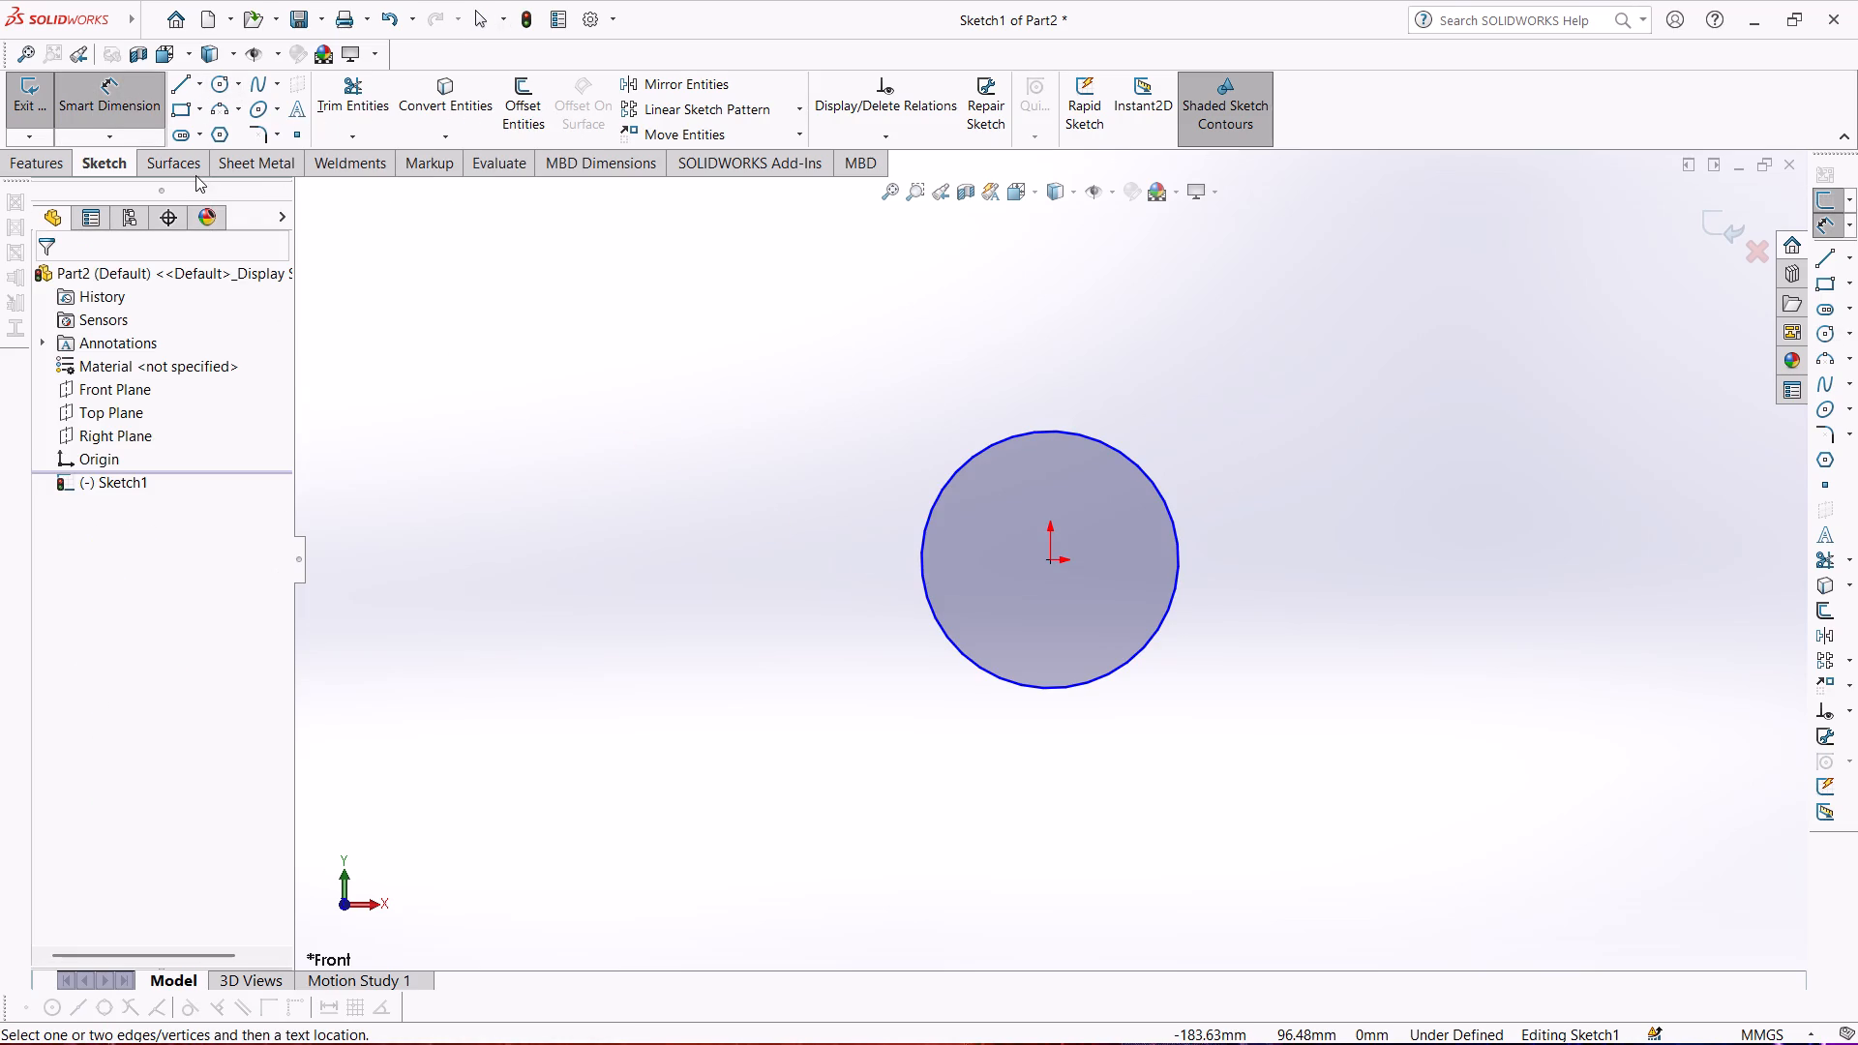
left_click(1033, 433)
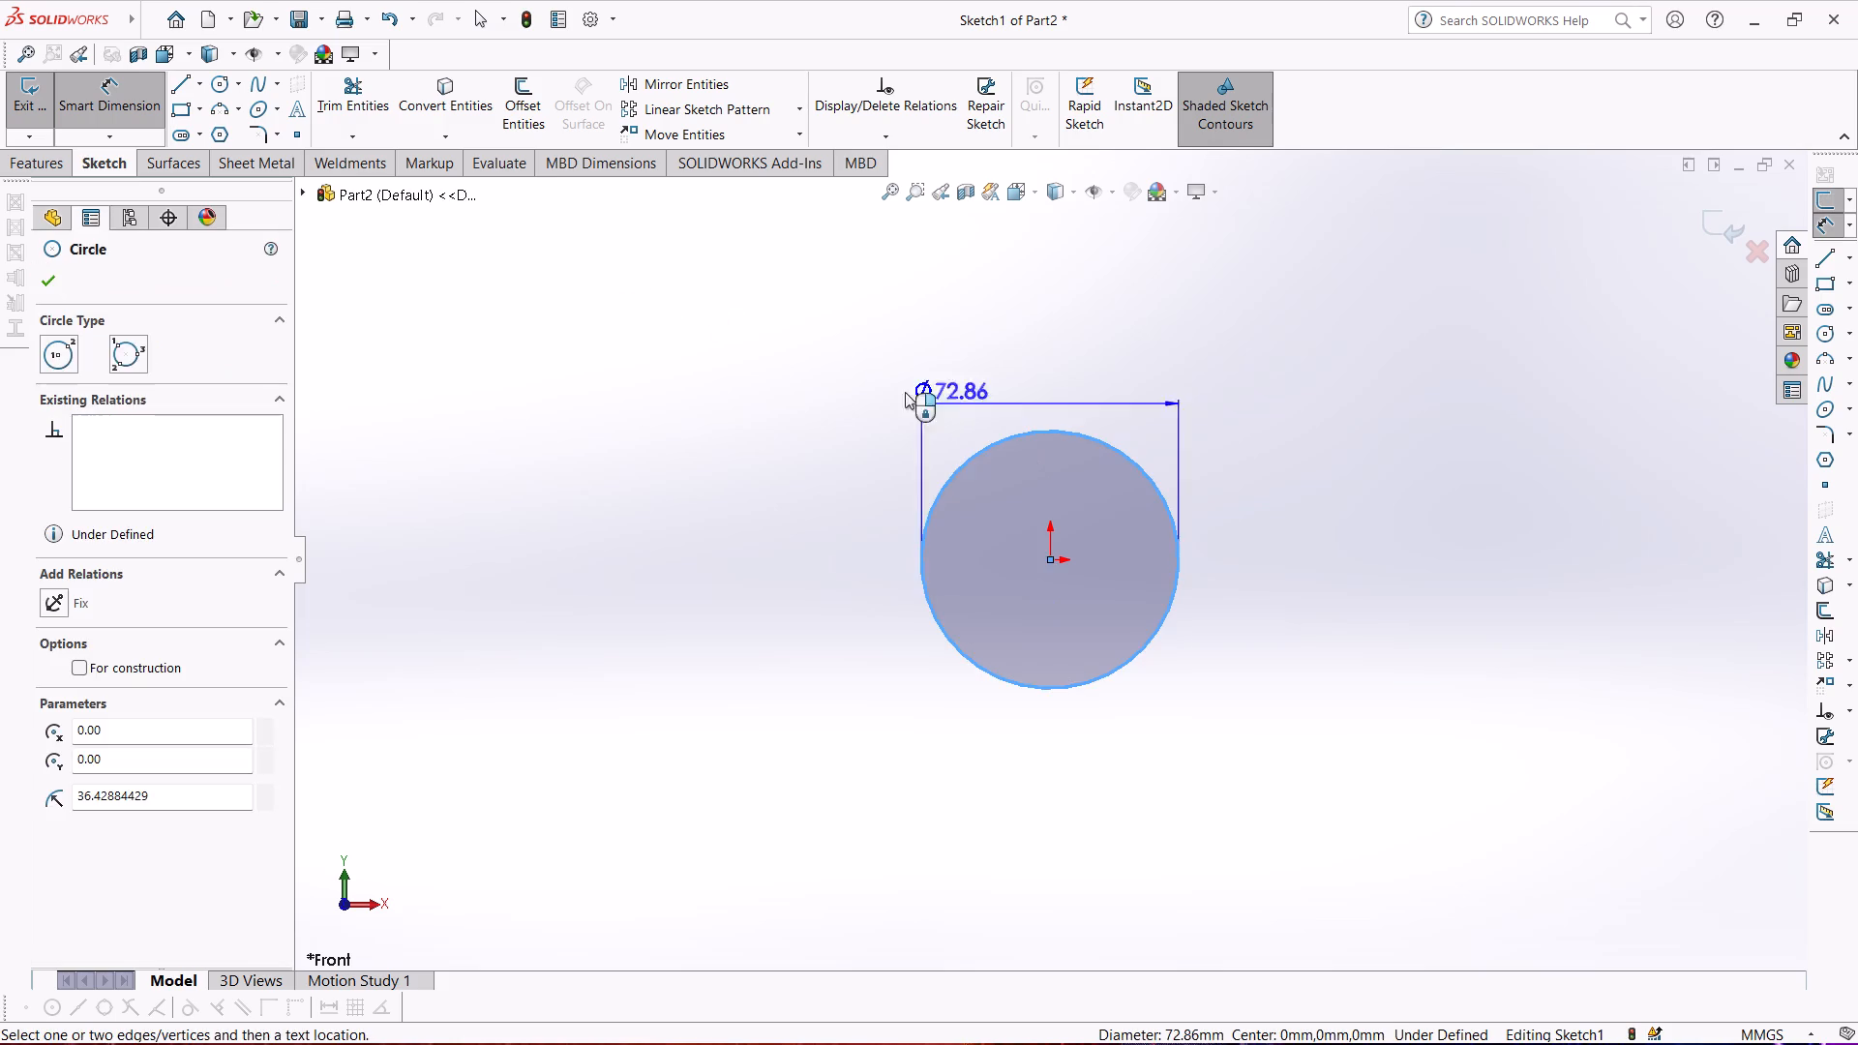
left_click(838, 373)
key("6")
key("Return")
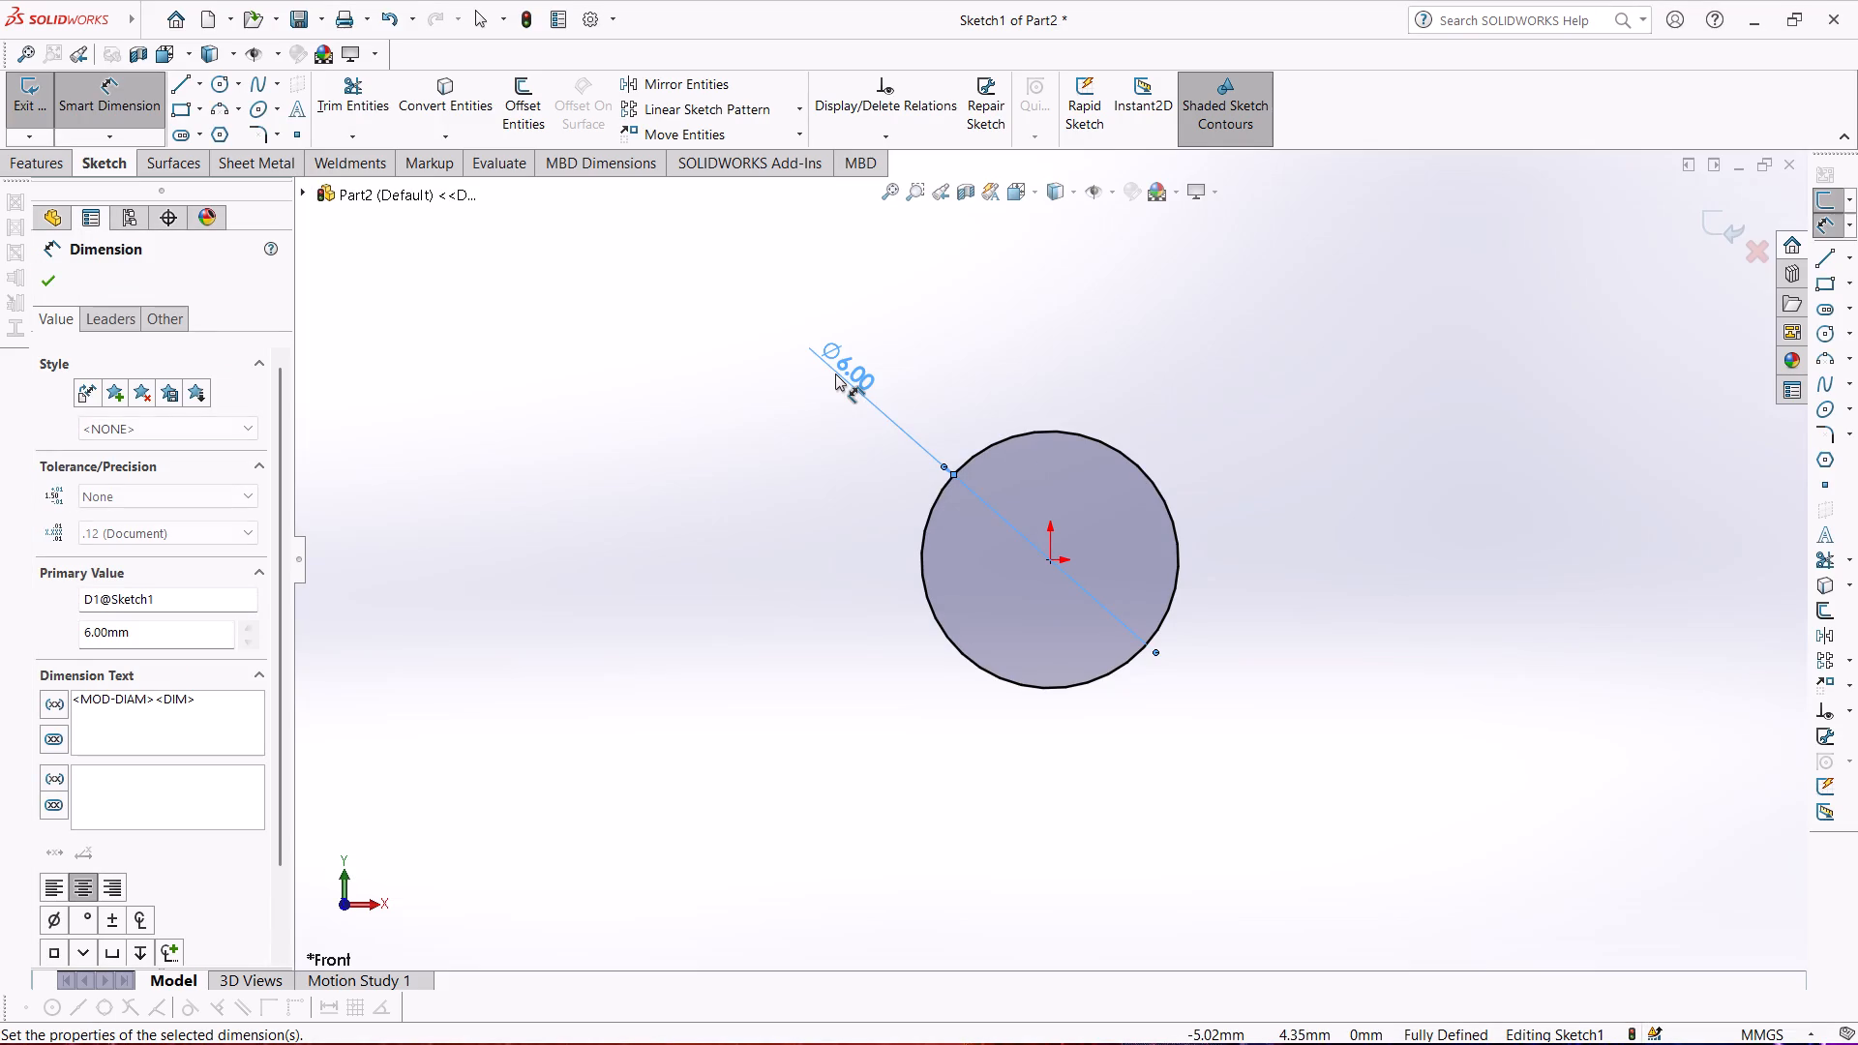
left_click(59, 282)
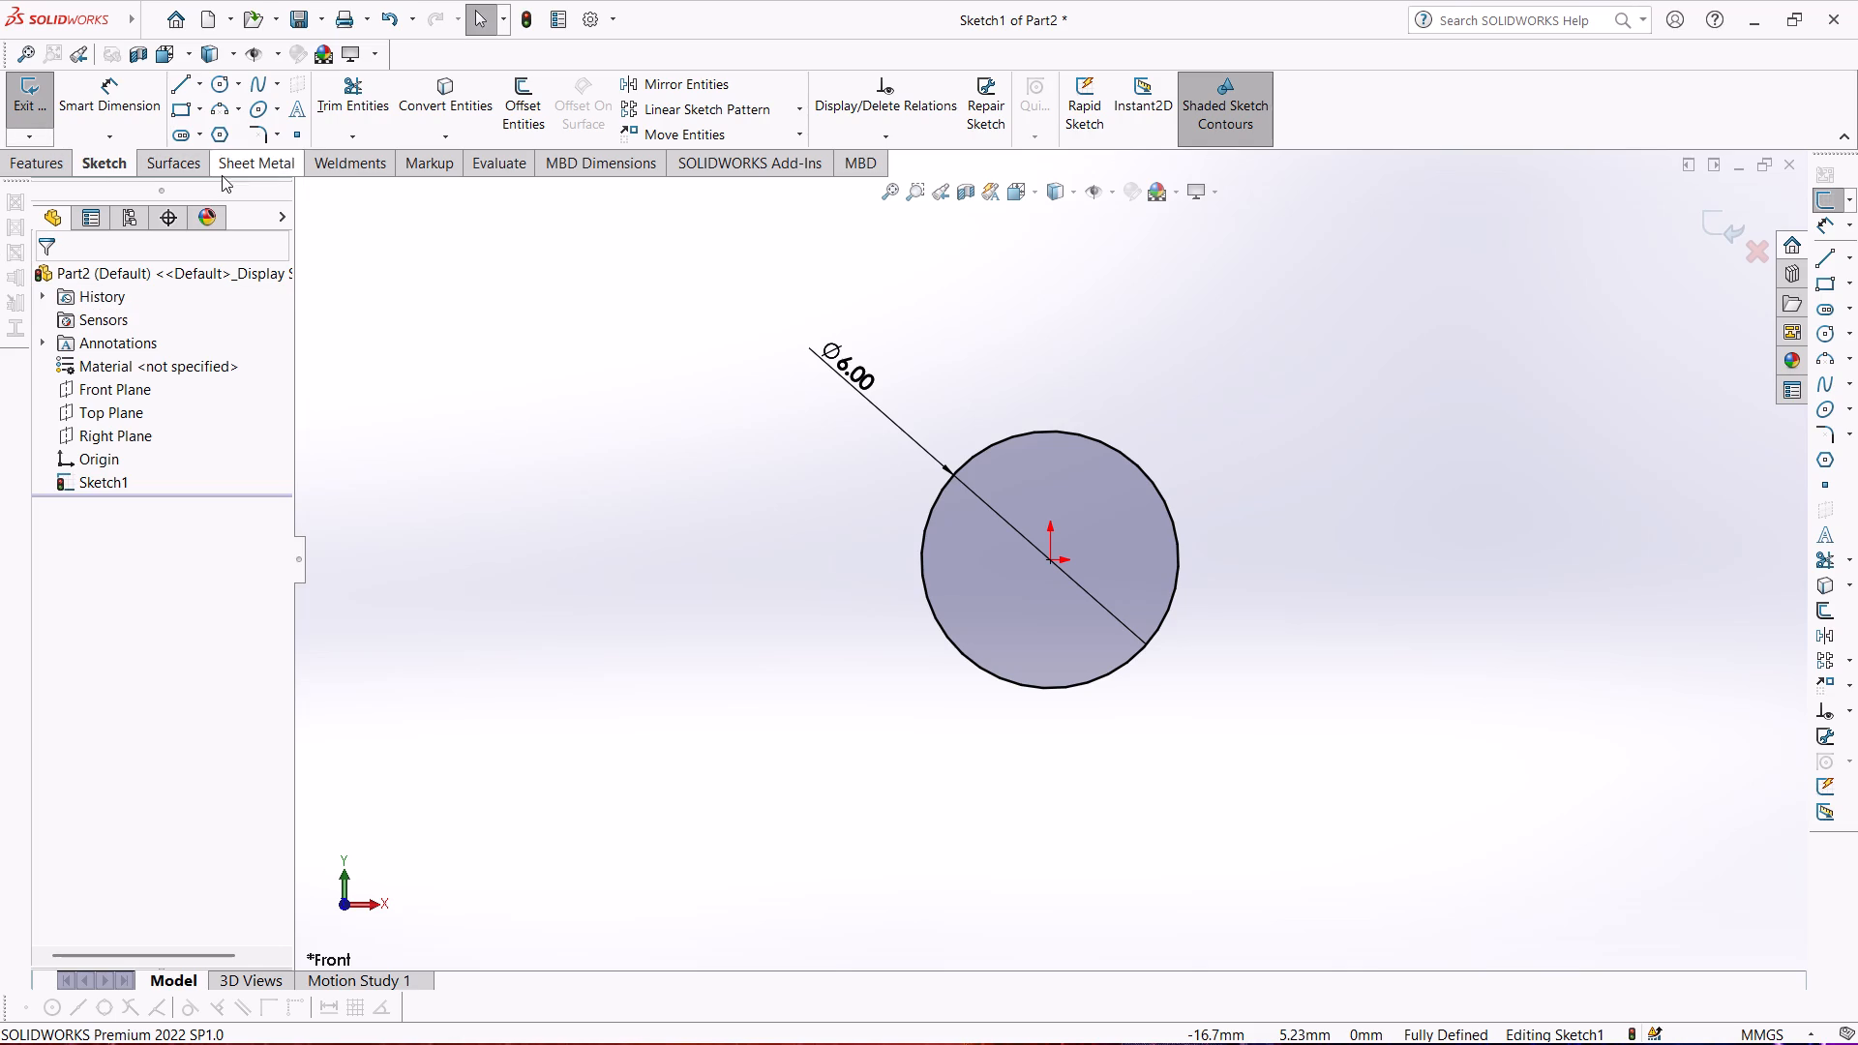
left_click(28, 89)
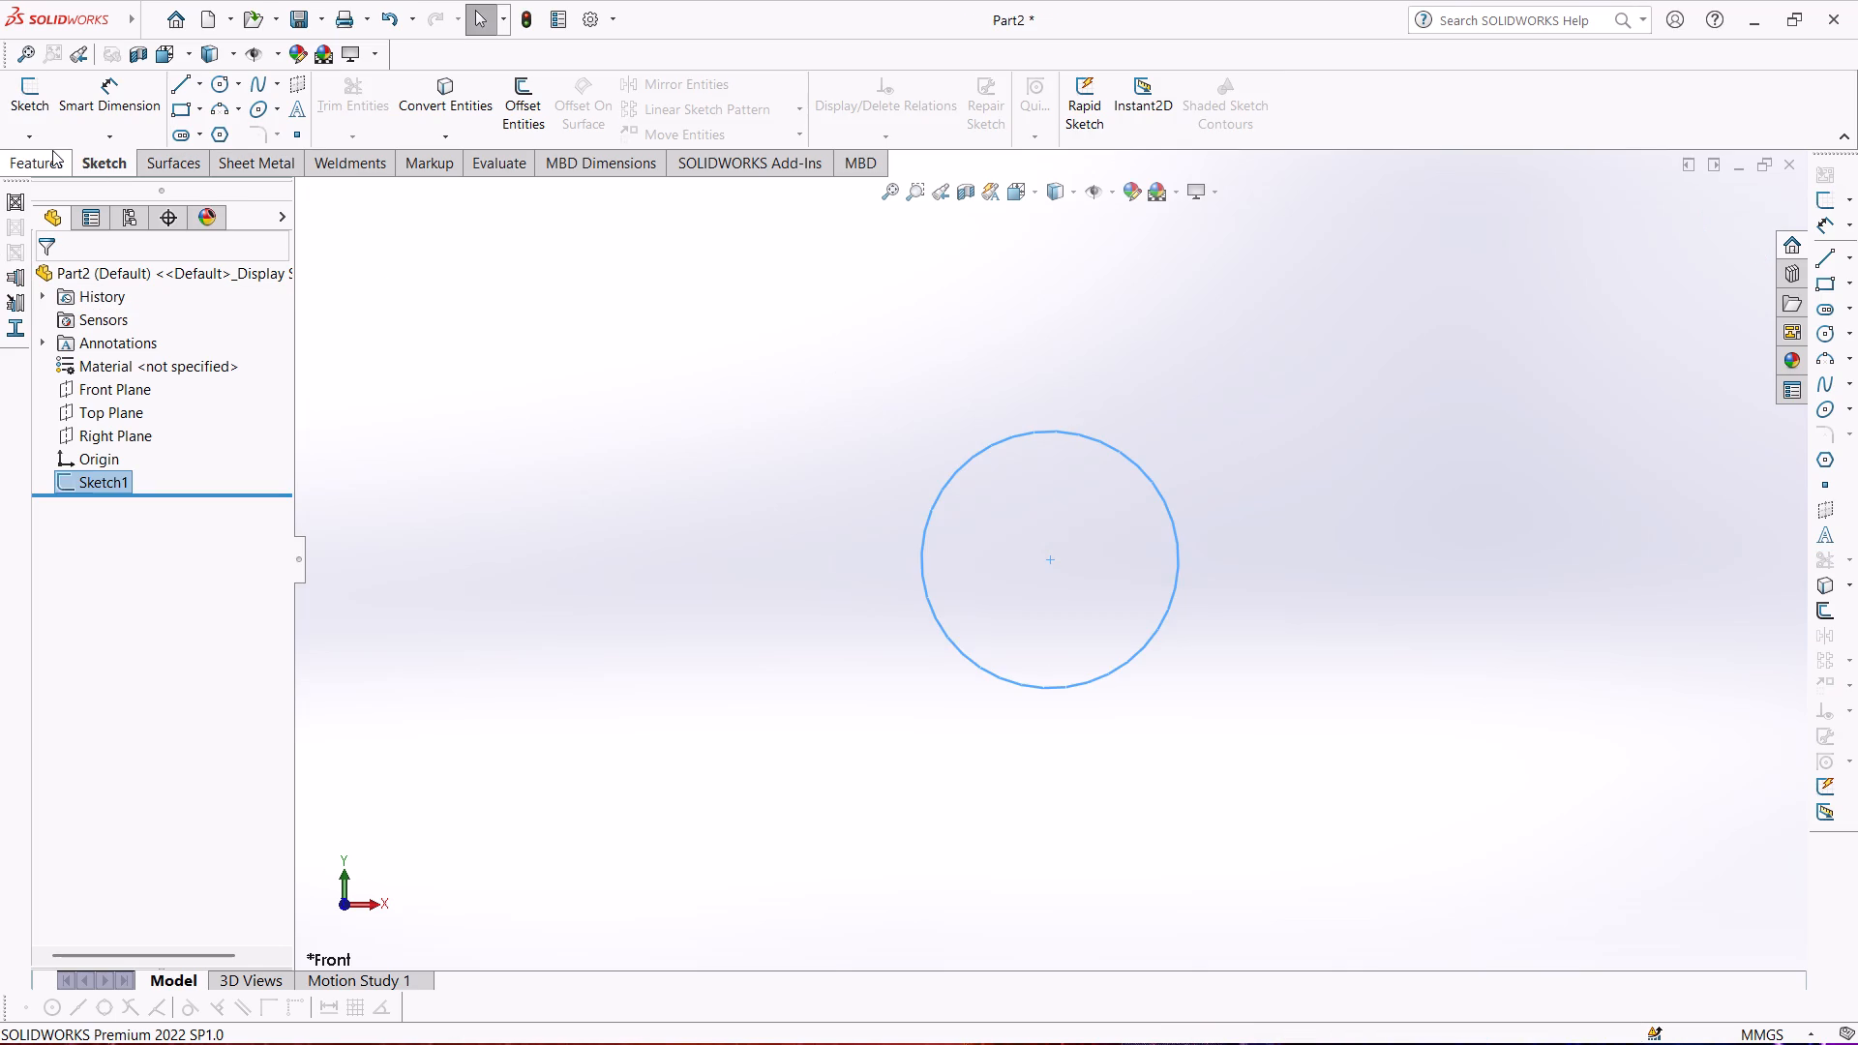
Extrude the circle as a Blind boss 20 mm deep with a 3-degree inward draft.
left_click(48, 170)
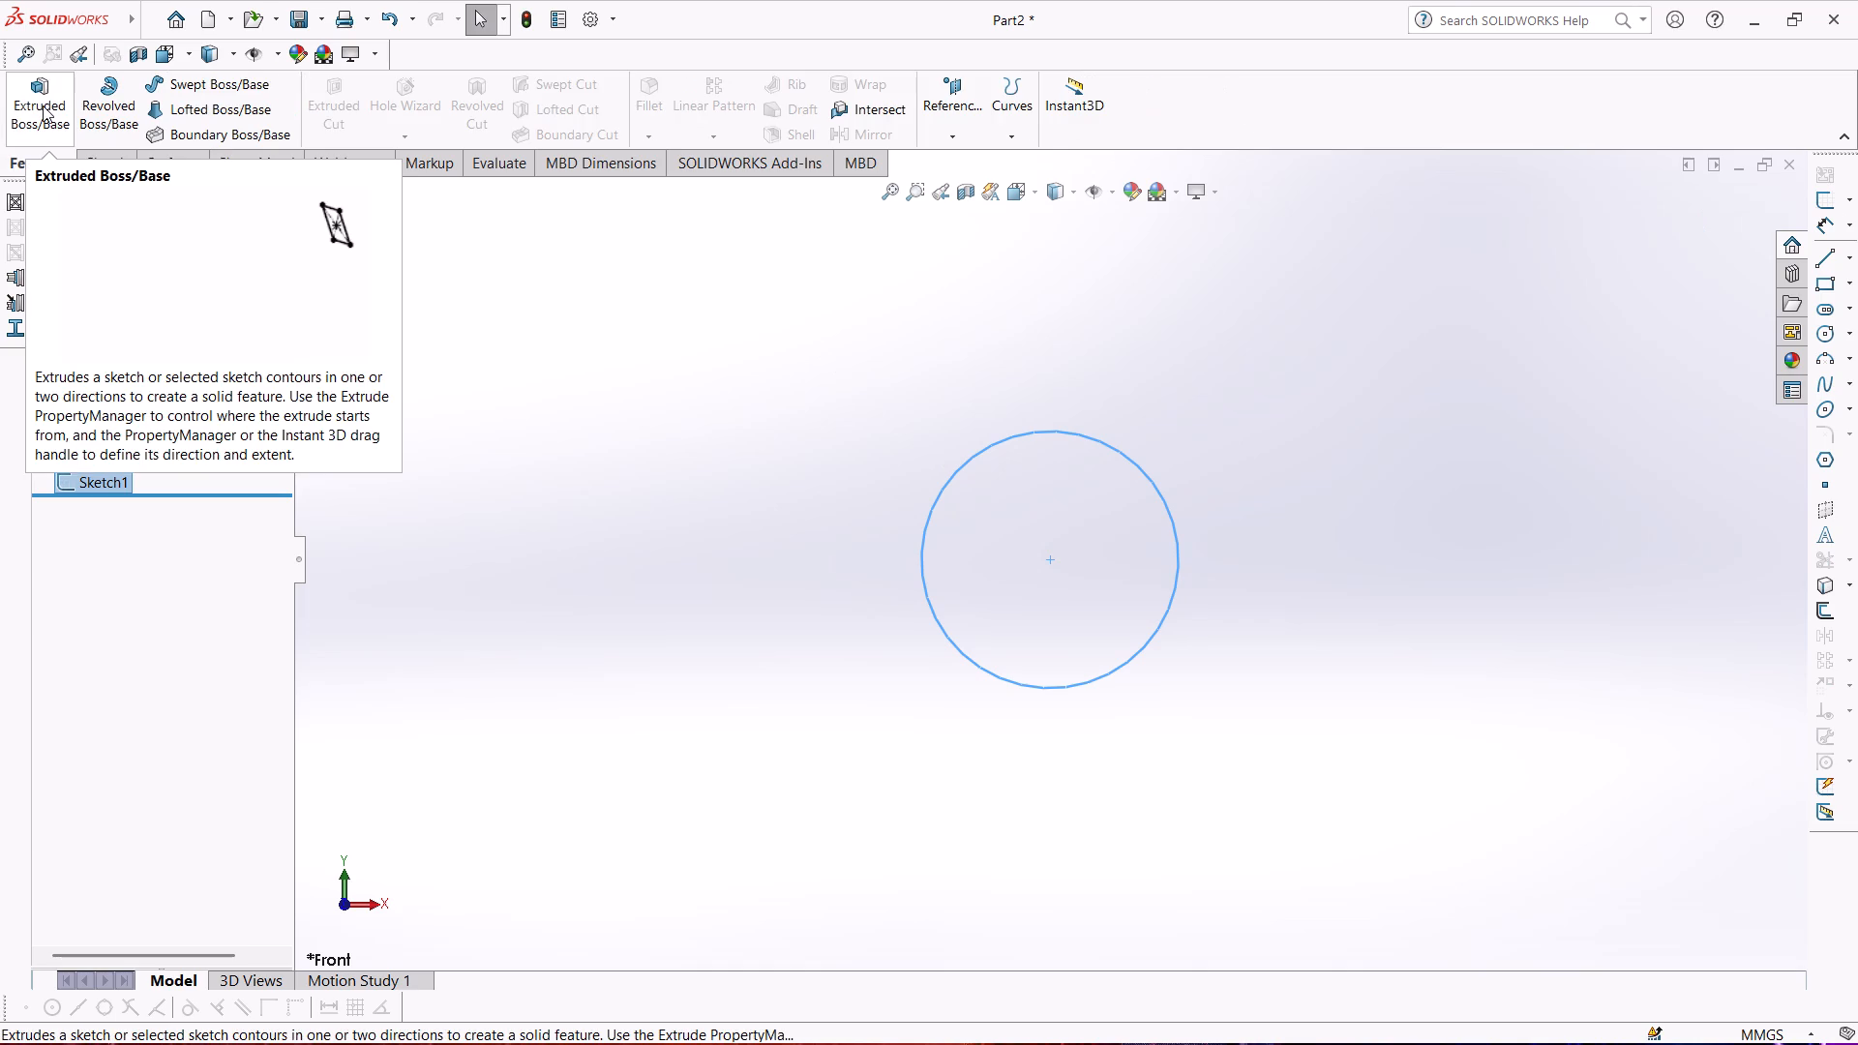
left_click(43, 105)
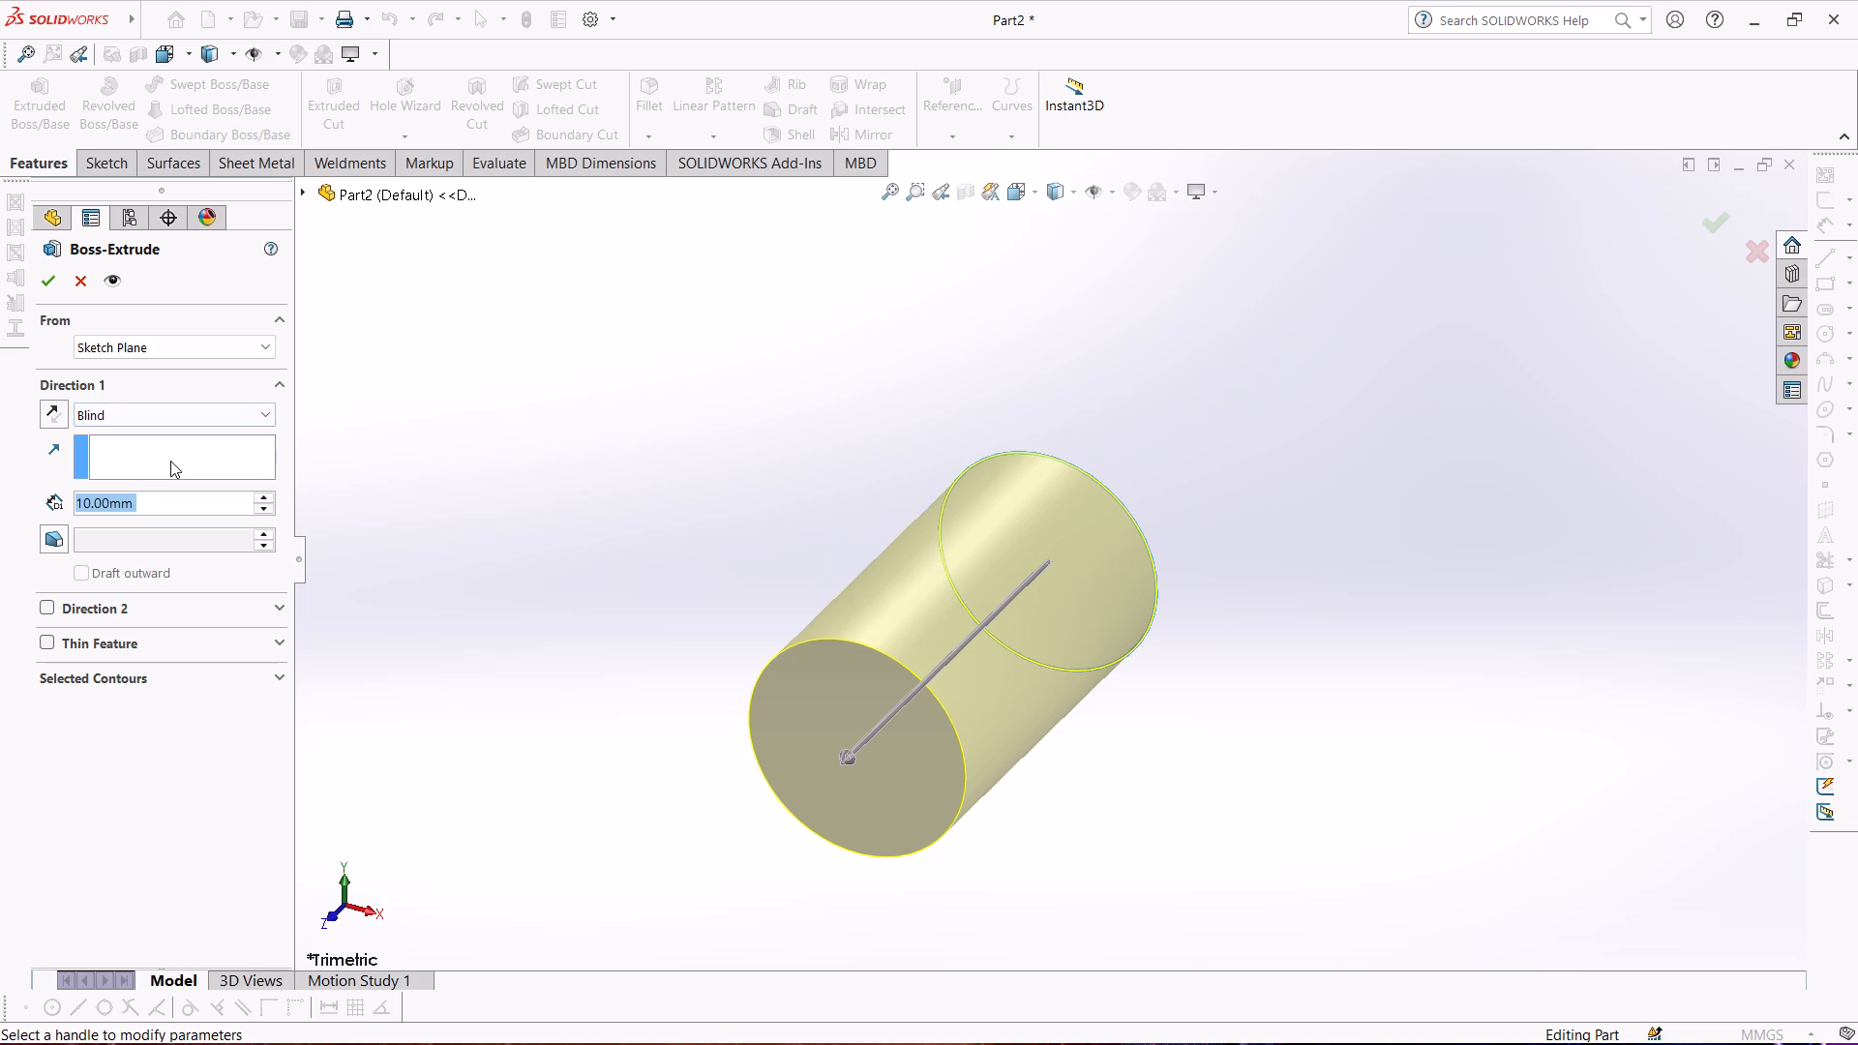
left_click(255, 497)
left_click(60, 533)
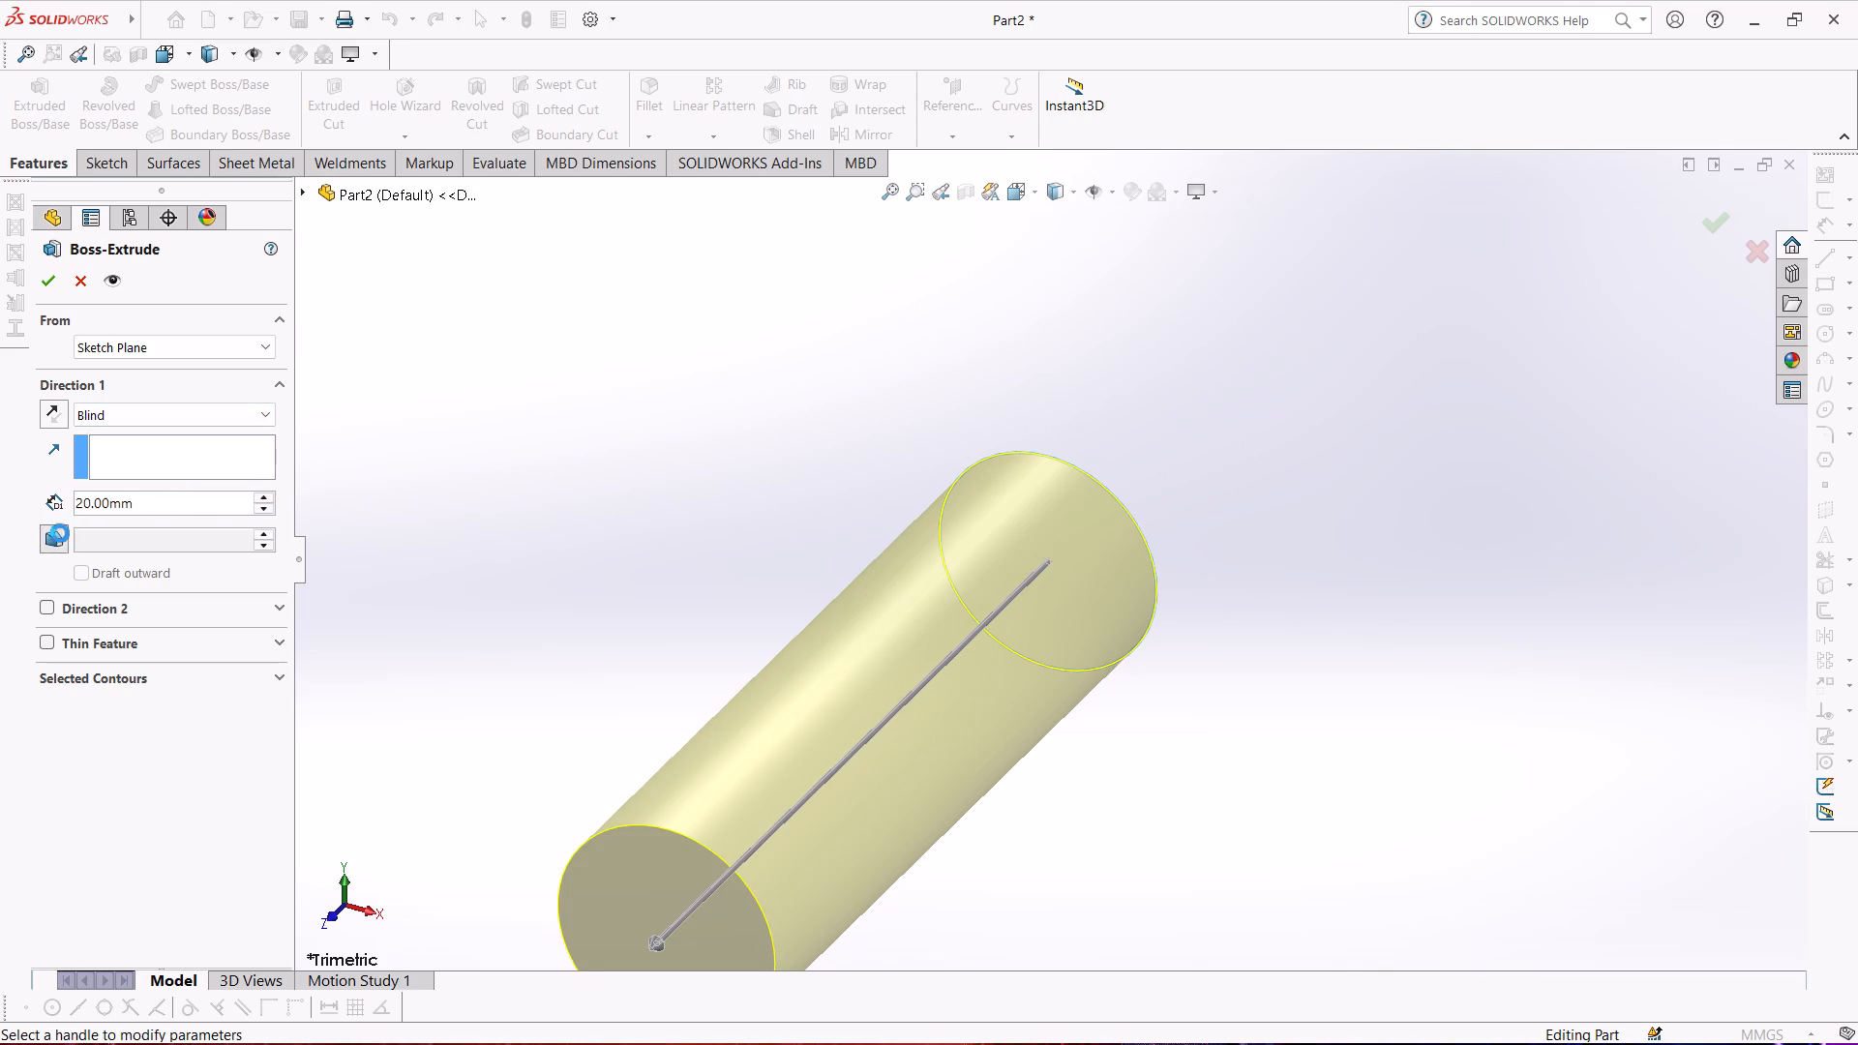
key("3")
key("Return")
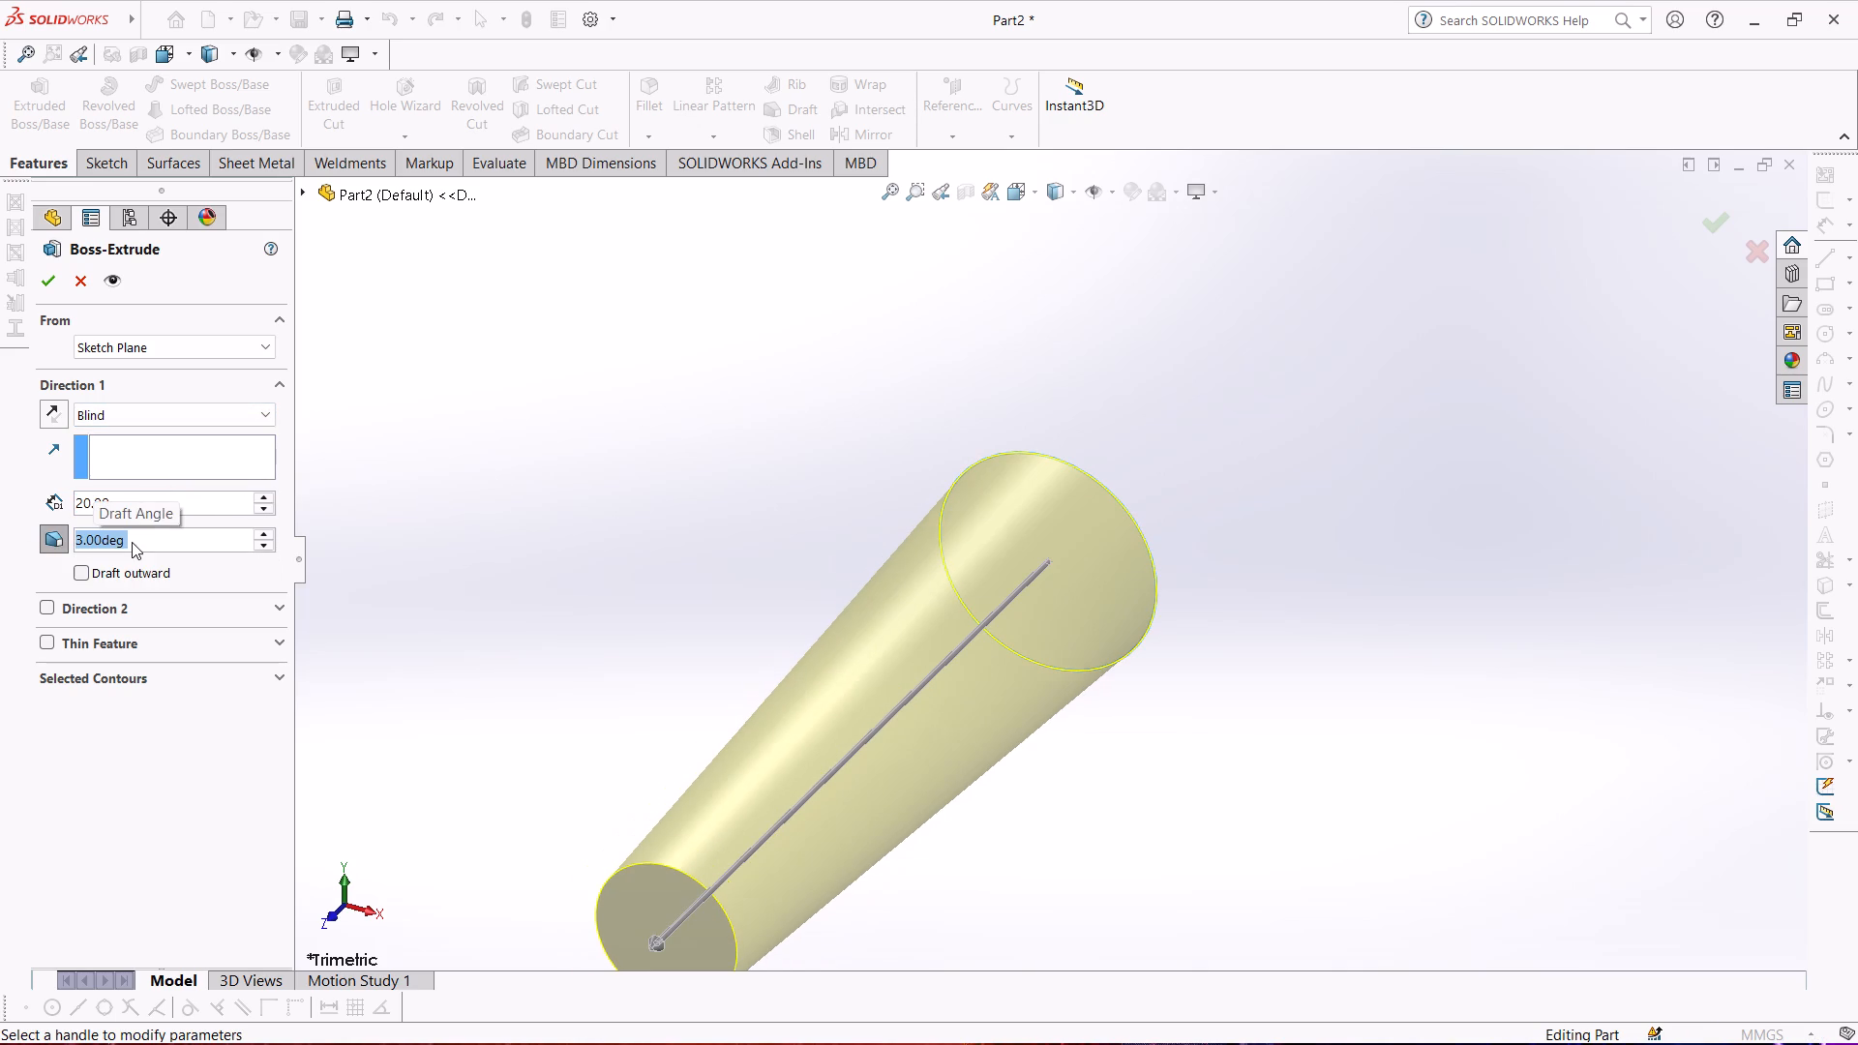
scroll(549, 554, "down", 2)
scroll(573, 557, "up", 4)
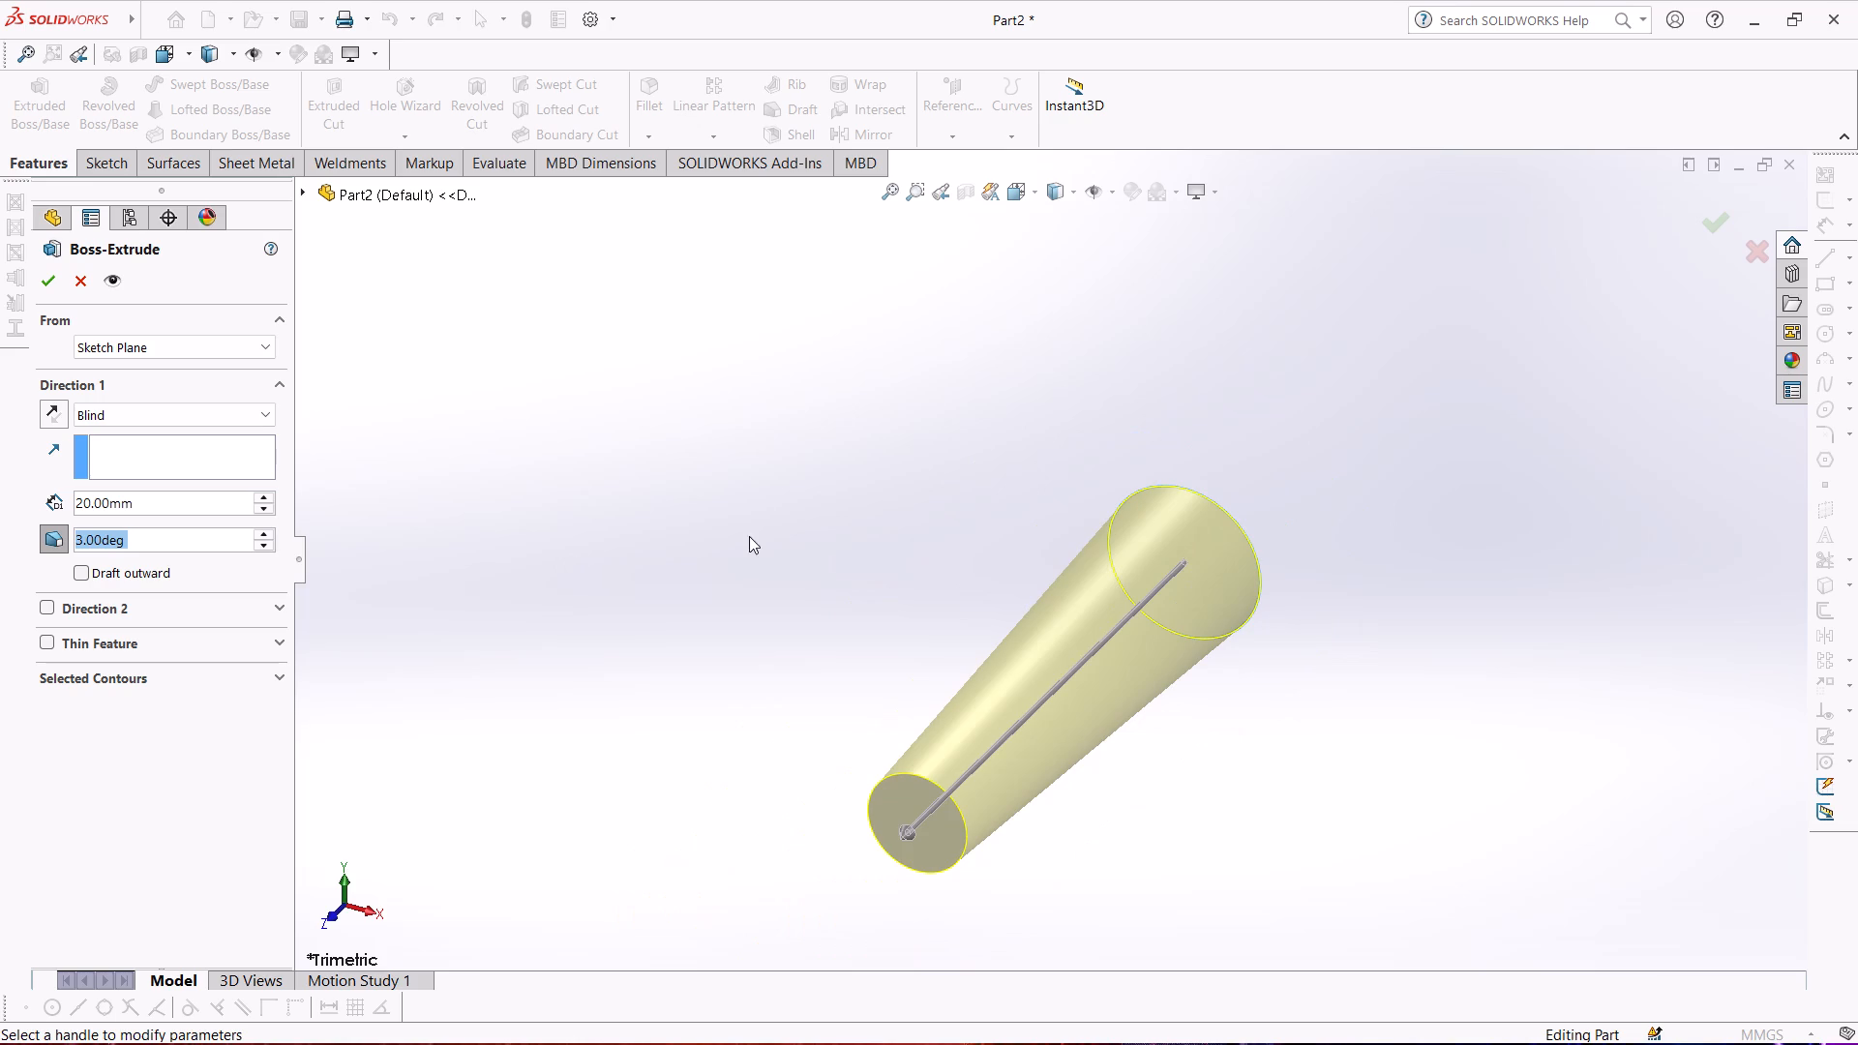
middle_click_drag(749, 536, 444, 621)
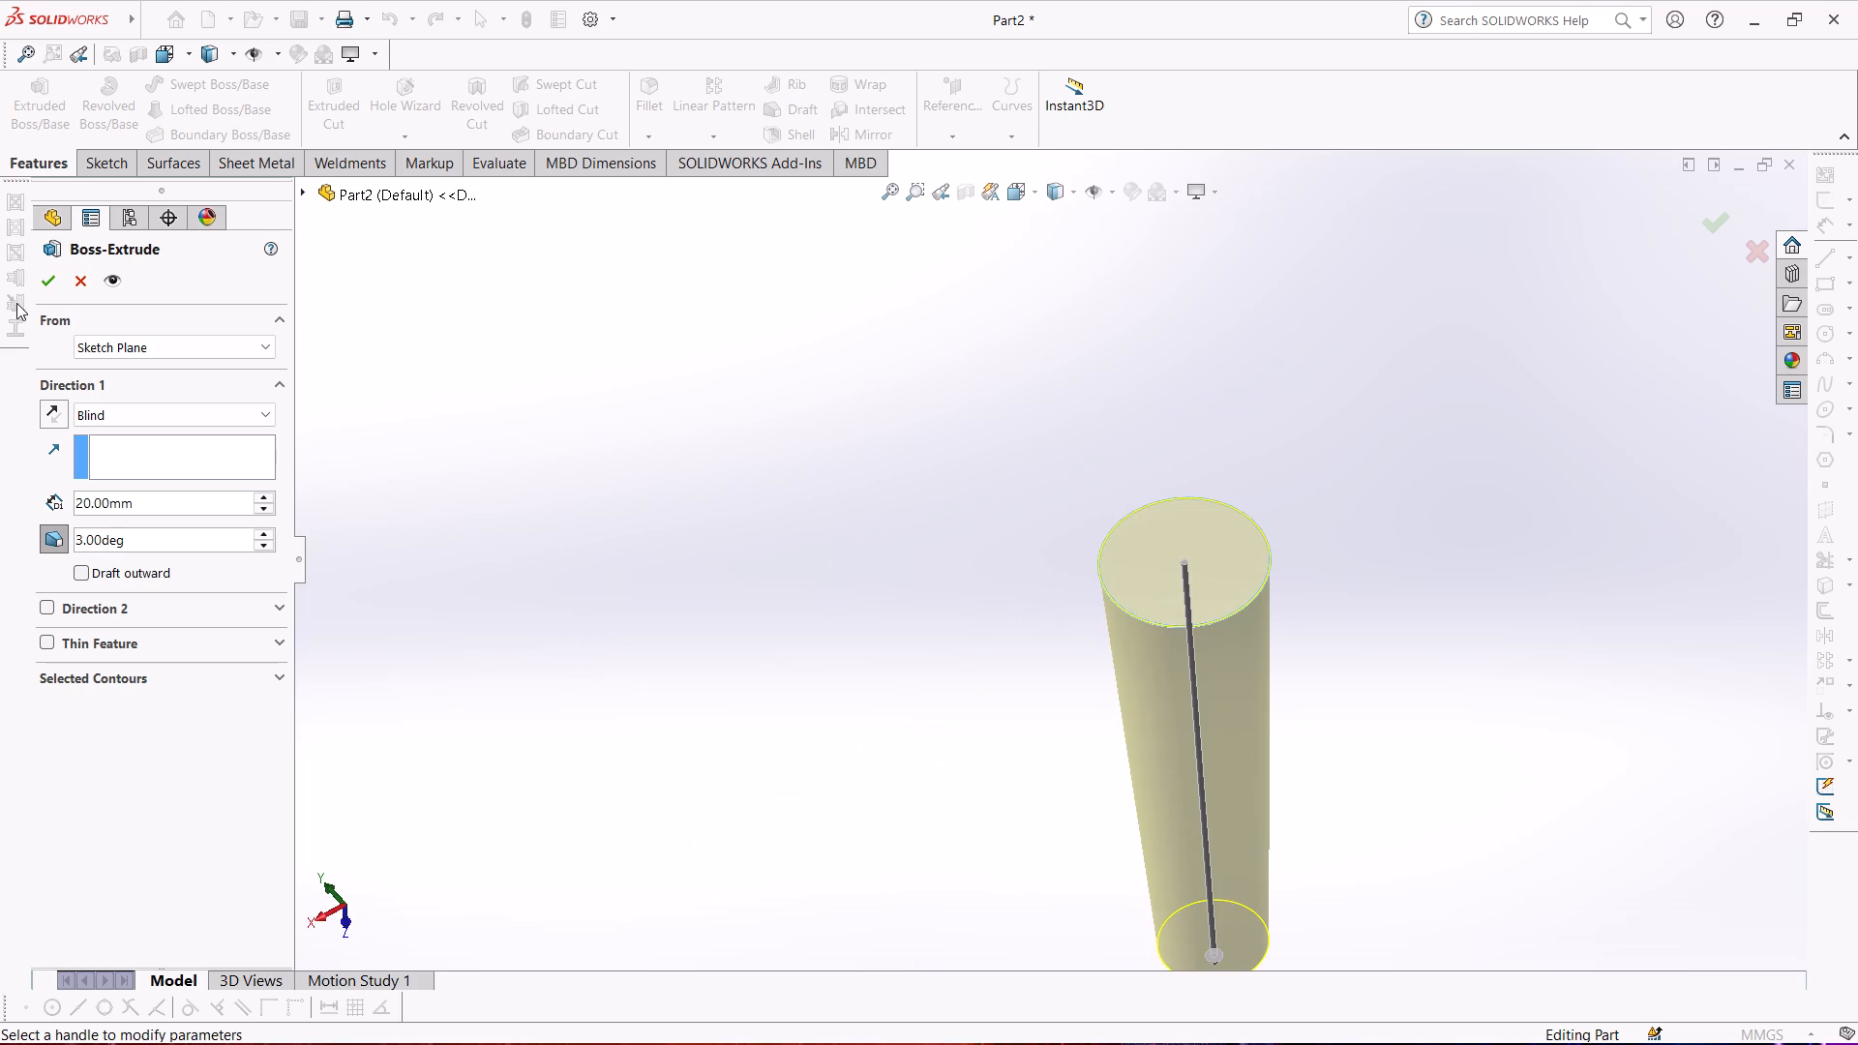
left_click(45, 280)
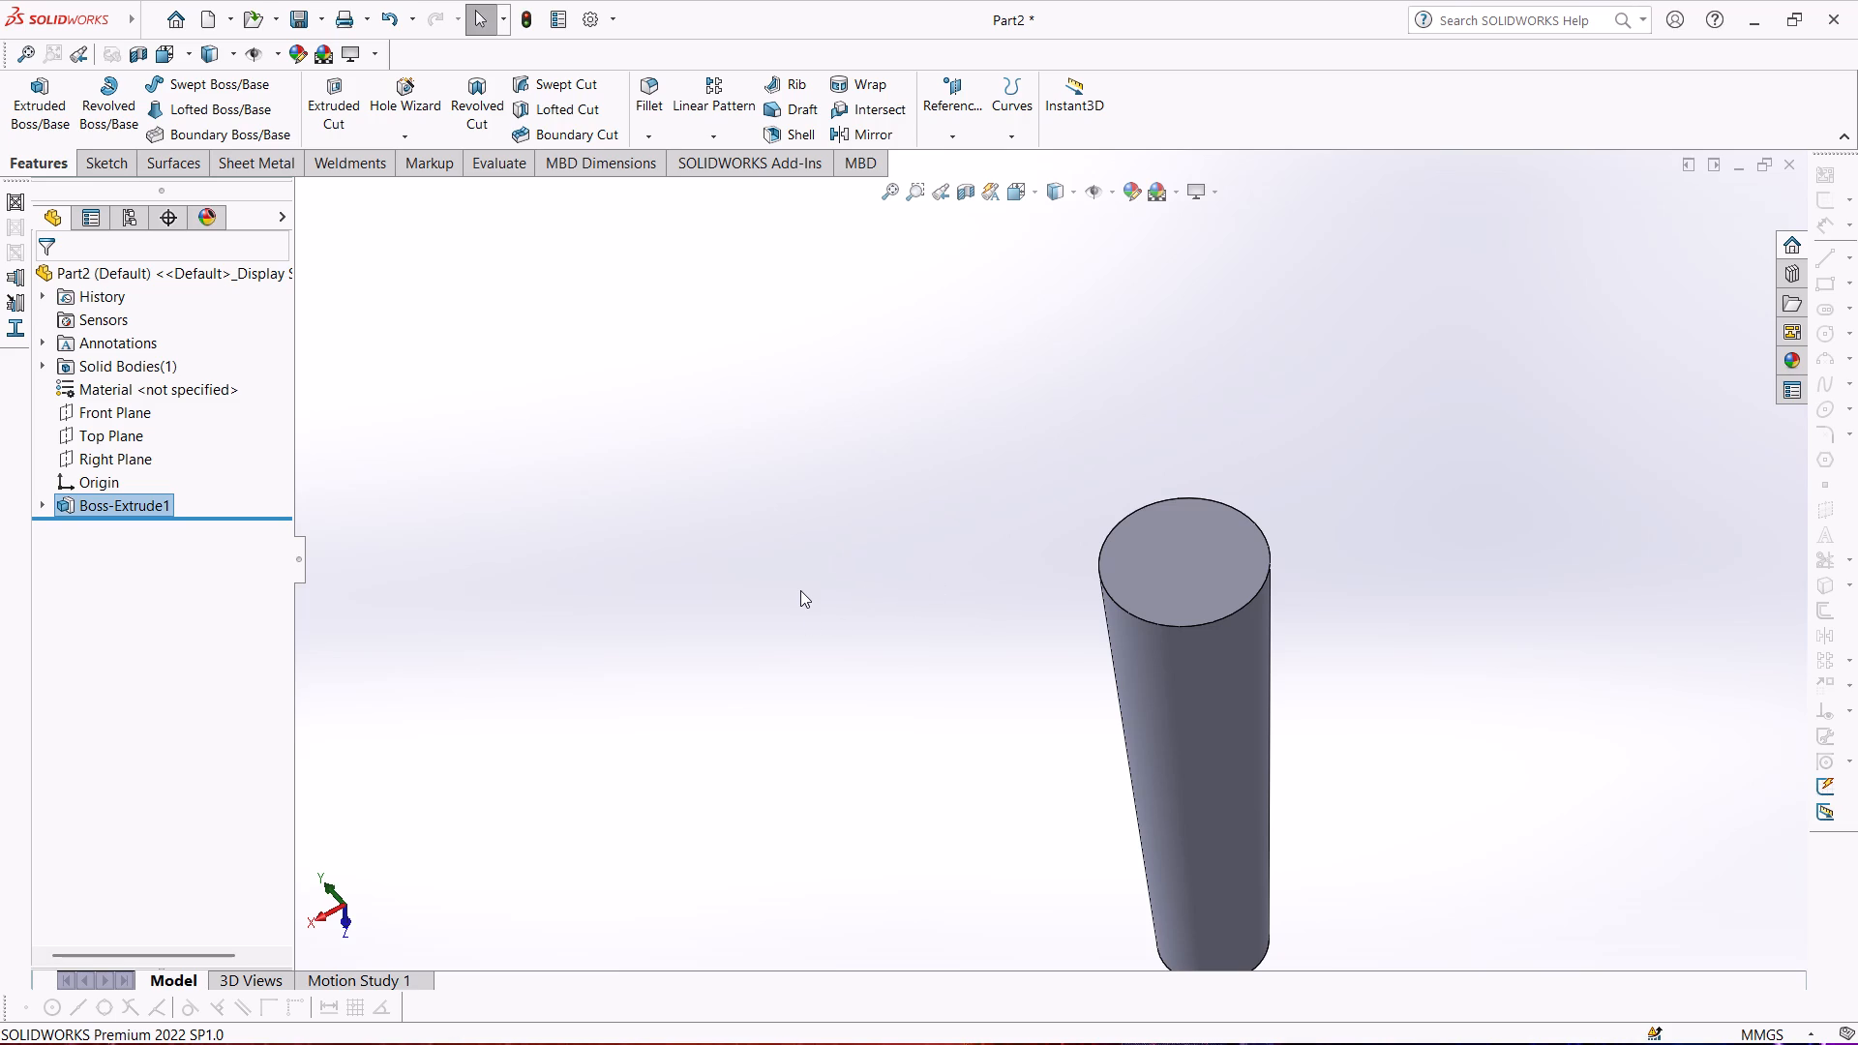
Save the tapered part in the knuckle_joint folder under the name taper_pin.
key("ctrl+s")
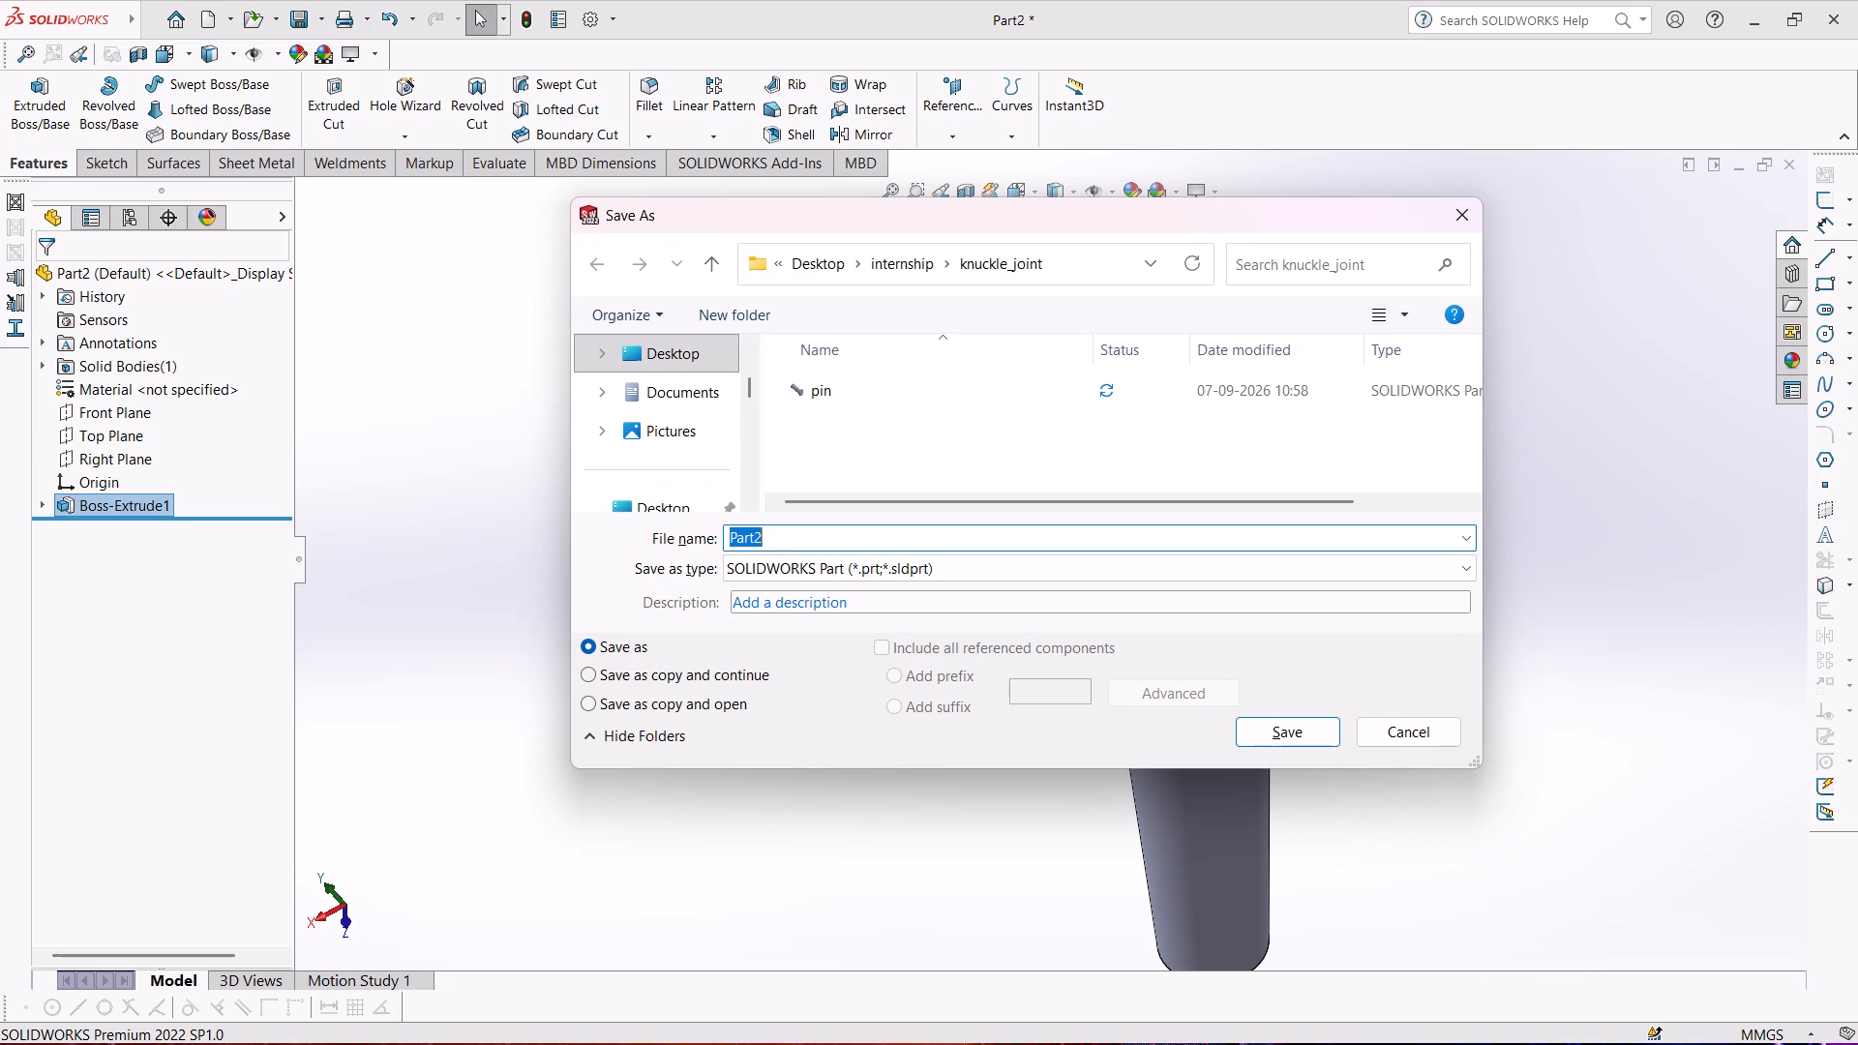
type("taper")
key("shift+underscore")
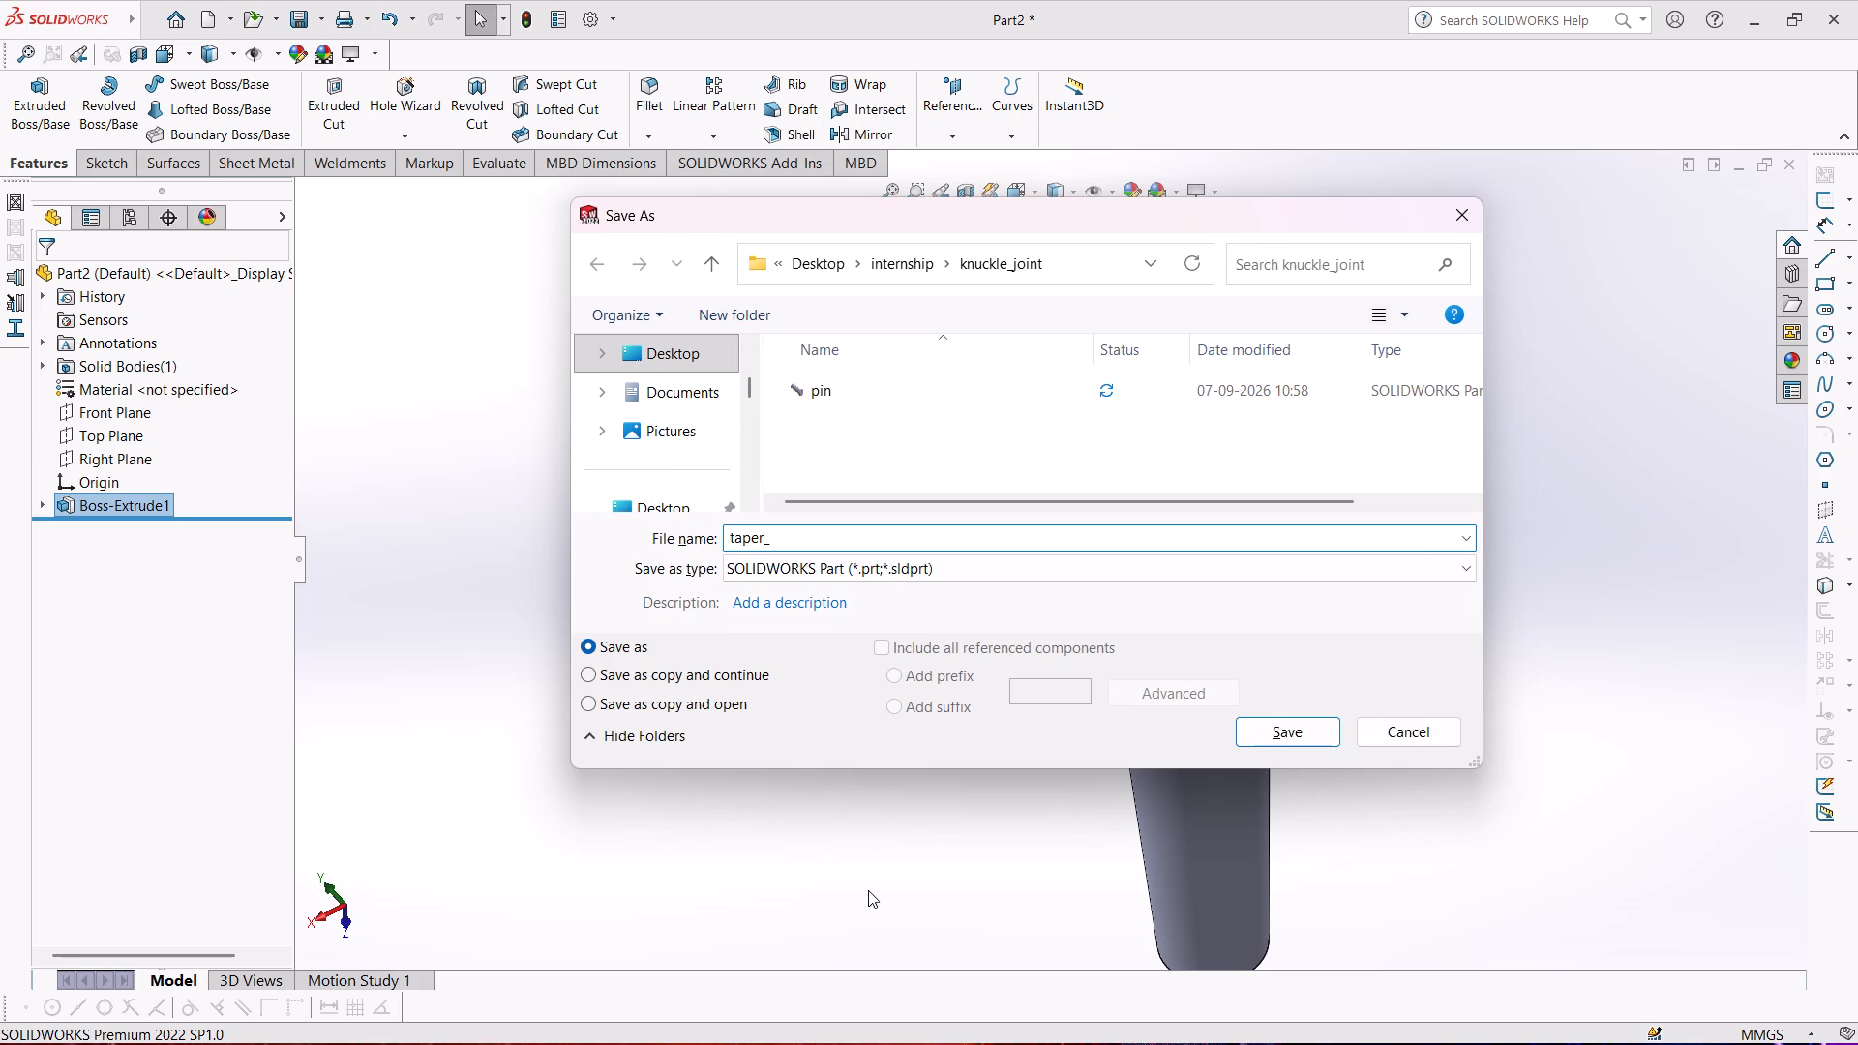
type("pin")
left_click(1279, 730)
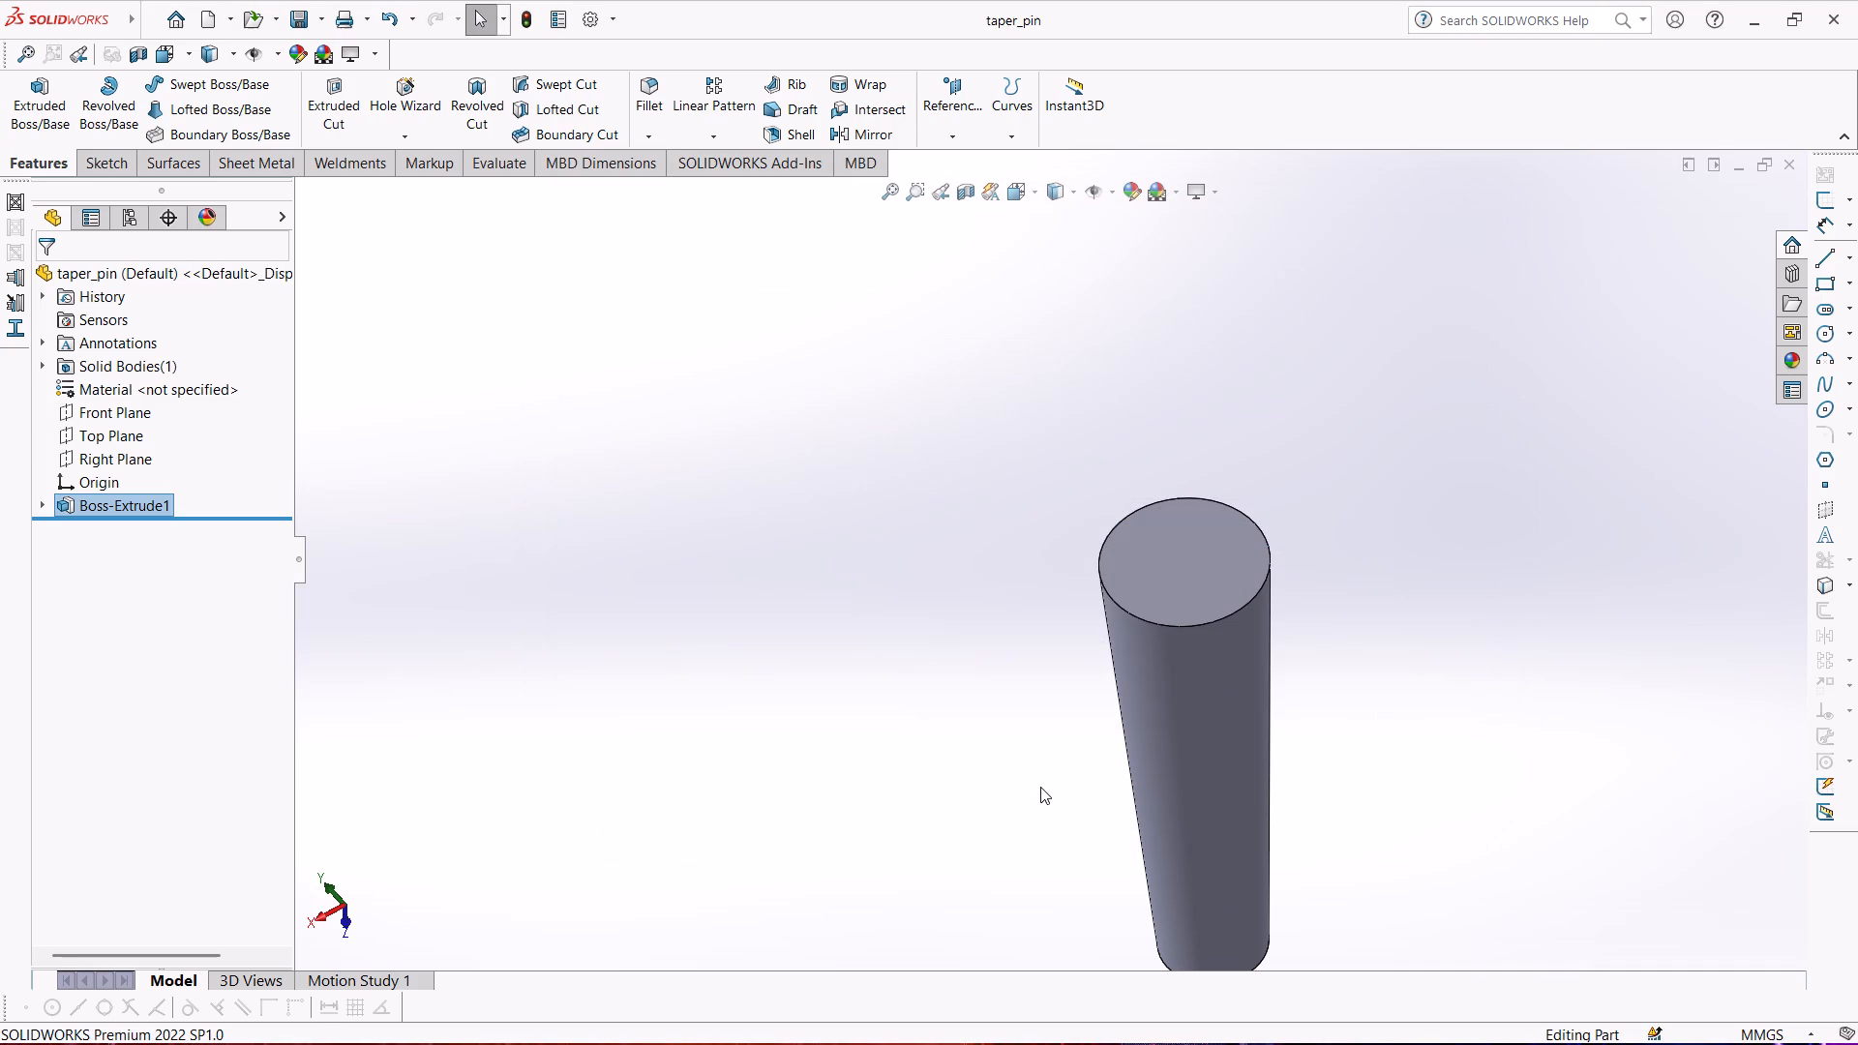
Create a new part document.
key("ctrl+n")
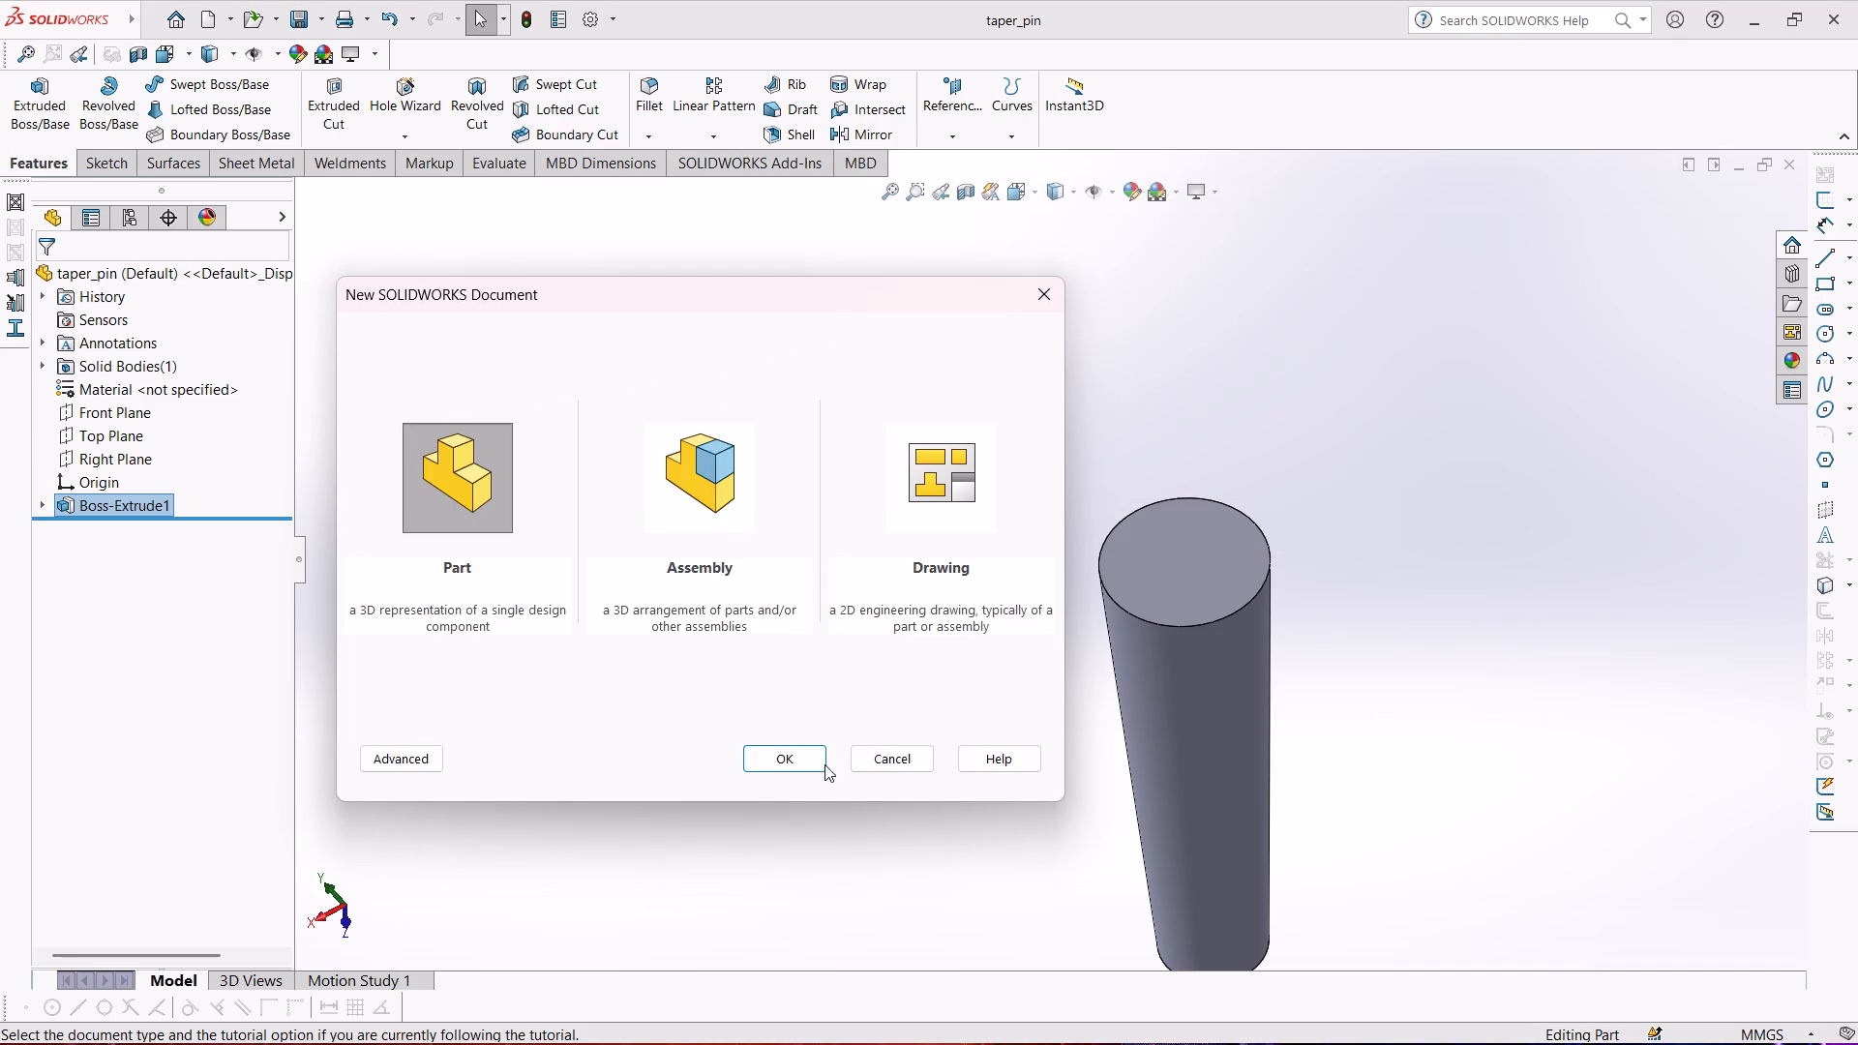
left_click(778, 755)
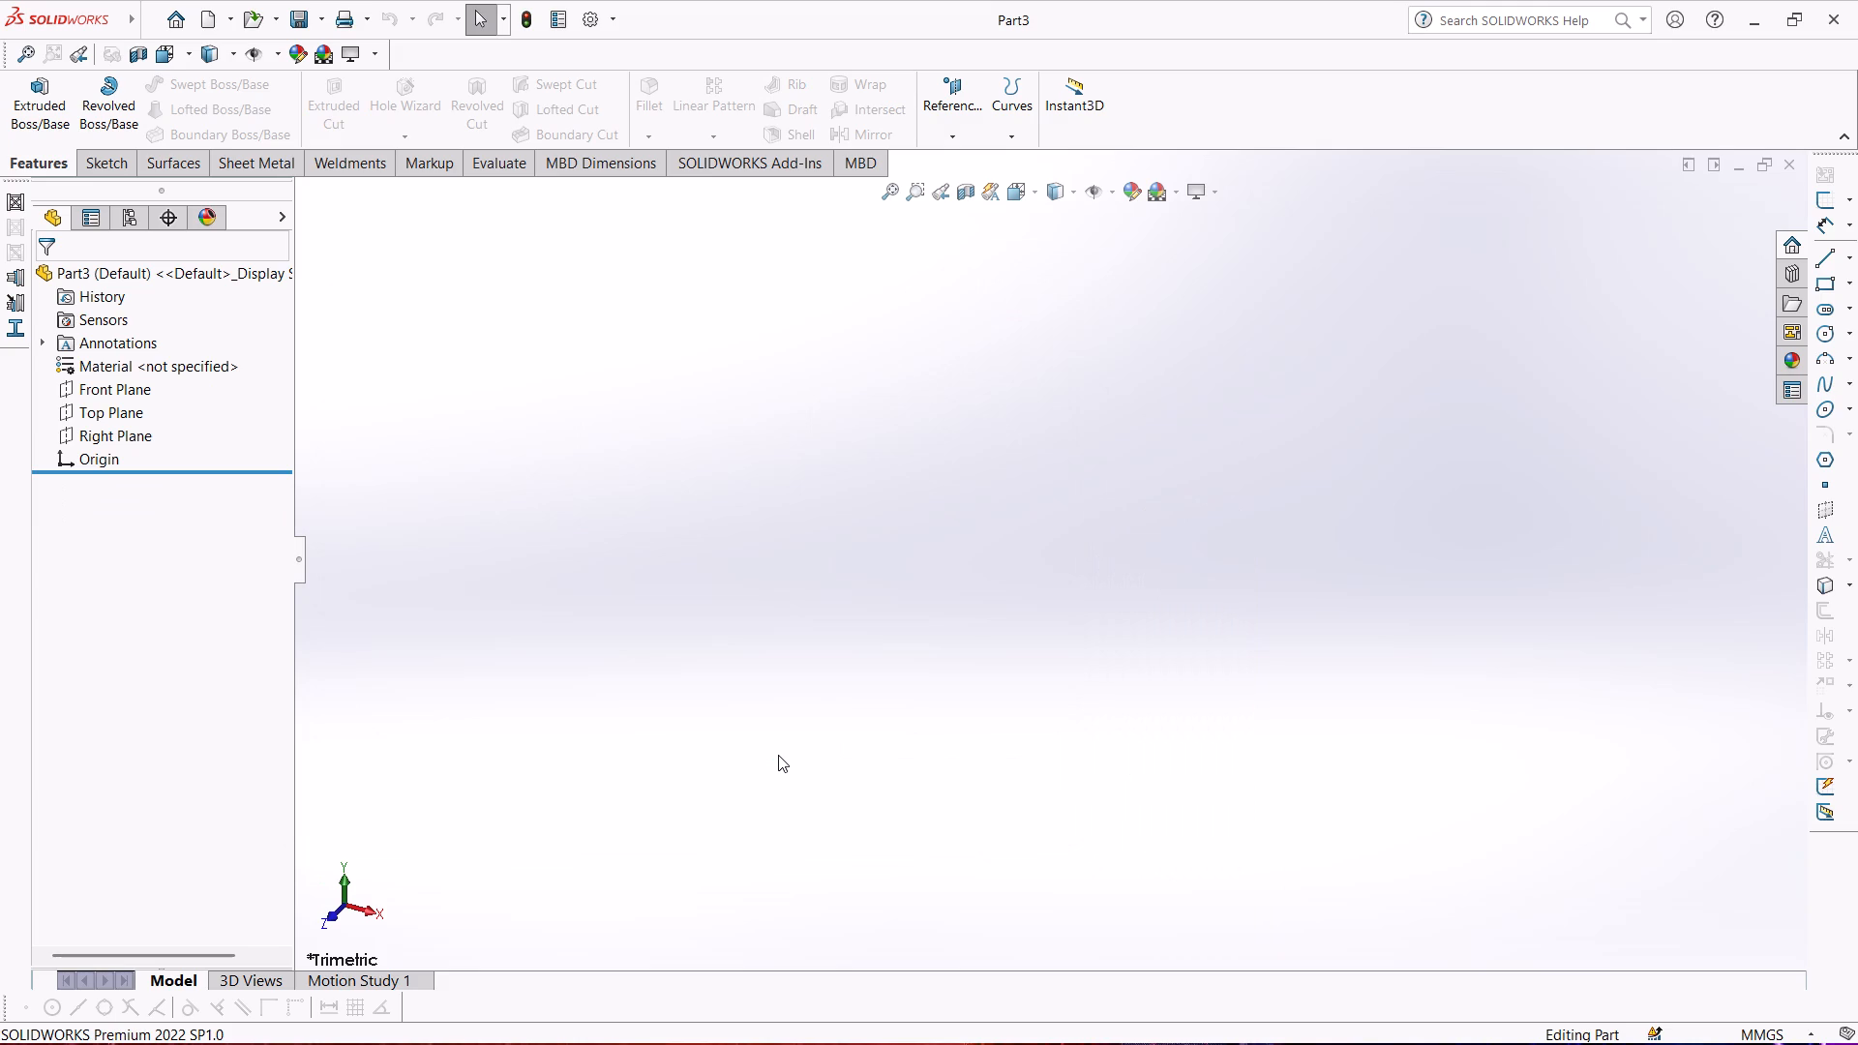
Sketch two concentric circles on the Front Plane, centred on the origin, with radii of about 33 mm and 50 mm.
left_click(86, 157)
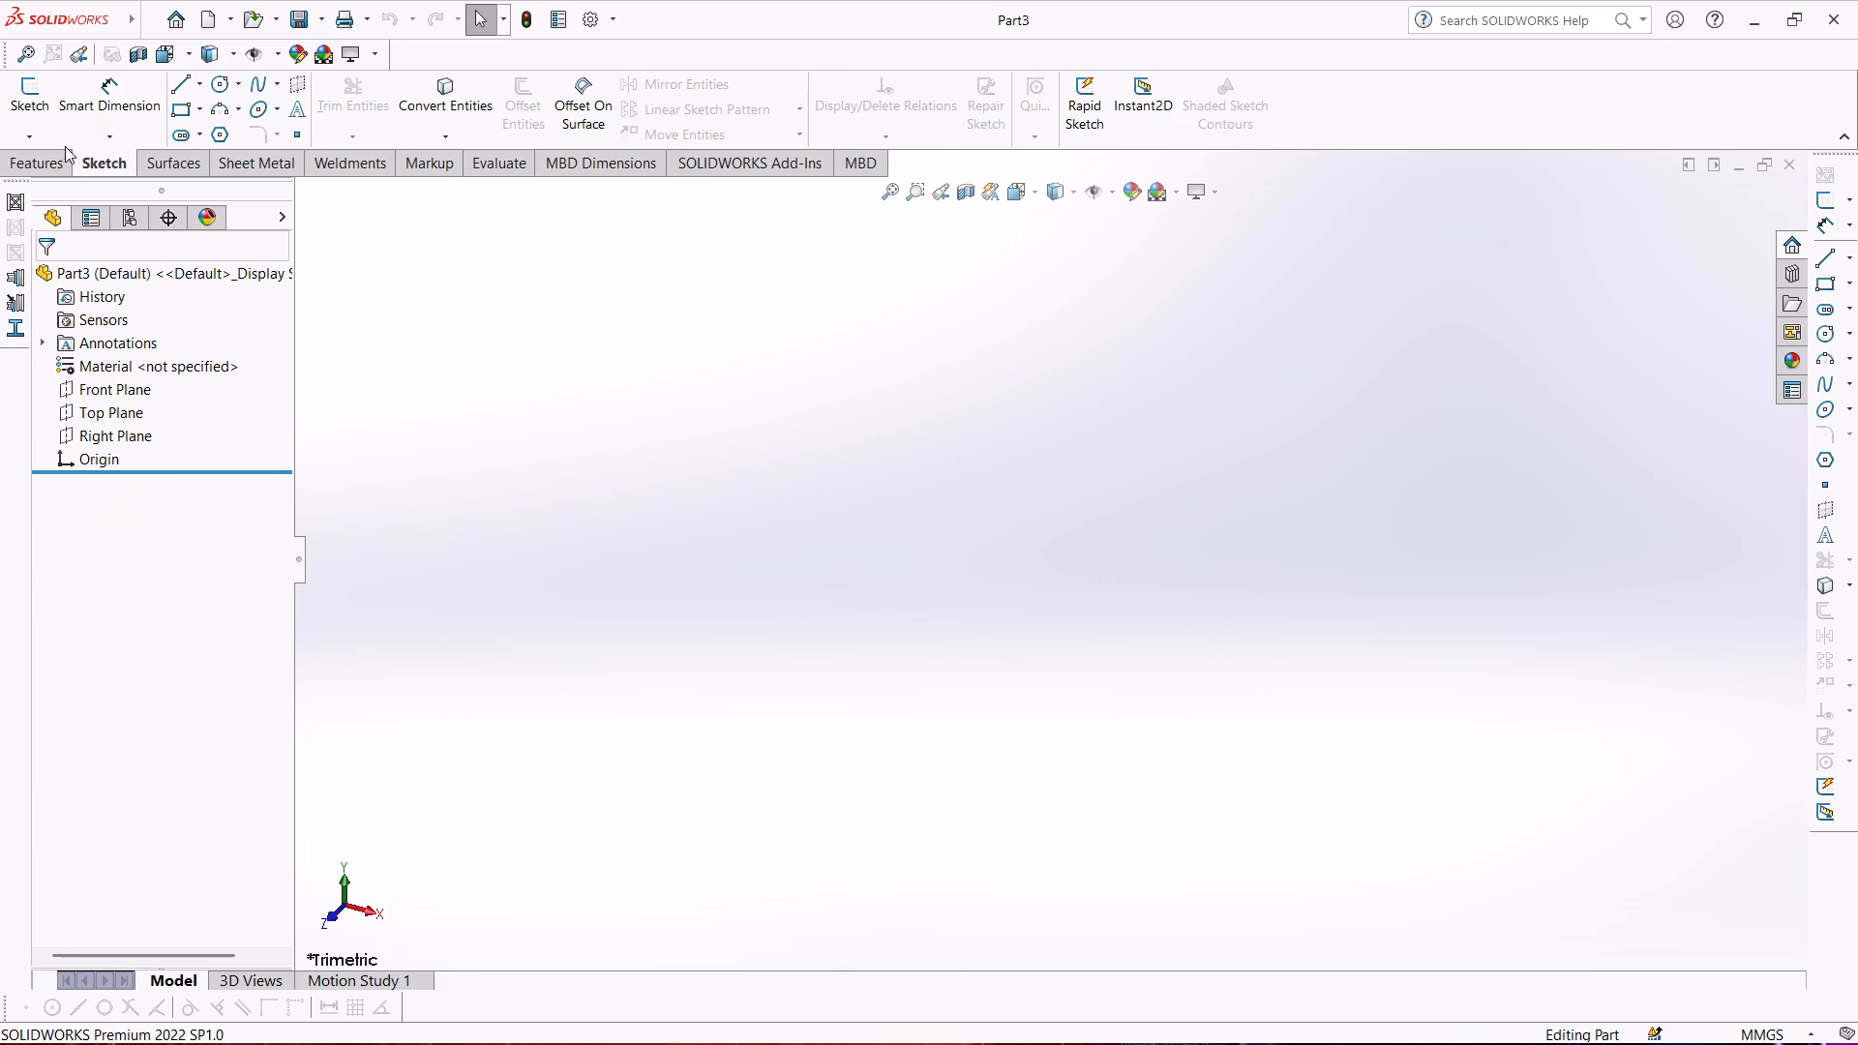
left_click(25, 103)
left_click(786, 405)
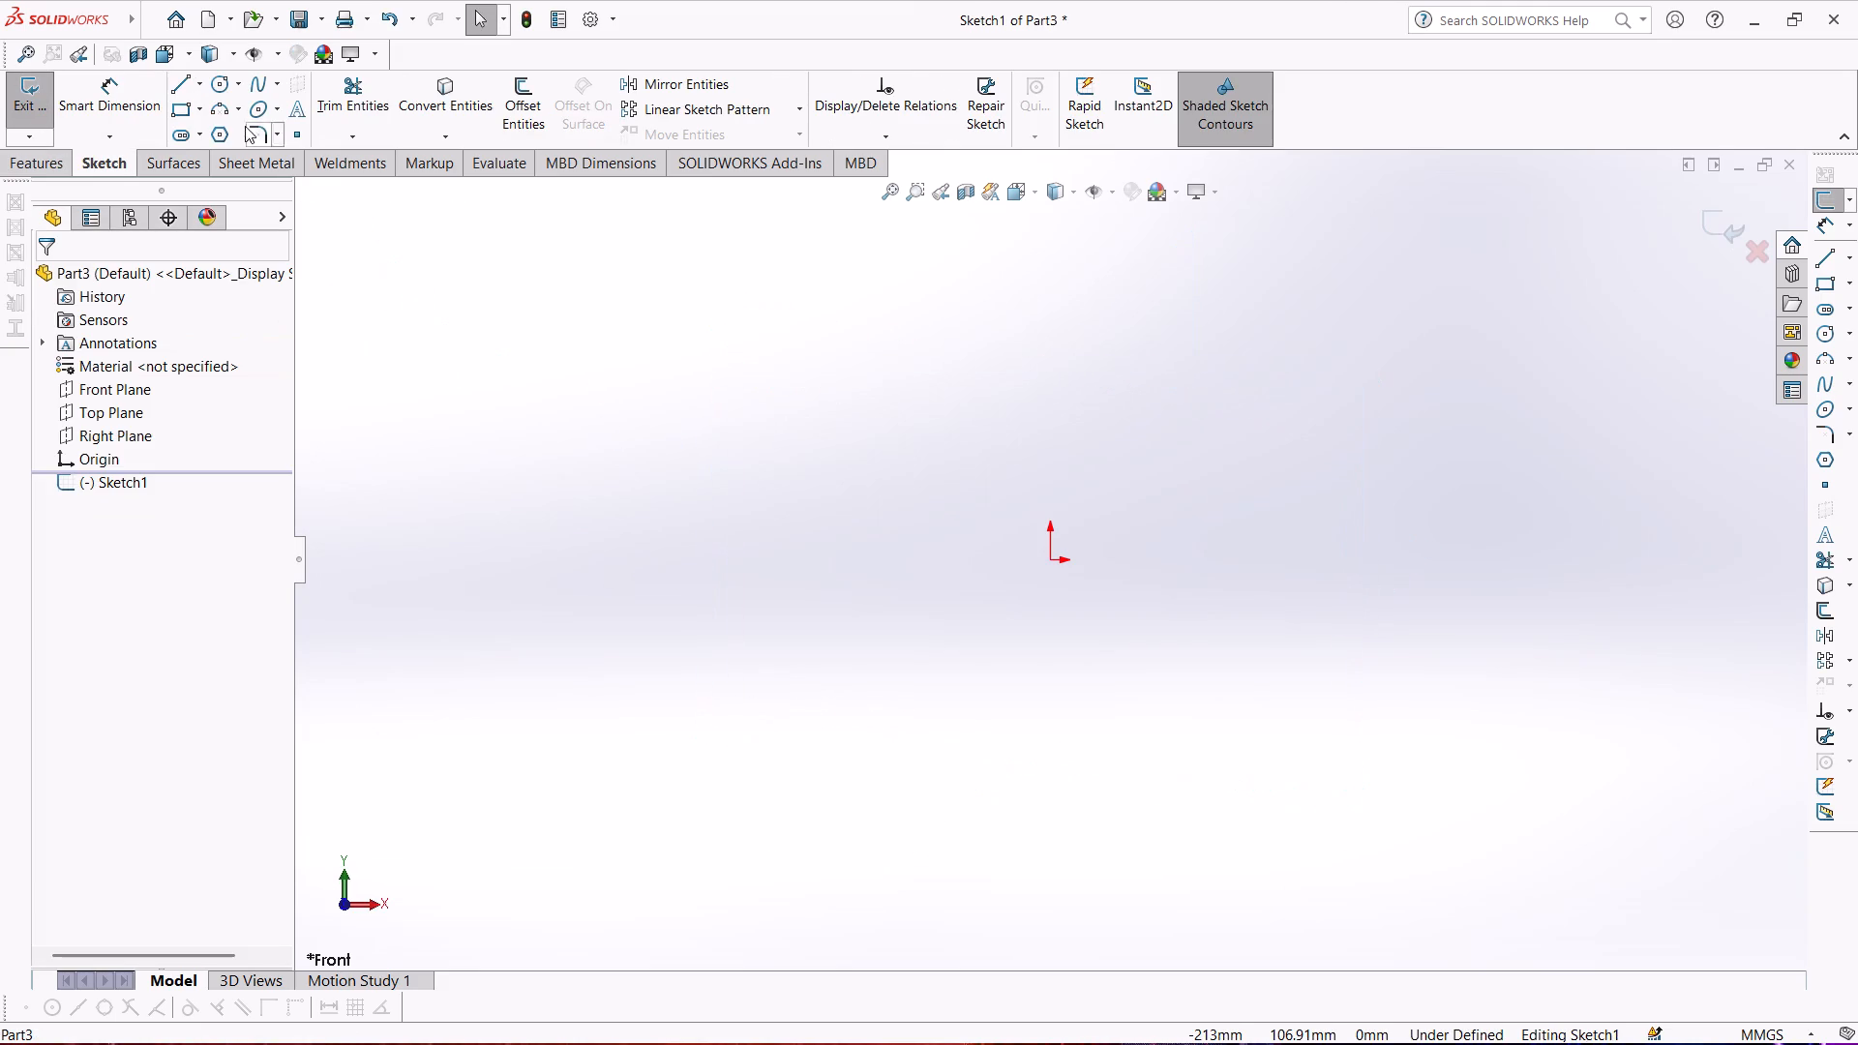
left_click(221, 83)
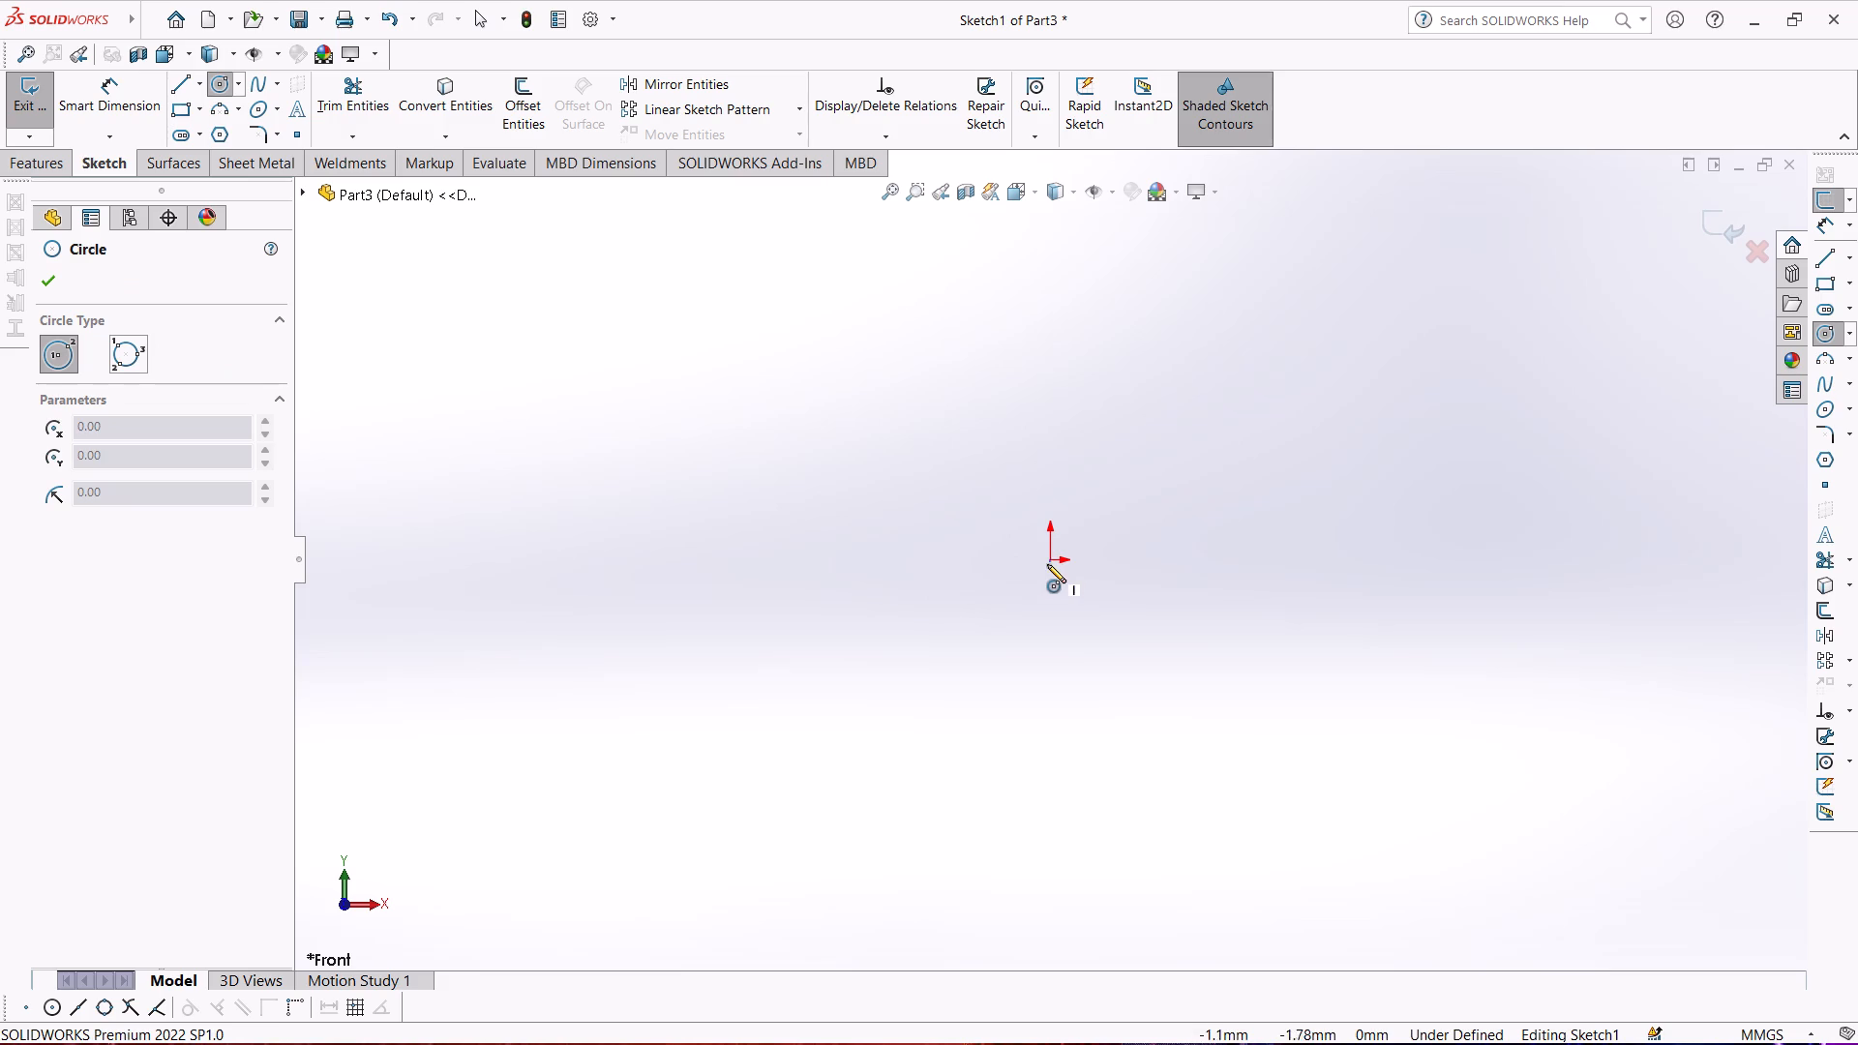
left_click(1049, 558)
left_click(1147, 621)
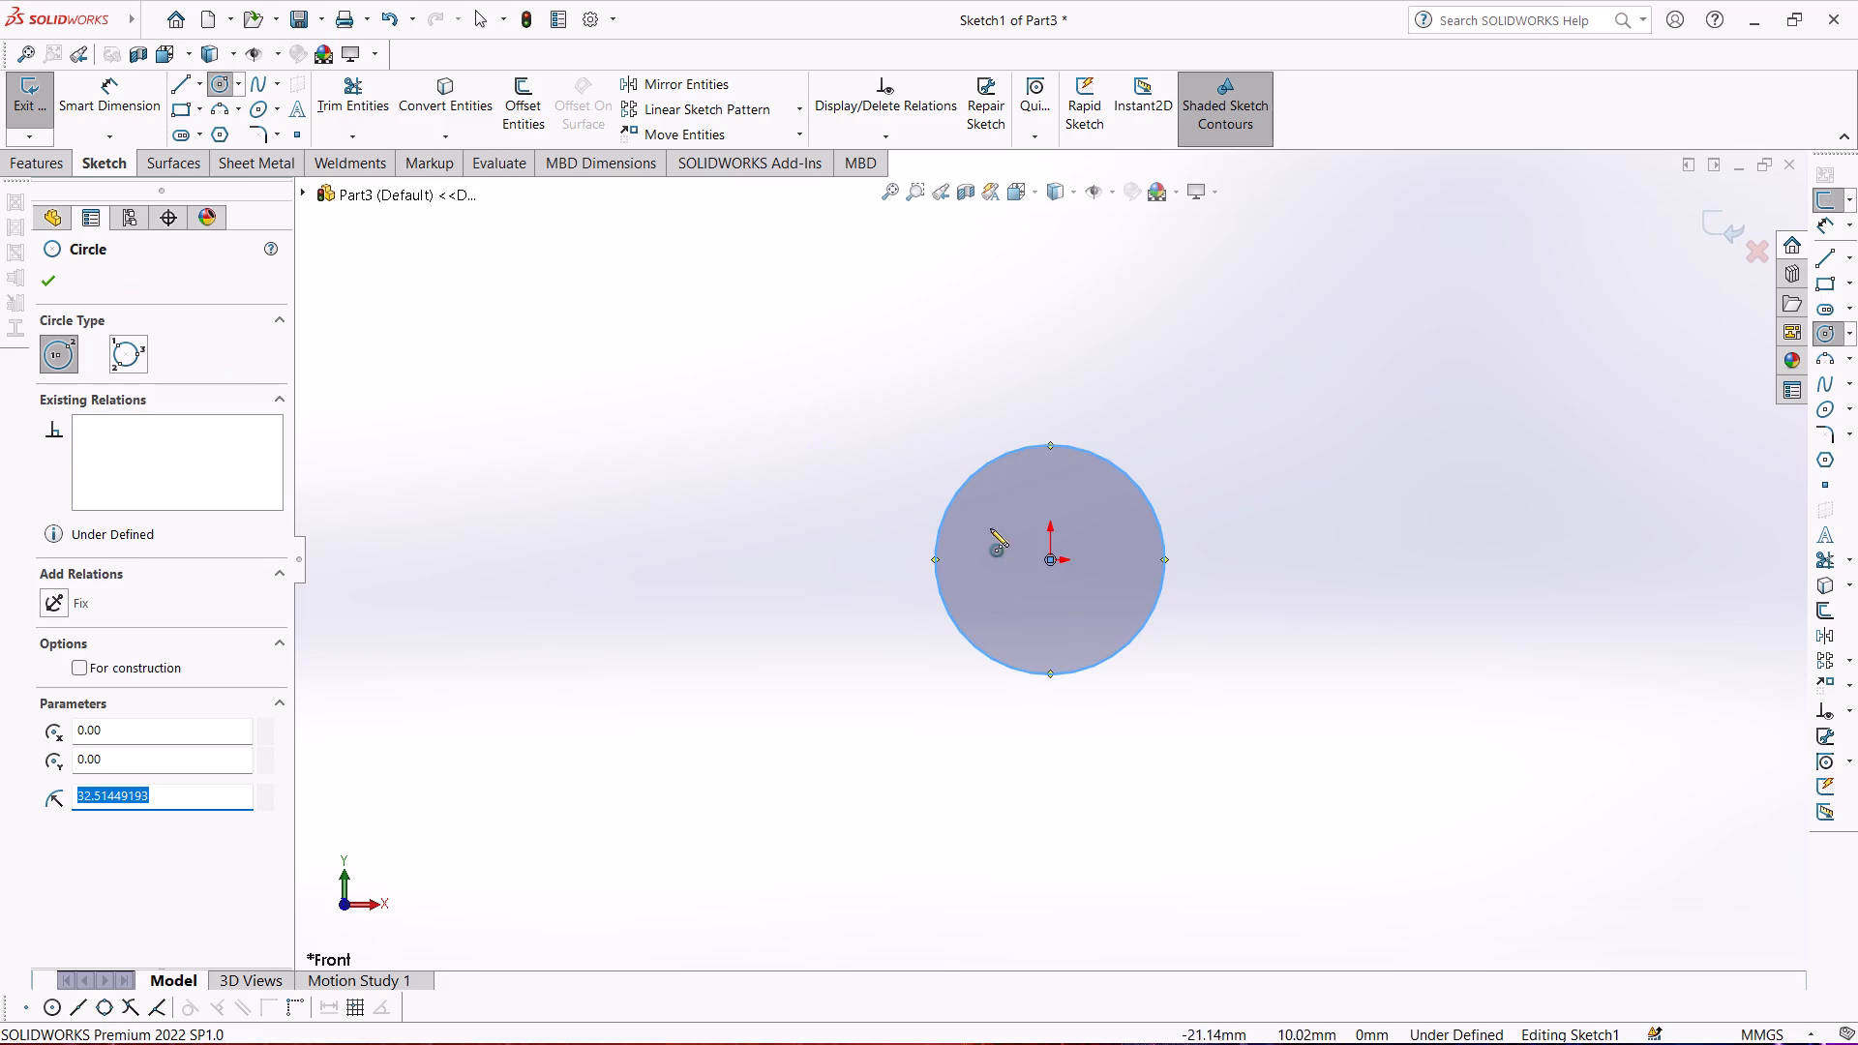
left_click(1049, 557)
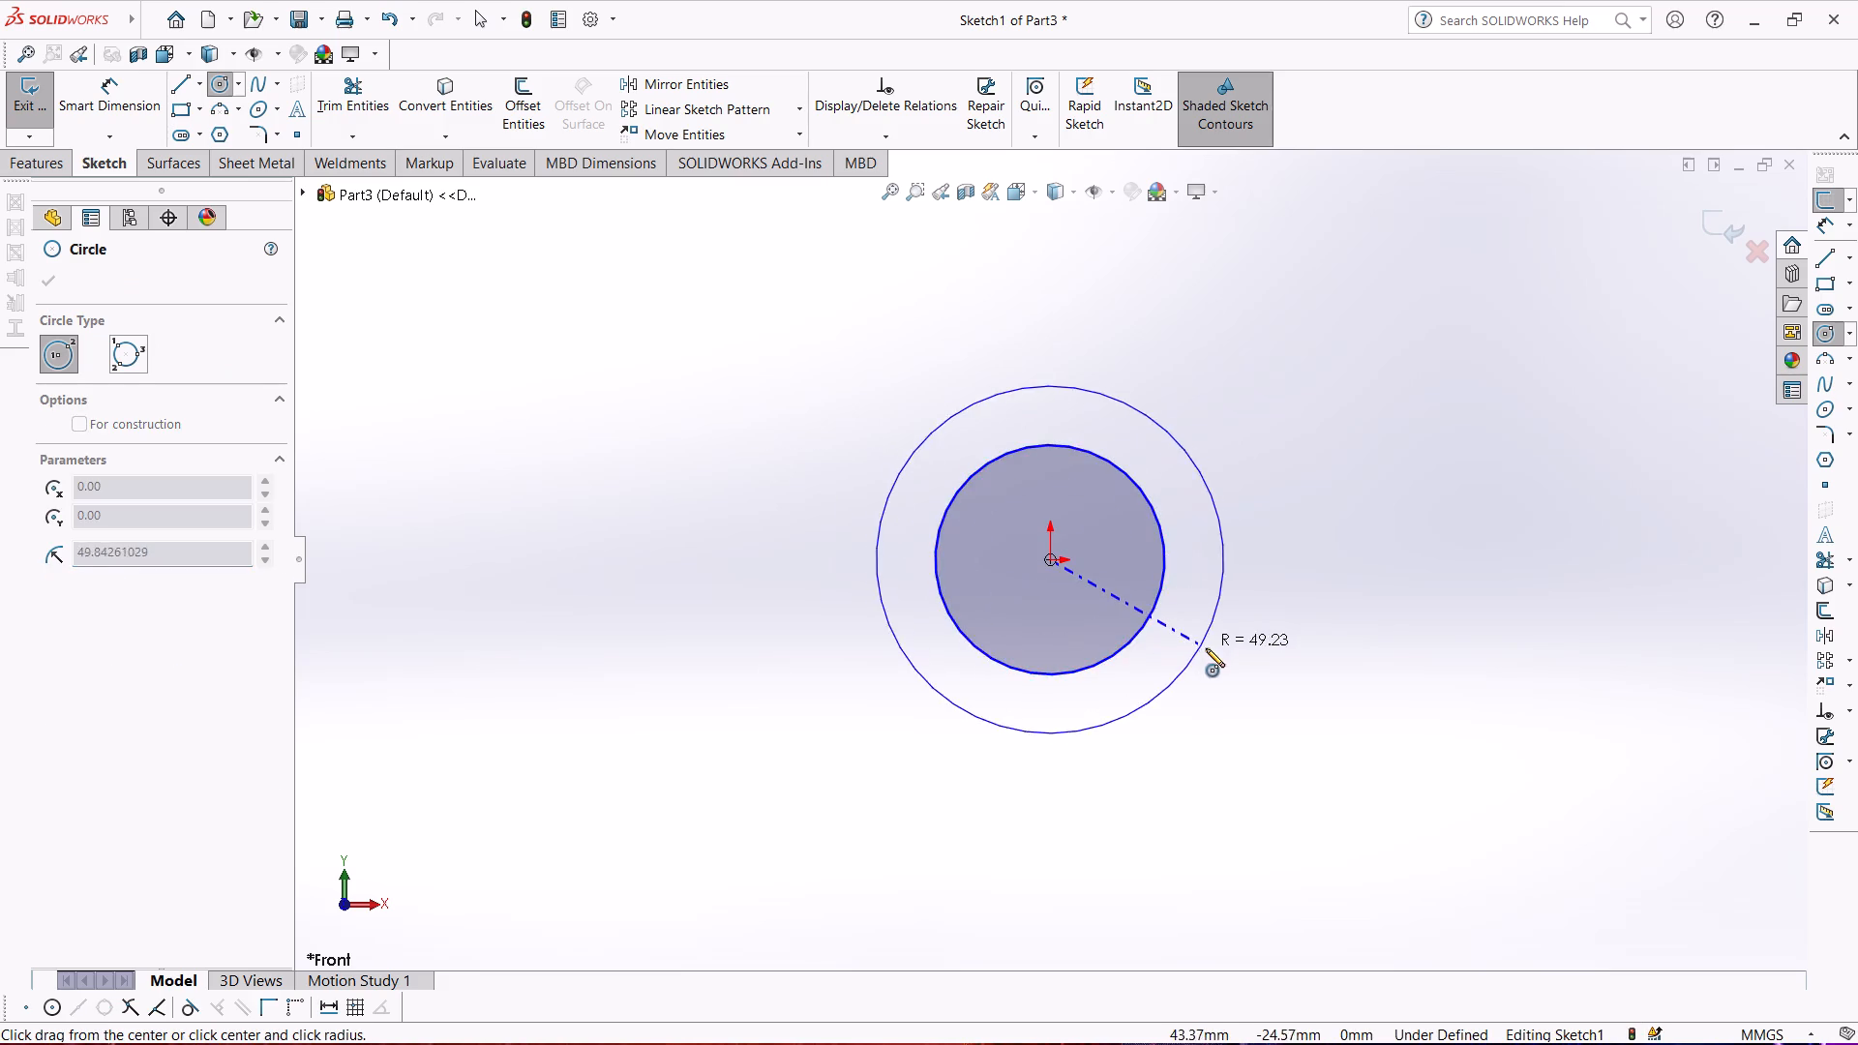
left_click(1208, 650)
Dimension the inner circle to 25 mm diameter and the outer circle to 38 mm diameter, and exit the sketch.
left_click(126, 99)
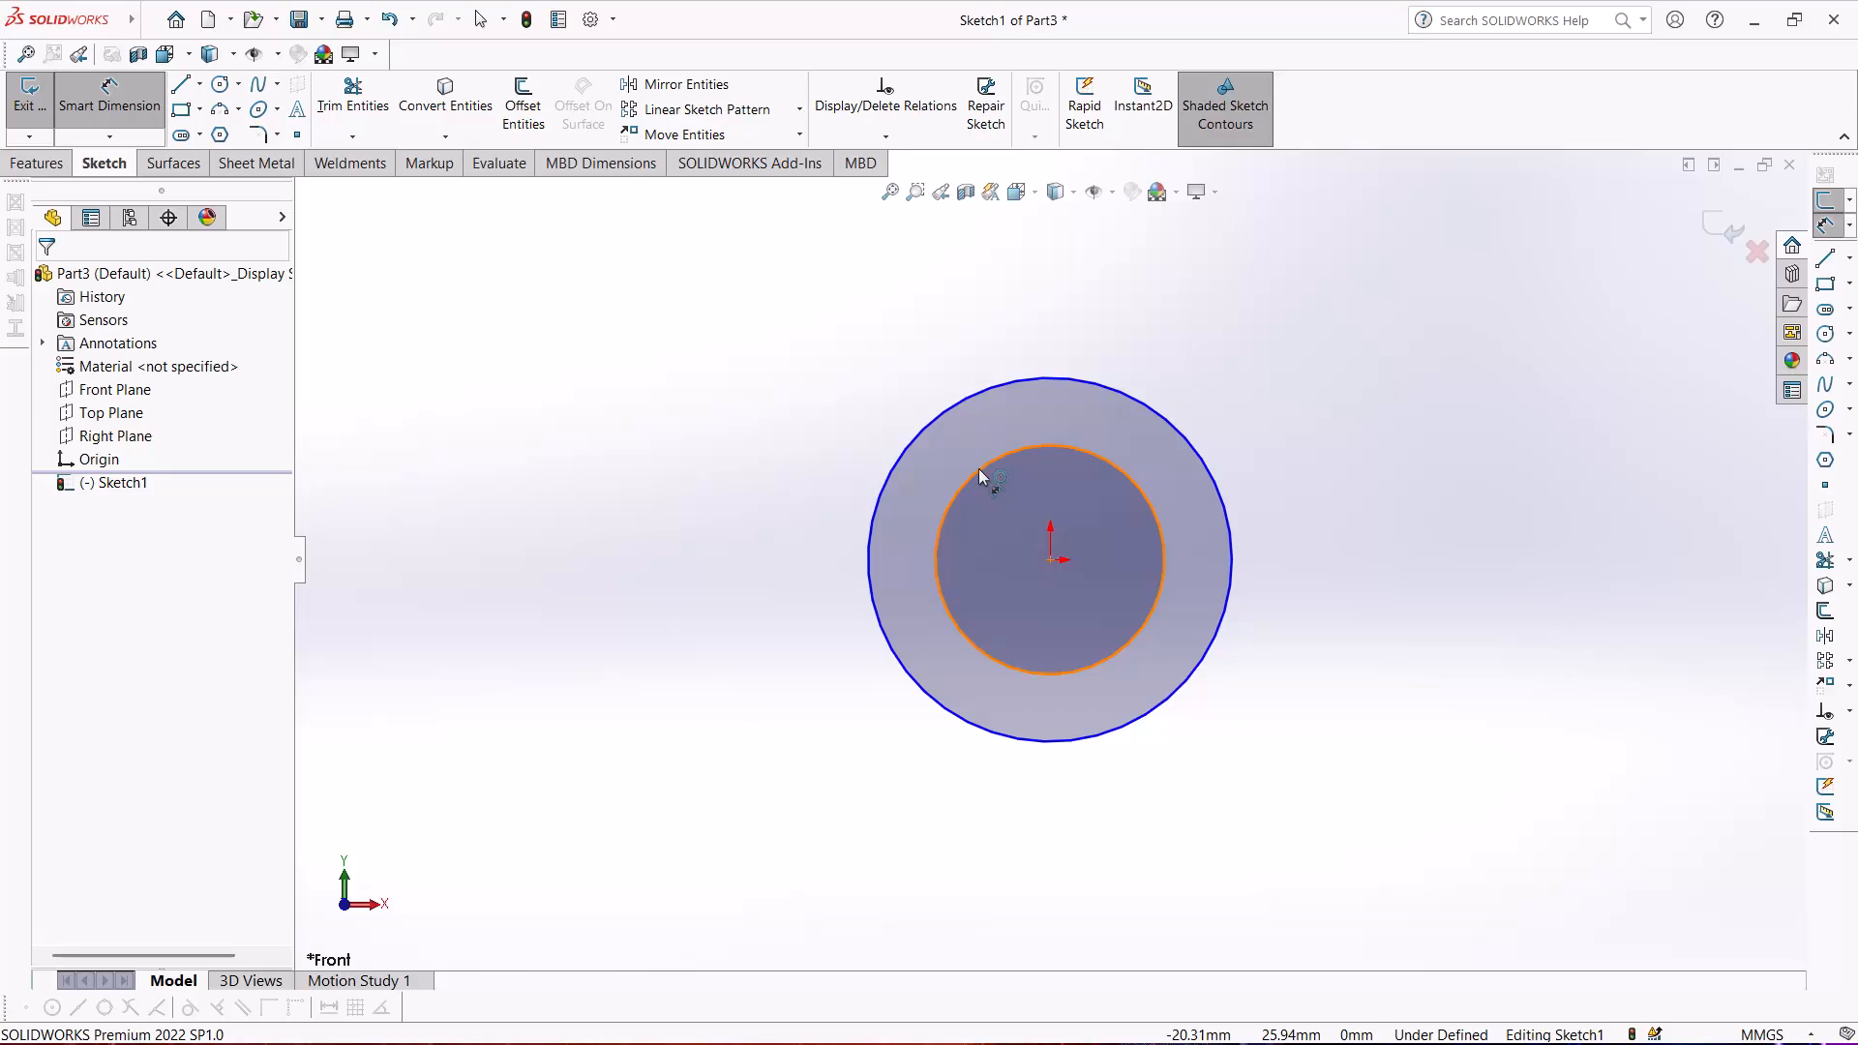
left_click(978, 468)
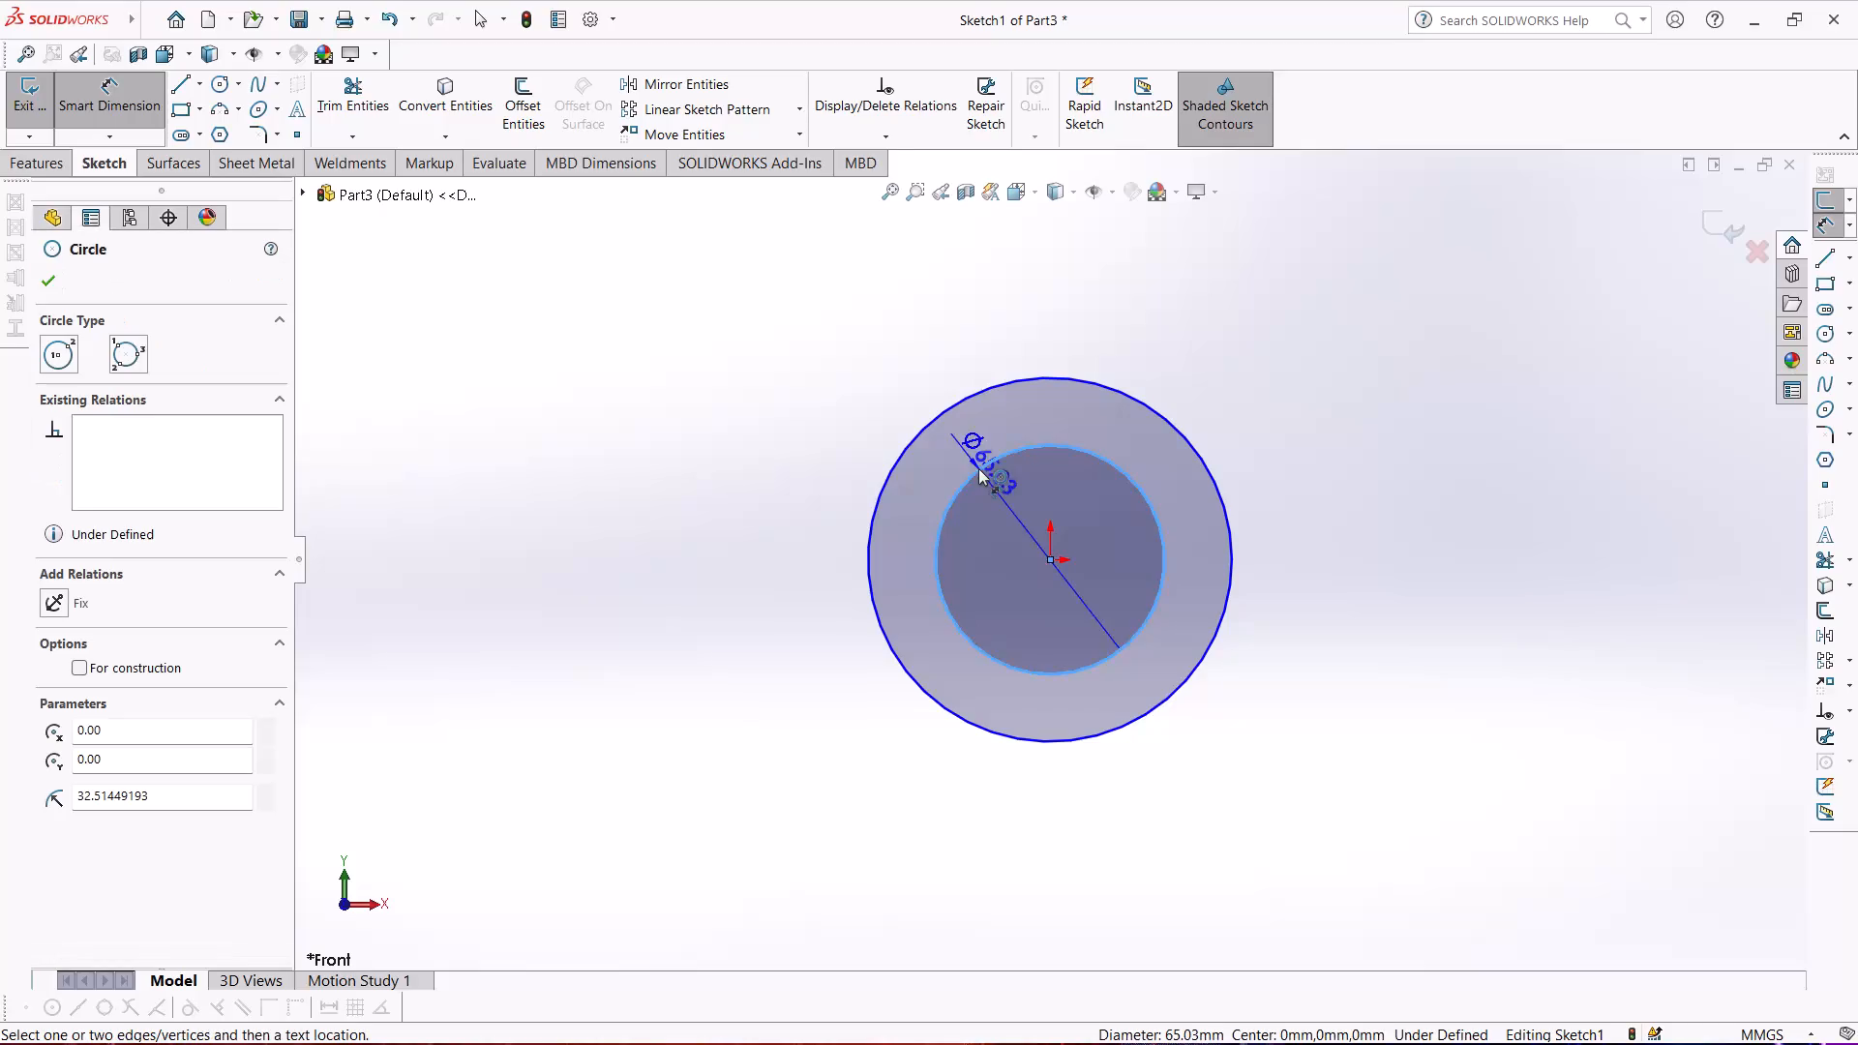
left_click(675, 348)
type("25")
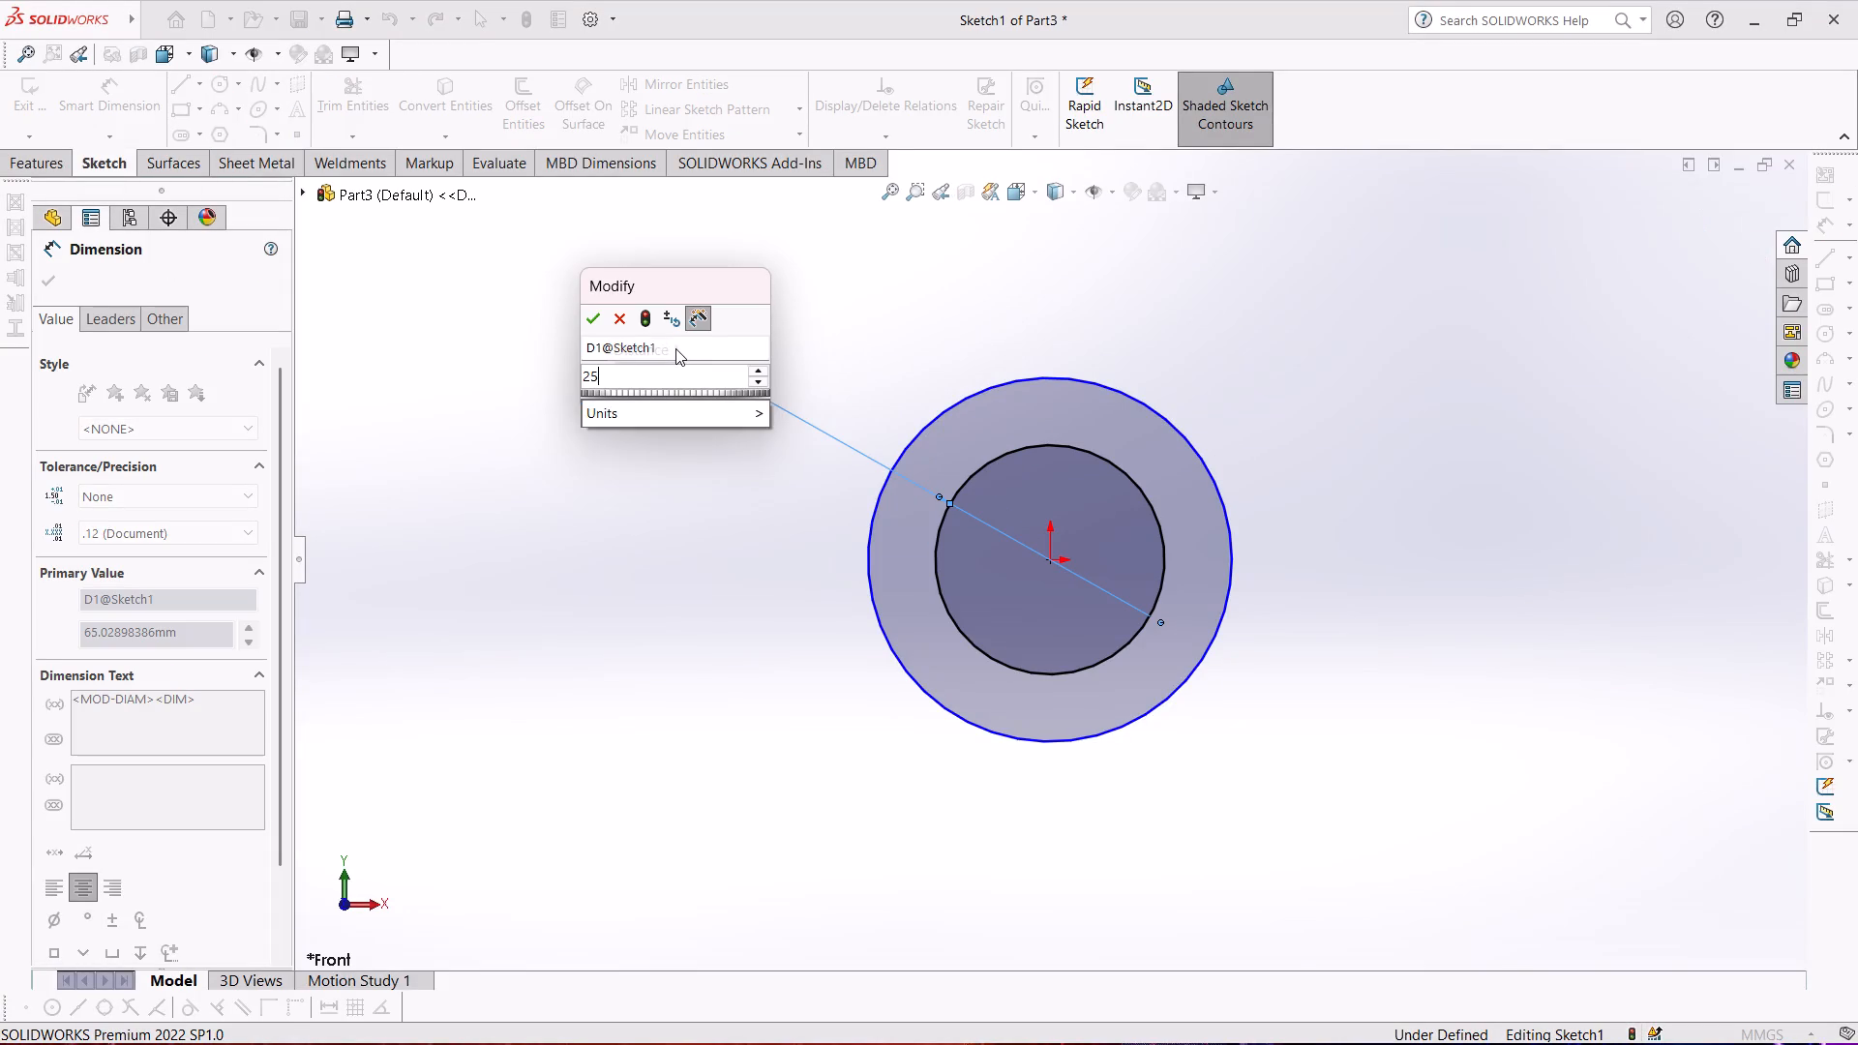
key("Return")
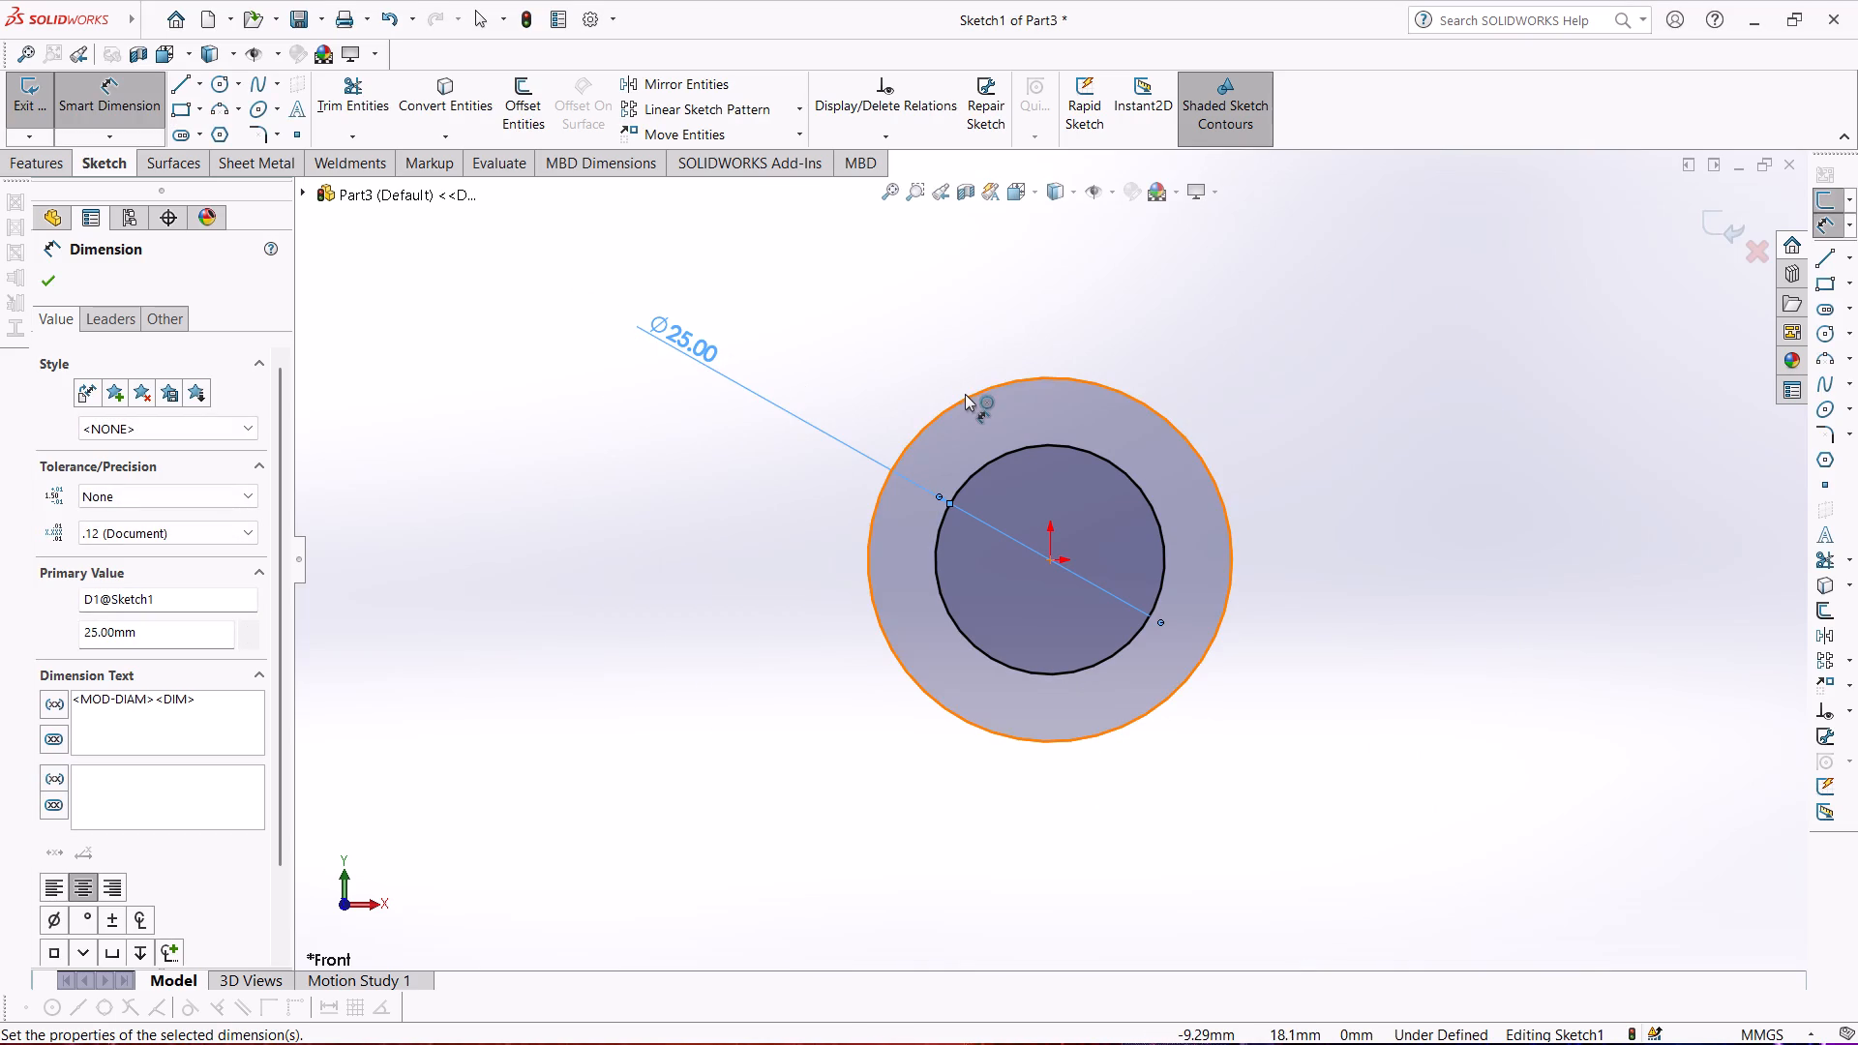
left_click(965, 394)
left_click(884, 328)
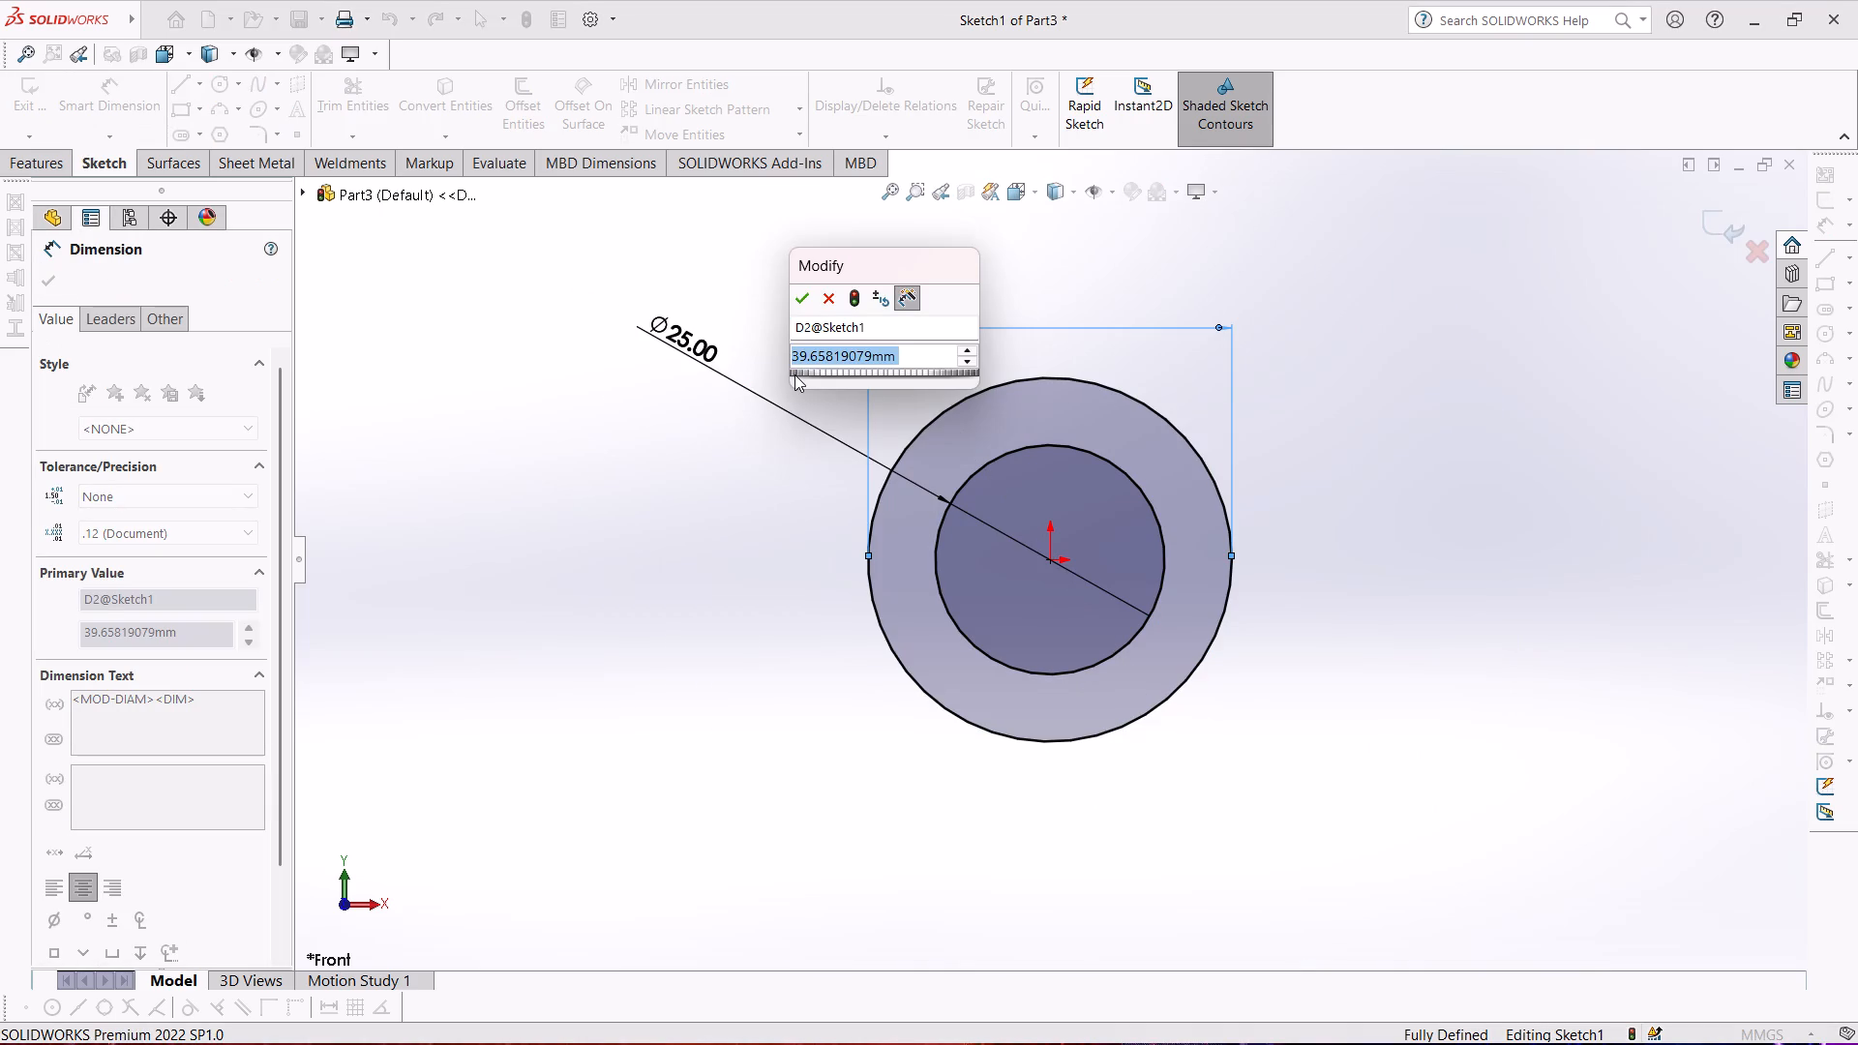
type("38")
key("Return")
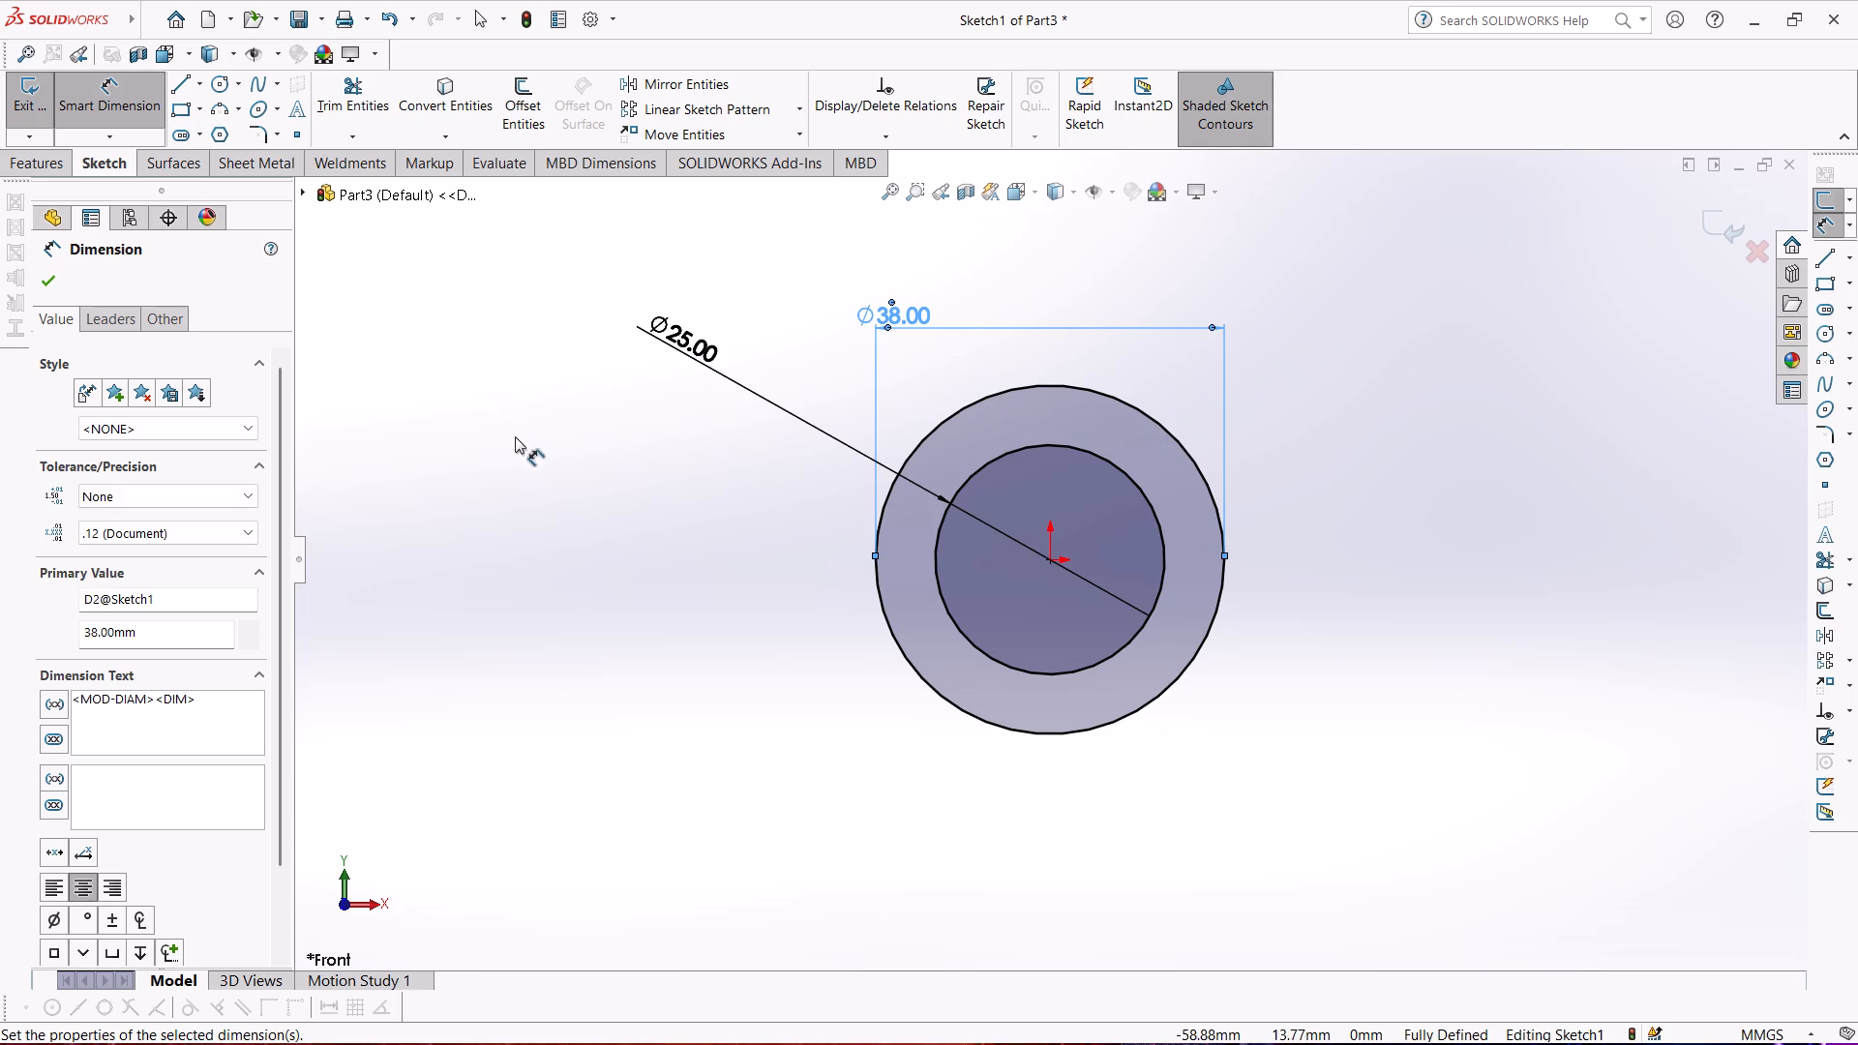
left_click(574, 490)
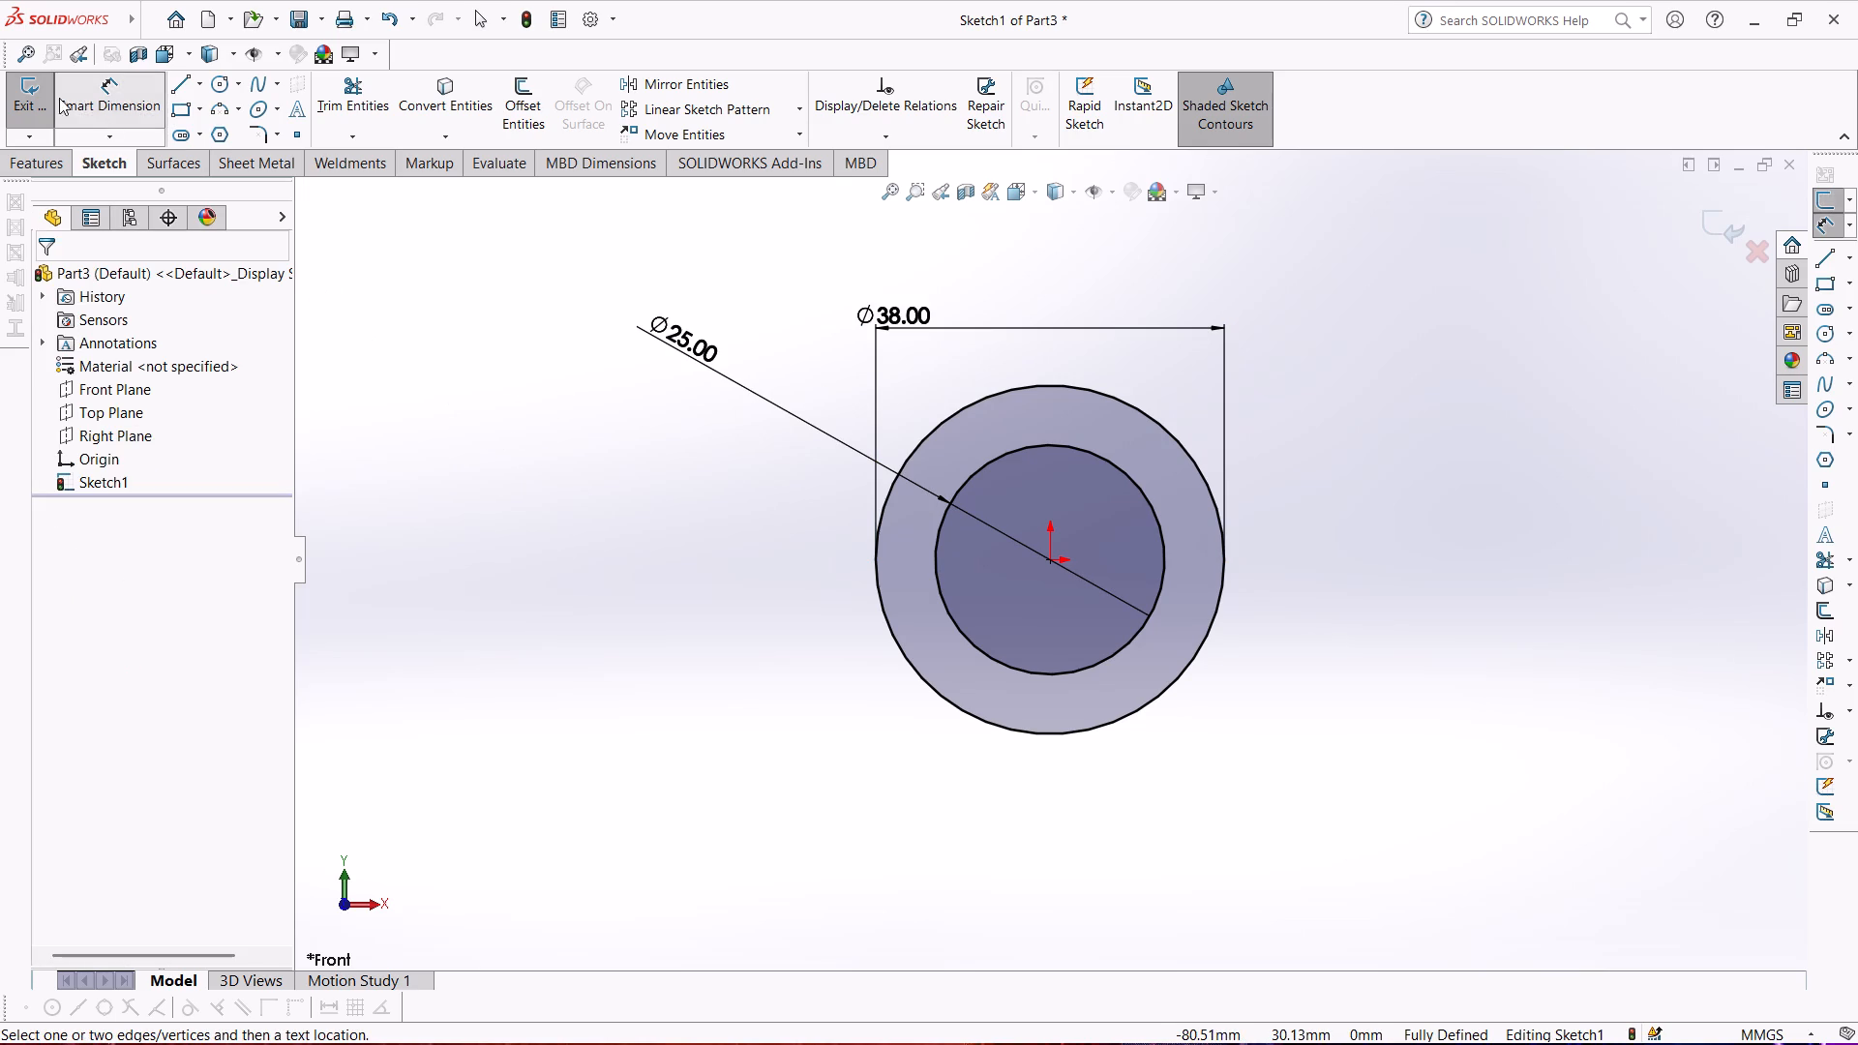
left_click(45, 94)
Extrude the ring profile as a Blind boss 12 mm deep.
left_click(50, 161)
left_click(38, 117)
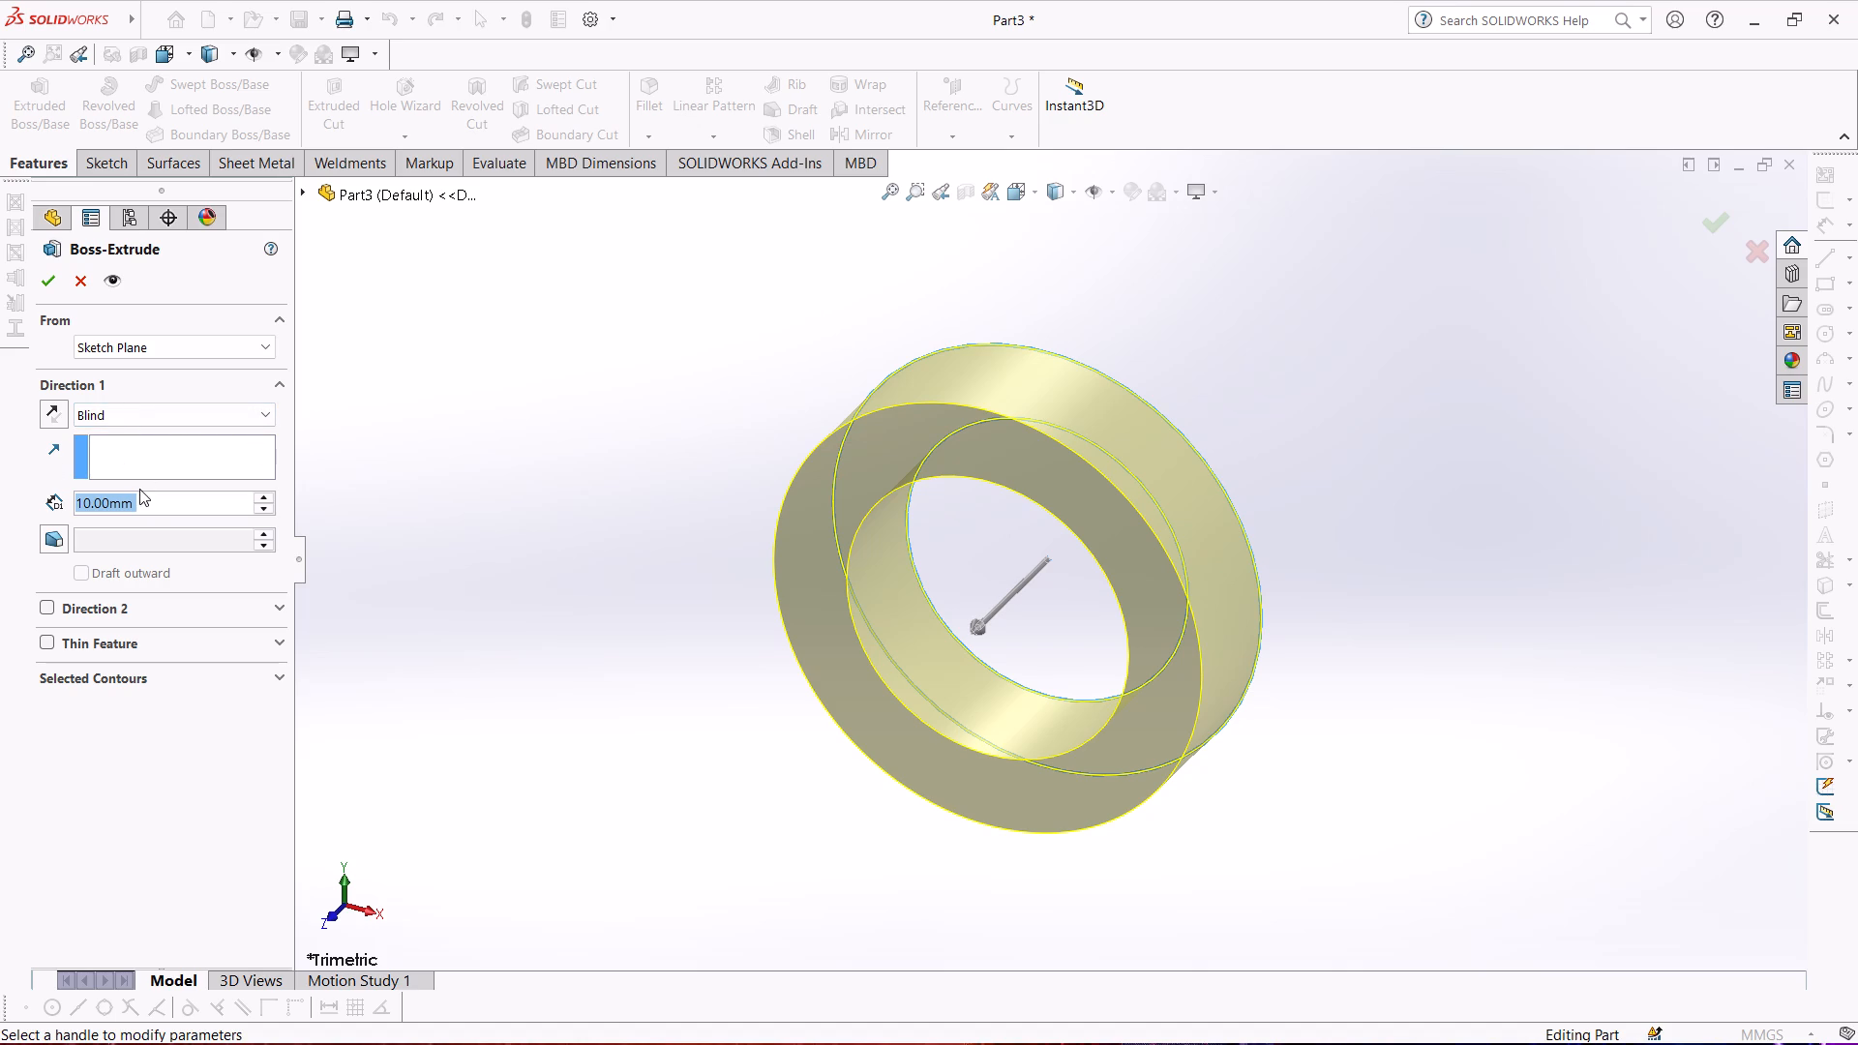
type("12")
key("Return")
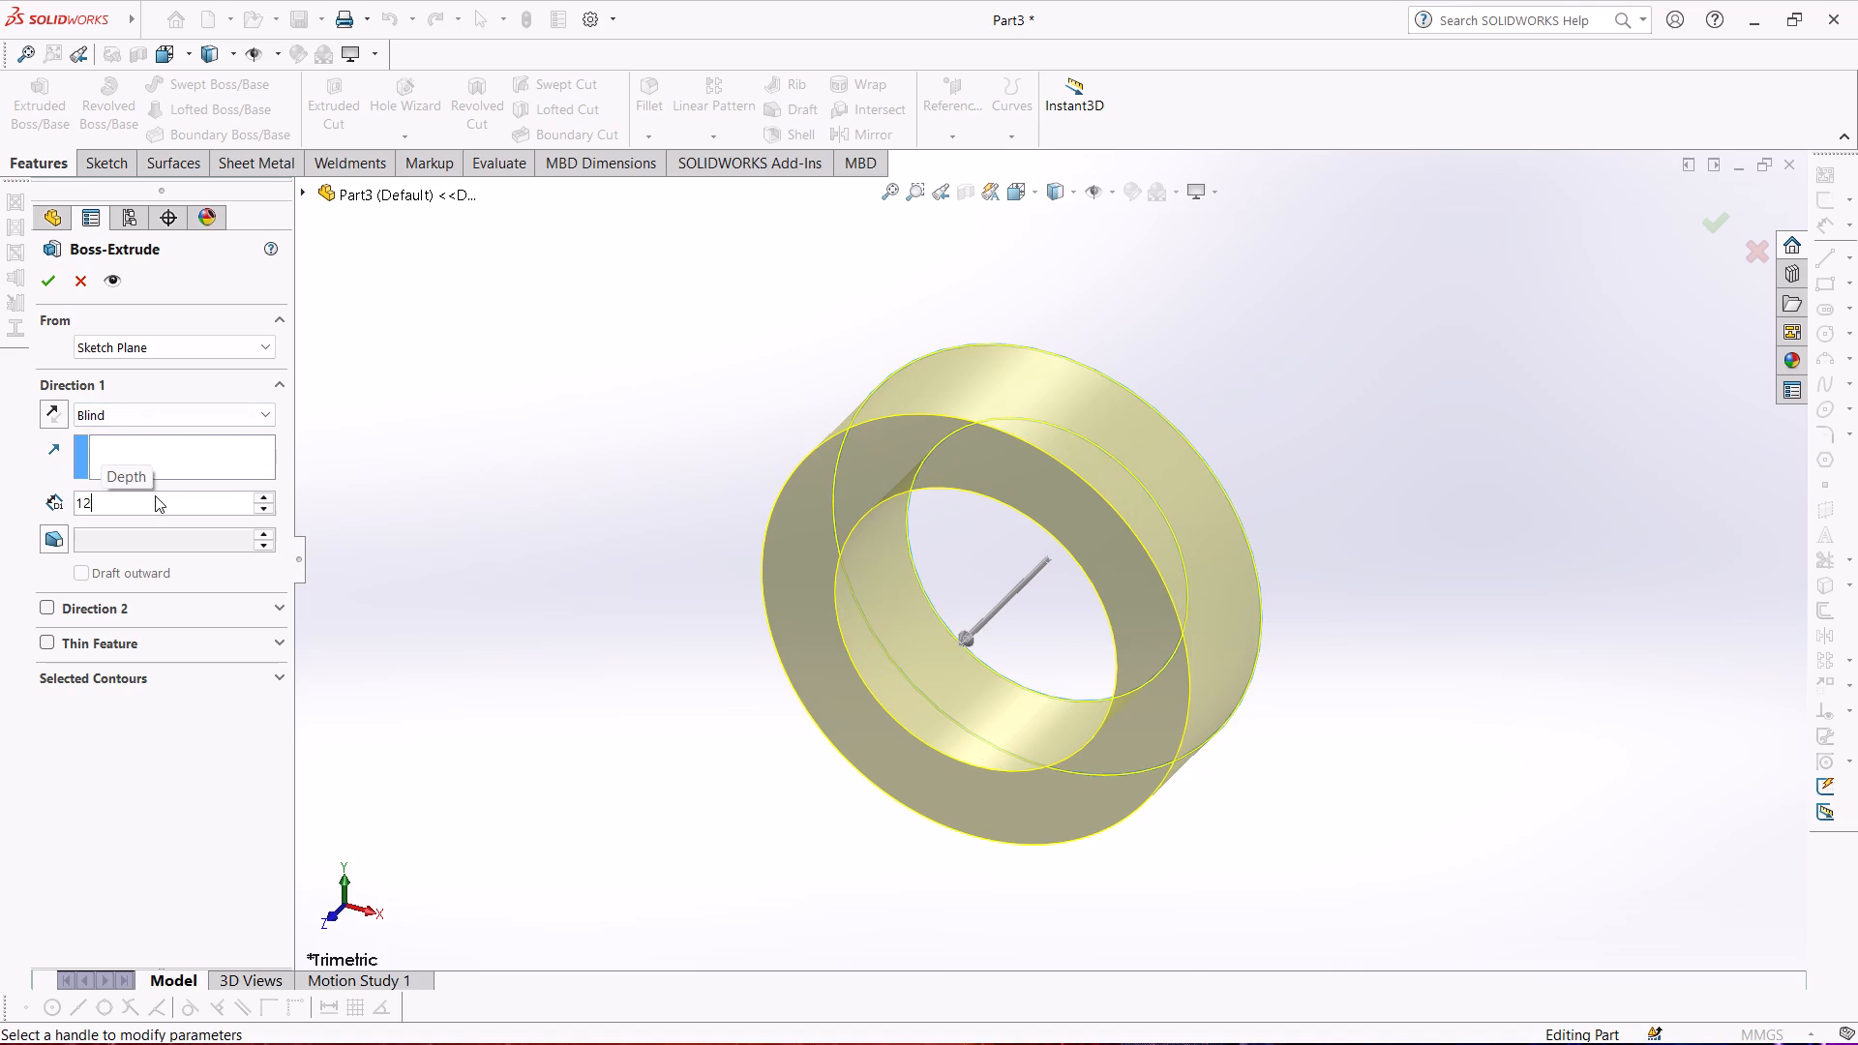
left_click(46, 276)
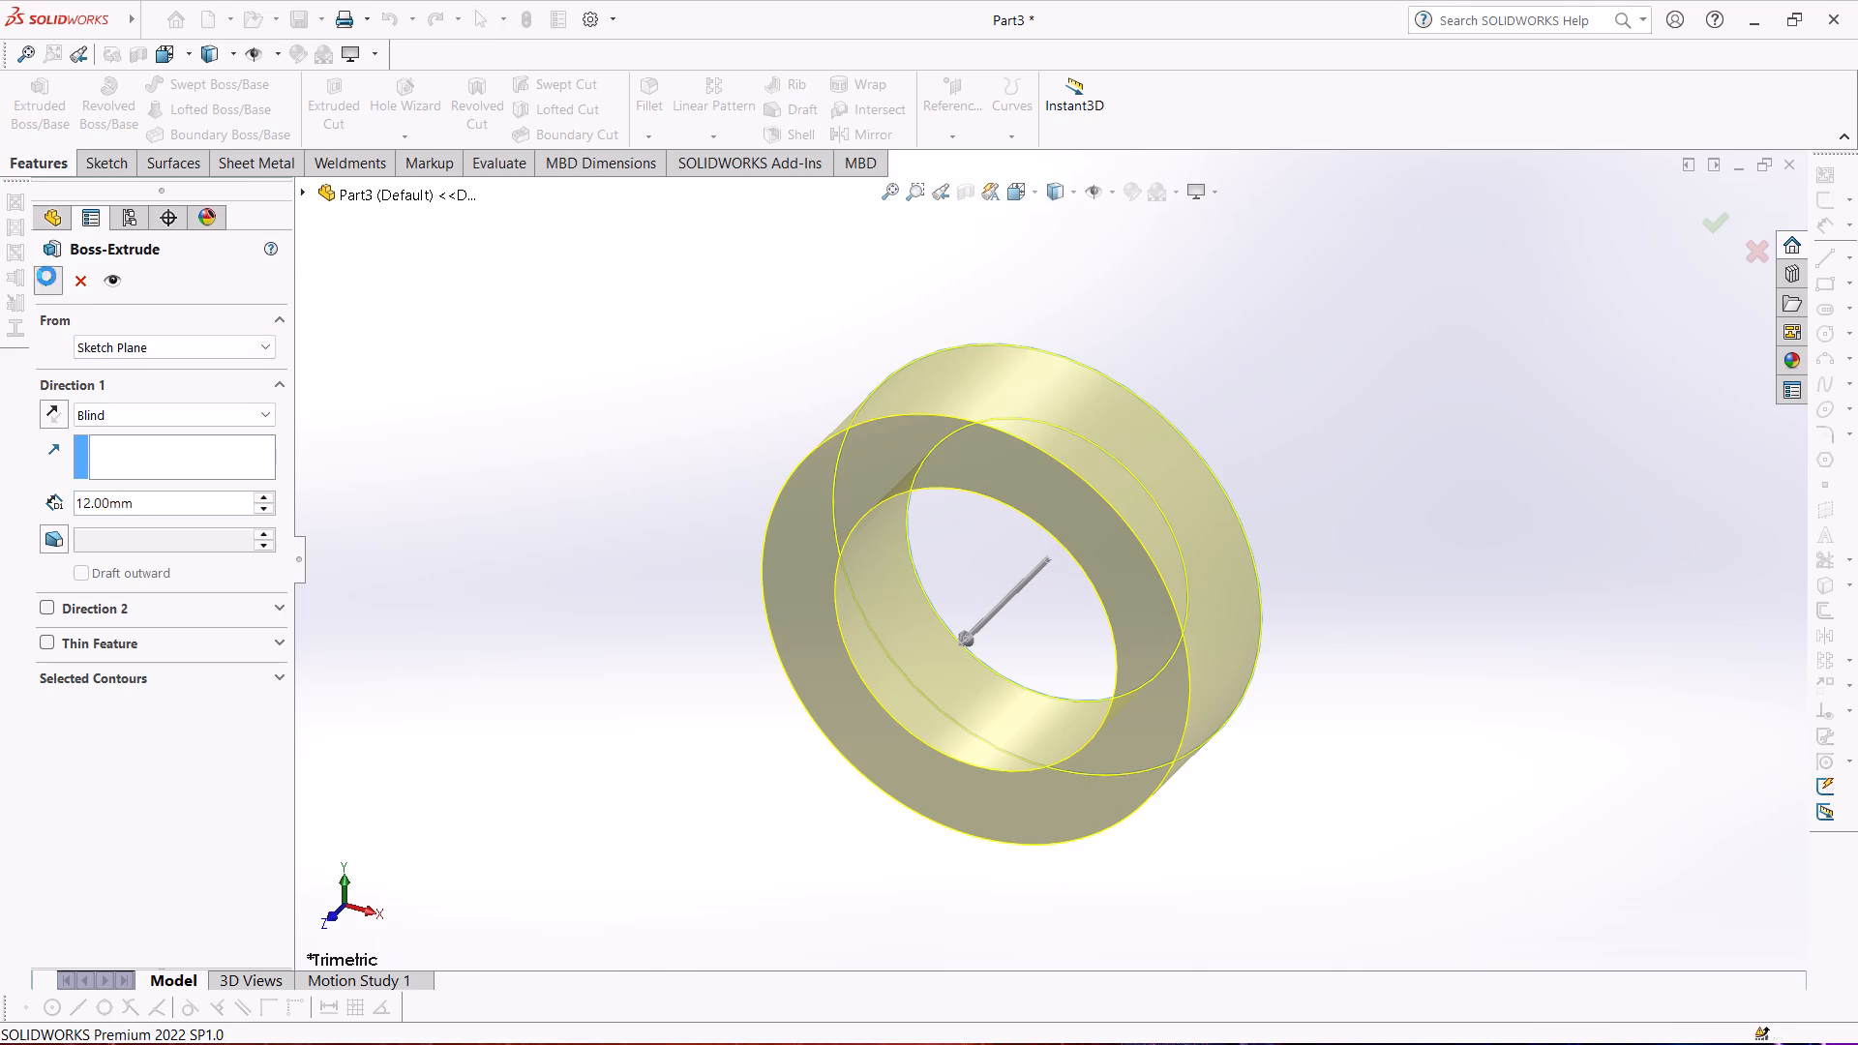
Sketch a circle of about 2.4 mm radius on the Right Plane, centred across the ring's width and level with the origin.
scroll(623, 614, "up", 1)
middle_click_drag(627, 626, 645, 646)
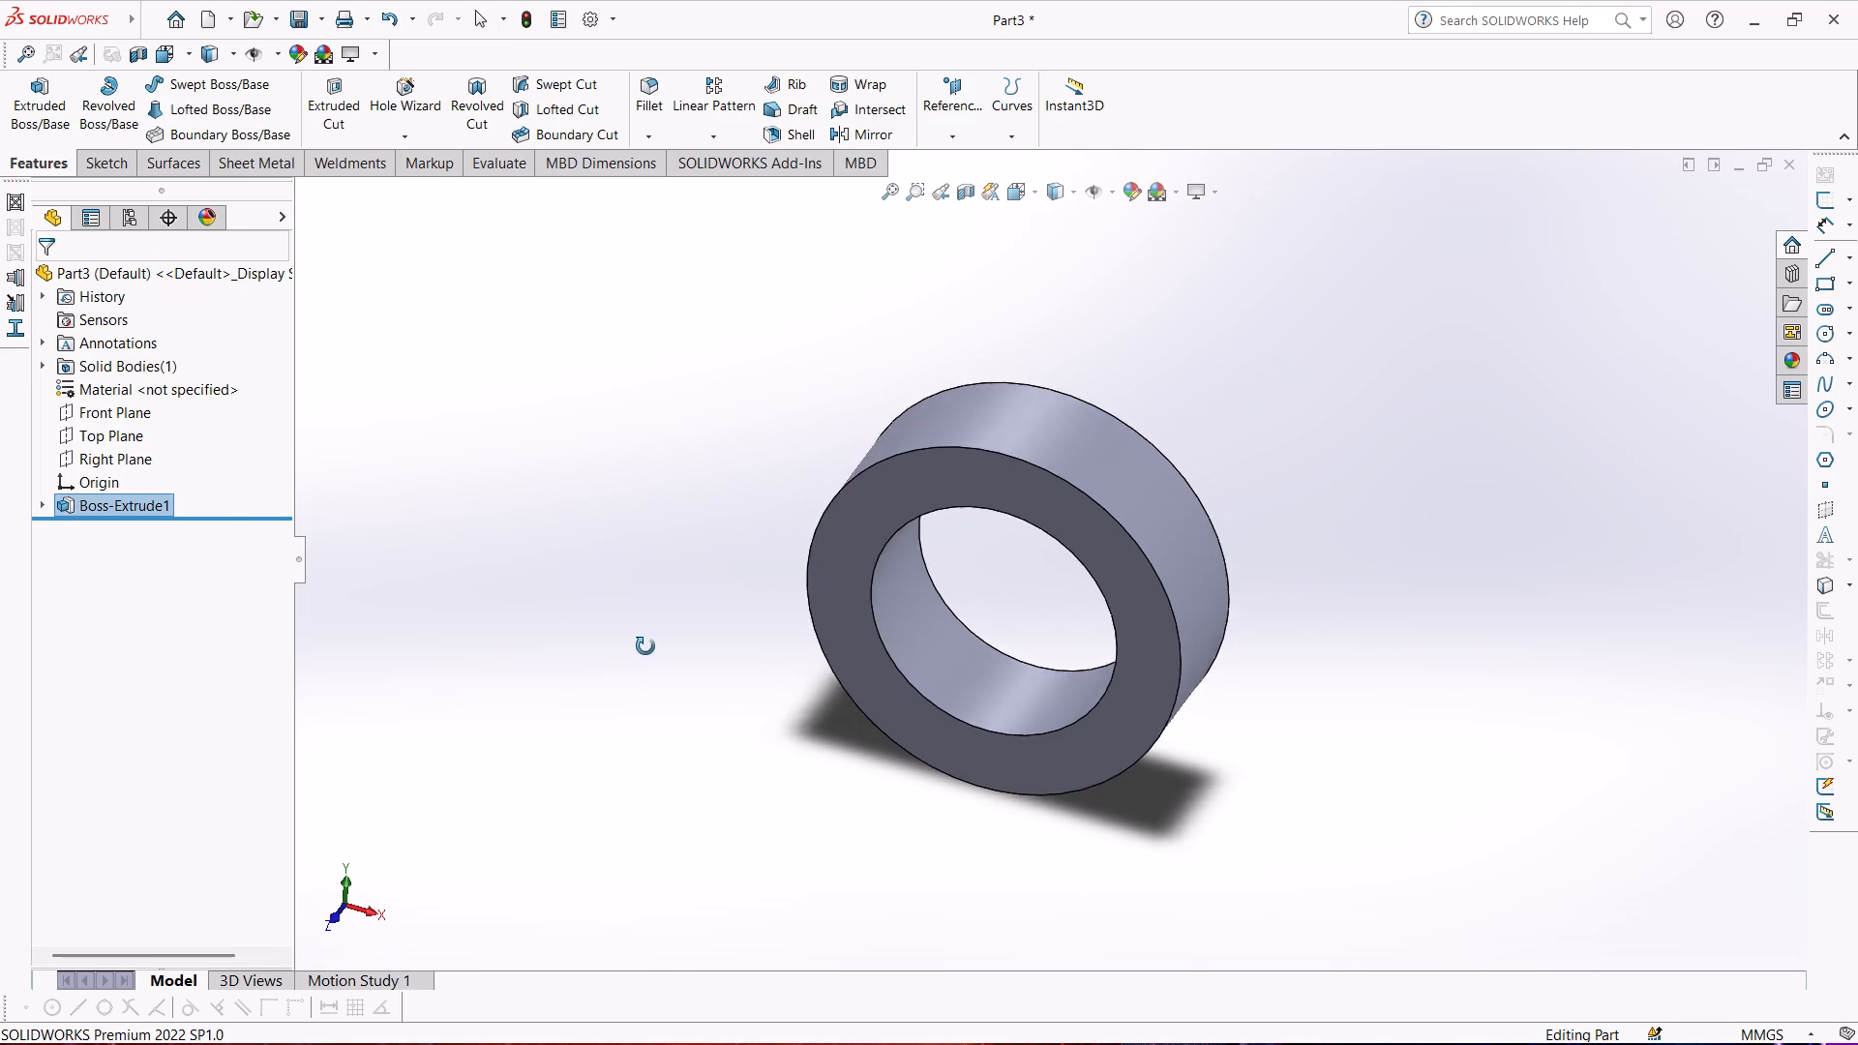
middle_click_drag(645, 646, 499, 546)
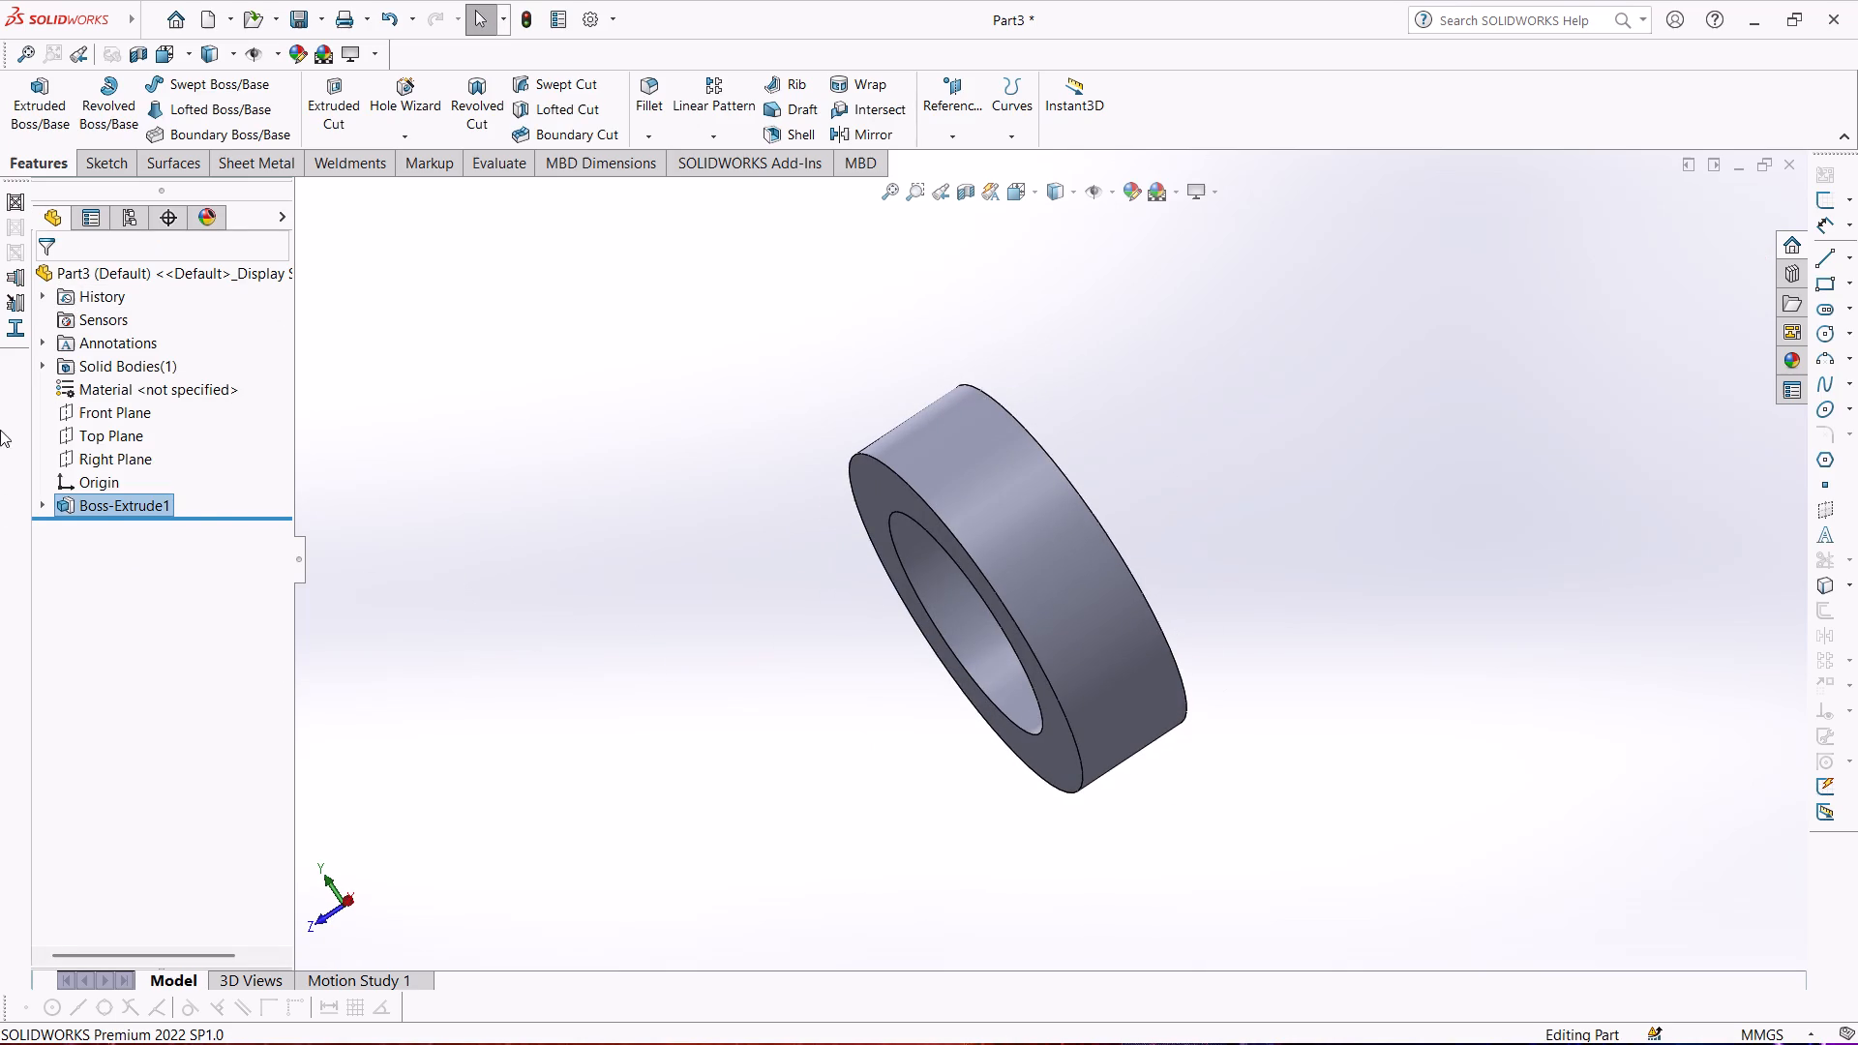
left_click(79, 440)
middle_click_drag(403, 463, 579, 458)
left_click(89, 413)
scroll(298, 493, "up", 1)
middle_click_drag(300, 495, 404, 584)
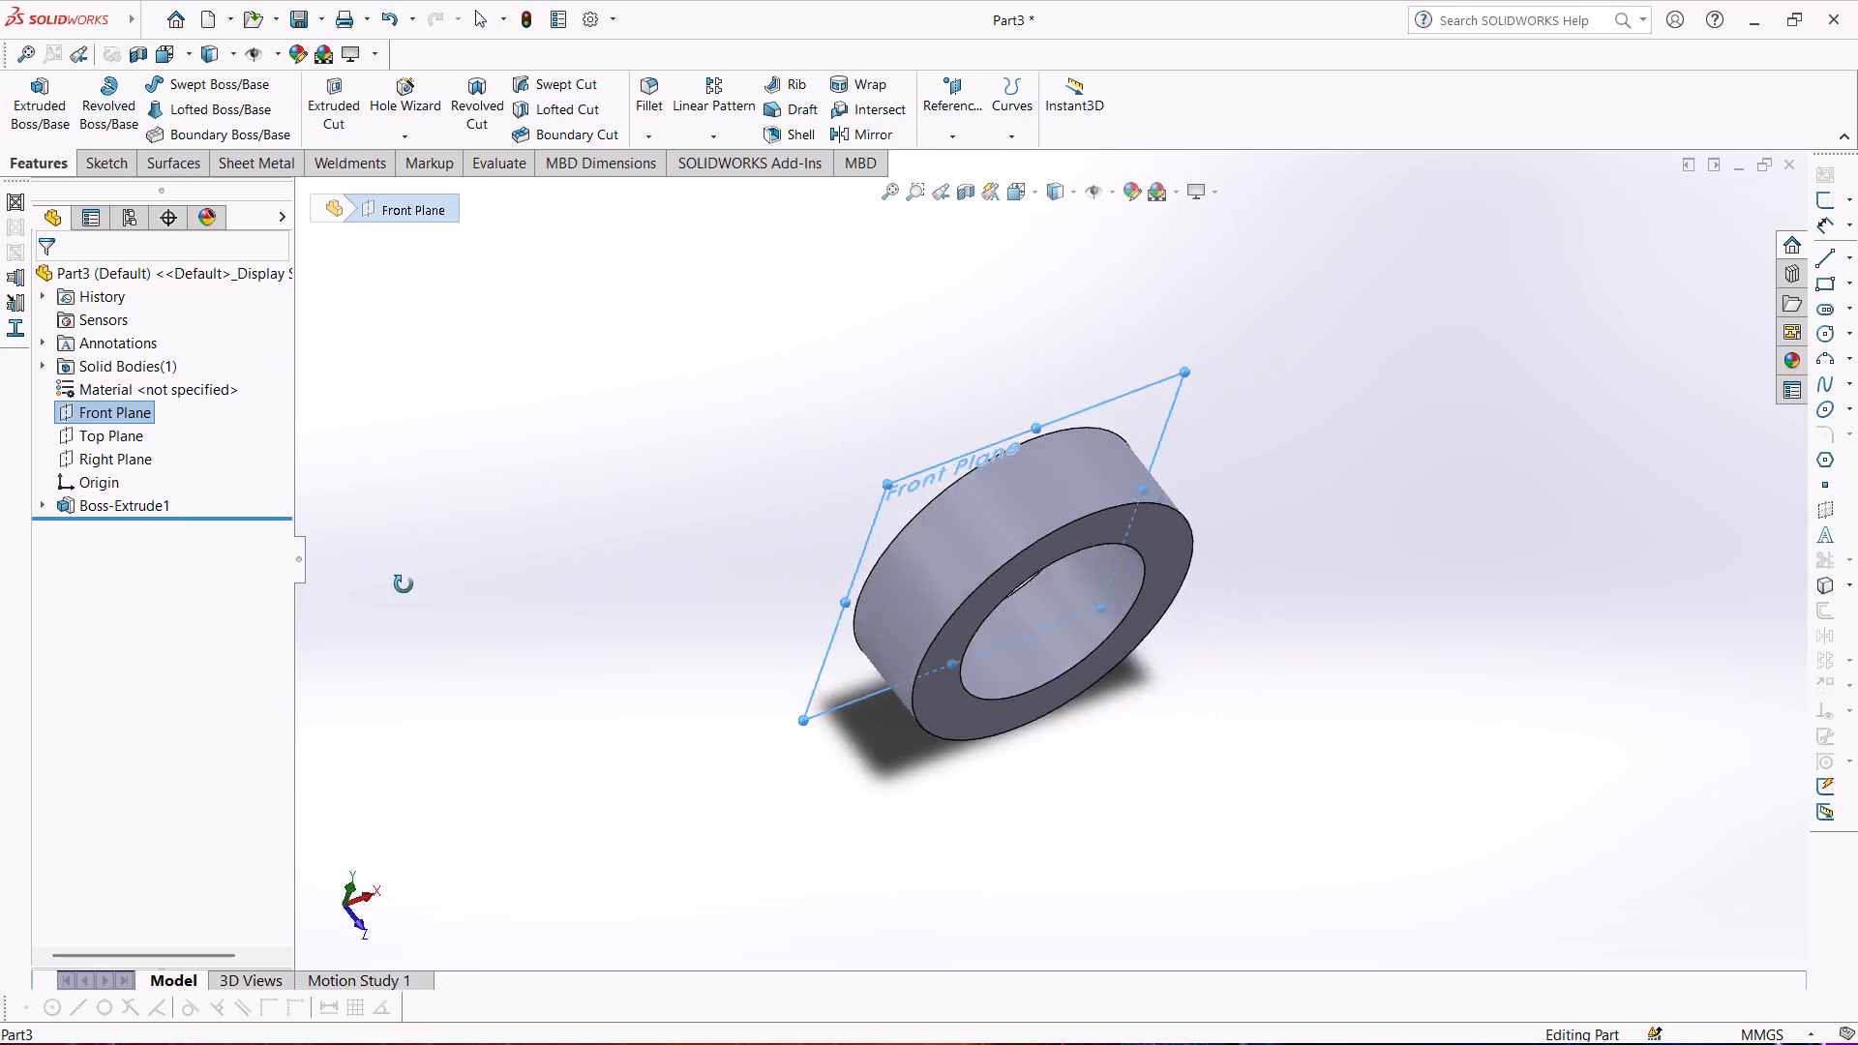
middle_click_drag(404, 584, 420, 522)
left_click(92, 450)
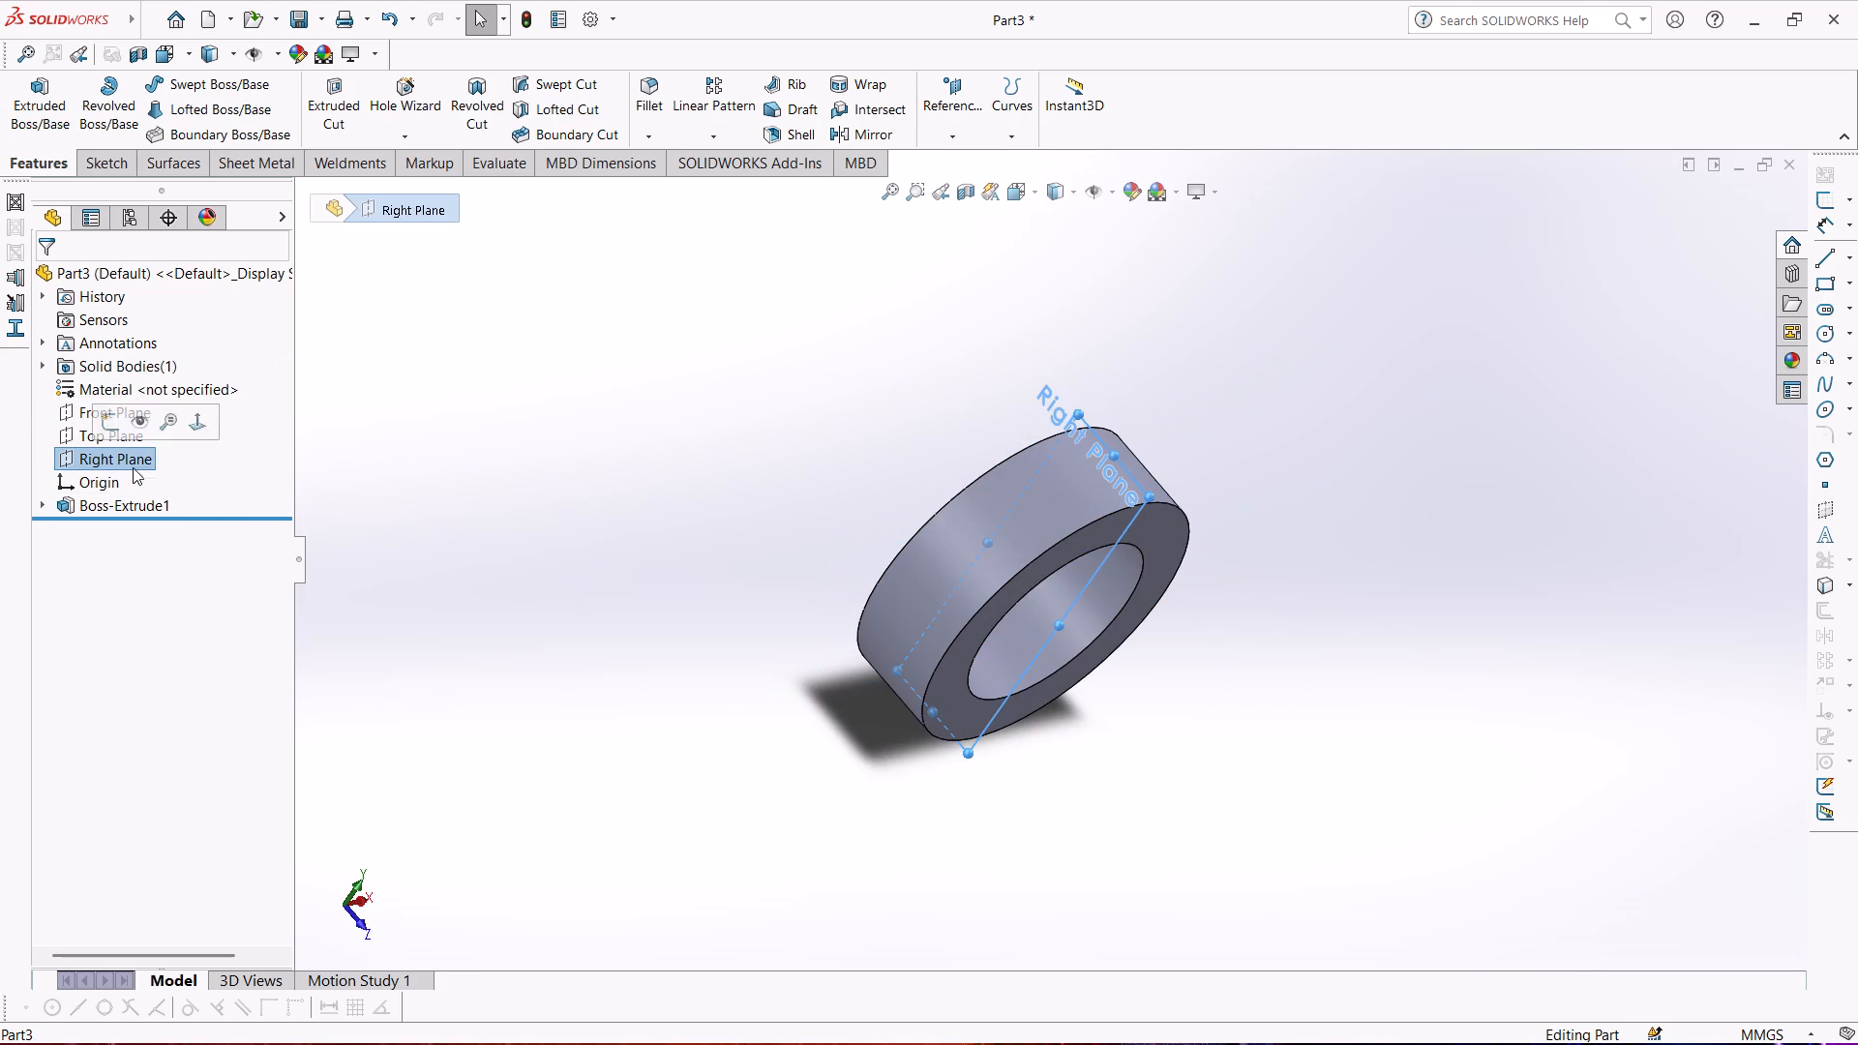
left_click(106, 171)
left_click(40, 119)
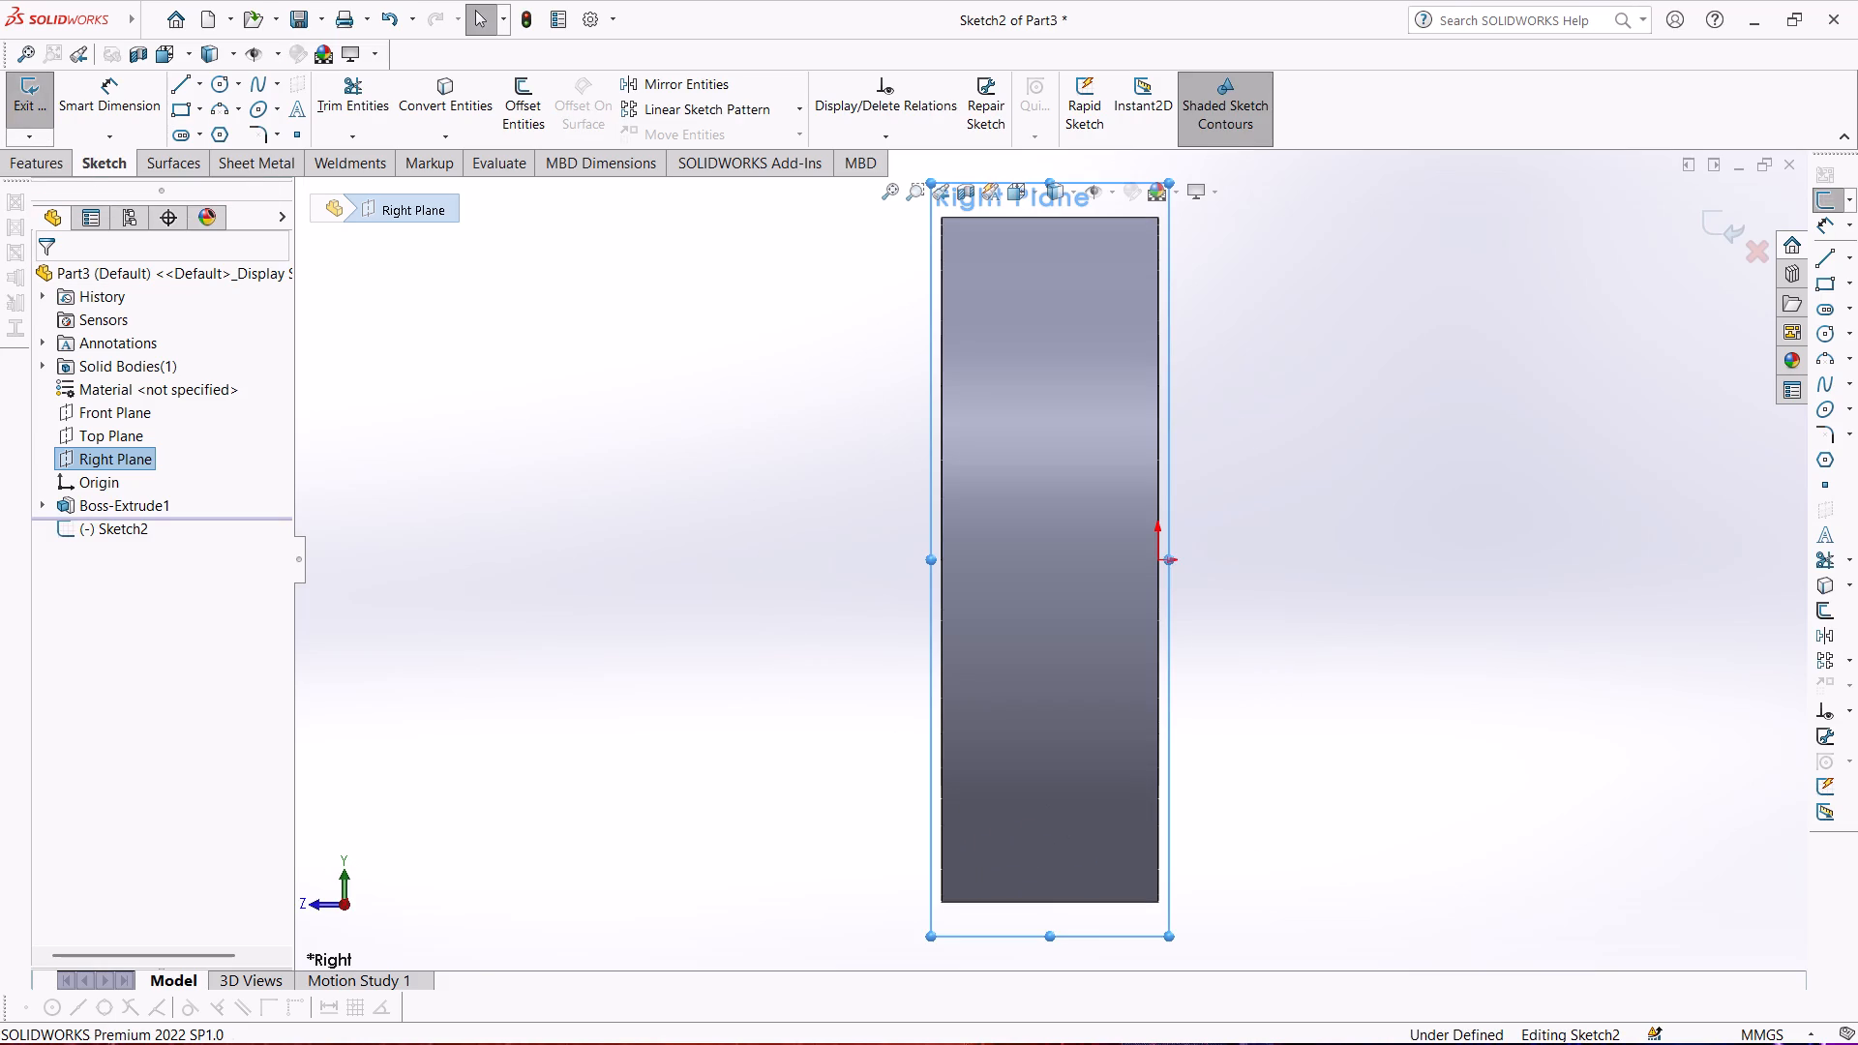
left_click(217, 77)
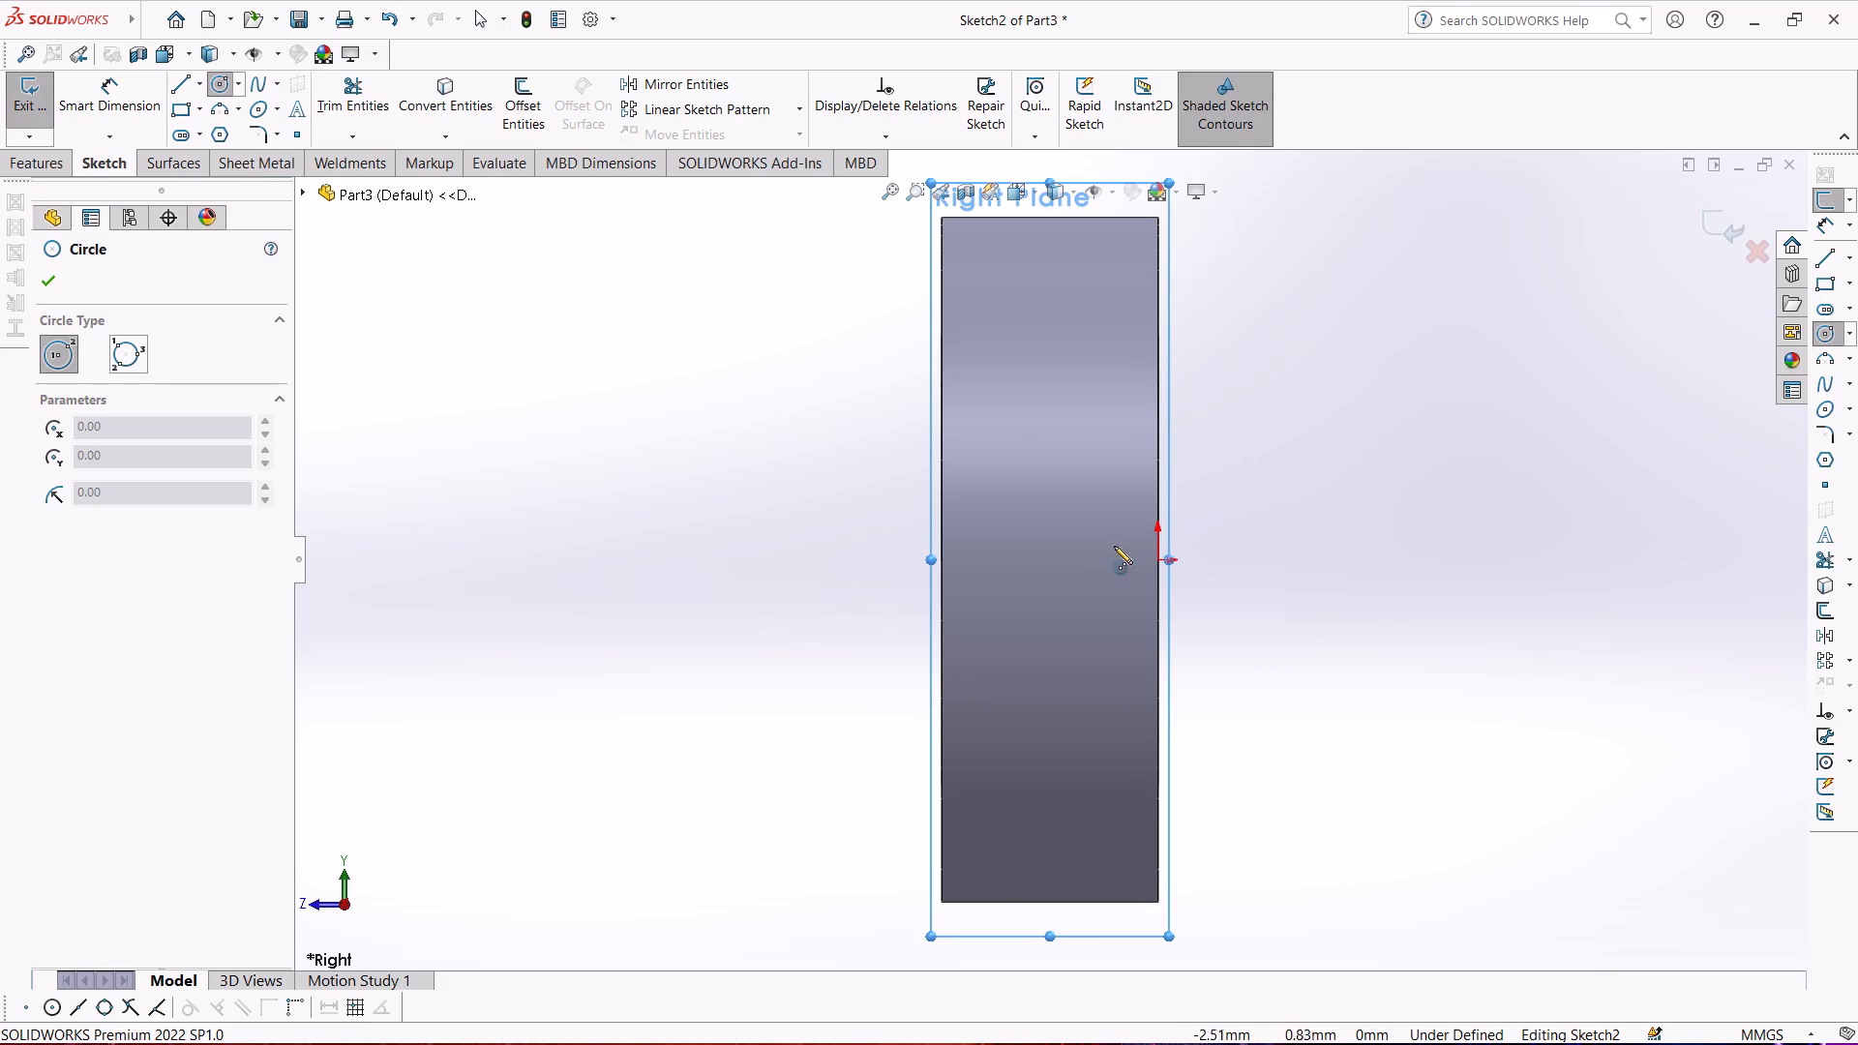
left_click(1050, 562)
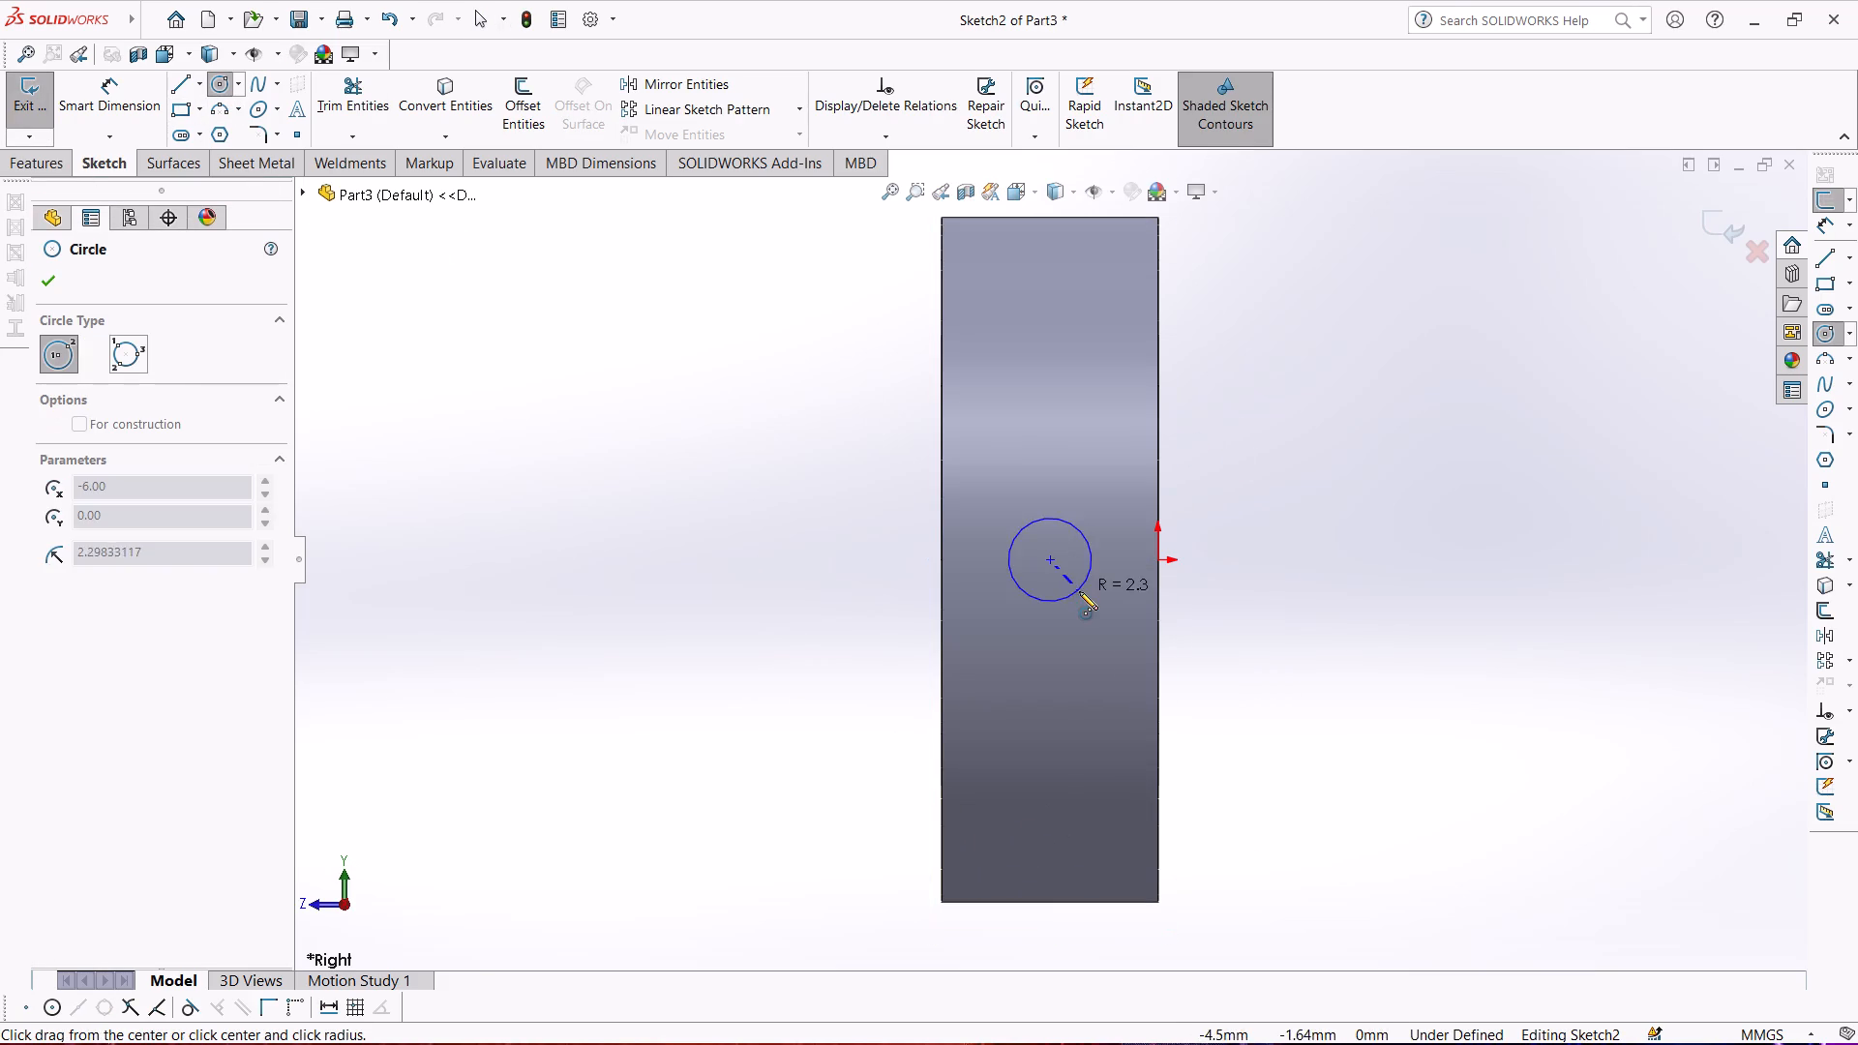
left_click(1079, 591)
Dimension the small circle to 6 mm diameter and place its centre 6 mm from the ring's end face away from the origin.
left_click(81, 103)
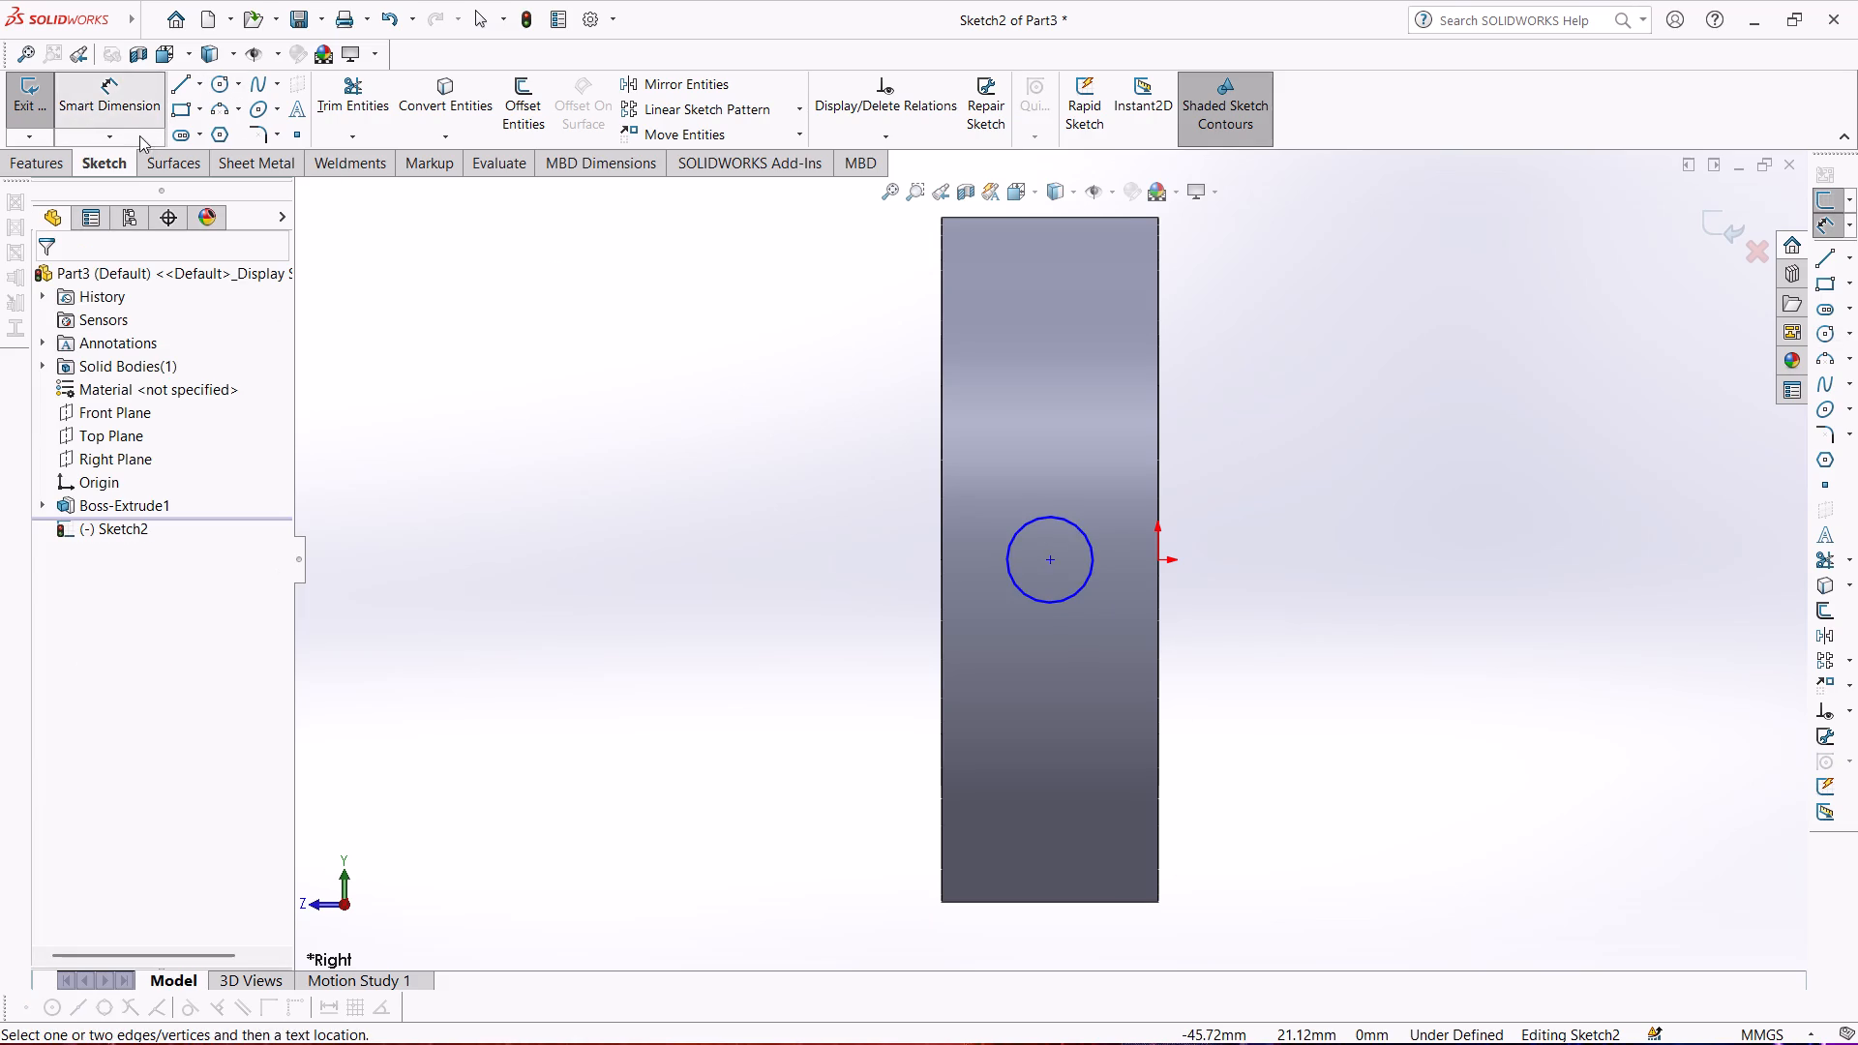
left_click(1027, 521)
left_click(708, 556)
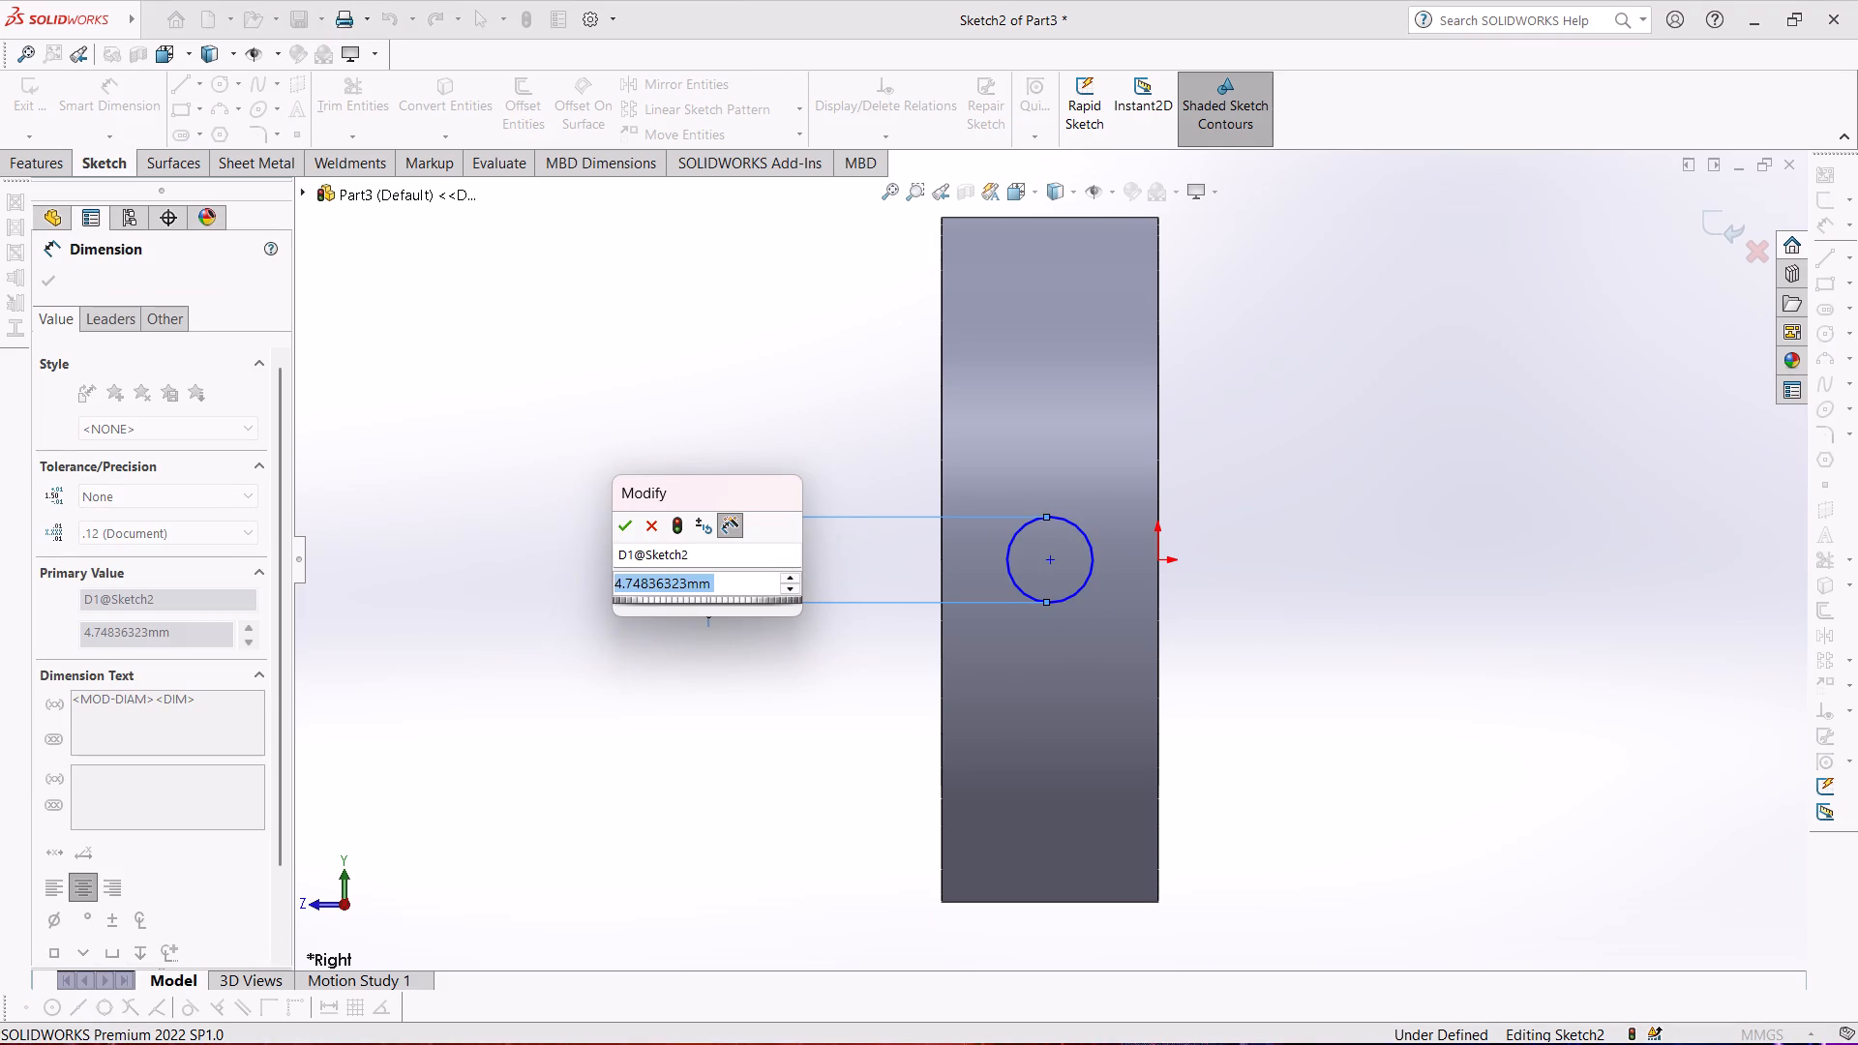
key("6")
key("Return")
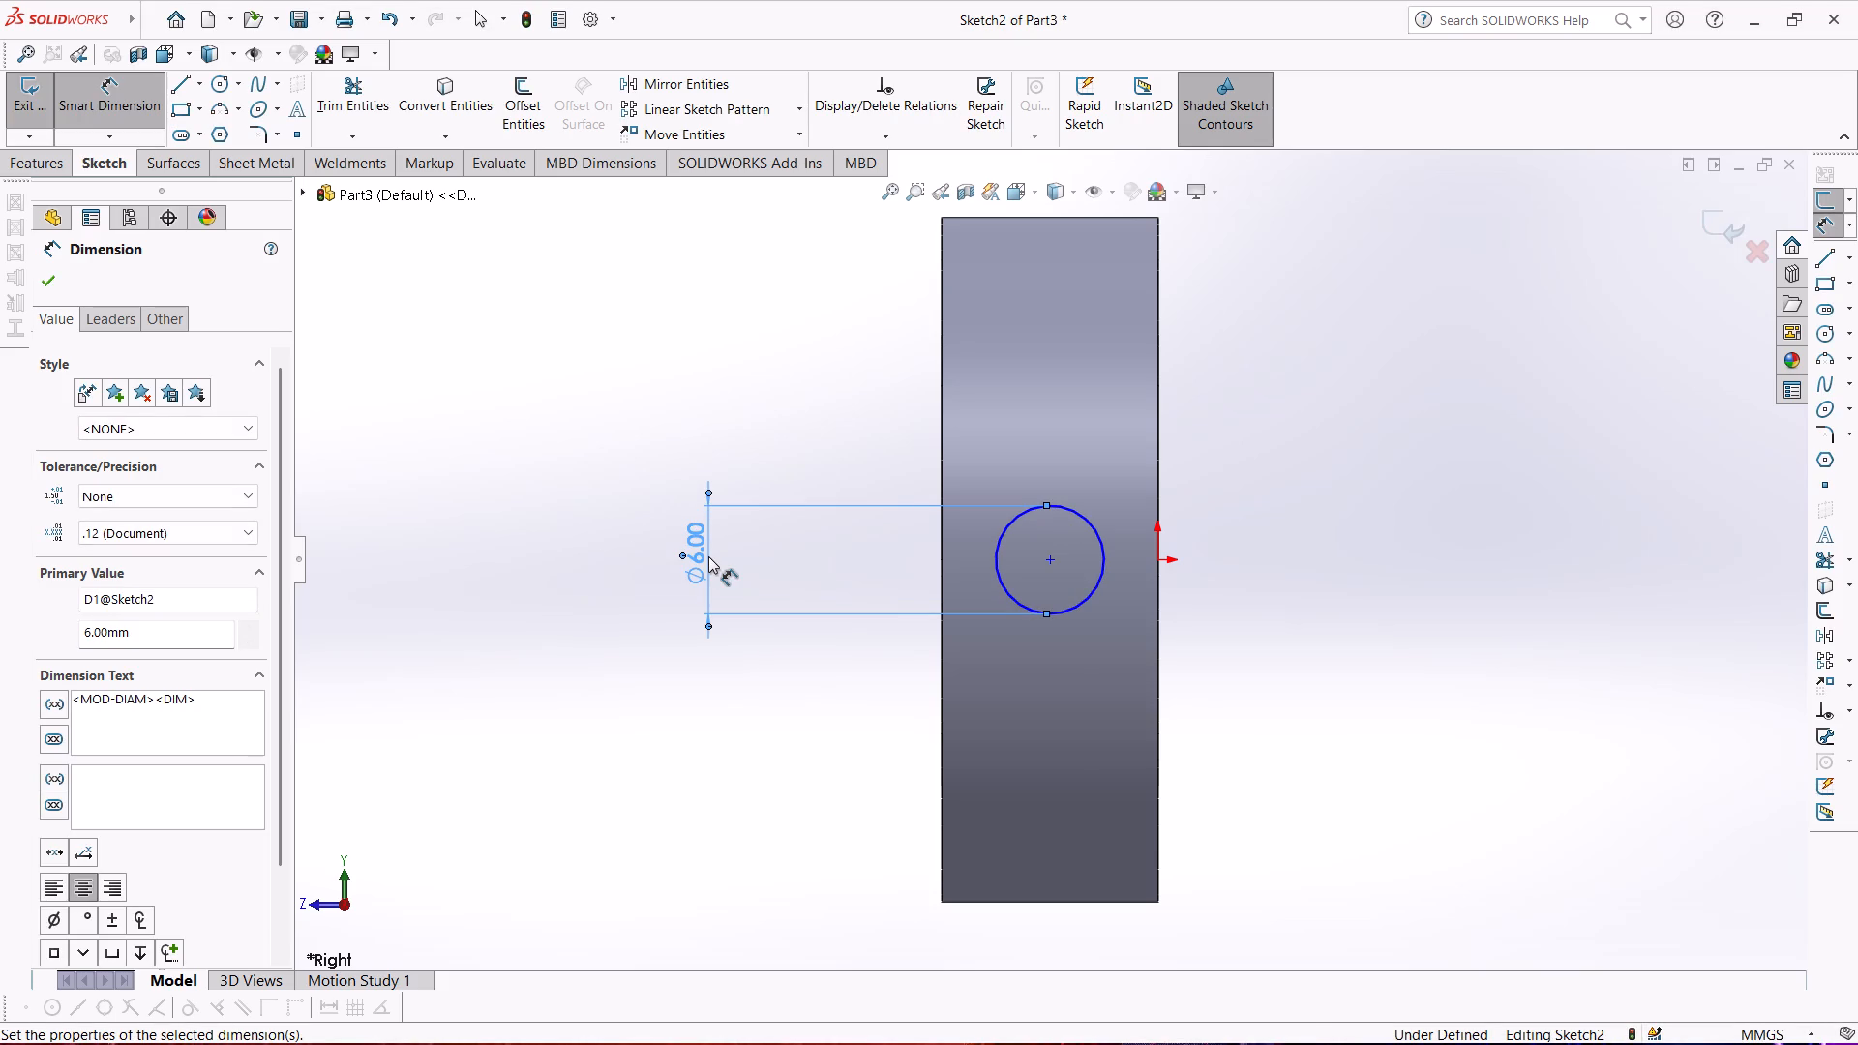
left_click(1045, 561)
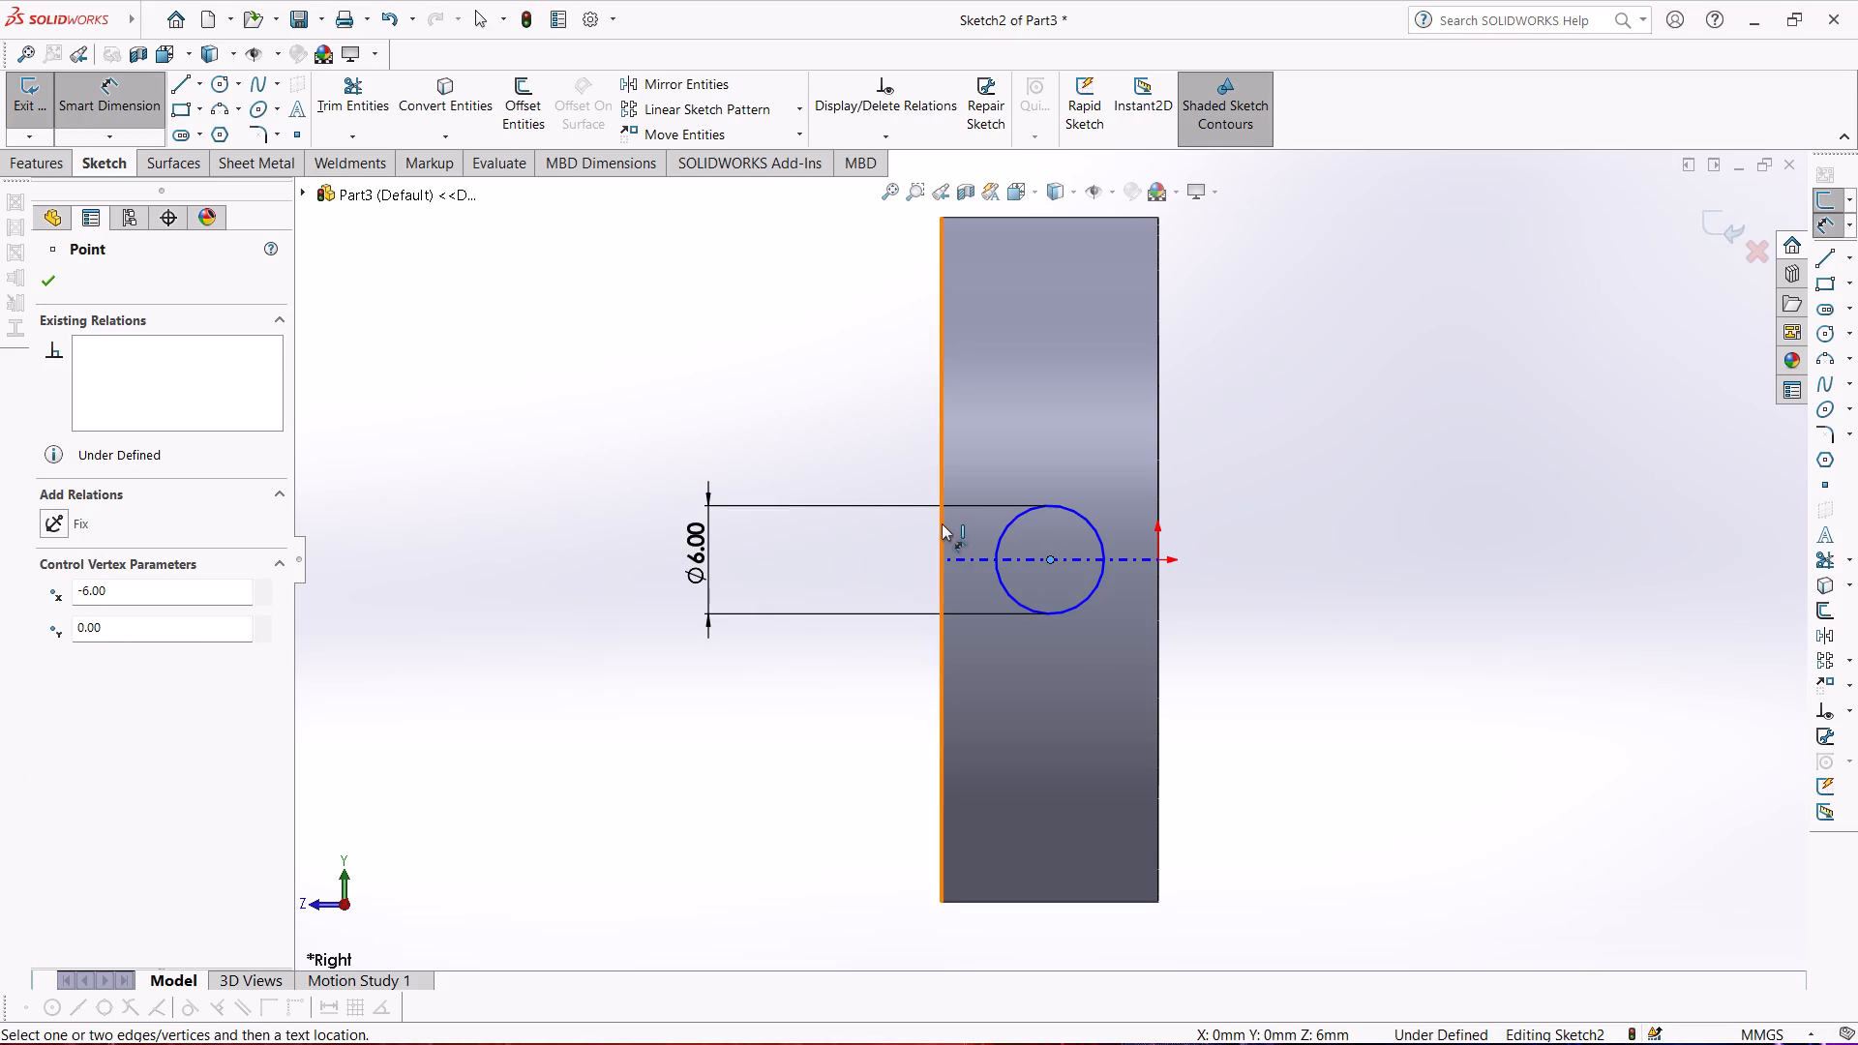
left_click(942, 523)
left_click(983, 647)
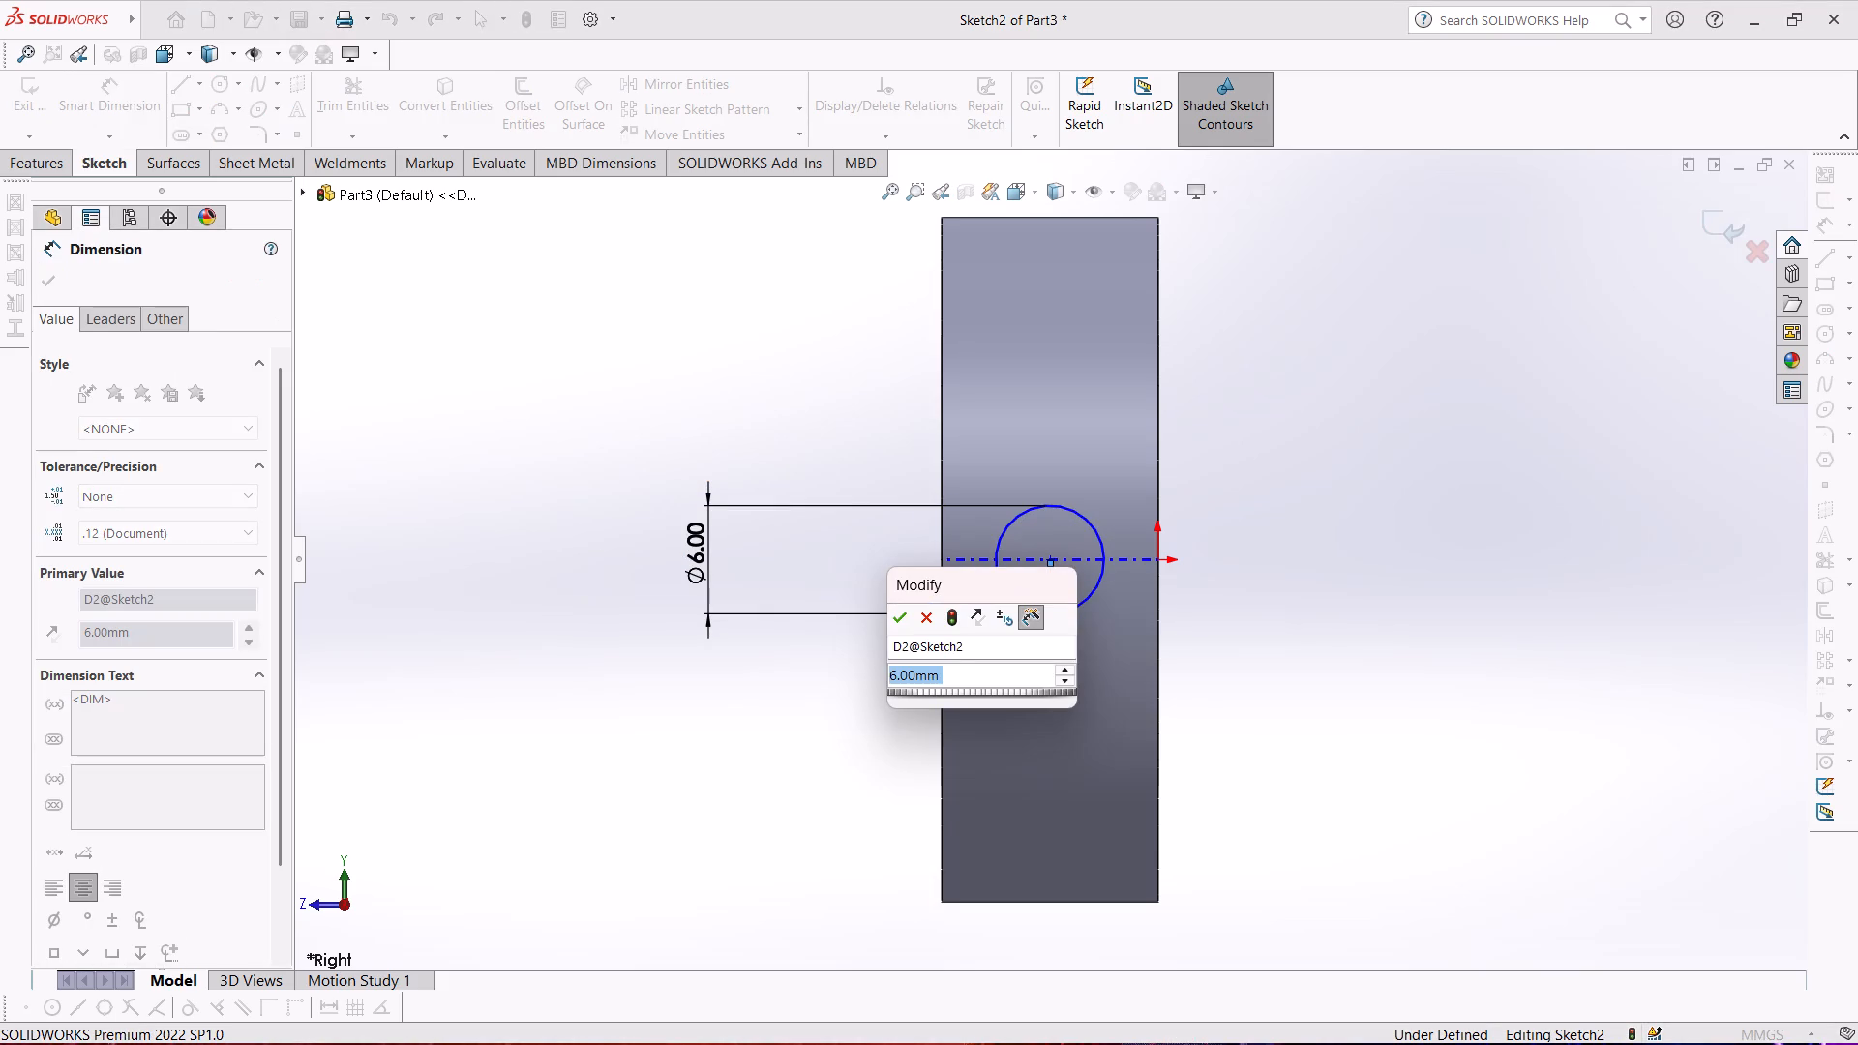
left_click(898, 617)
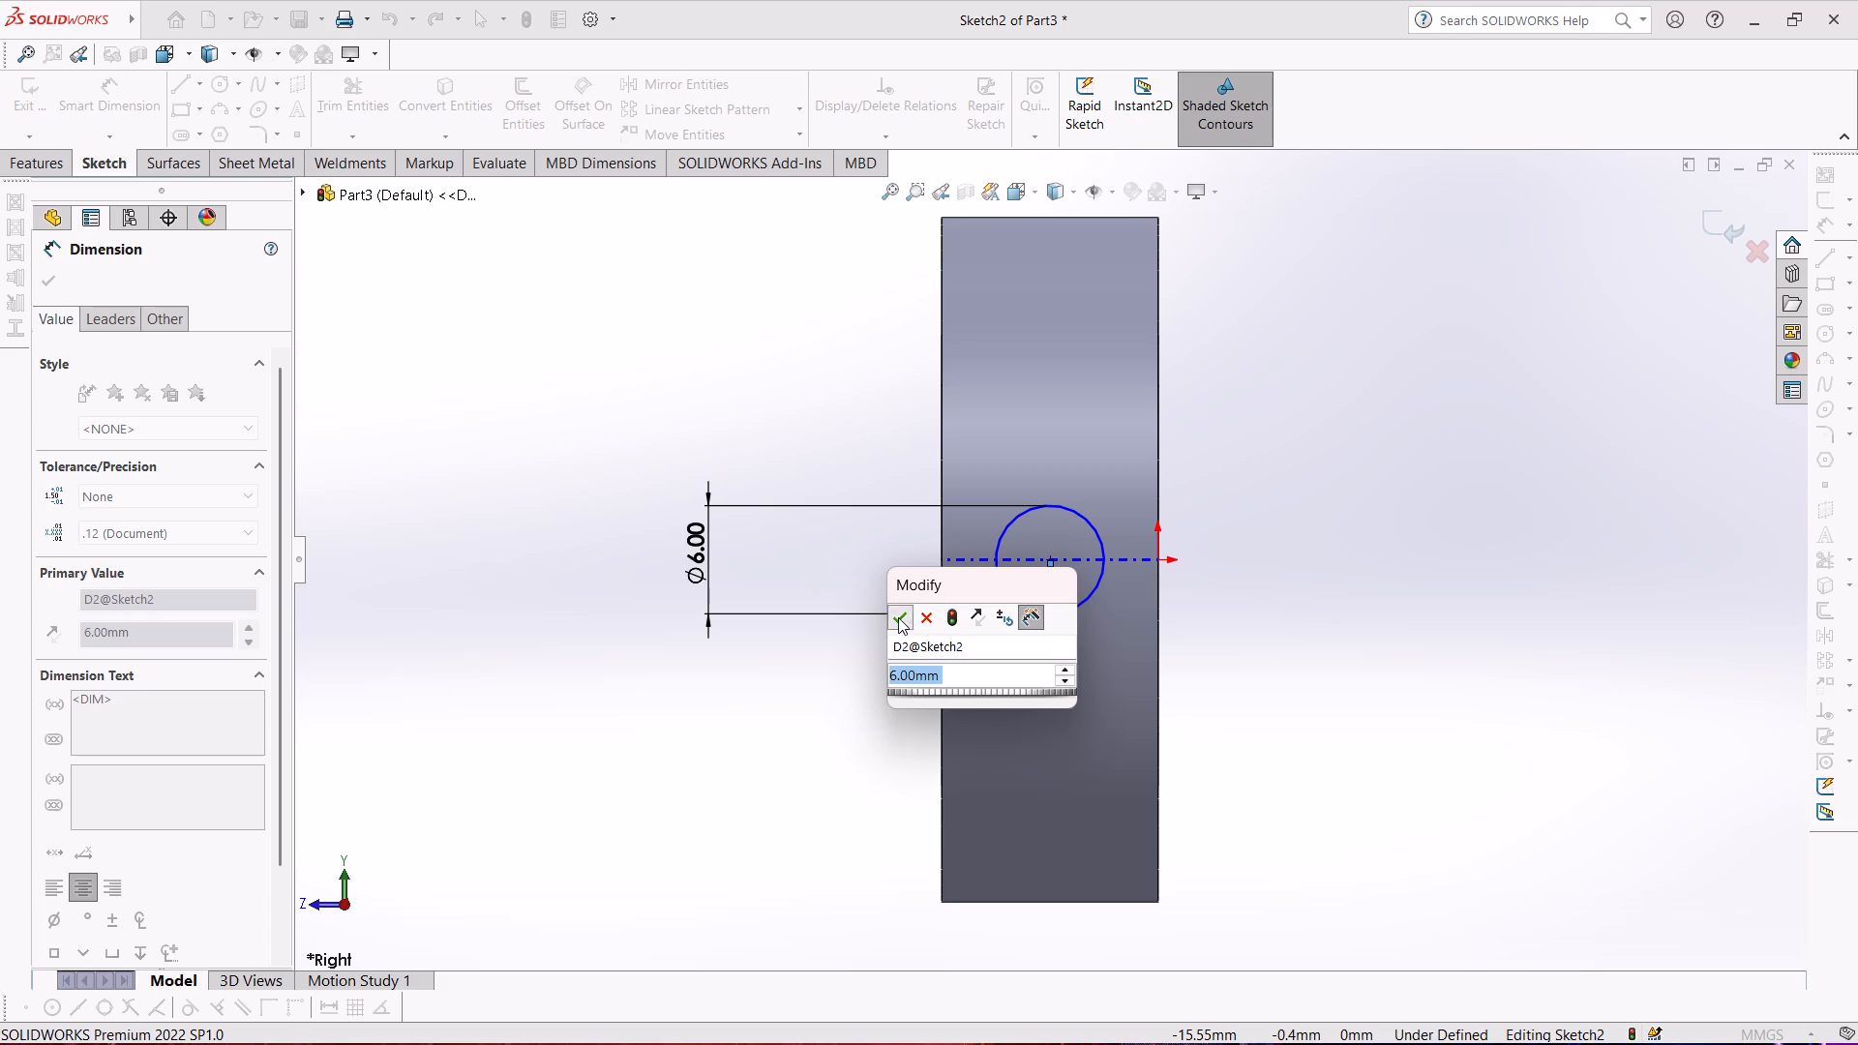
Add a Horizontal relation between the origin and the small circle's centre, and exit the sketch.
left_click(1161, 556)
left_click(93, 94)
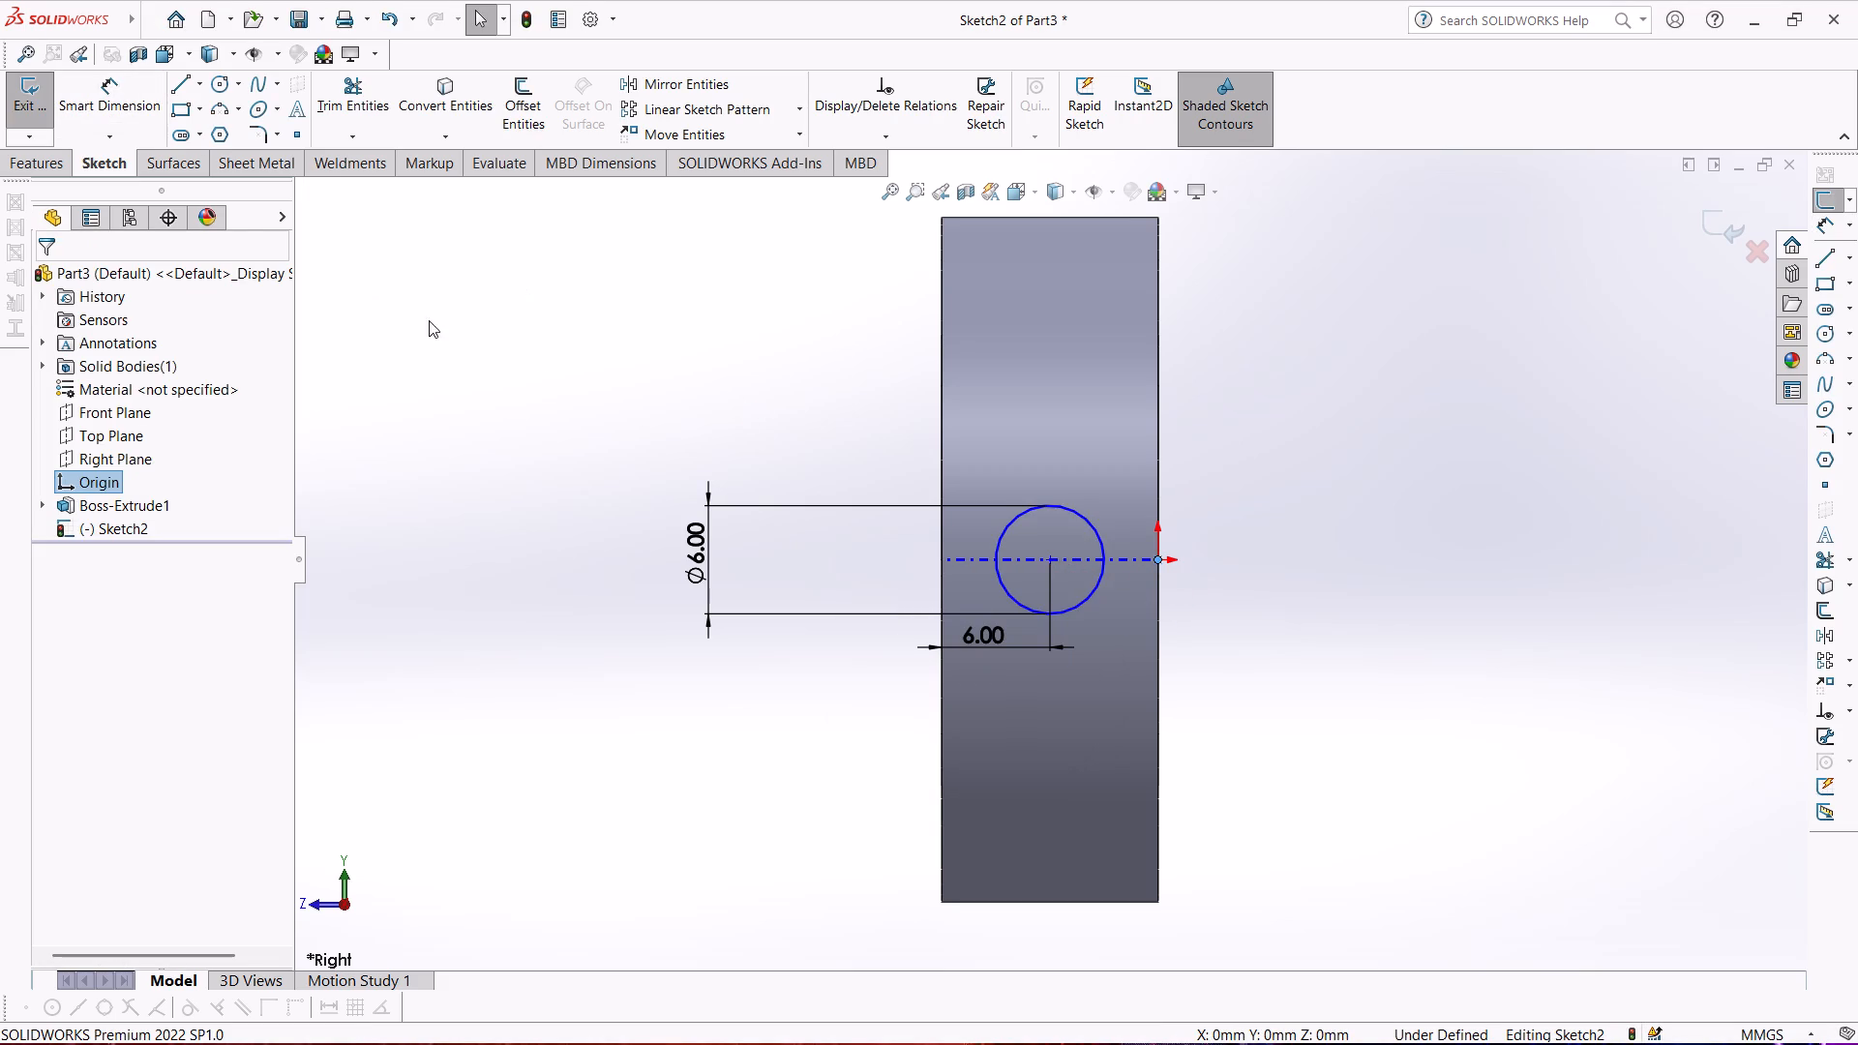
left_click(1053, 561, "ctrl")
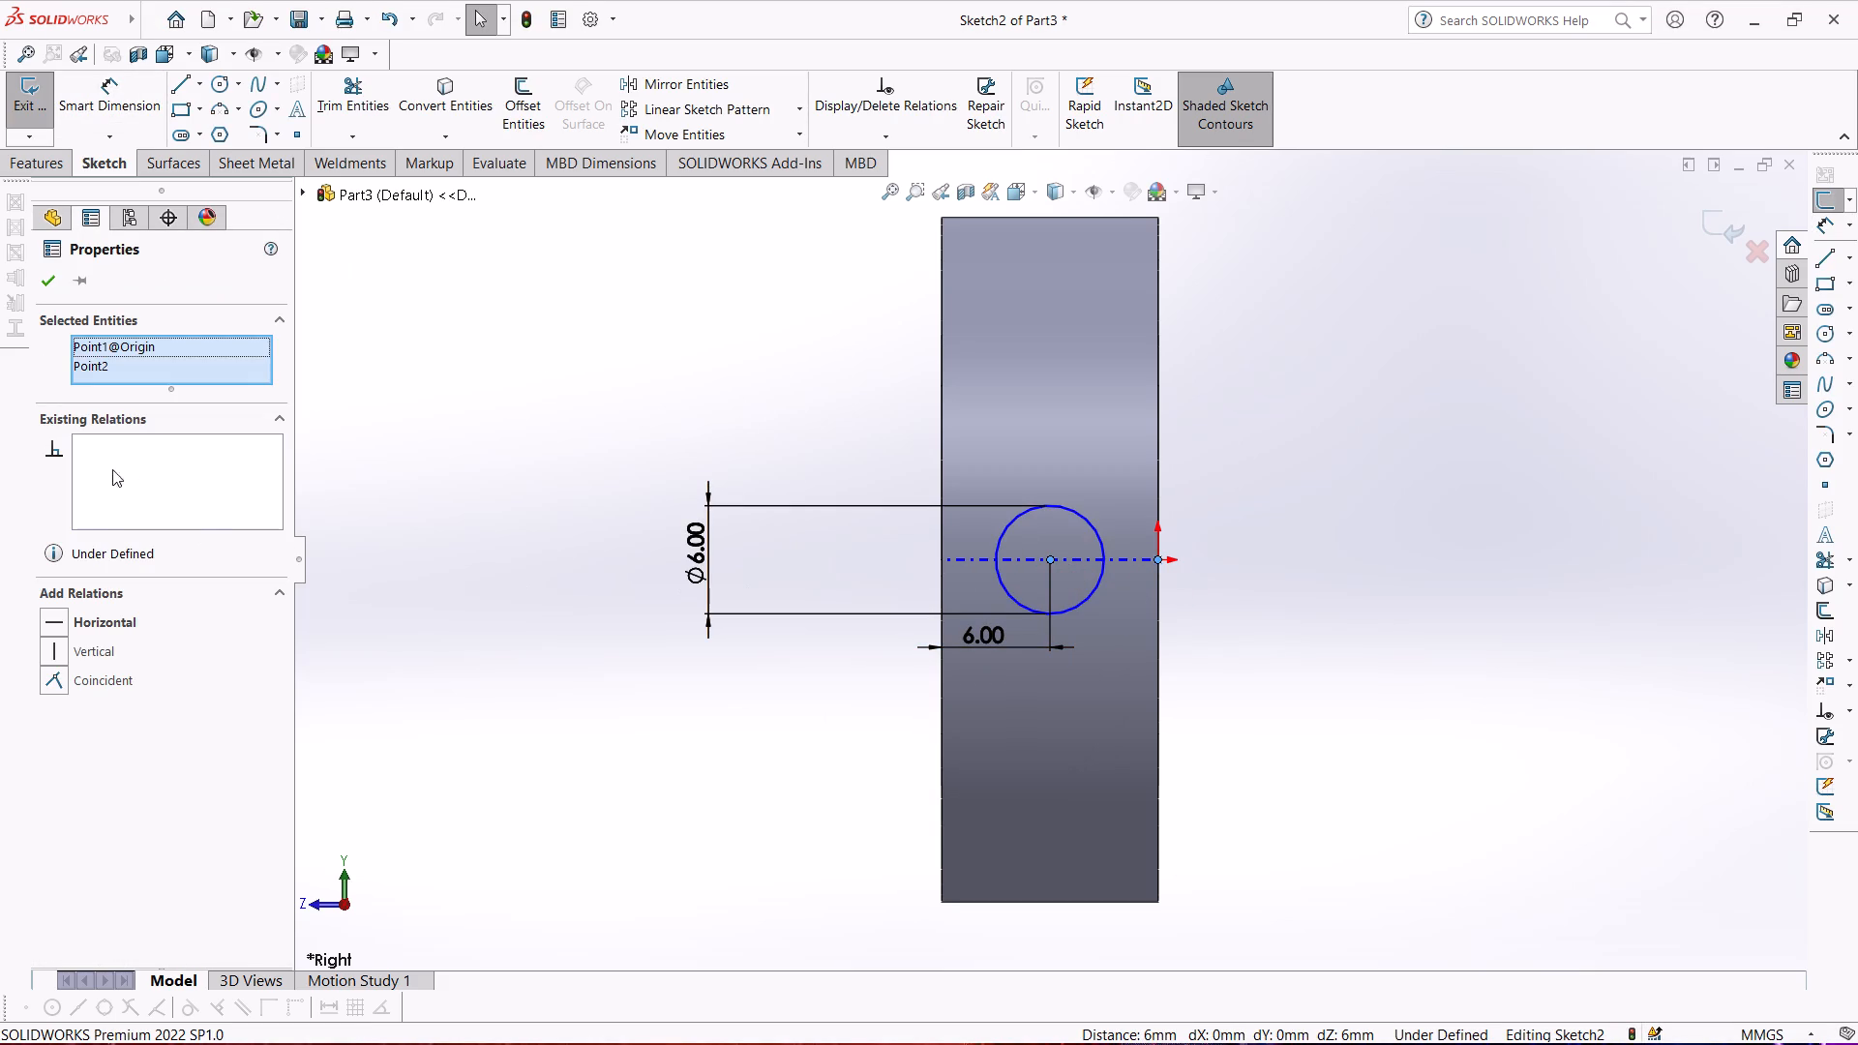
left_click(80, 621)
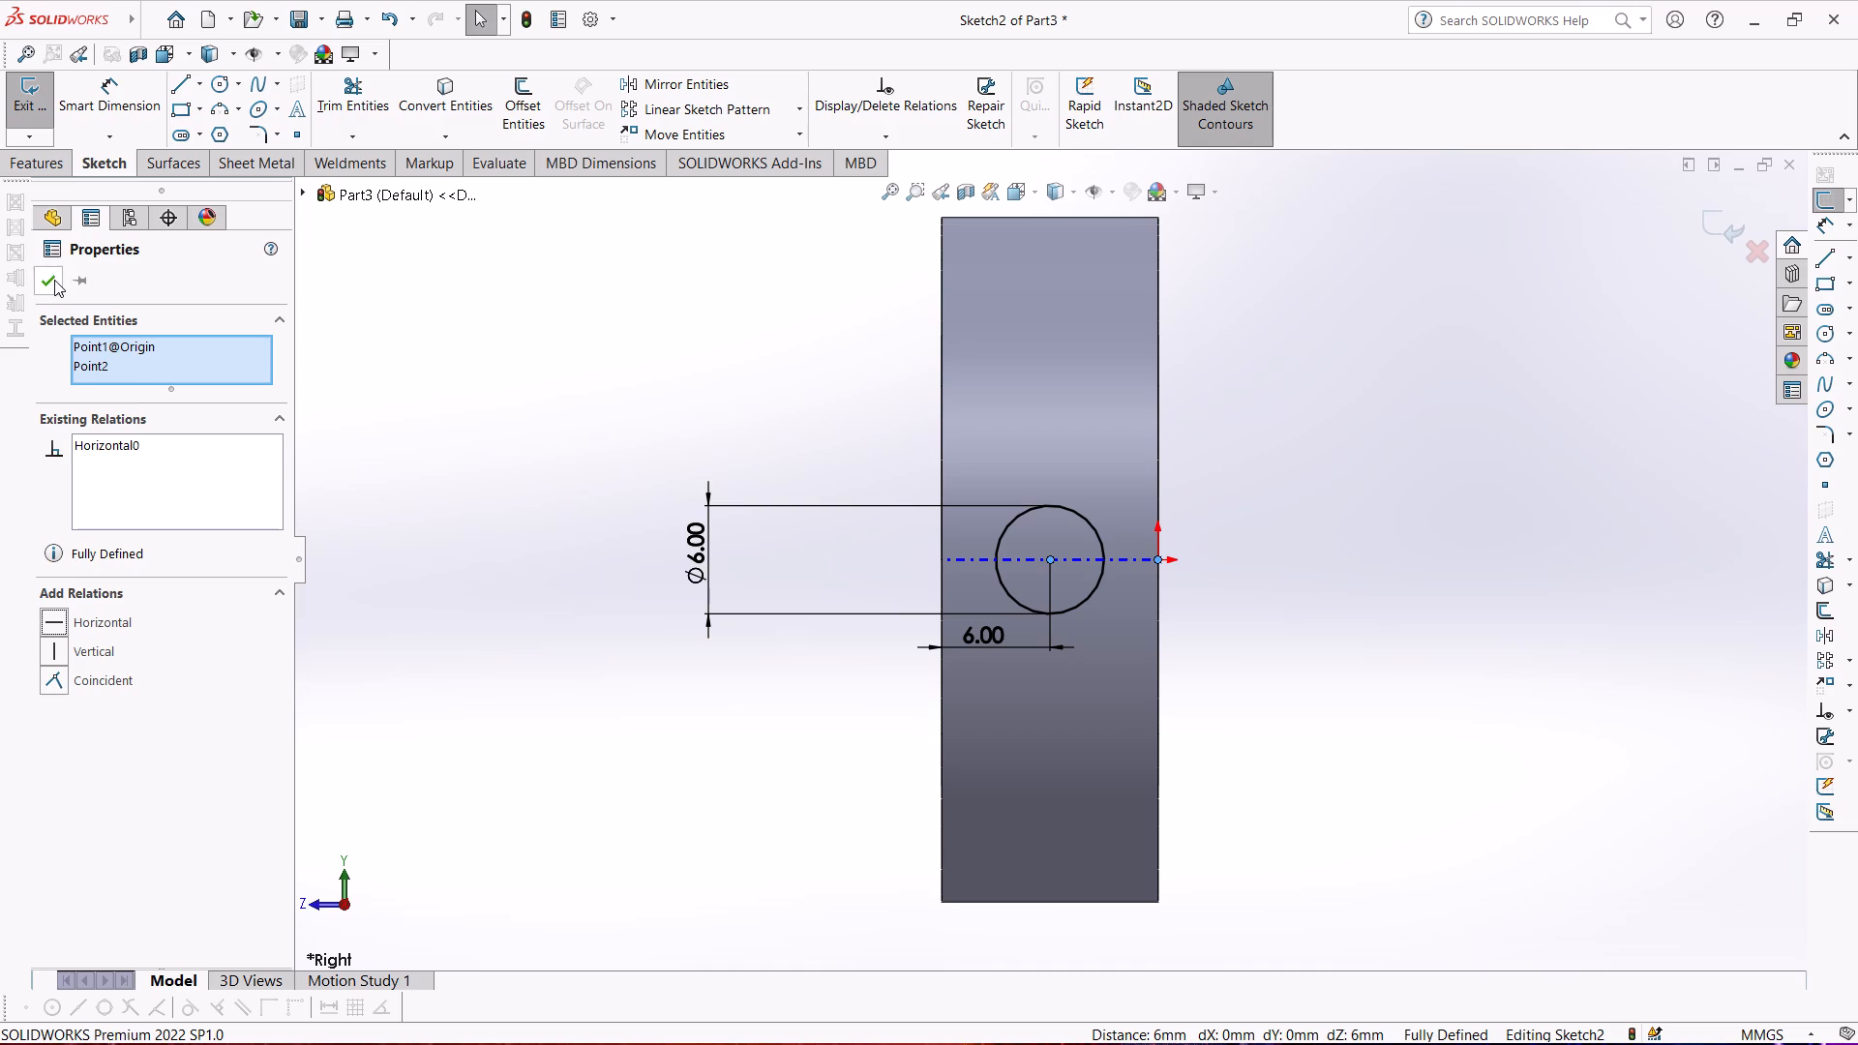
left_click(54, 280)
left_click(26, 104)
left_click(26, 146)
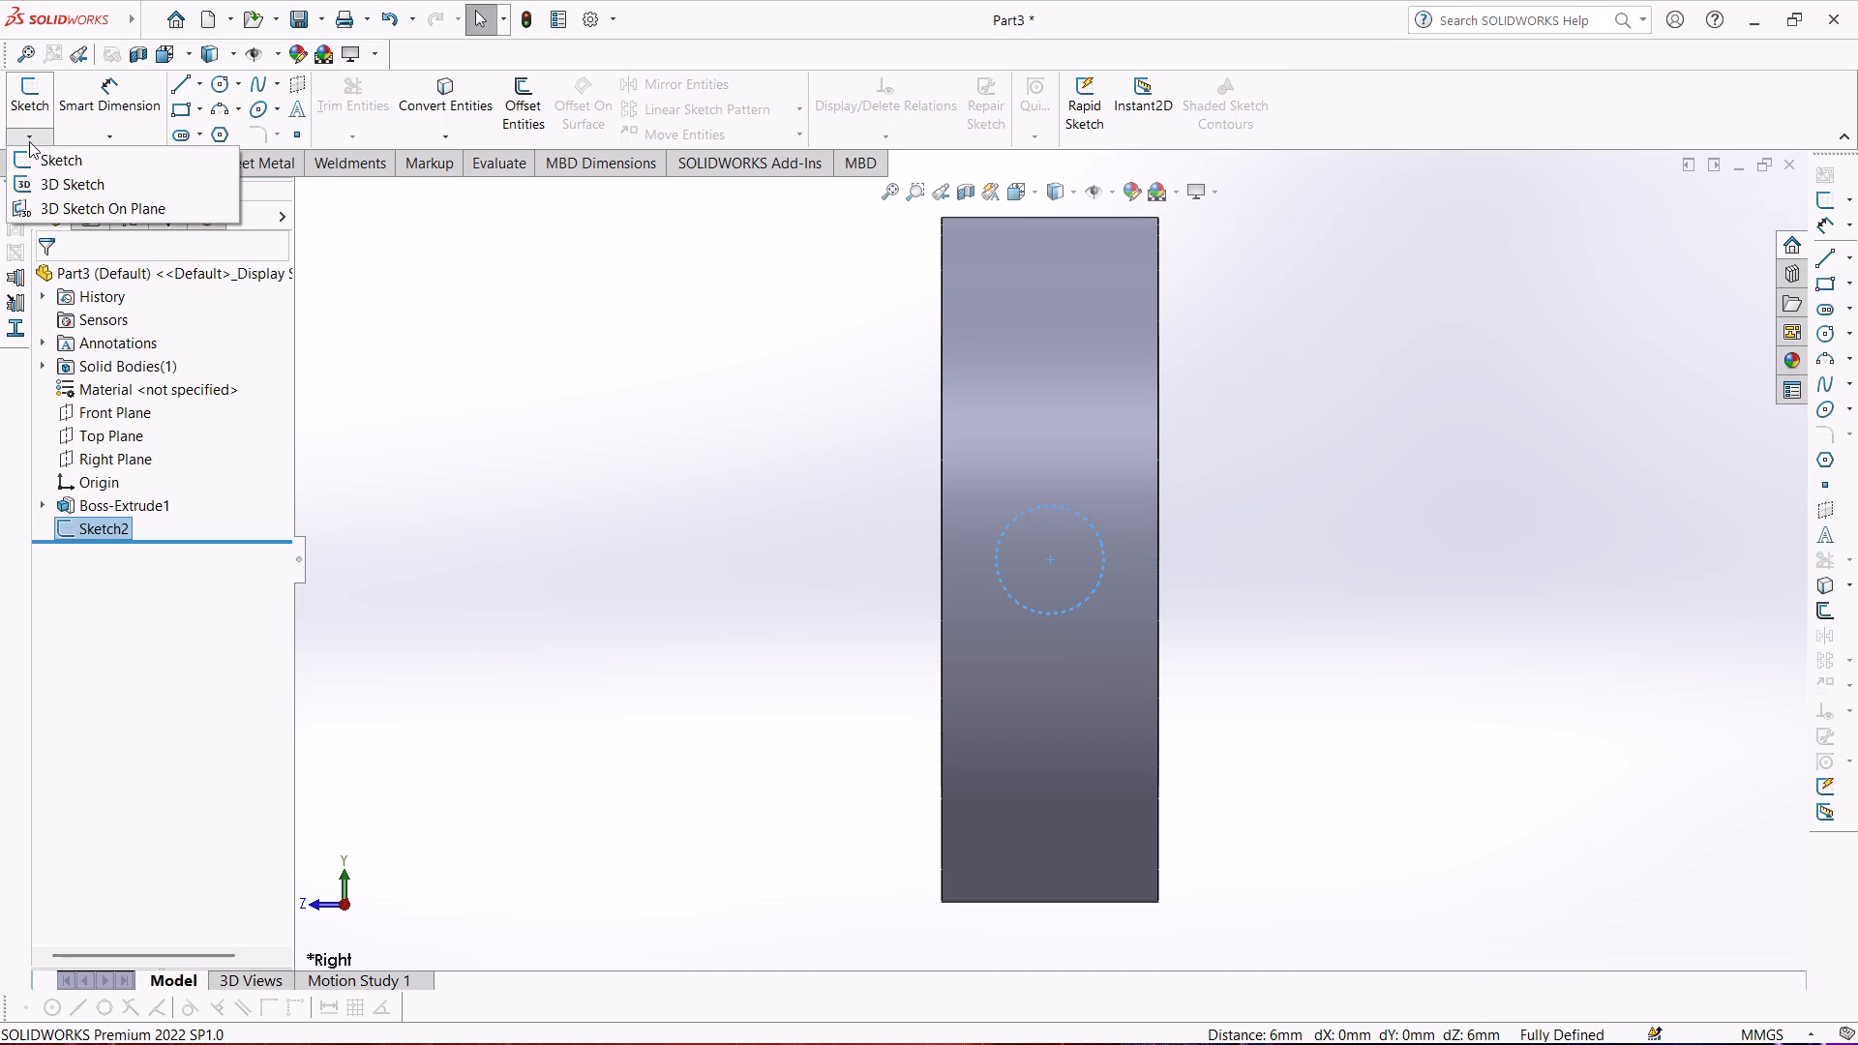
left_click(320, 268)
left_click(38, 164)
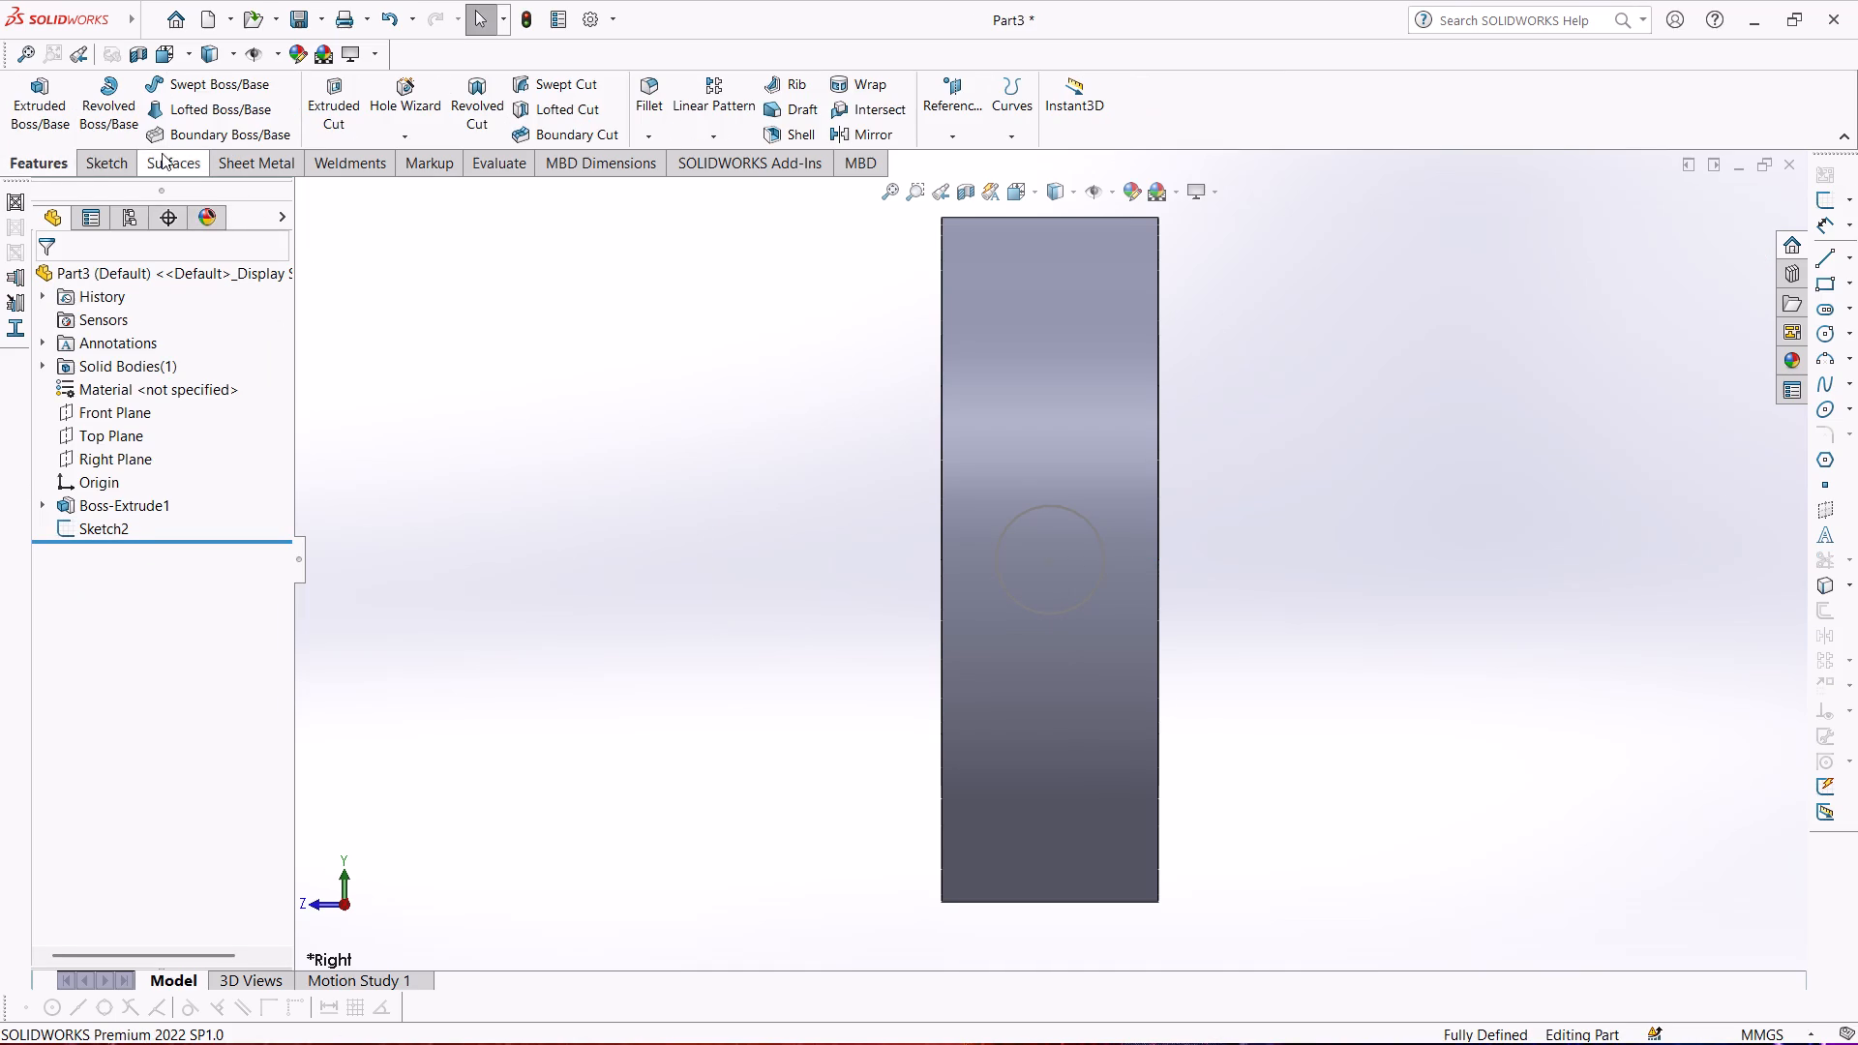
Cut-extrude the 6 mm circle with the Through All - Both end condition so the pin hole crosses both walls of the ring.
left_click(326, 93)
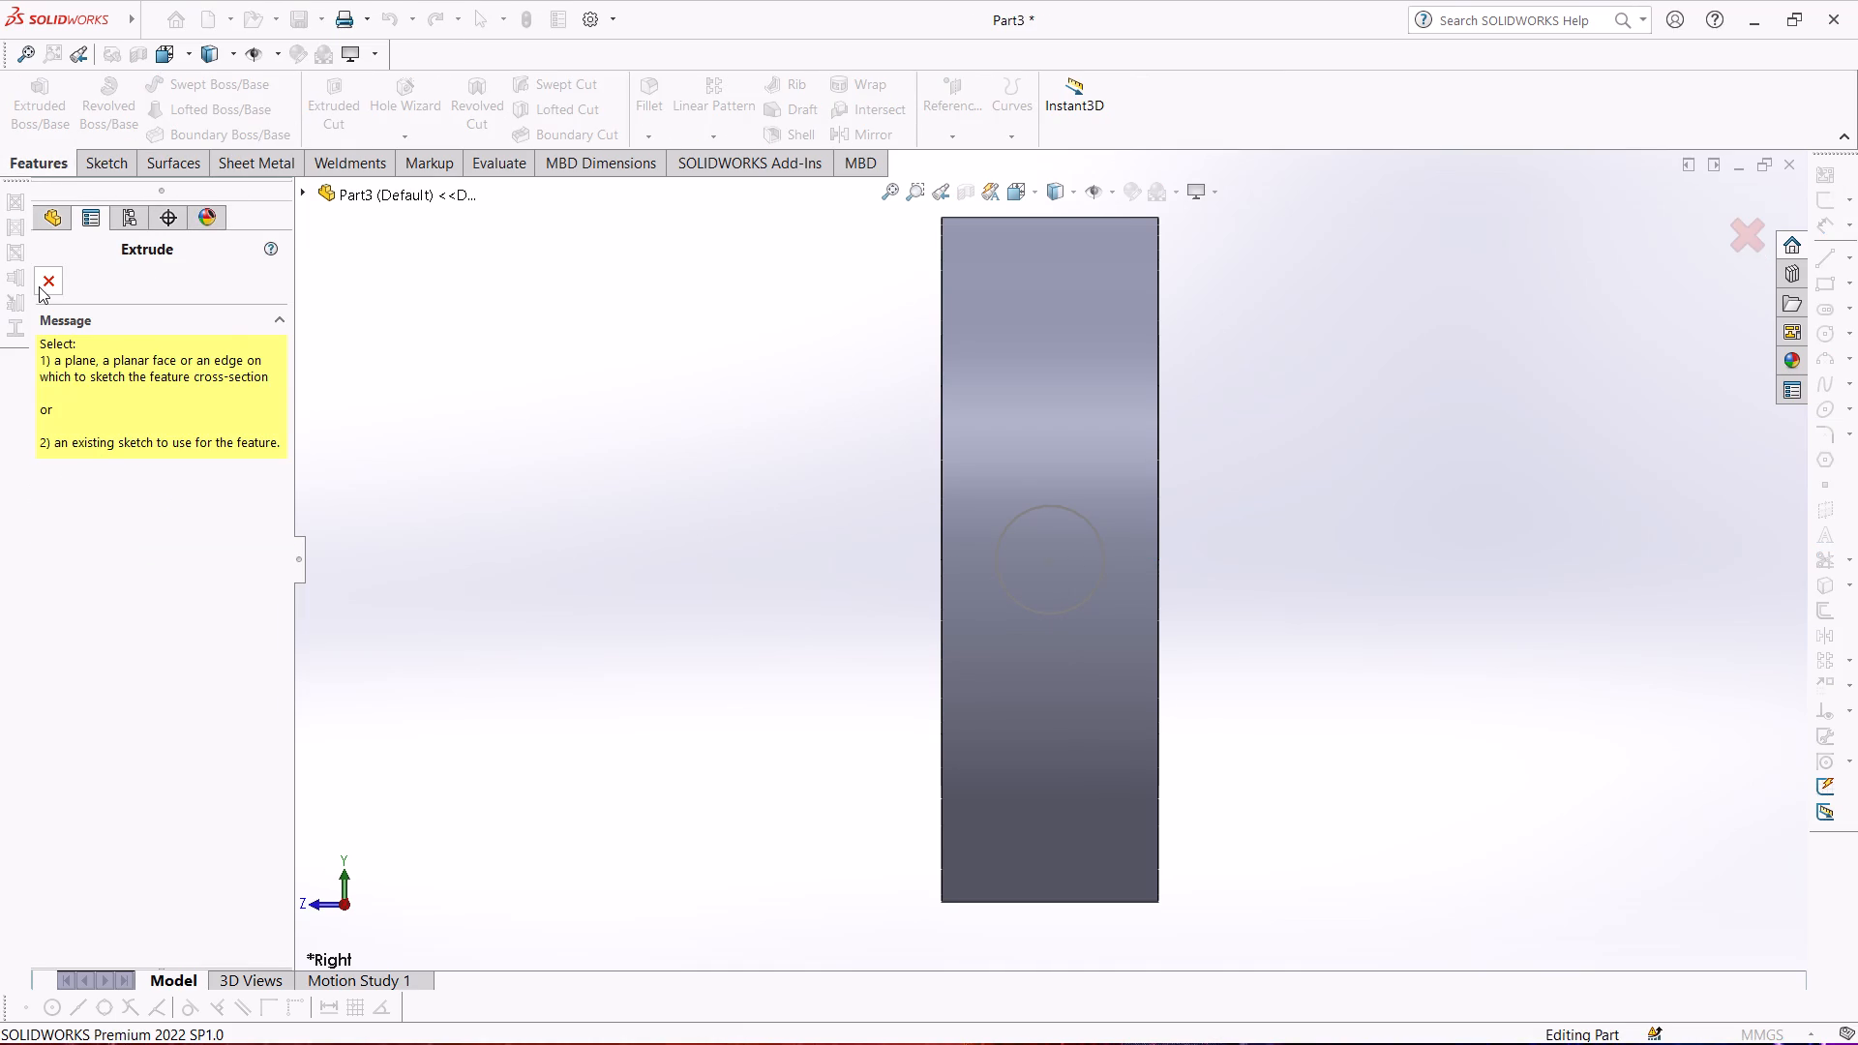
left_click(39, 286)
left_click(327, 91)
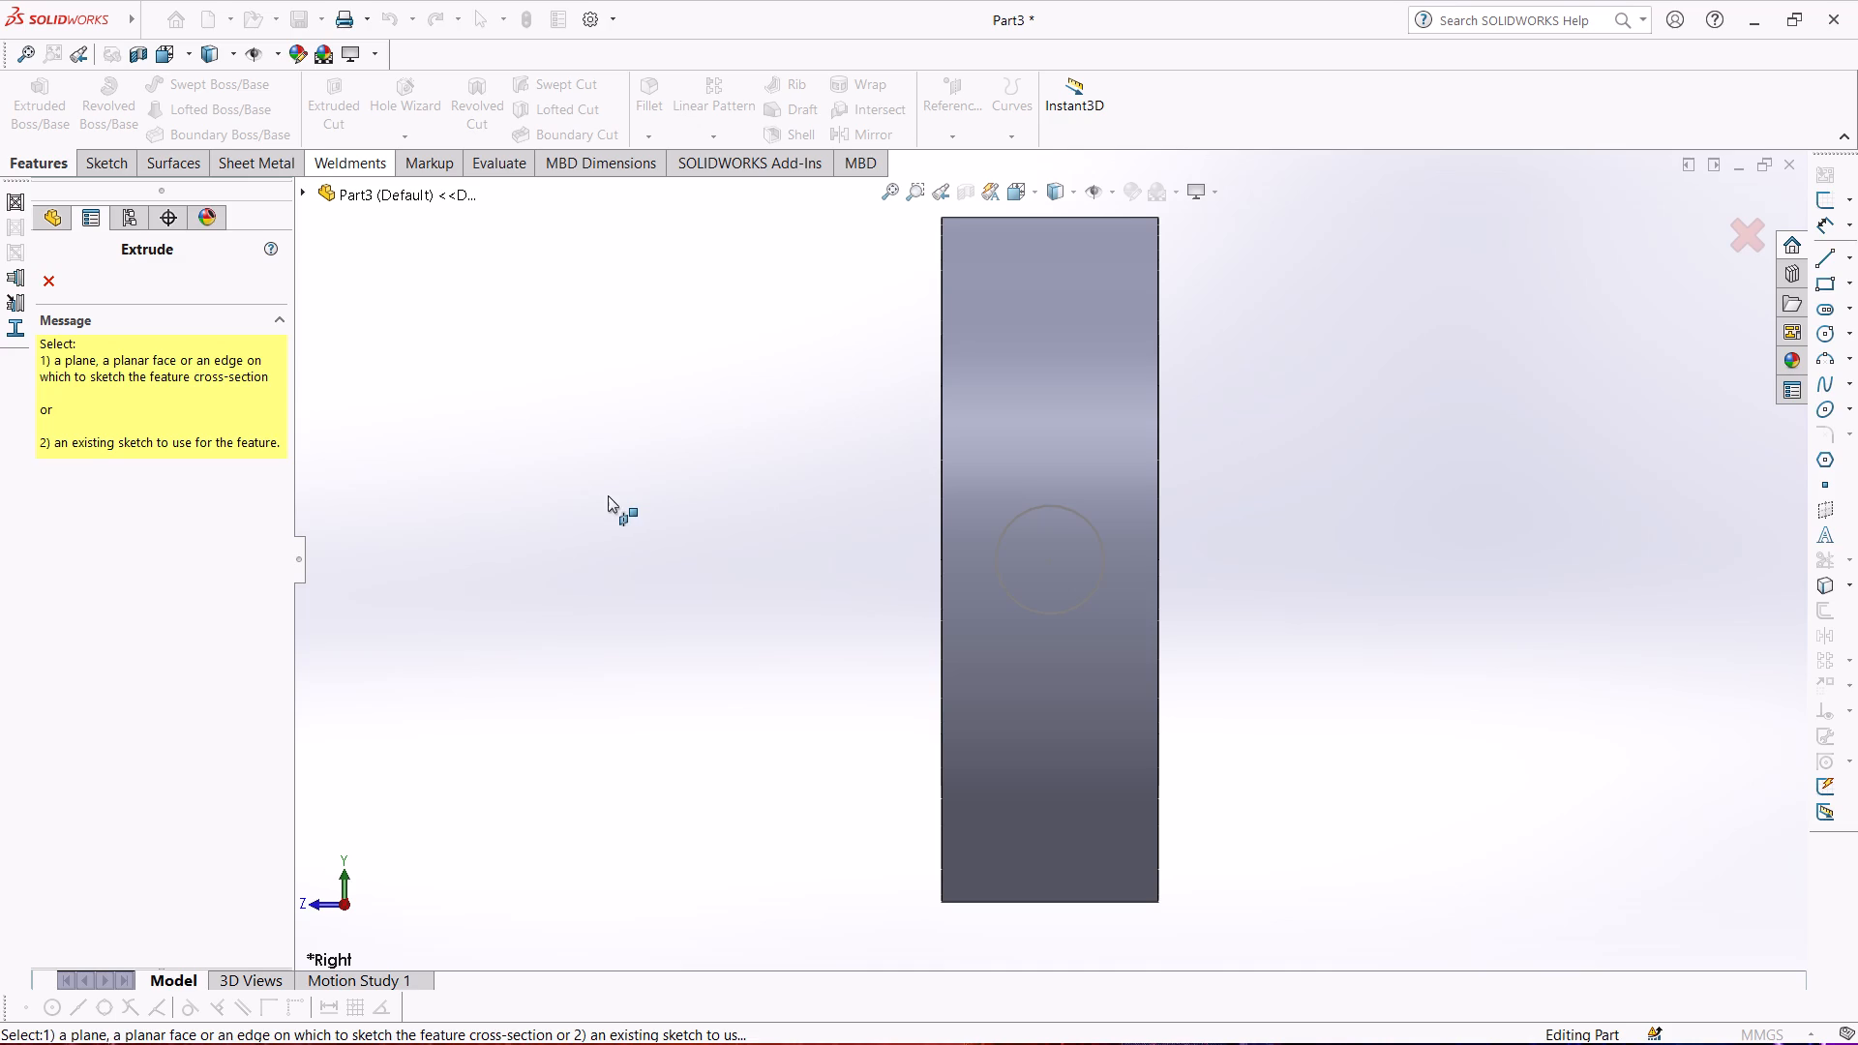
left_click(1005, 532)
middle_click_drag(780, 582, 638, 548)
left_click(121, 420)
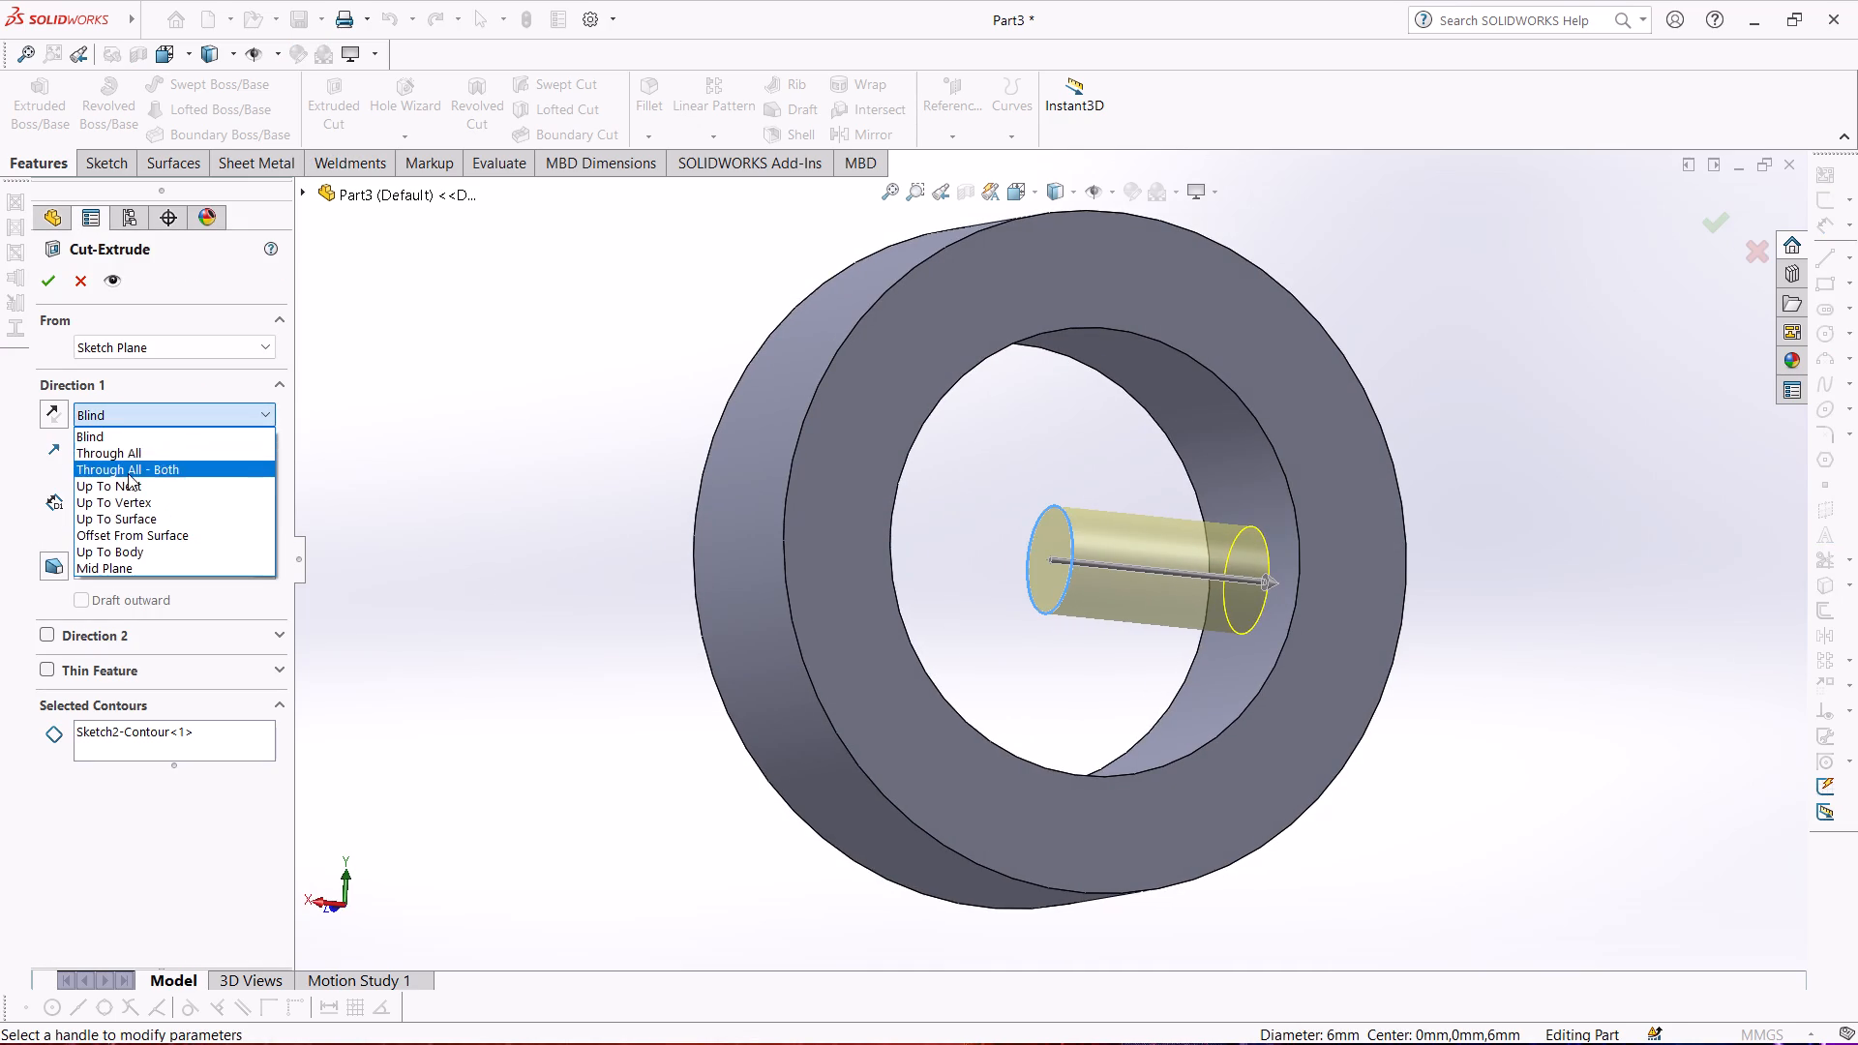
left_click(131, 463)
middle_click_drag(407, 517, 434, 526)
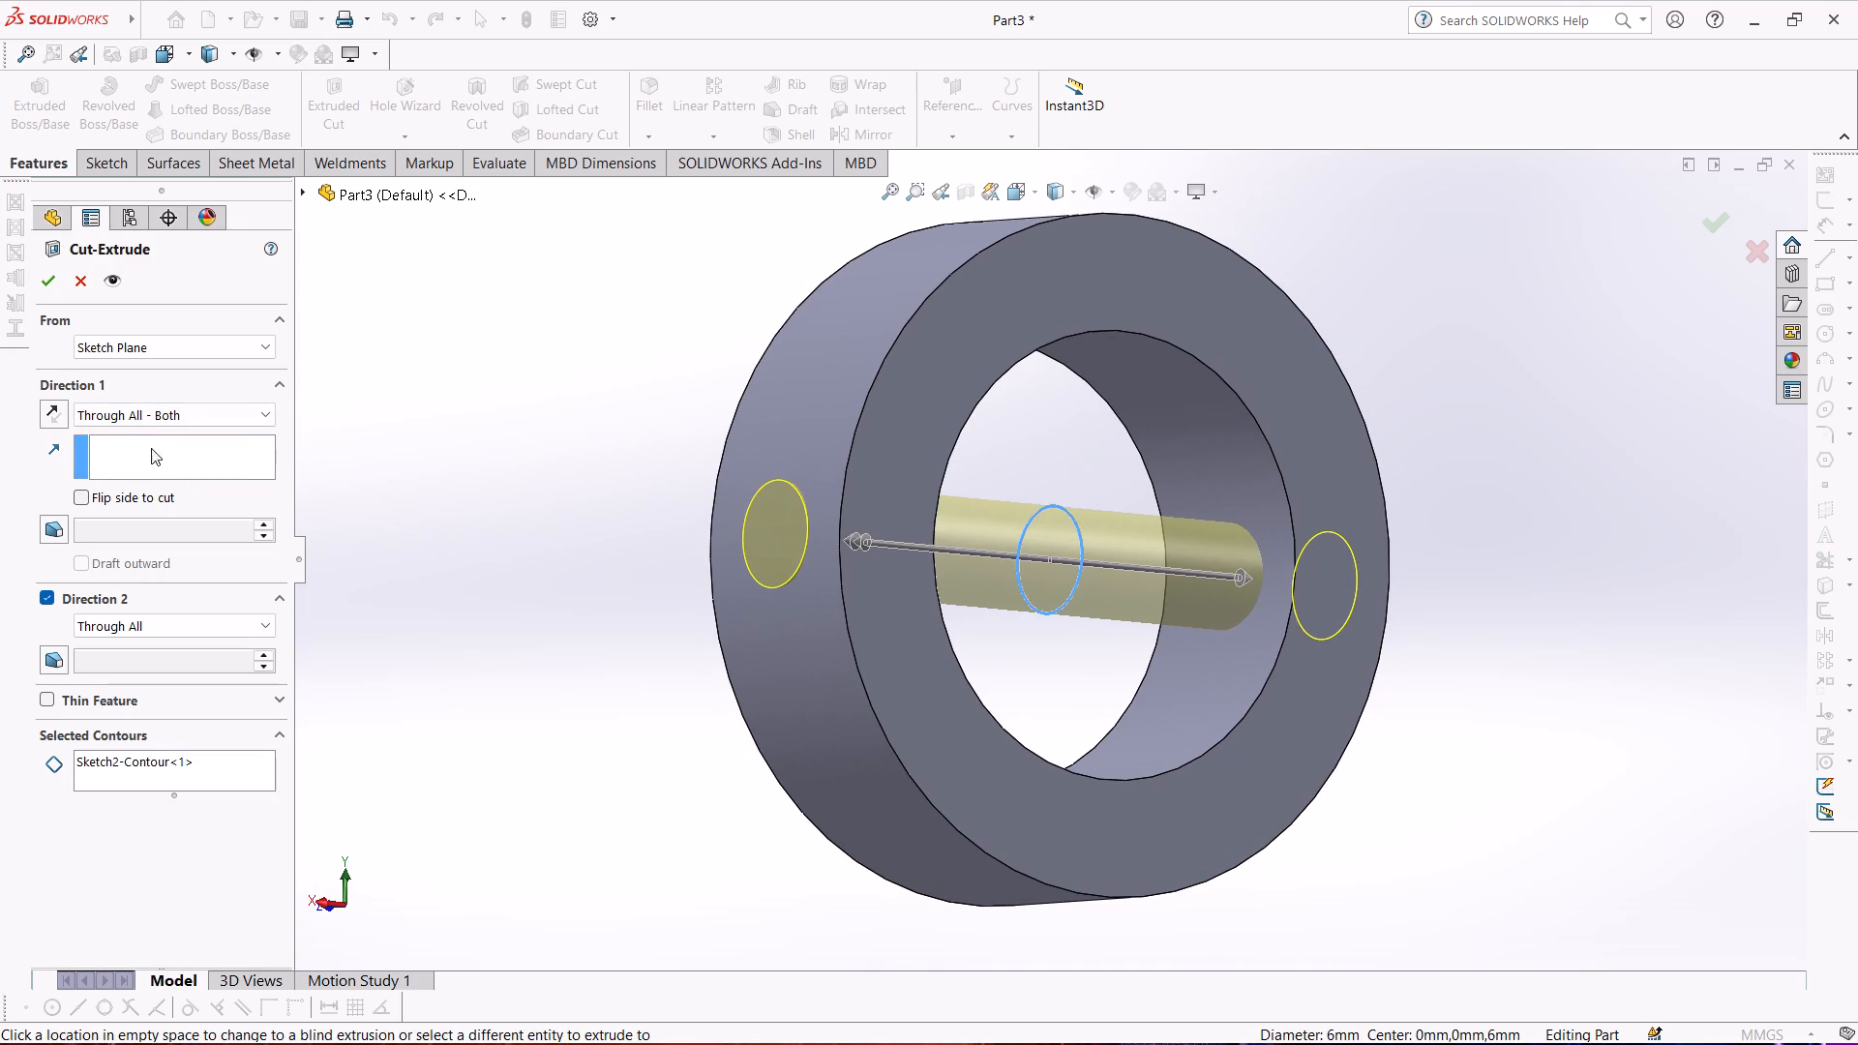
left_click(52, 278)
middle_click_drag(404, 543, 510, 544)
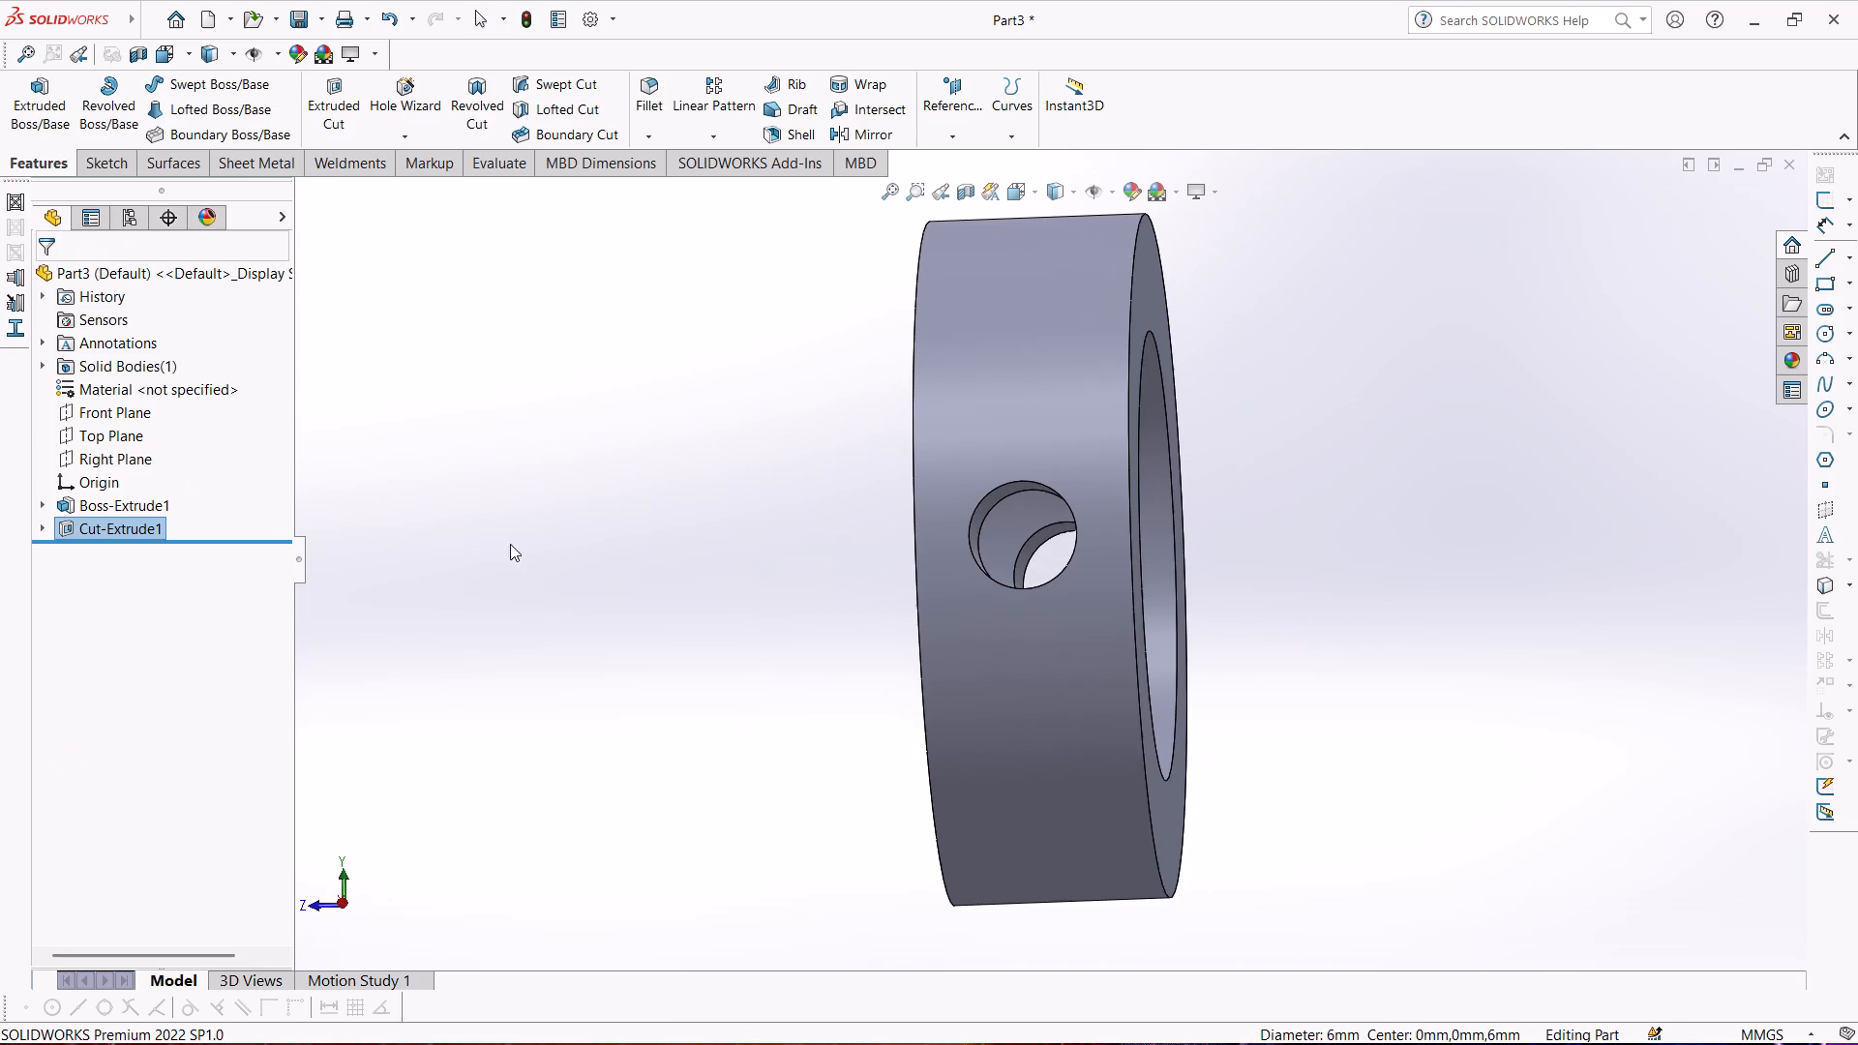
Save the ring part as coller in the knuckle_joint folder.
key("ctrl+s")
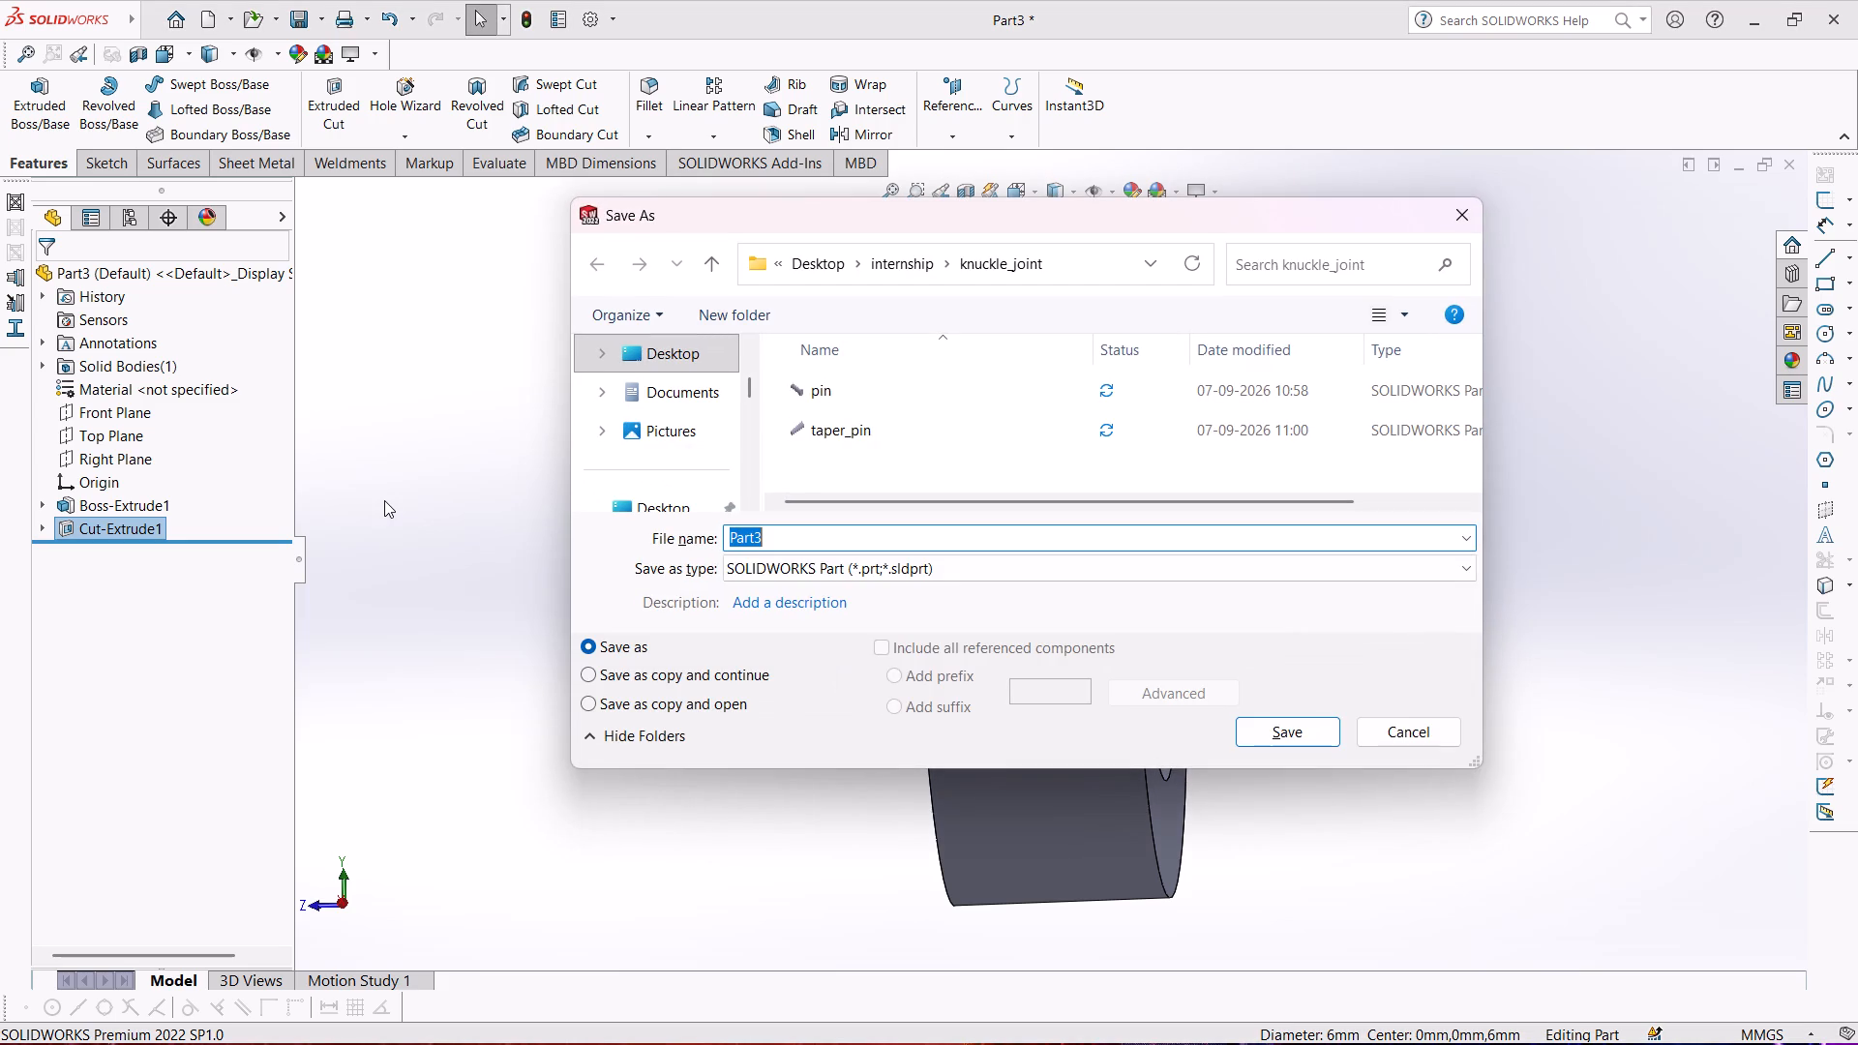
type("coller")
key("Return")
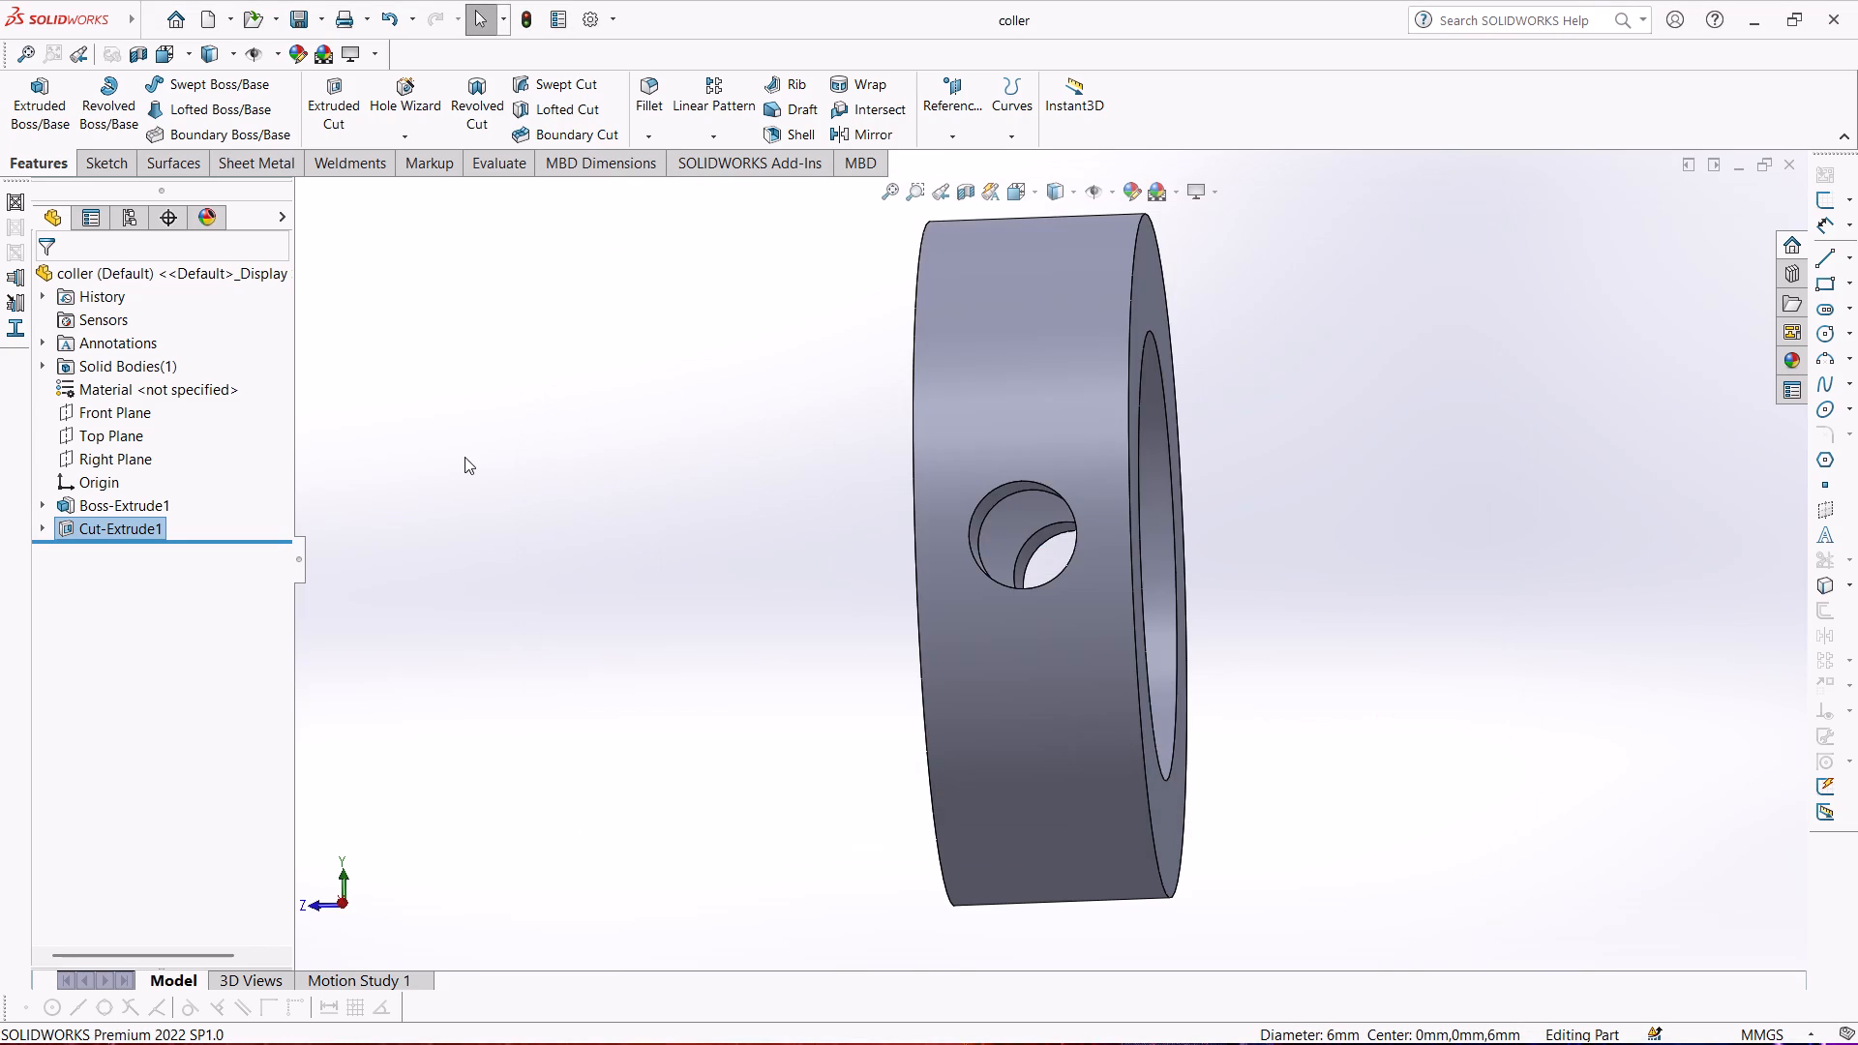
Create a new part and open a sketch on its Front Plane.
key("ctrl+n")
key("Return")
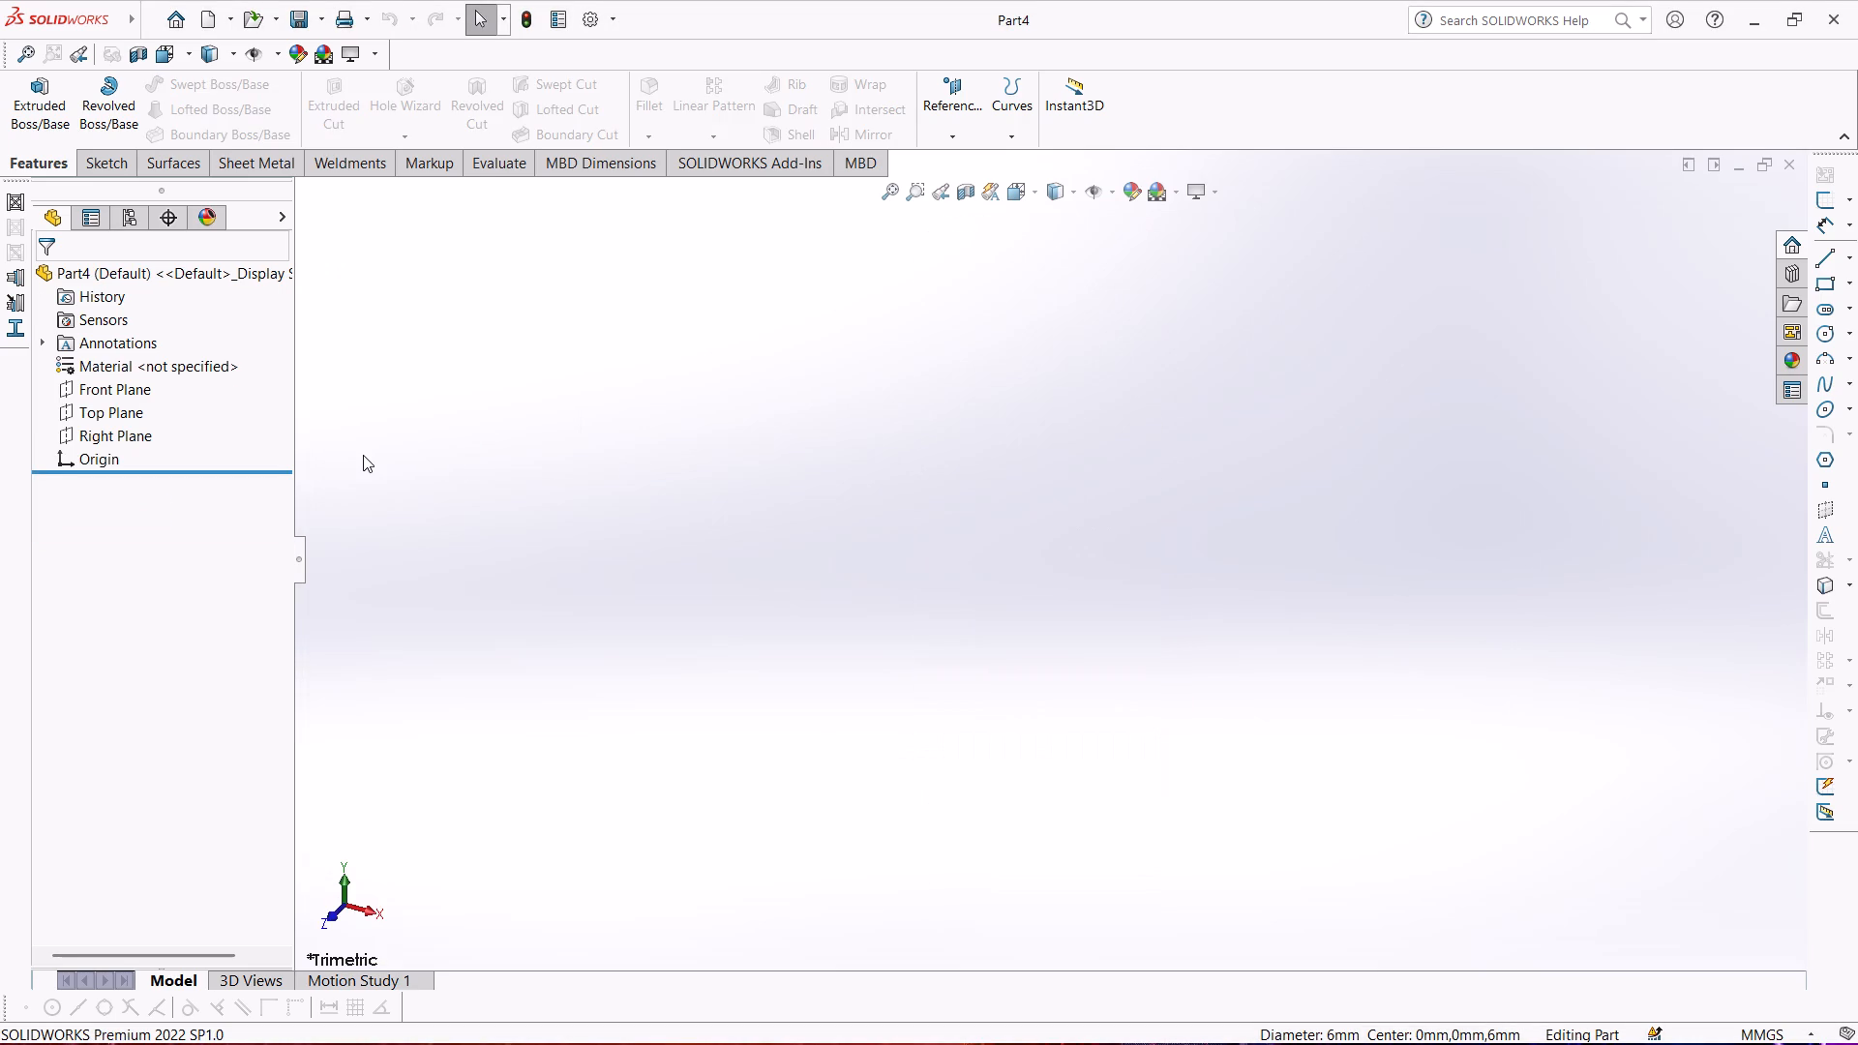
left_click(109, 155)
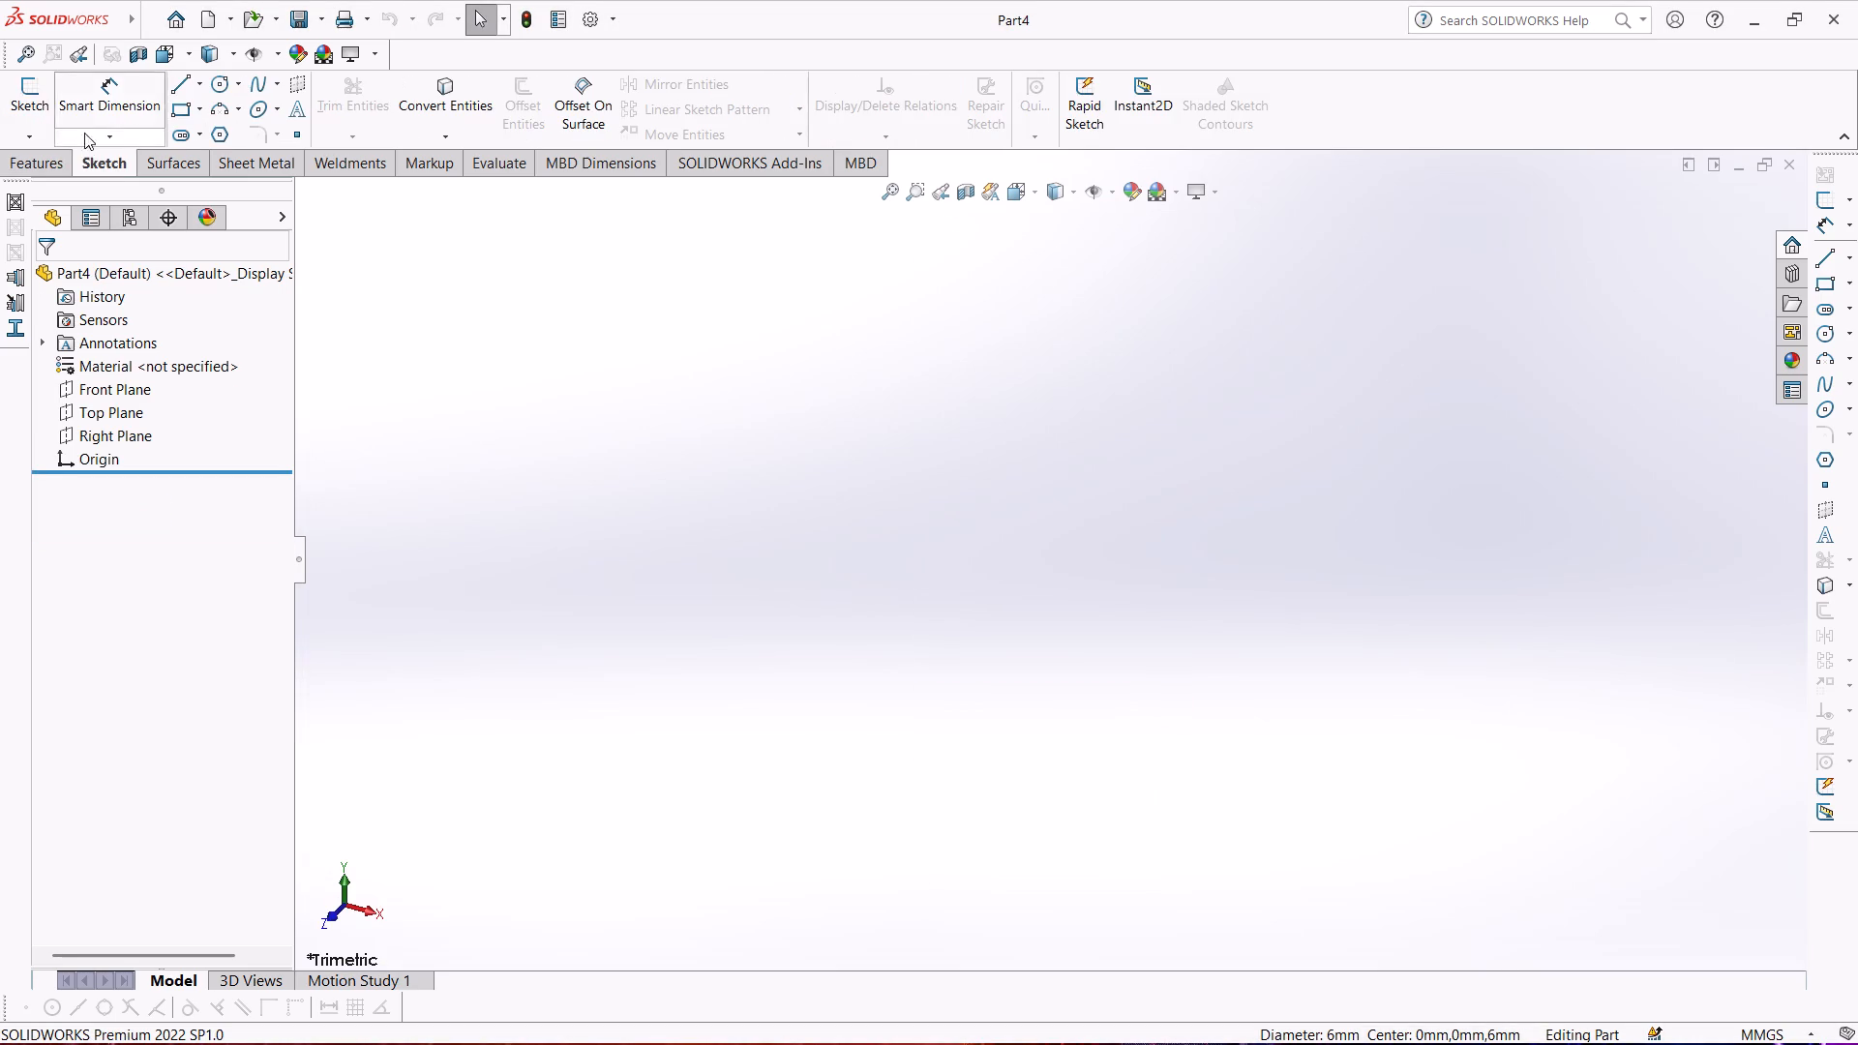
left_click(35, 92)
left_click(773, 363)
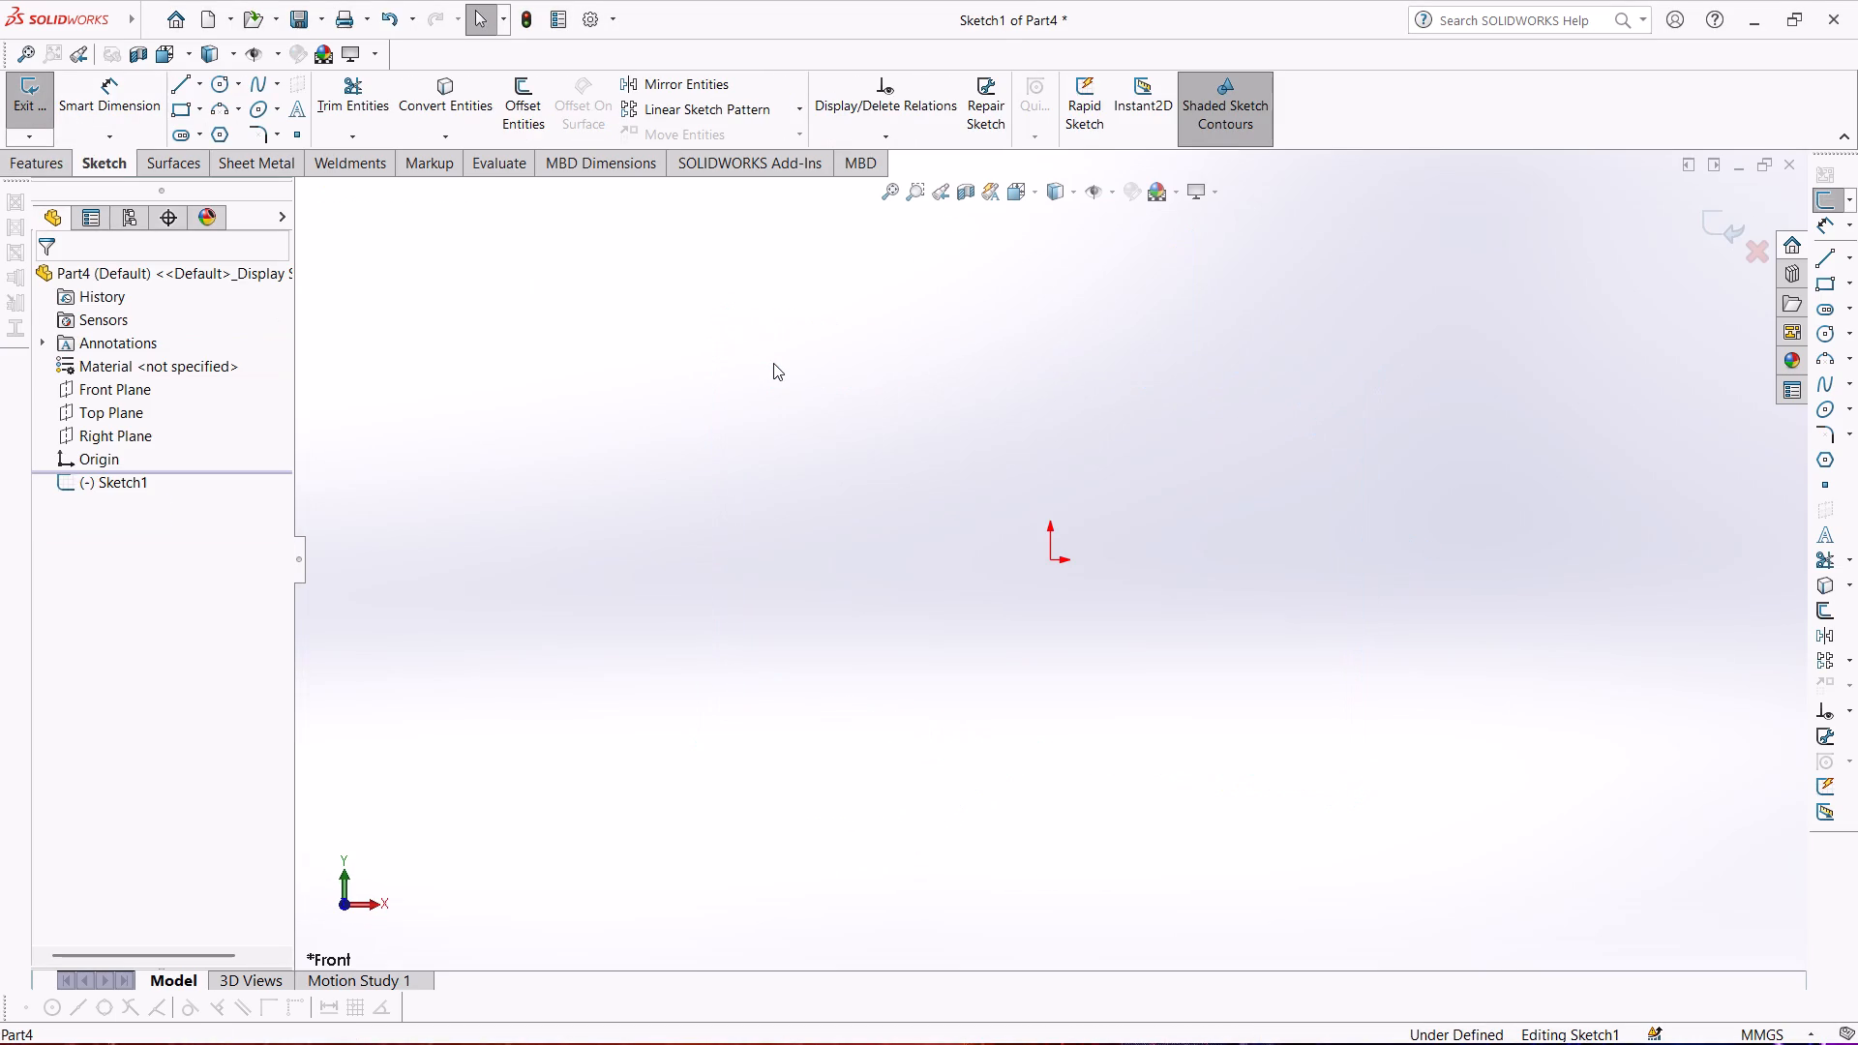
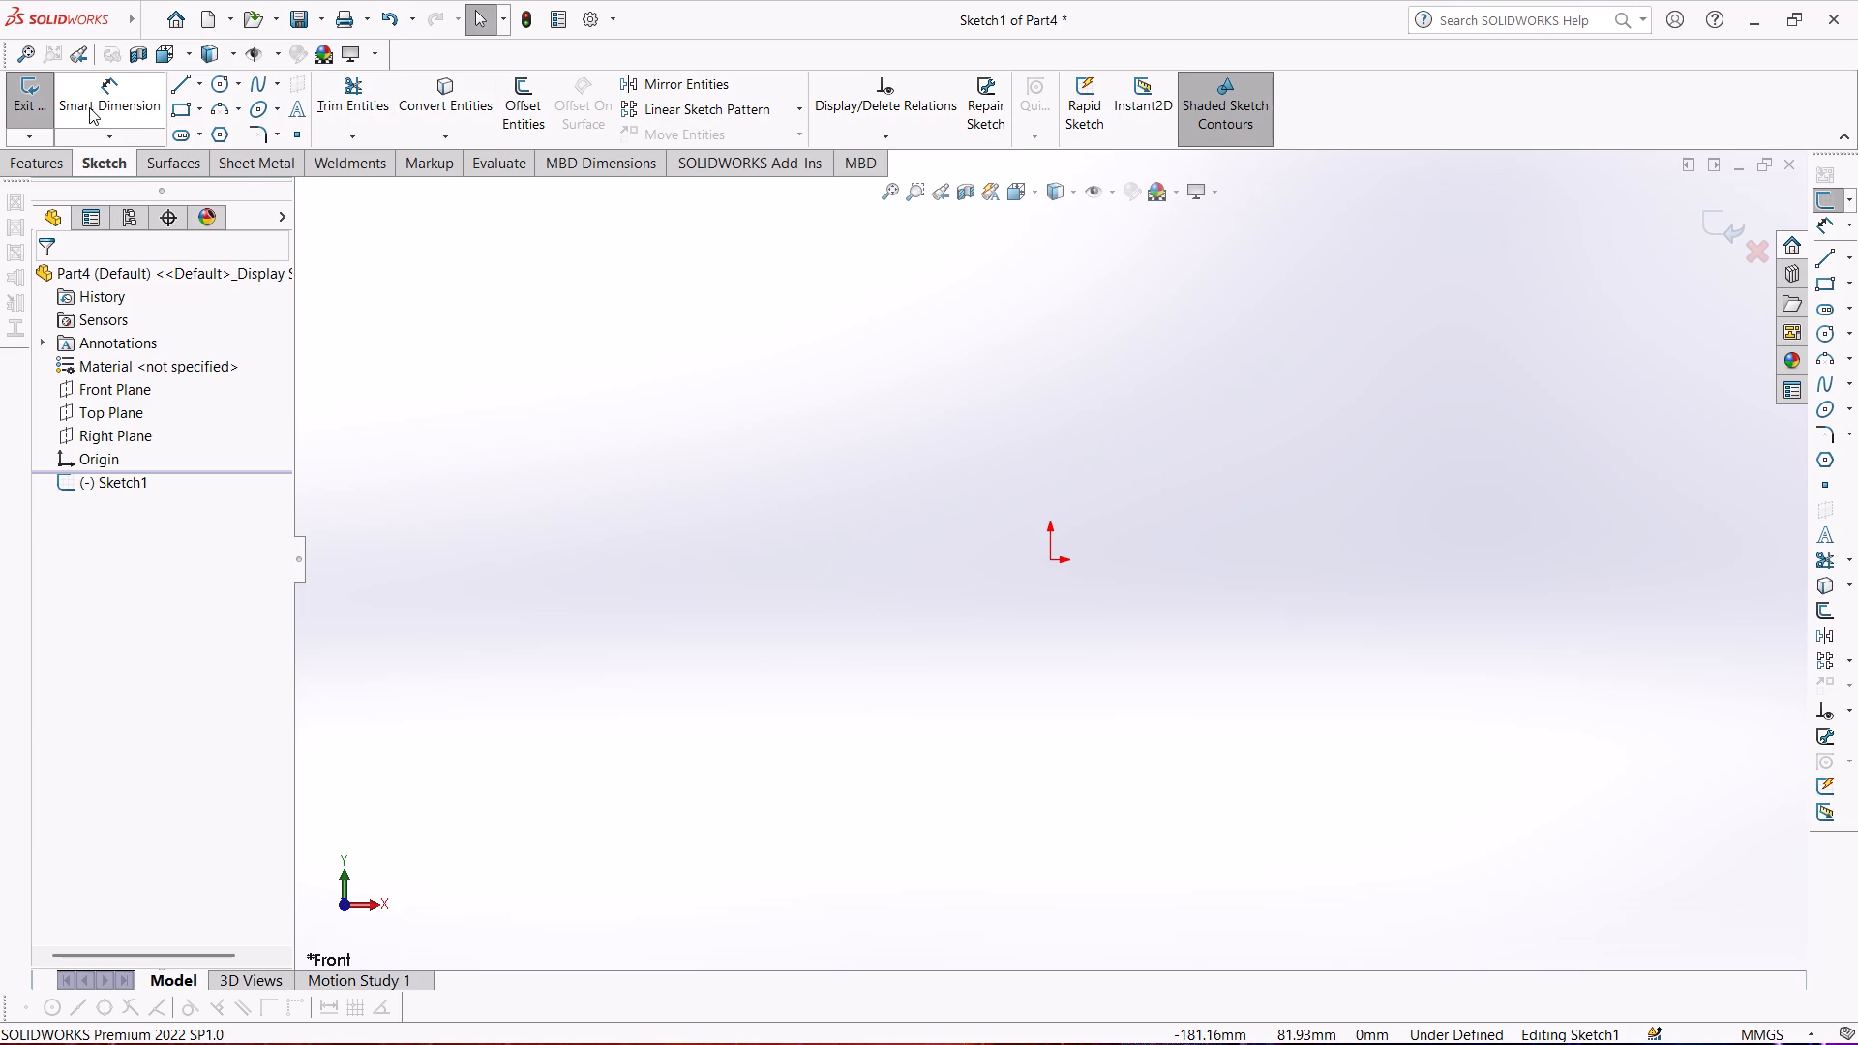
Sketch a circle centred on the origin and dimension its diameter as 52 mm.
left_click(224, 76)
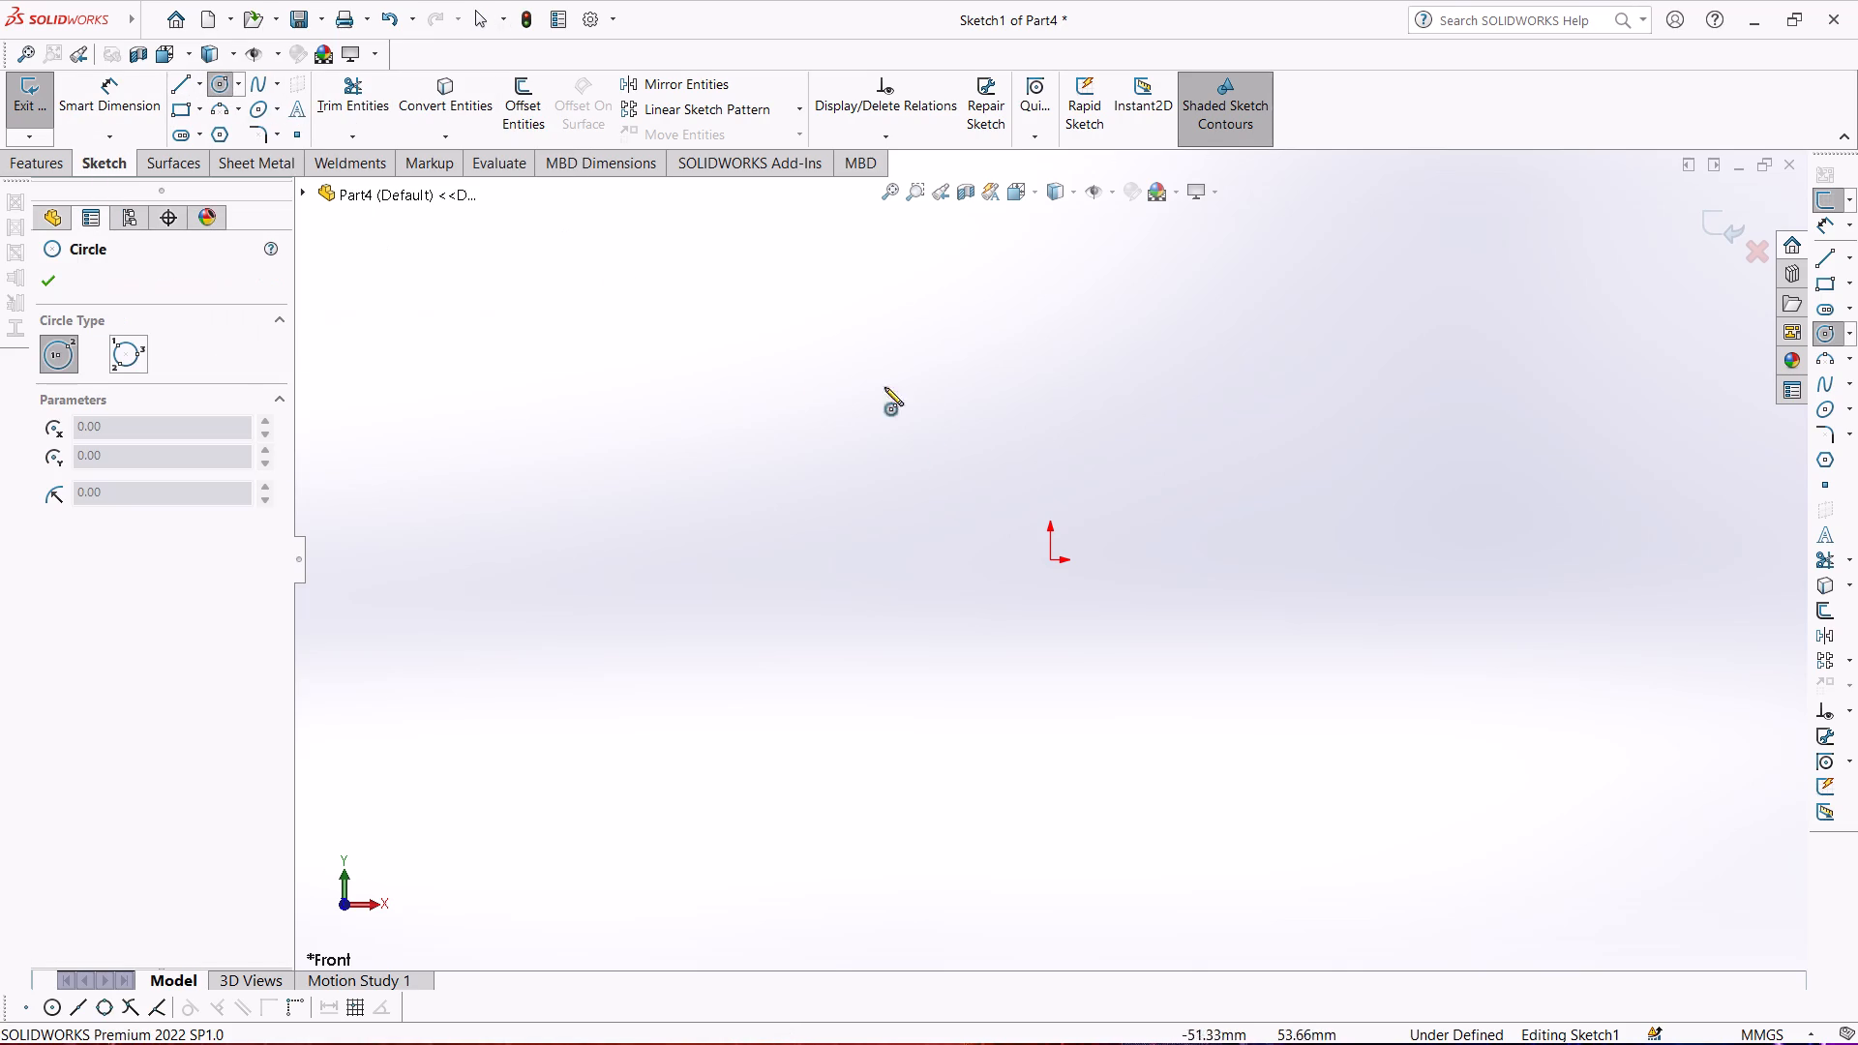
left_click(1052, 558)
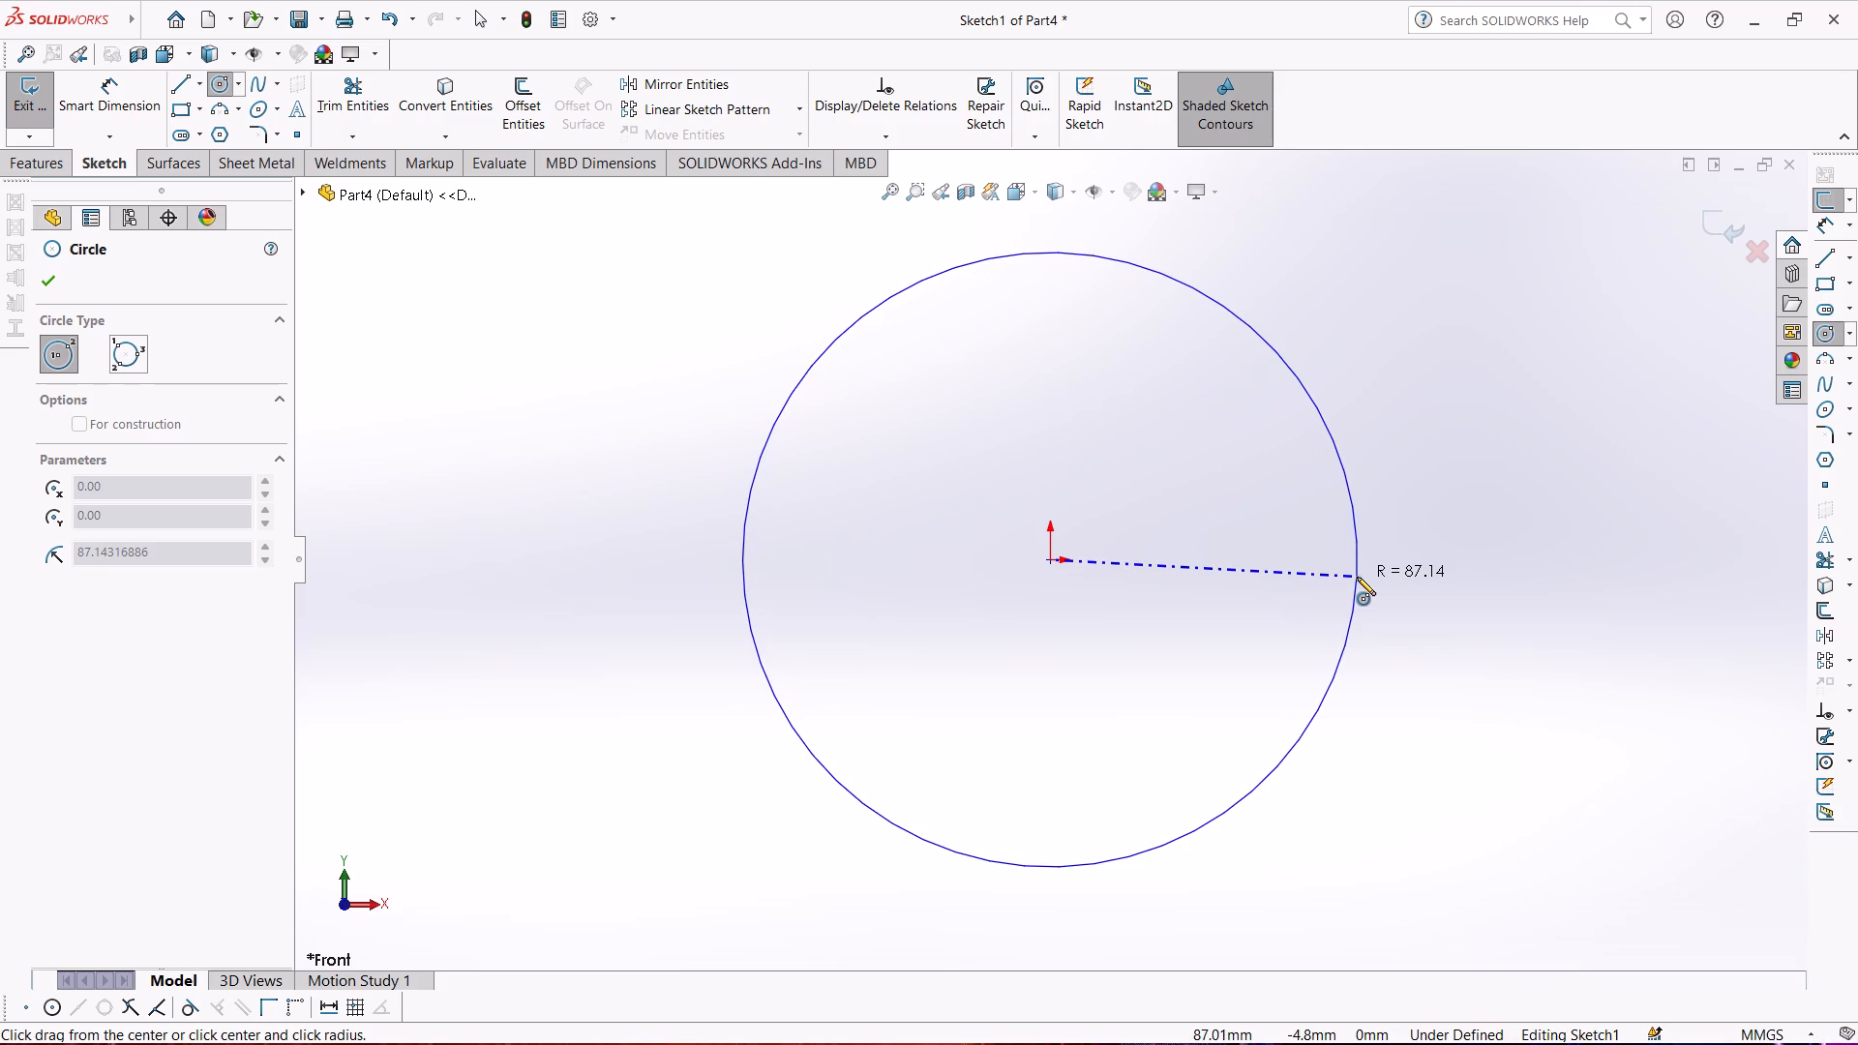
left_click(1285, 559)
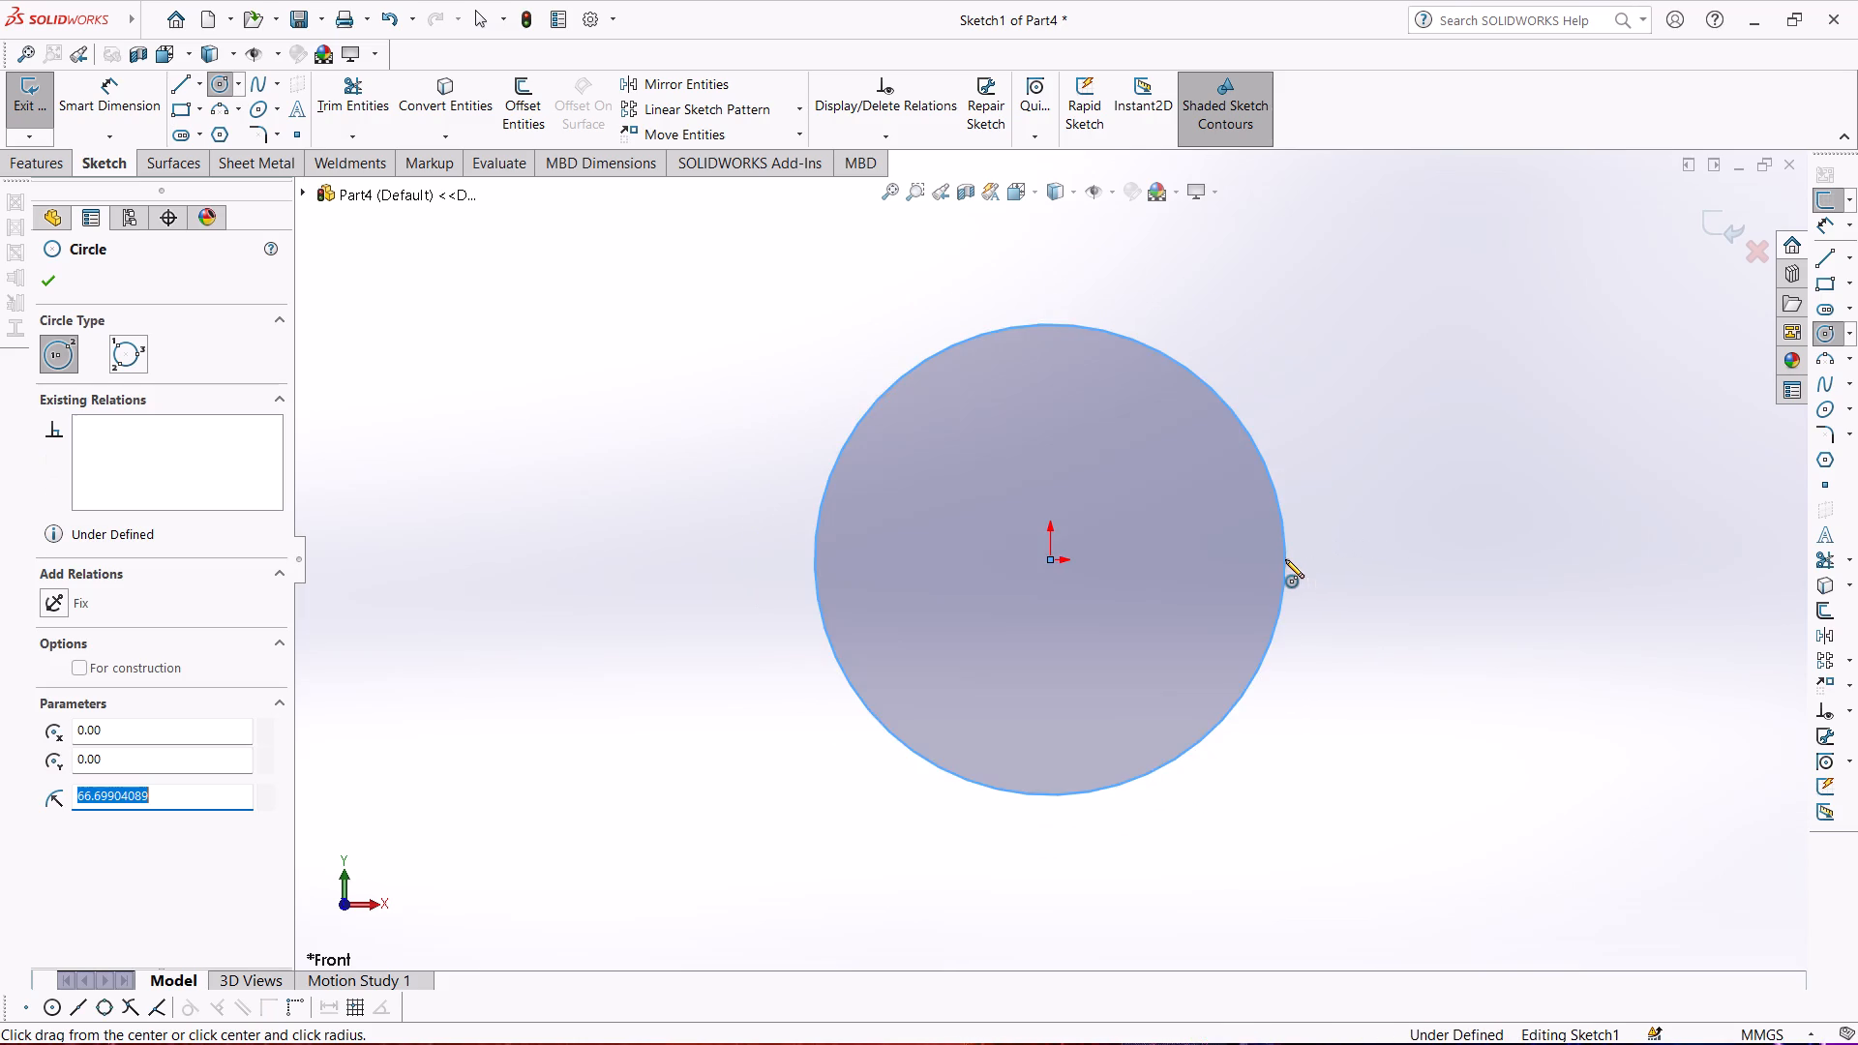
left_click(119, 124)
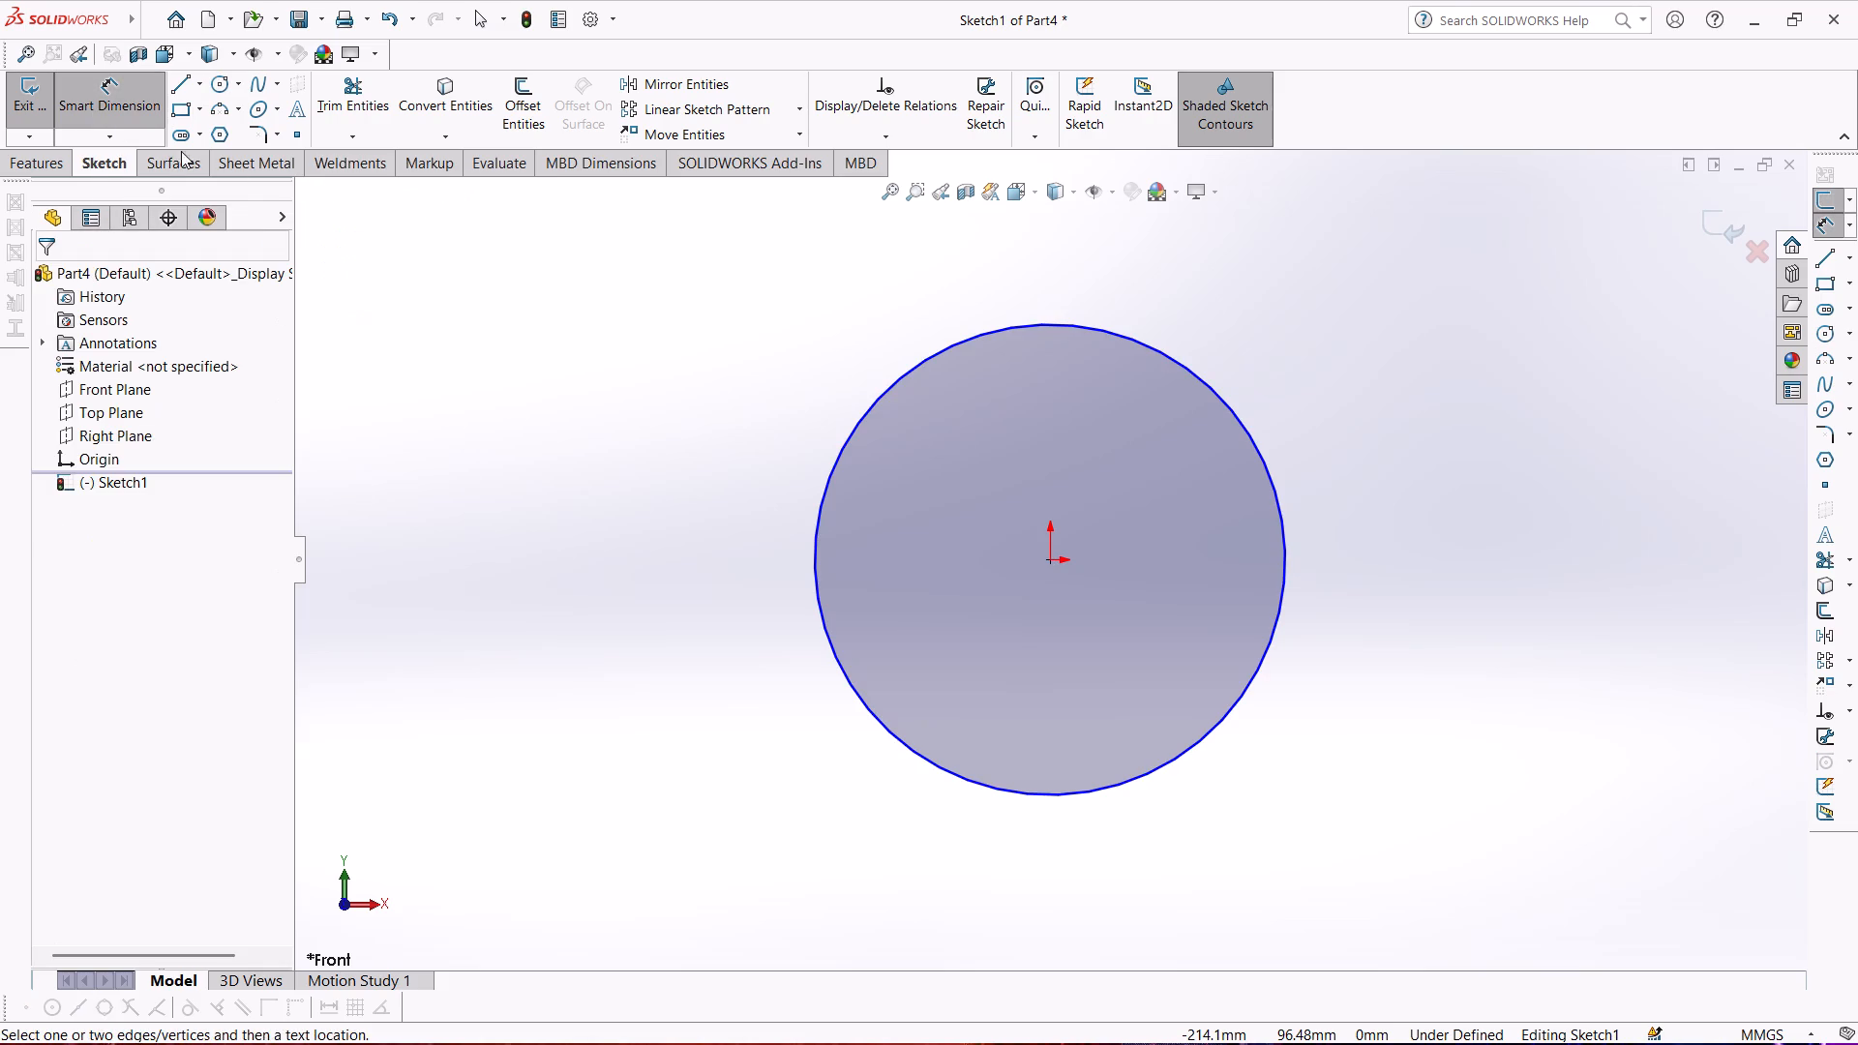
left_click(841, 462)
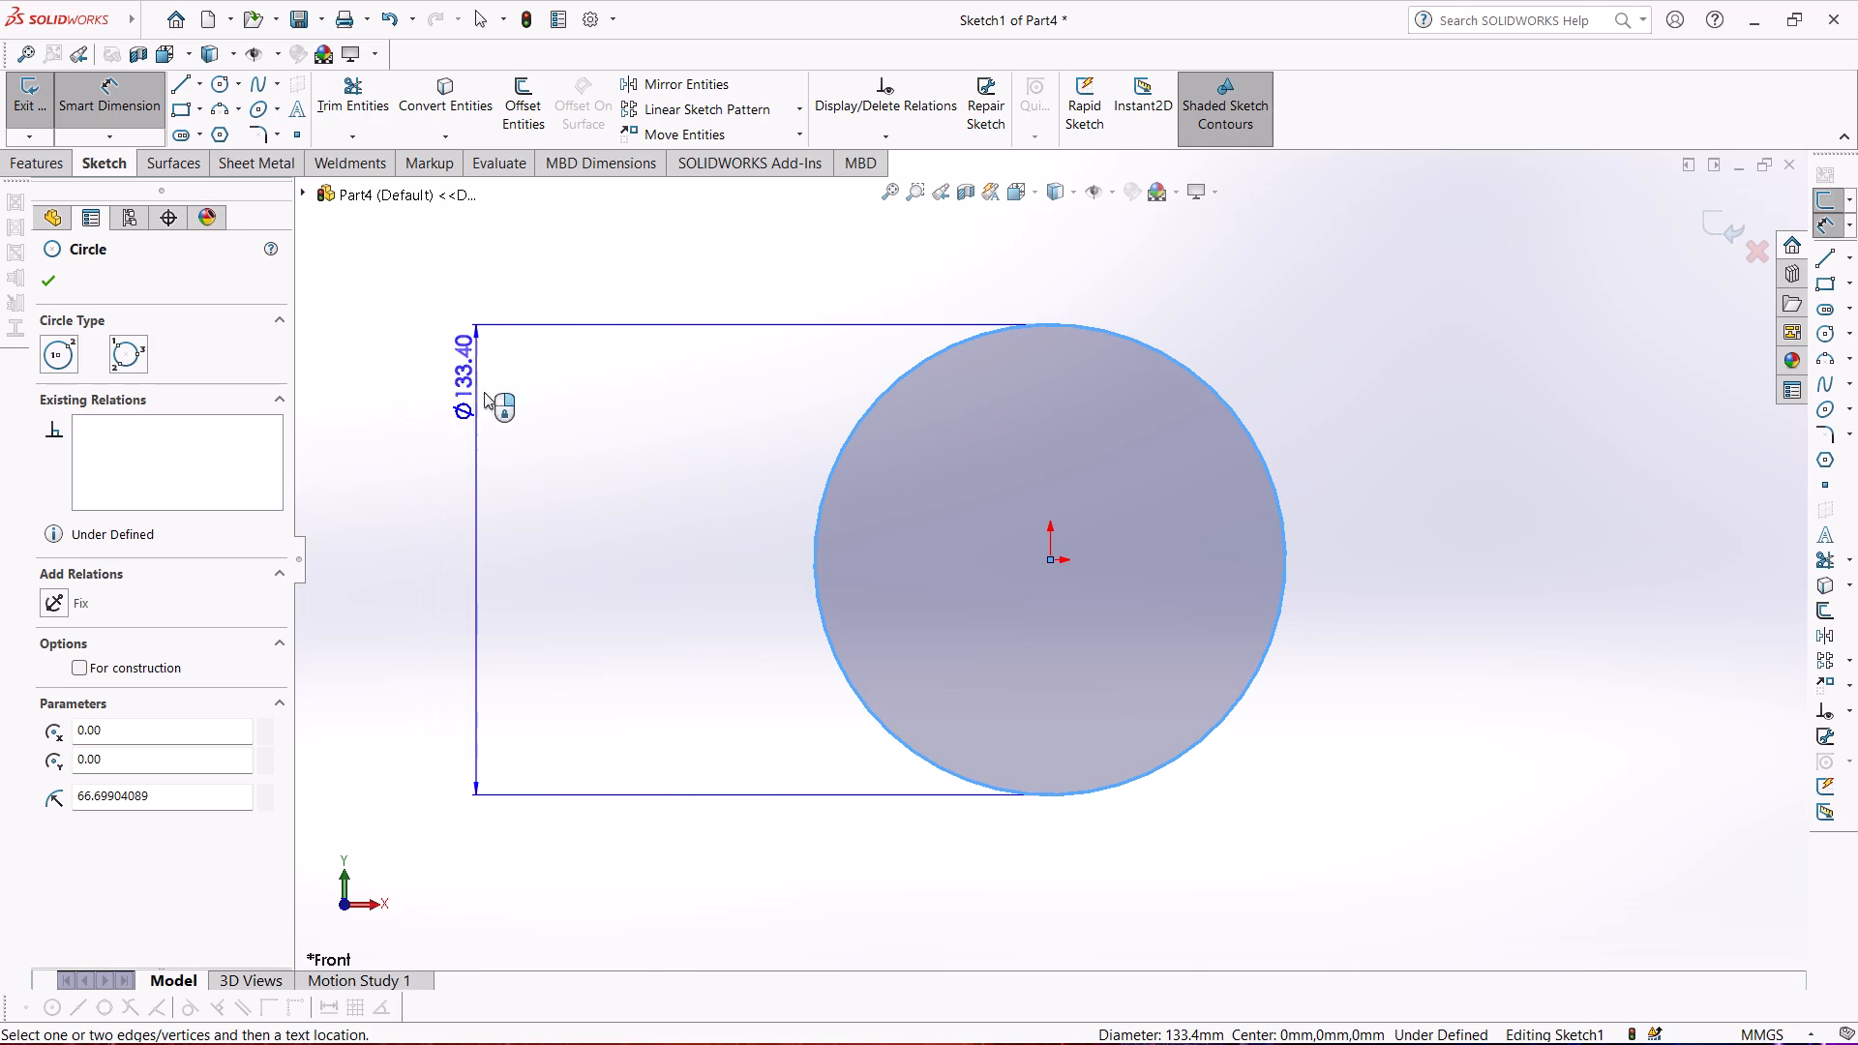
left_click(522, 463)
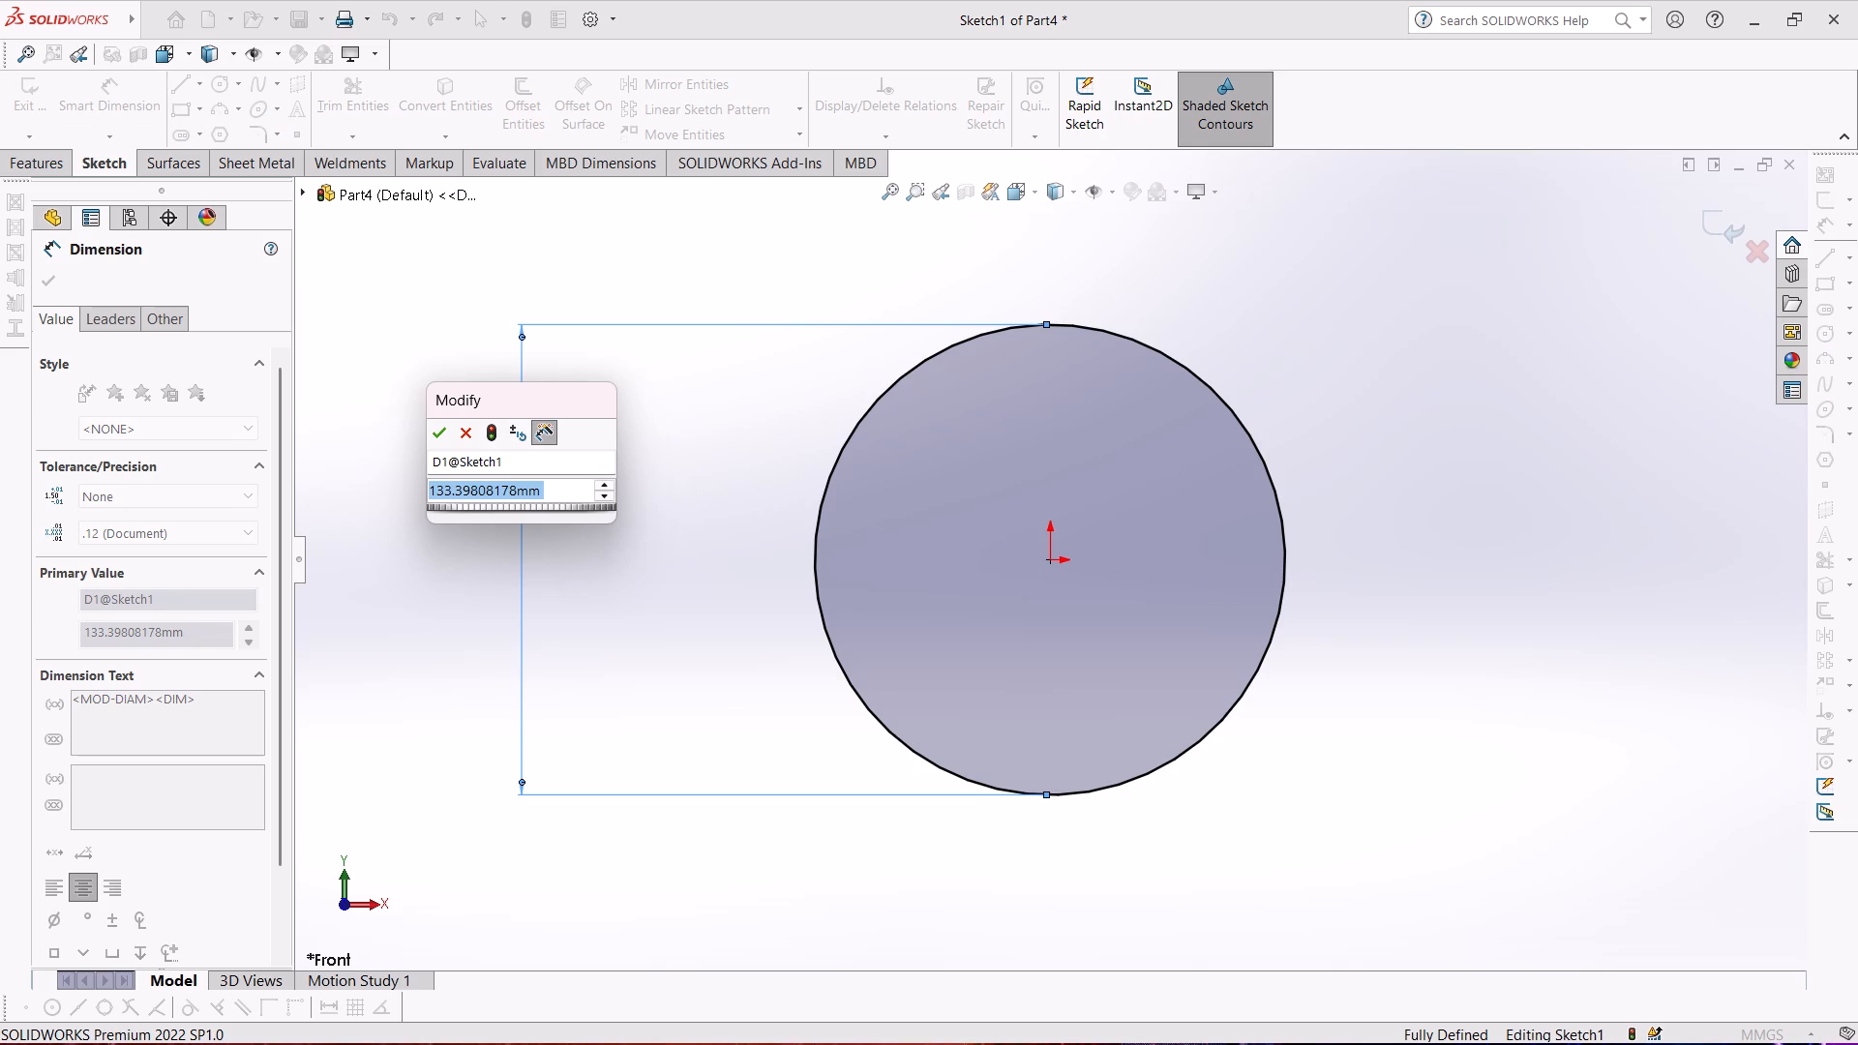
type("52")
key("Return")
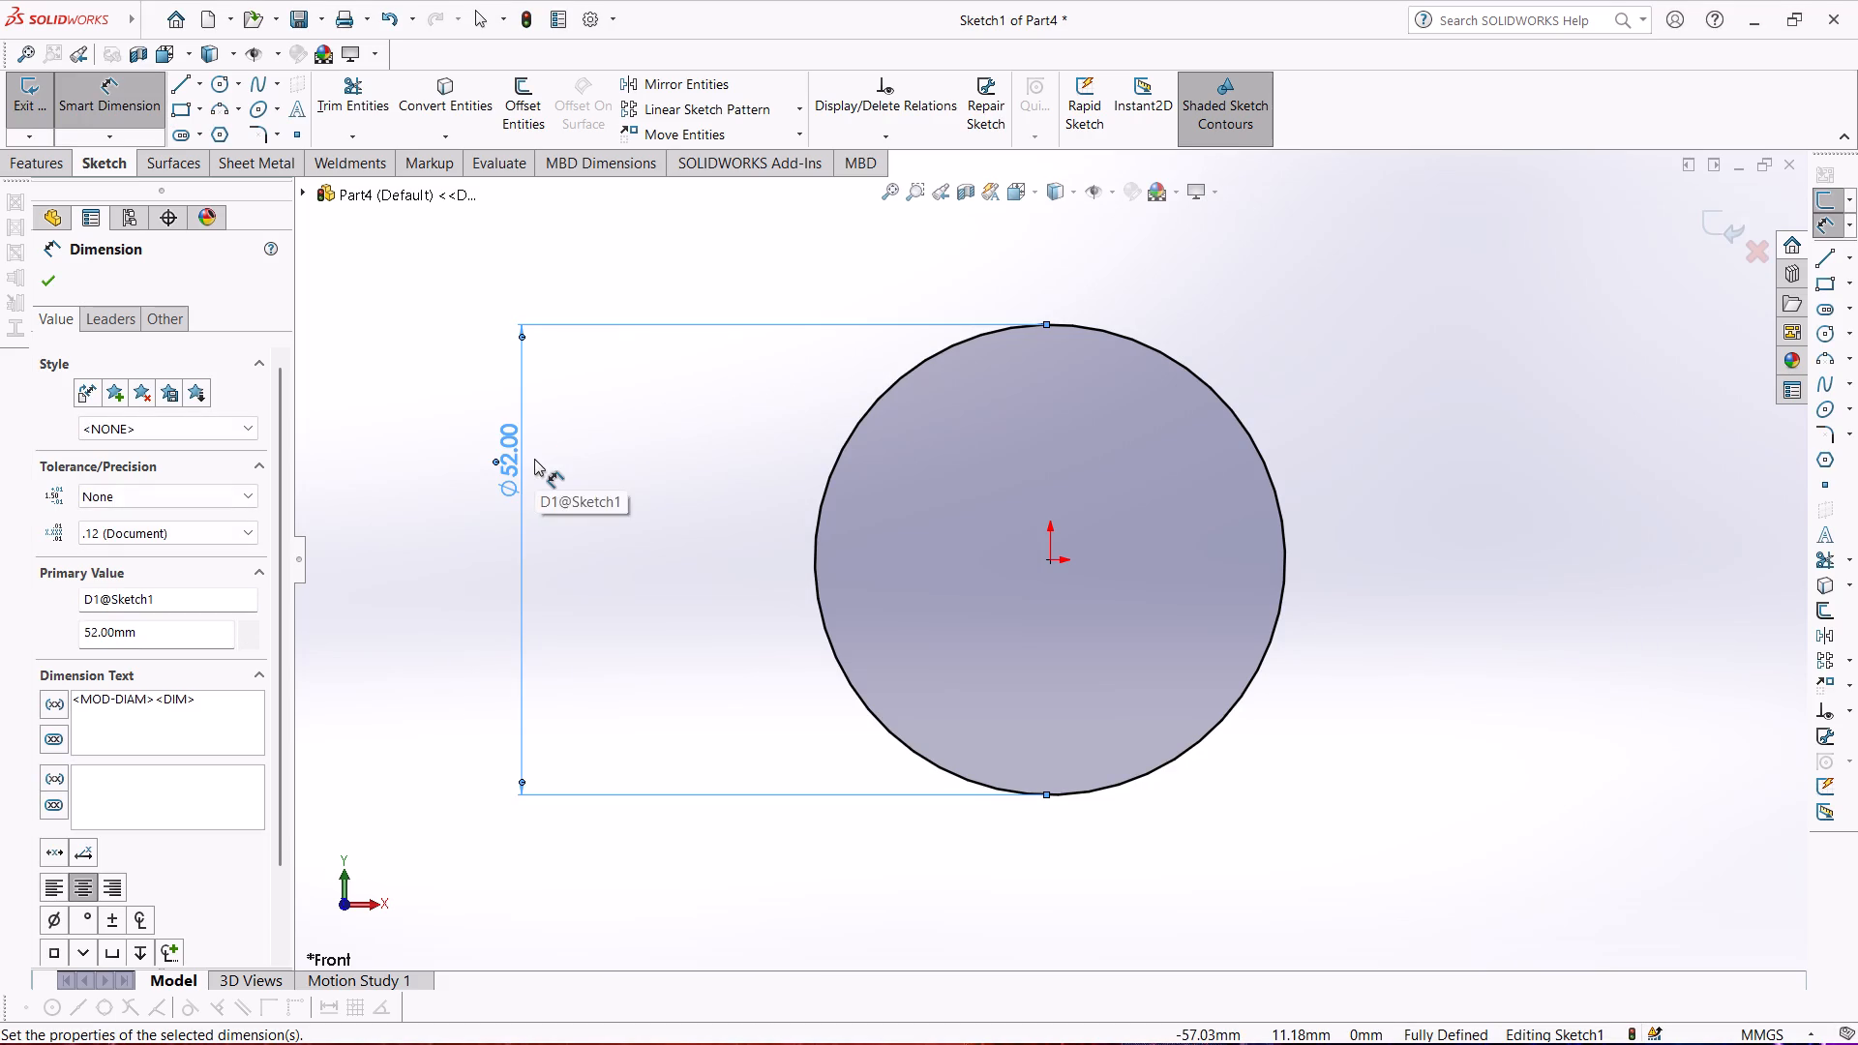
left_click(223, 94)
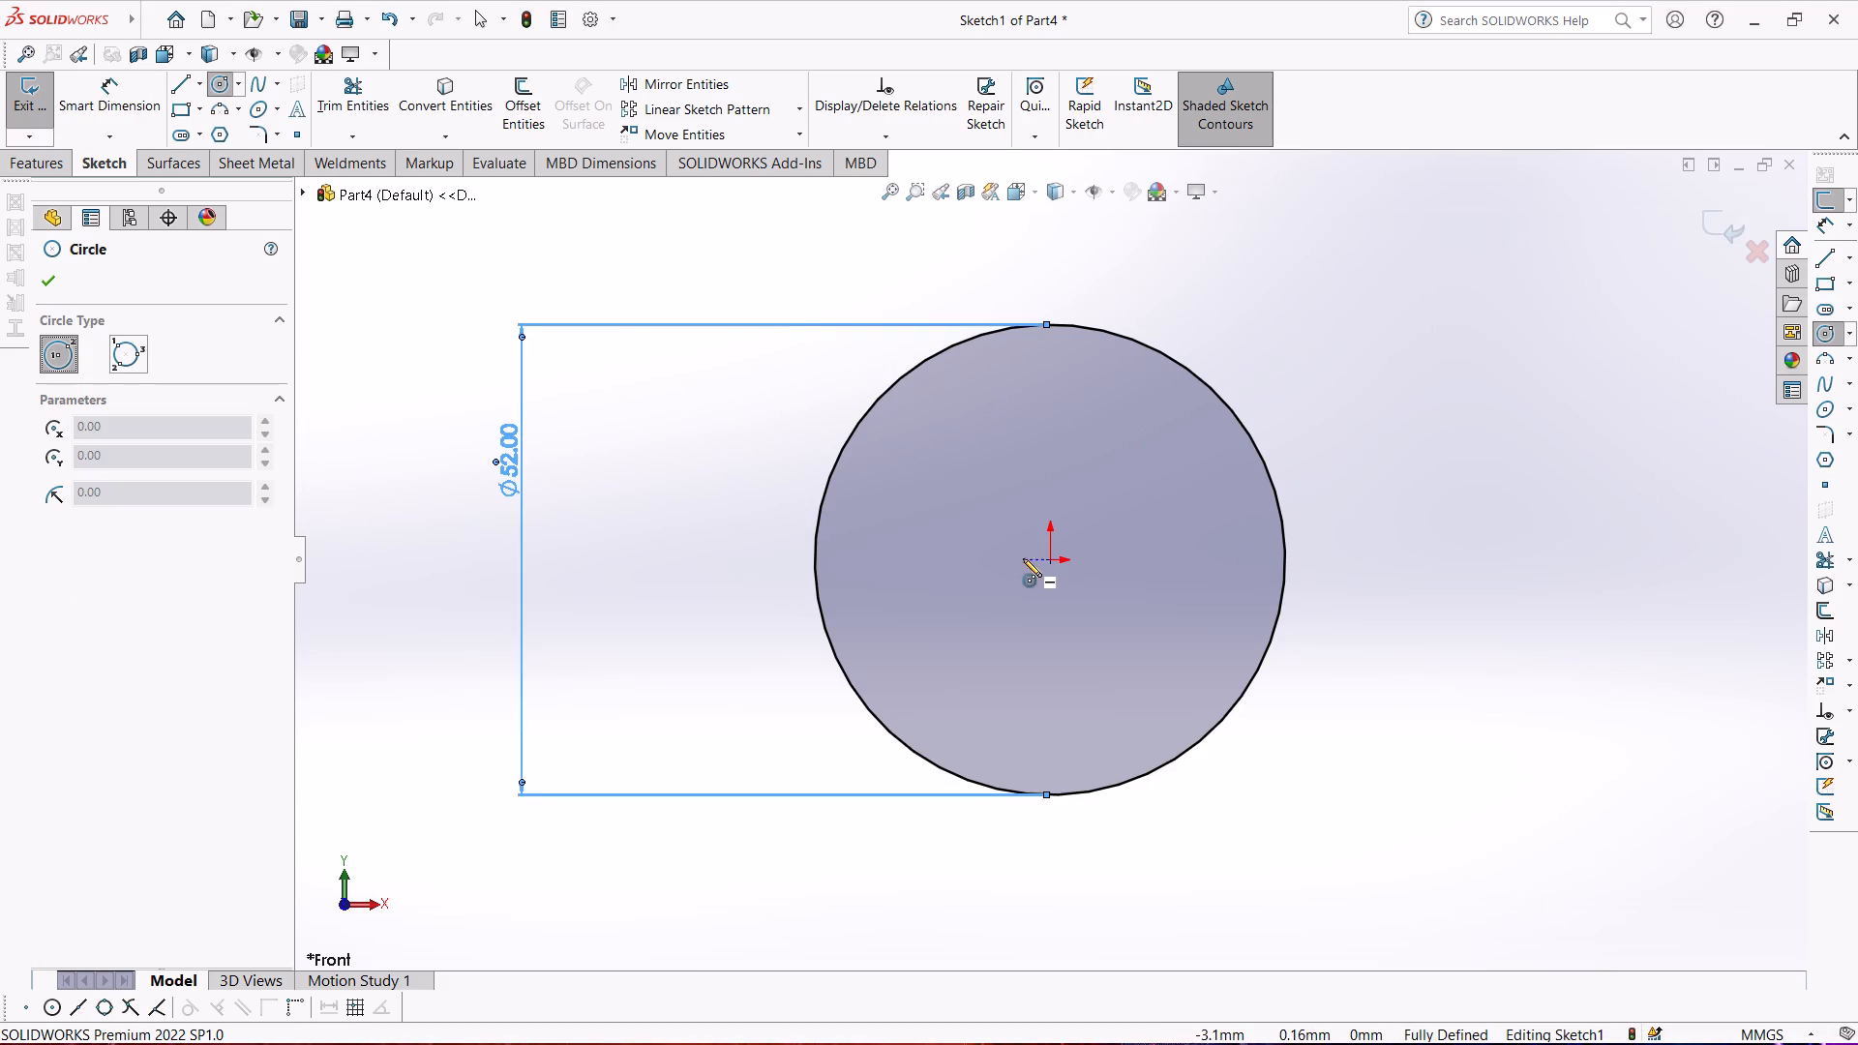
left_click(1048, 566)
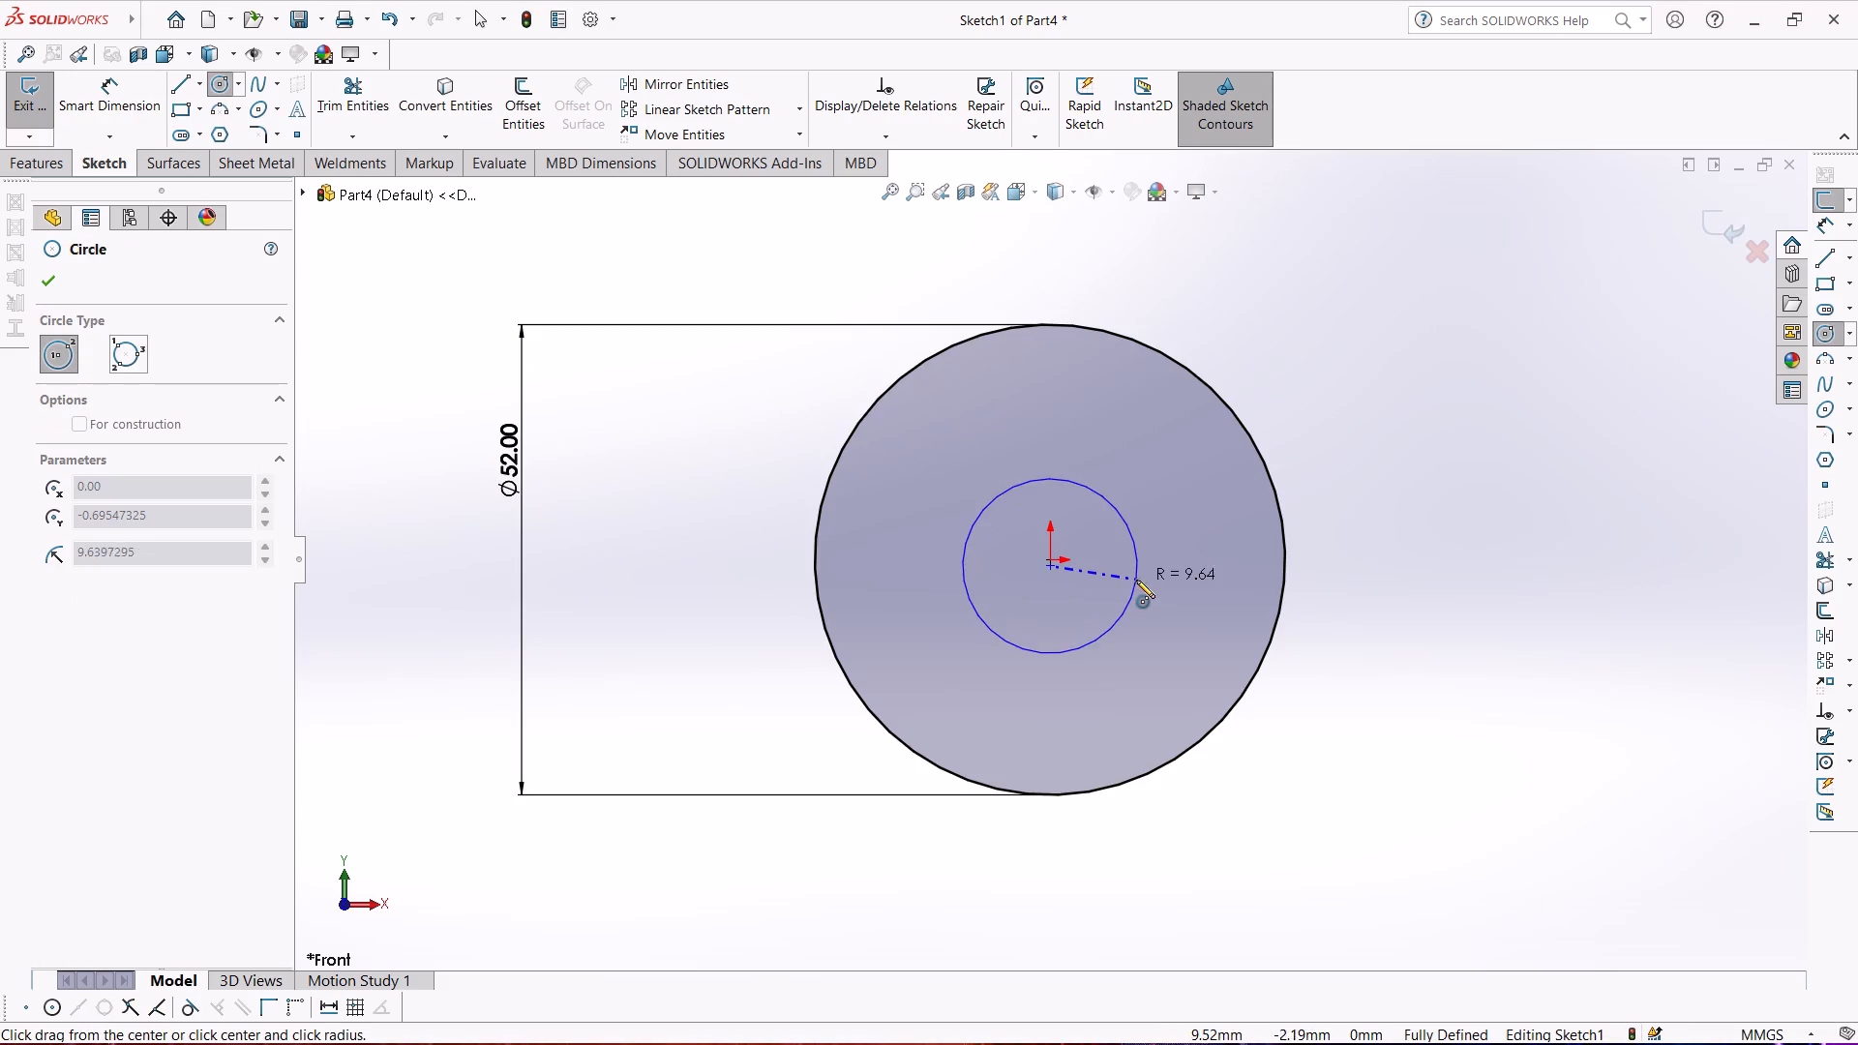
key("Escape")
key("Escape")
Sketch a second circle centred on the origin inside the 52 mm one and dimension its diameter as 25 mm.
key("Return")
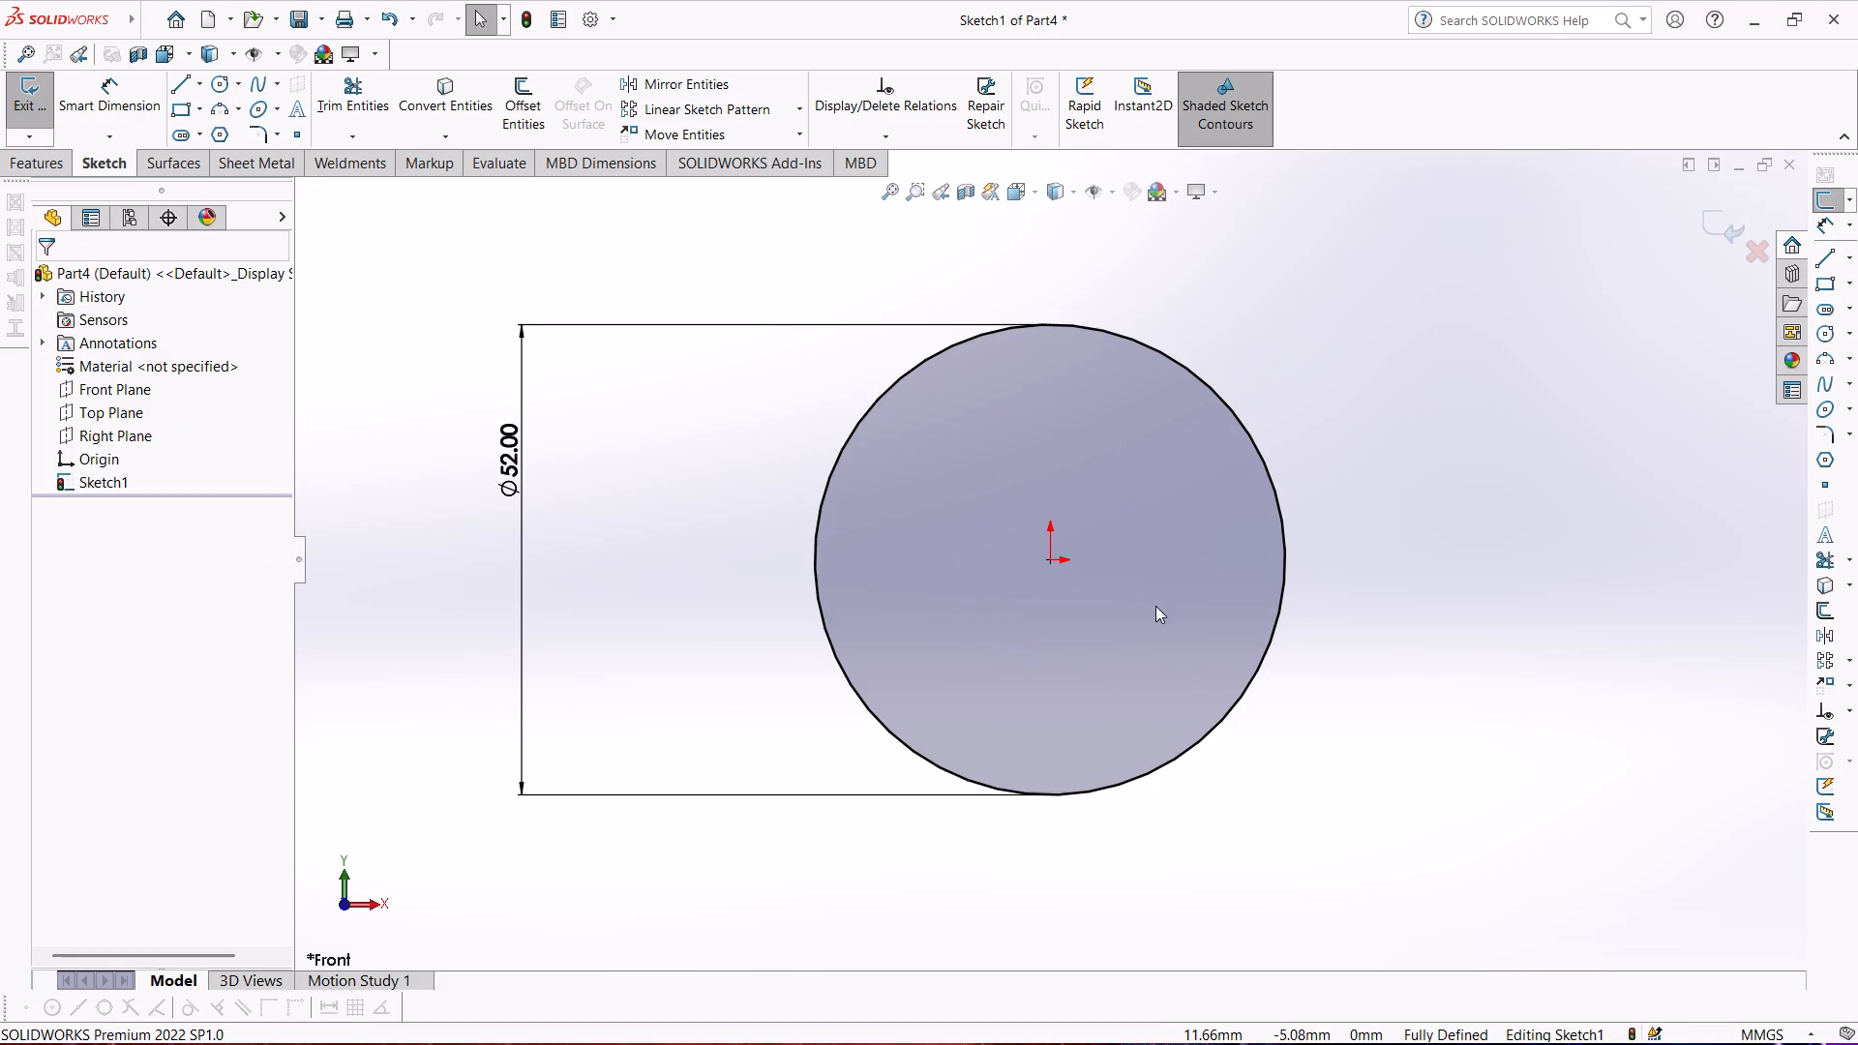
left_click(1055, 558)
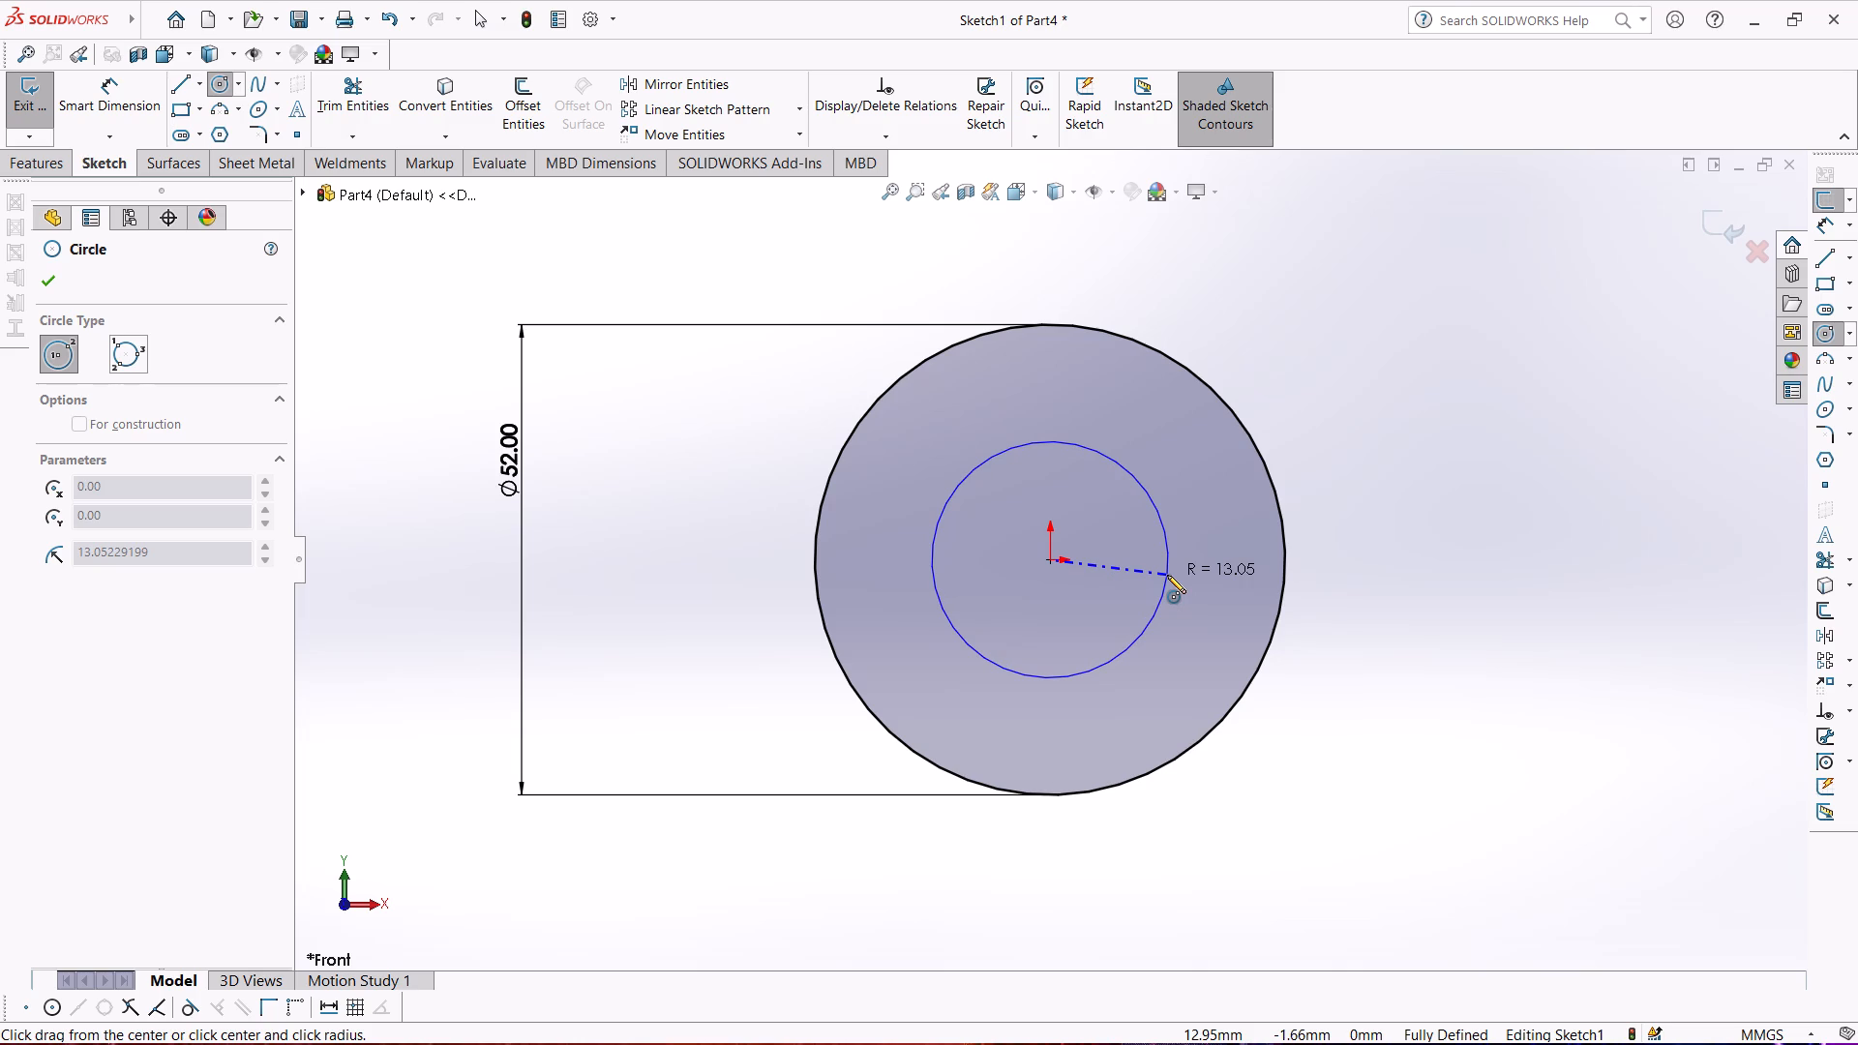
left_click(1167, 575)
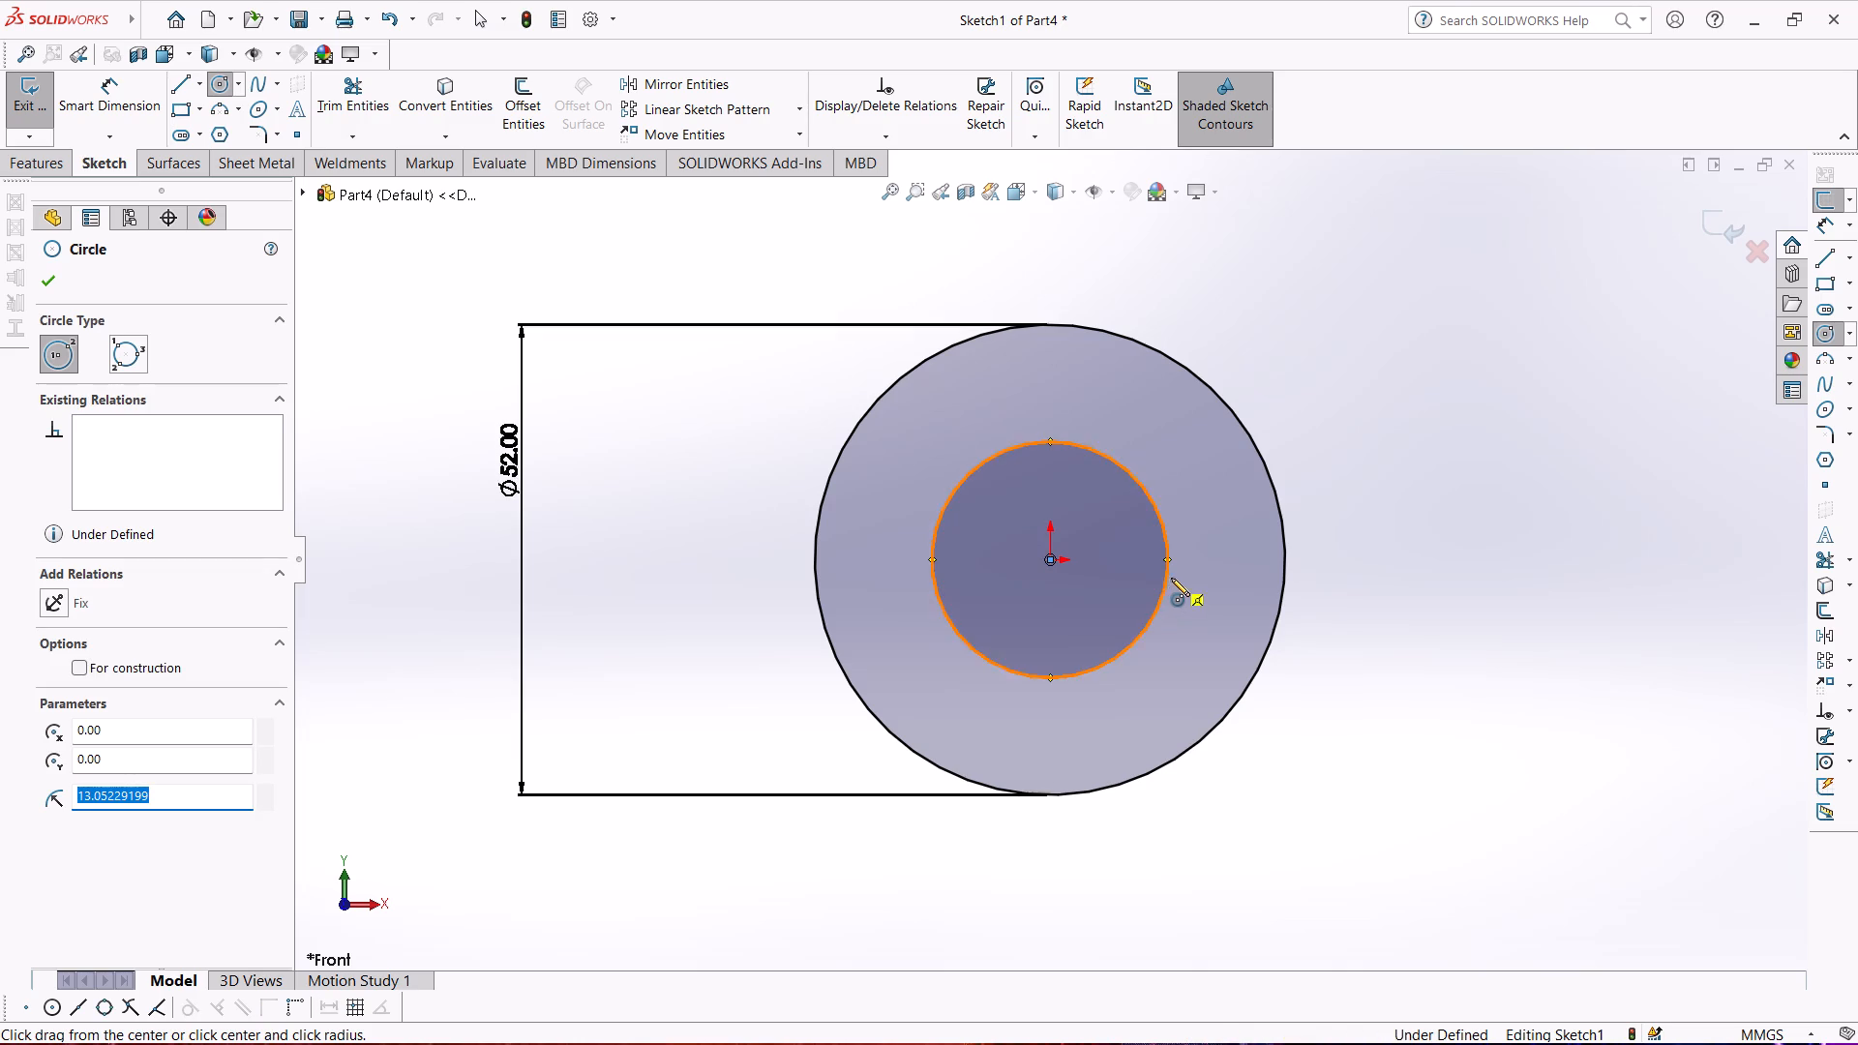
left_click(142, 113)
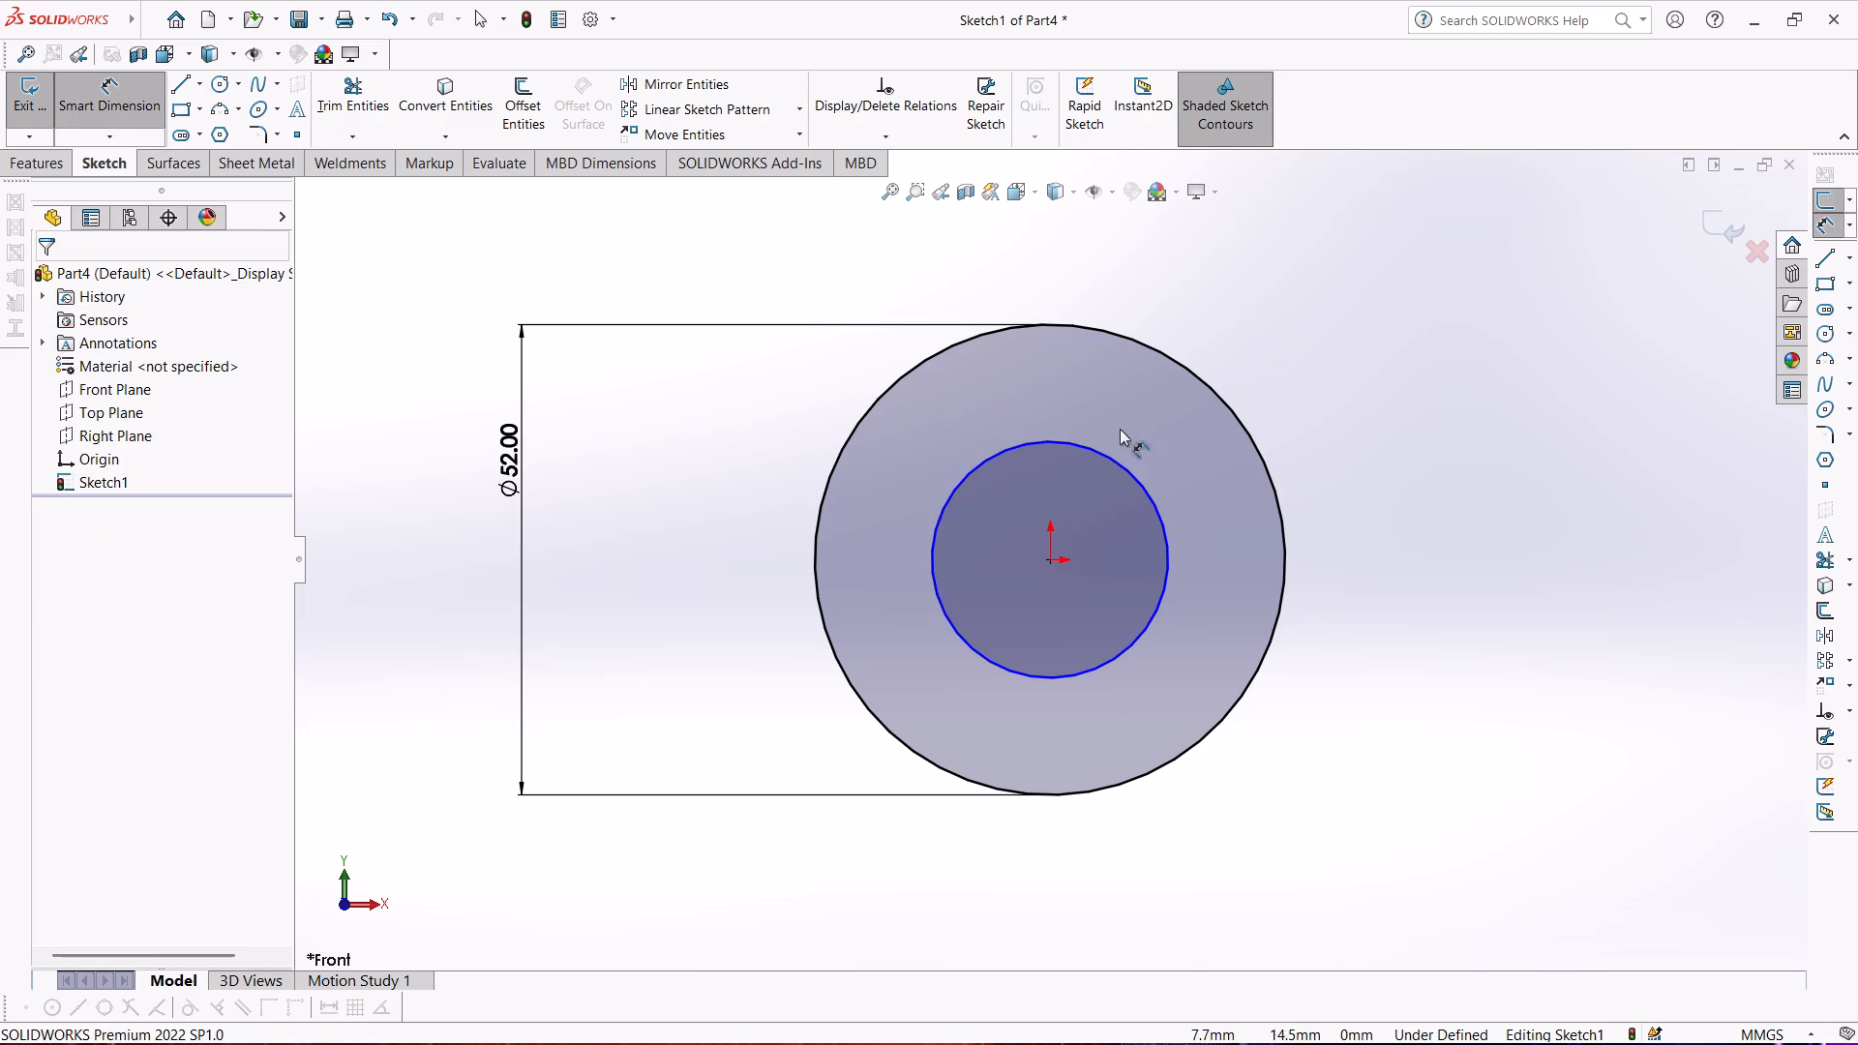
left_click(1122, 472)
left_click(1281, 352)
key("2")
key("5")
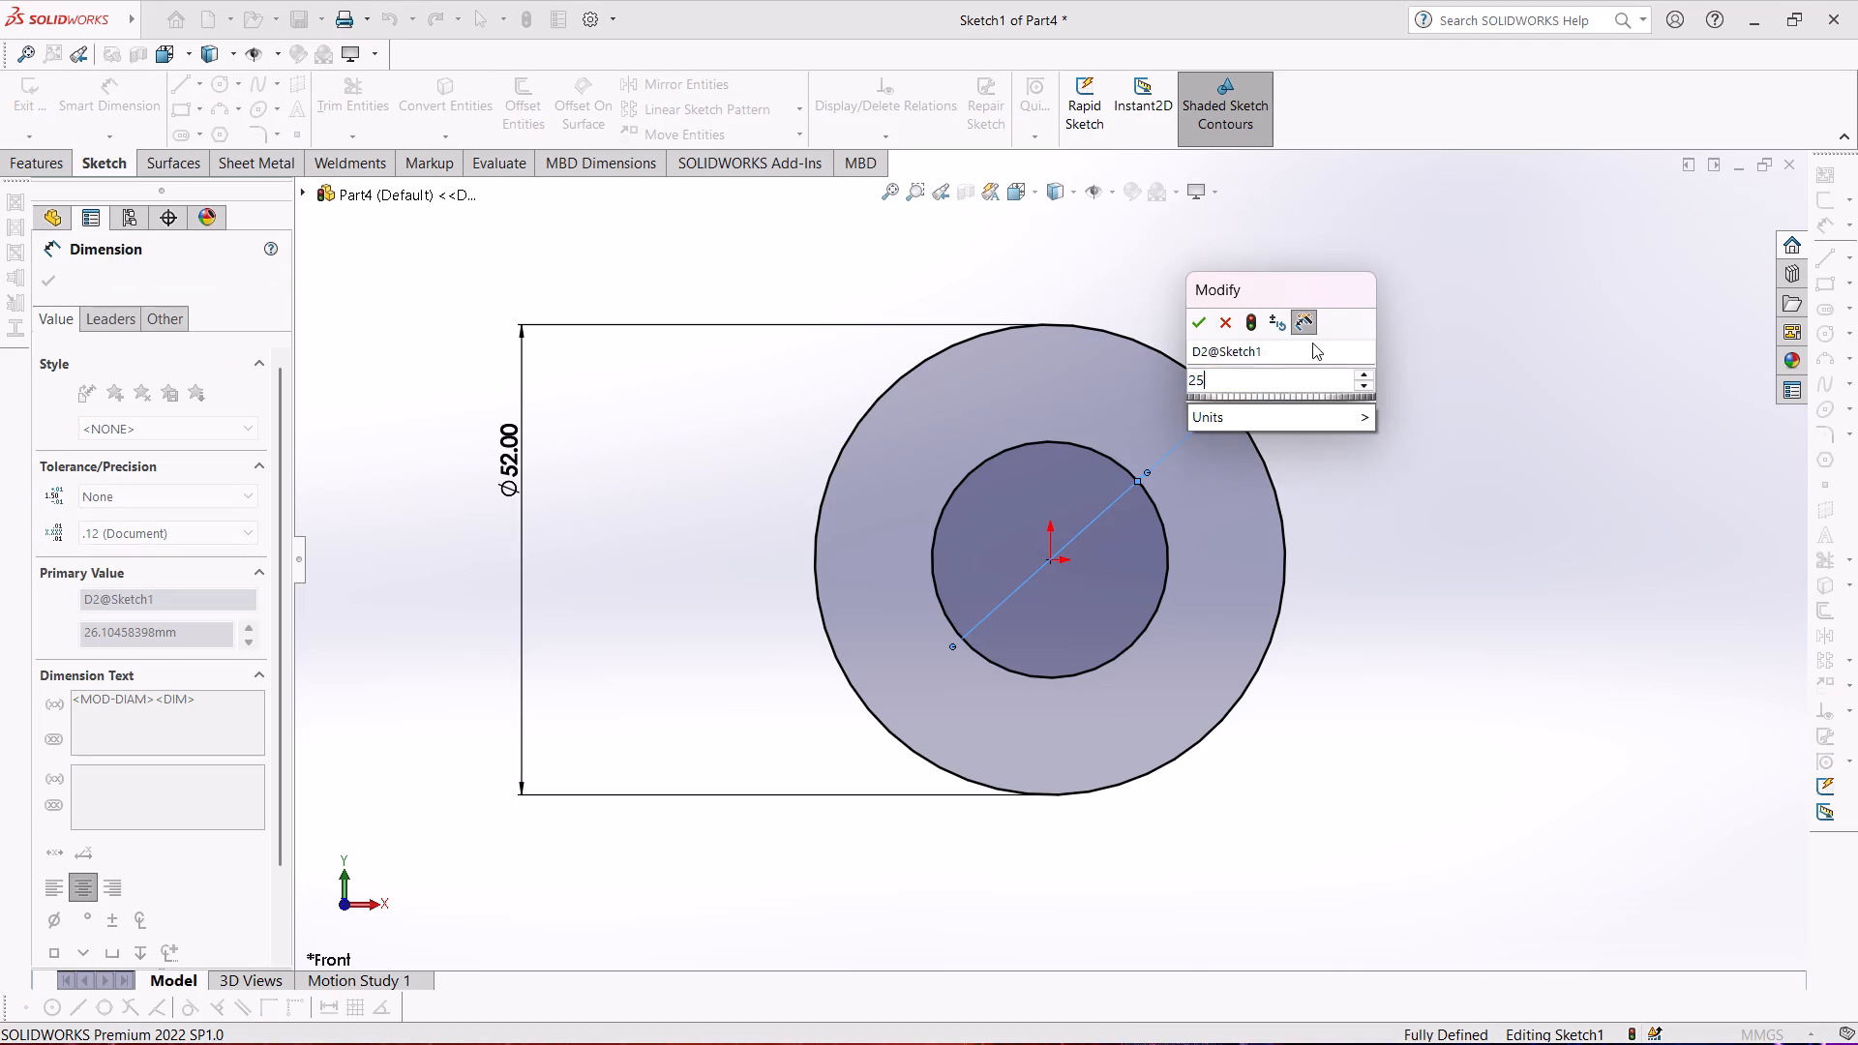
key("Return")
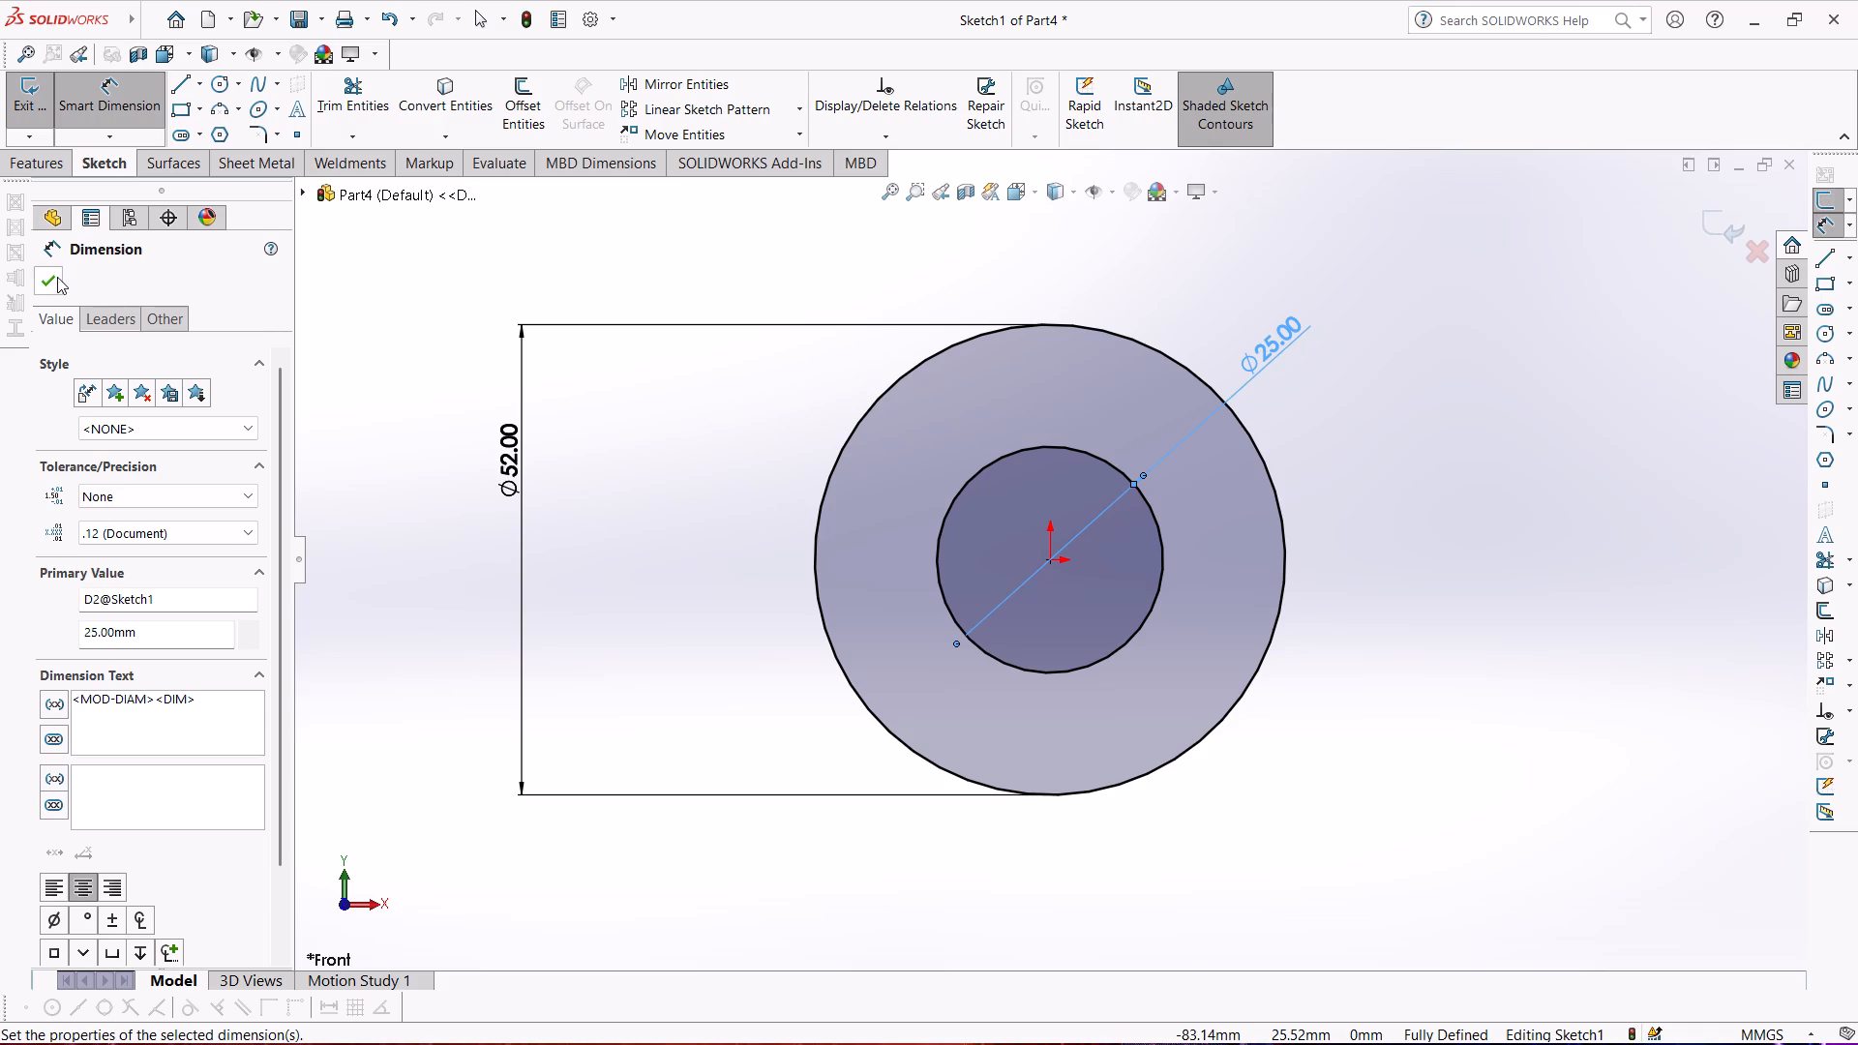
left_click(64, 280)
left_click(46, 274)
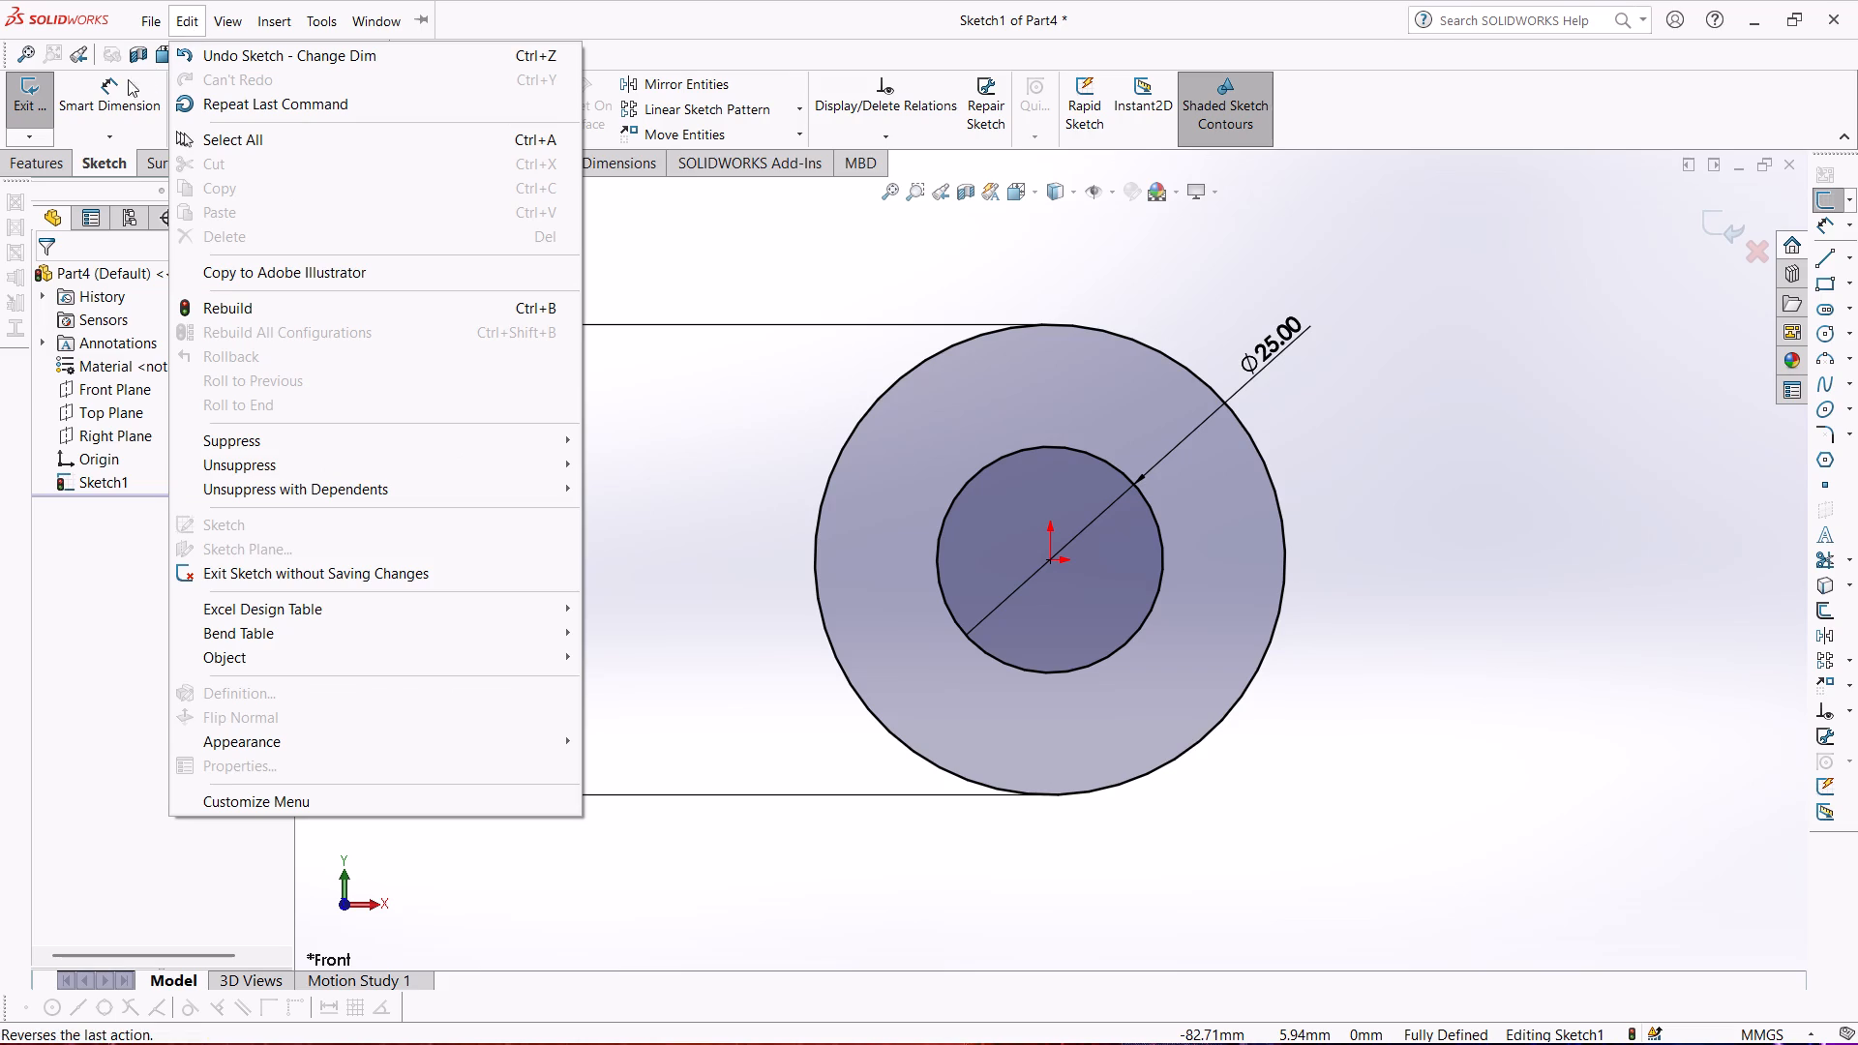
left_click(794, 416)
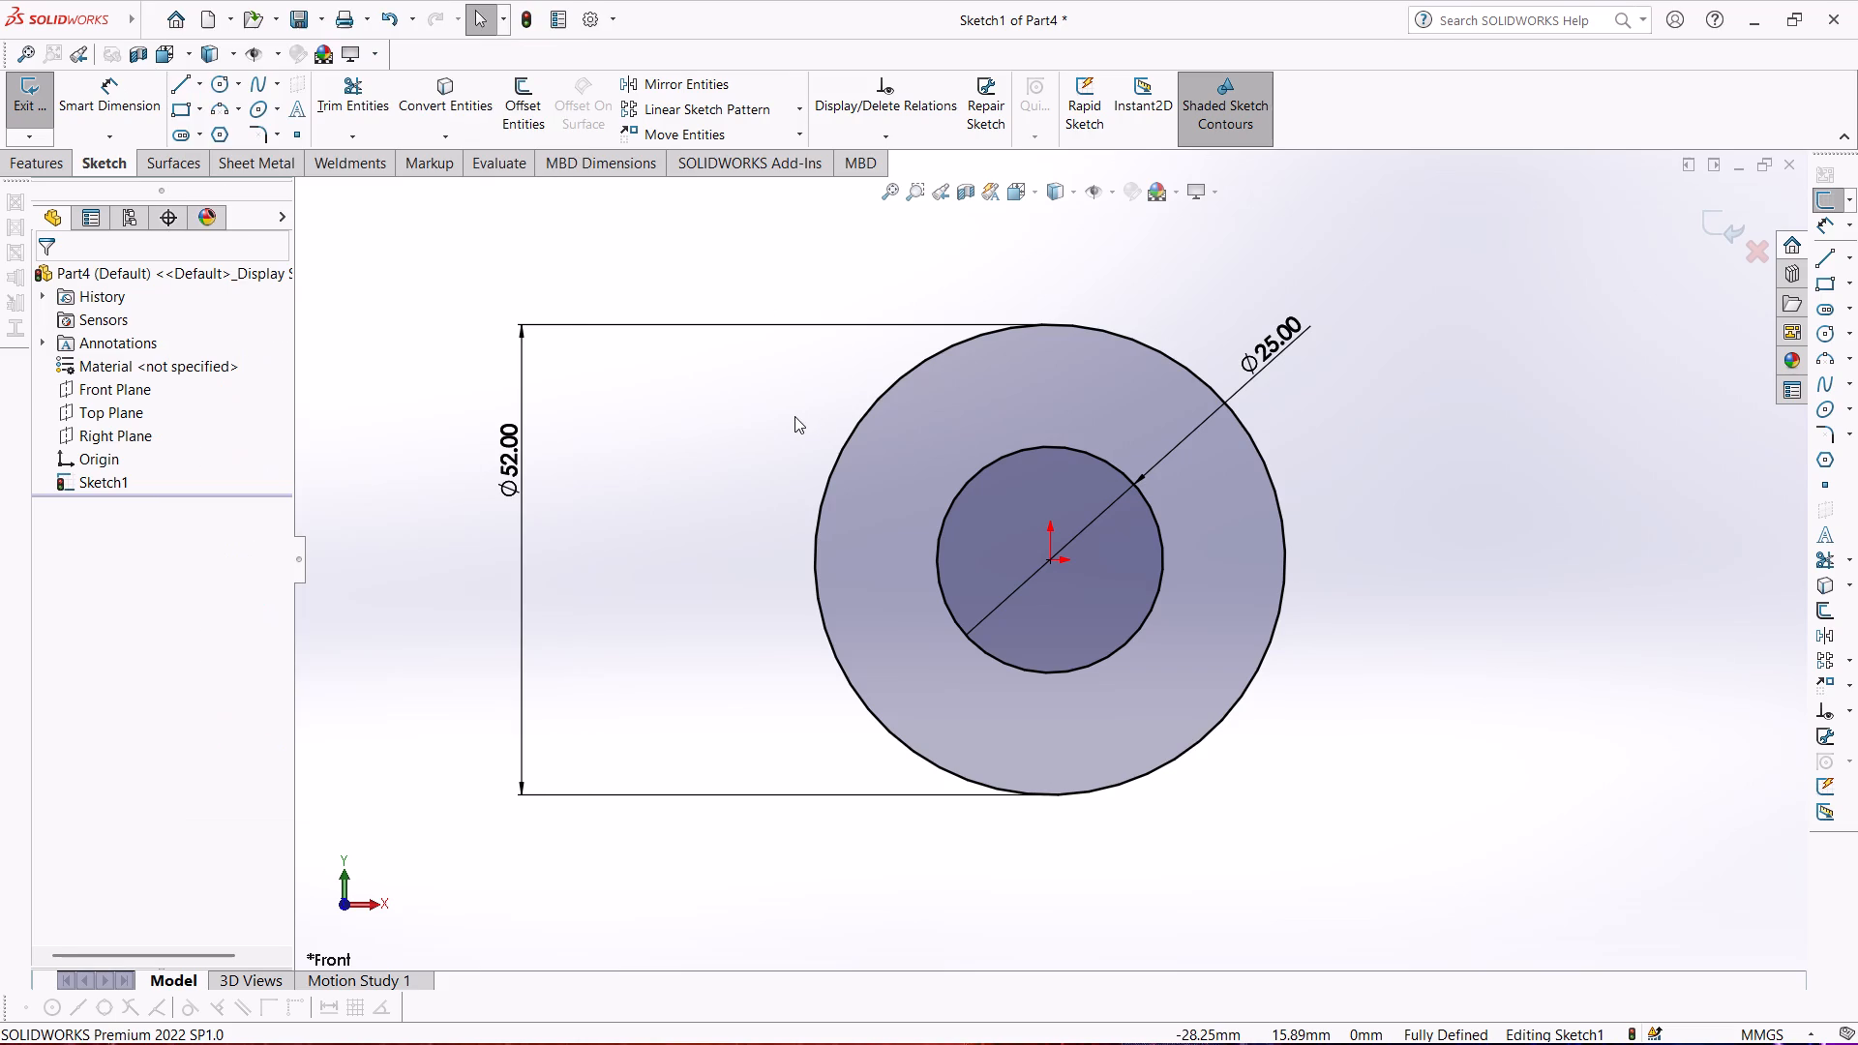
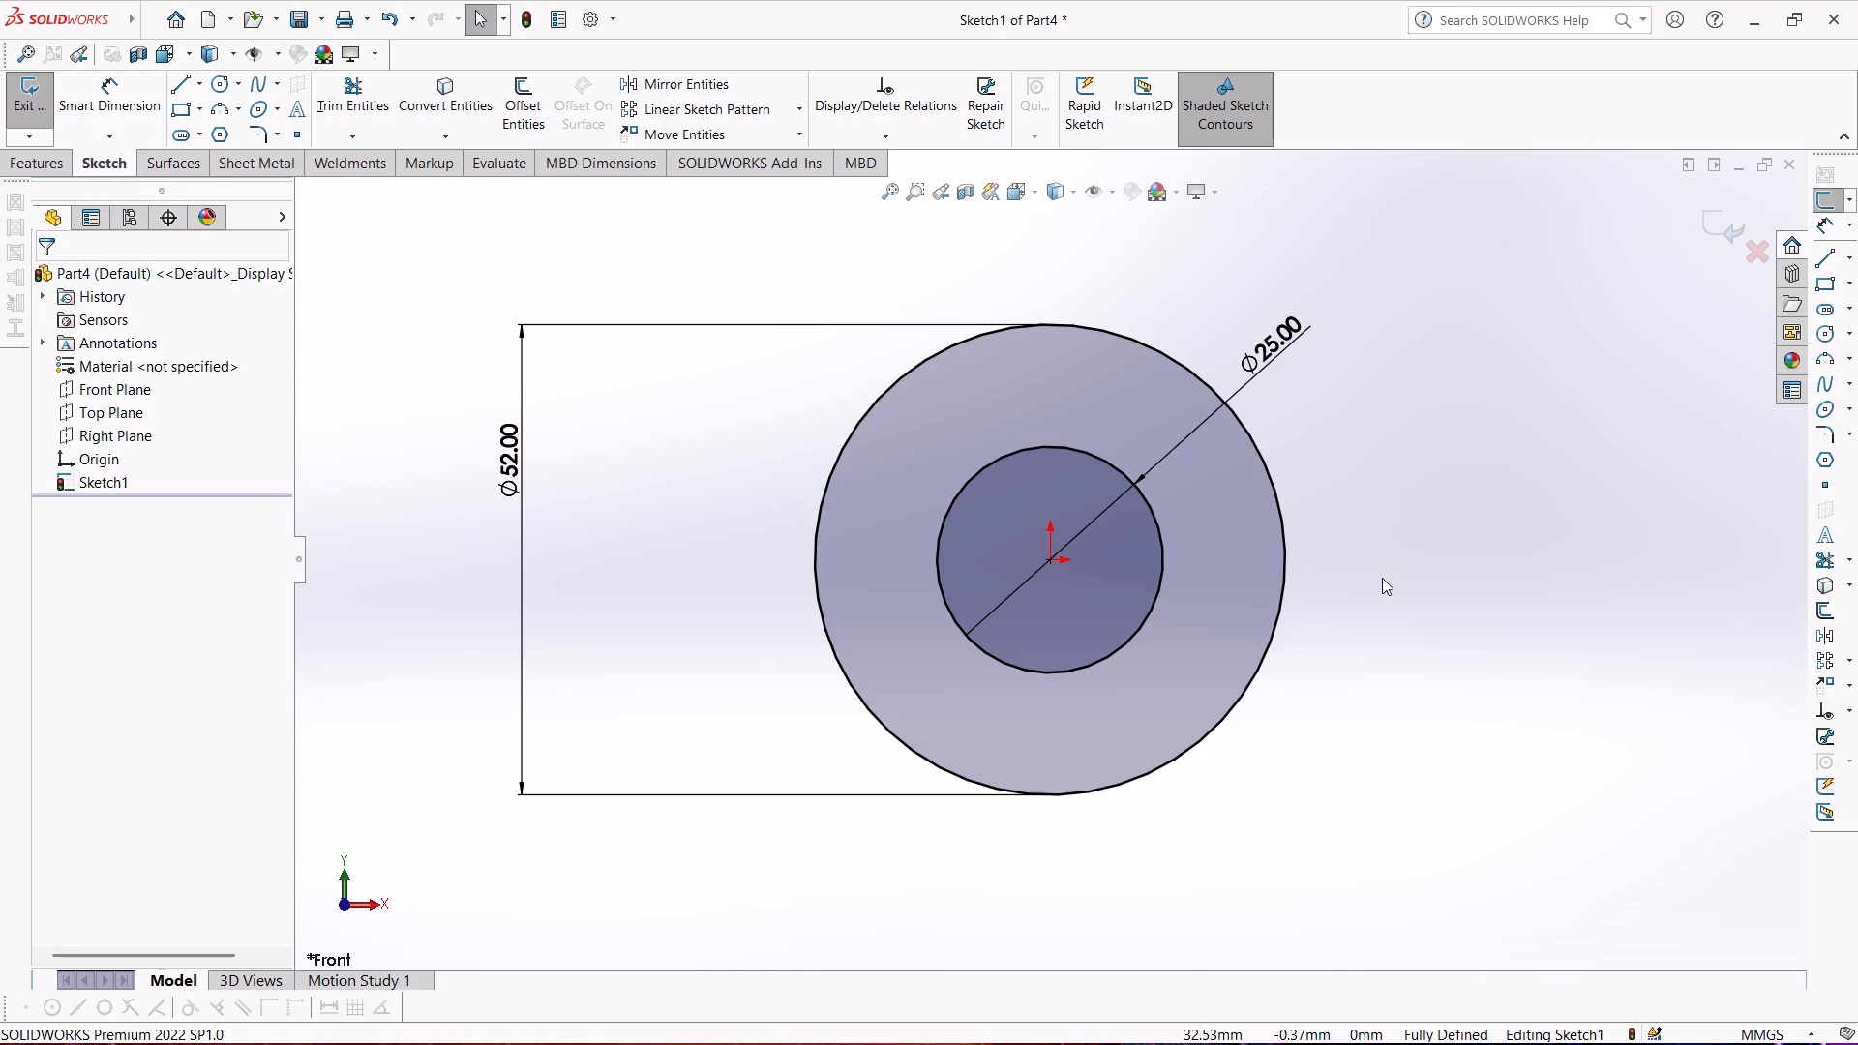
Sketch a horizontal centreline about 140 mm long through the origin, extending past both sides of the 52 mm circle.
scroll(1481, 612, "up", 3)
scroll(1388, 439, "down", 2)
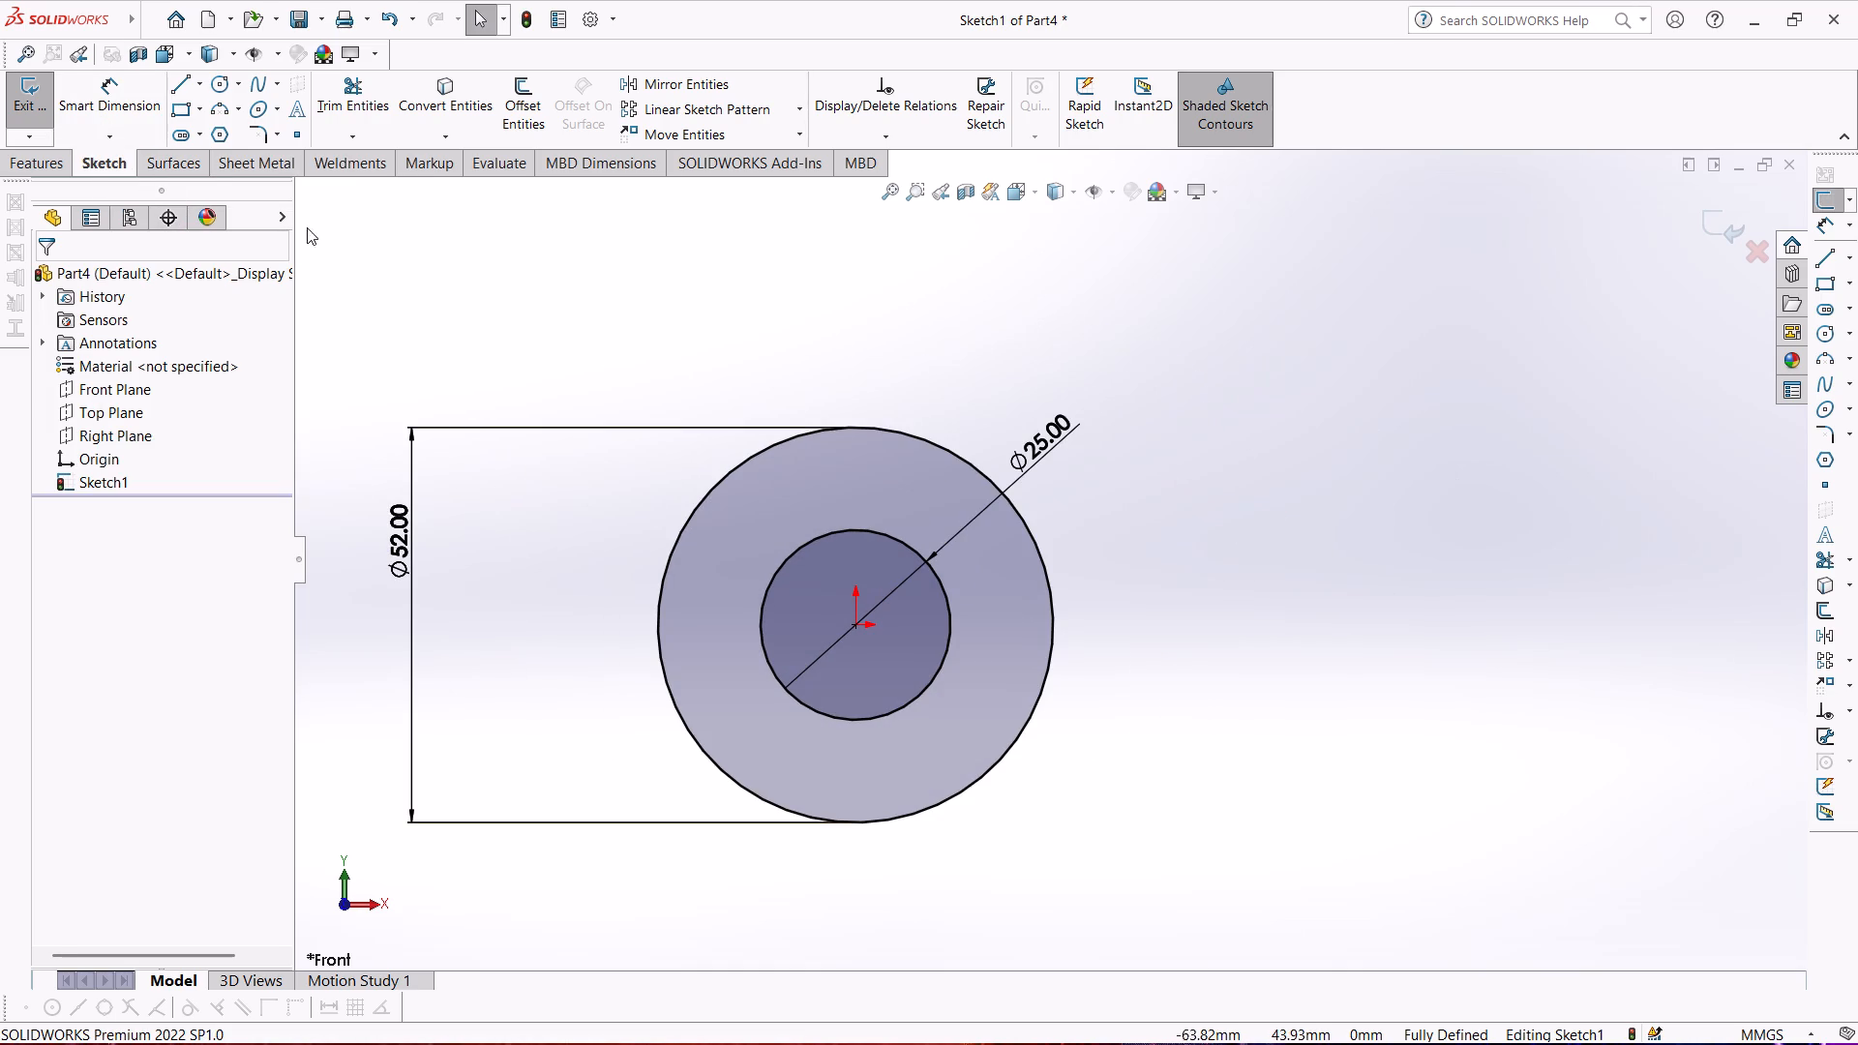
left_click(199, 83)
left_click(199, 134)
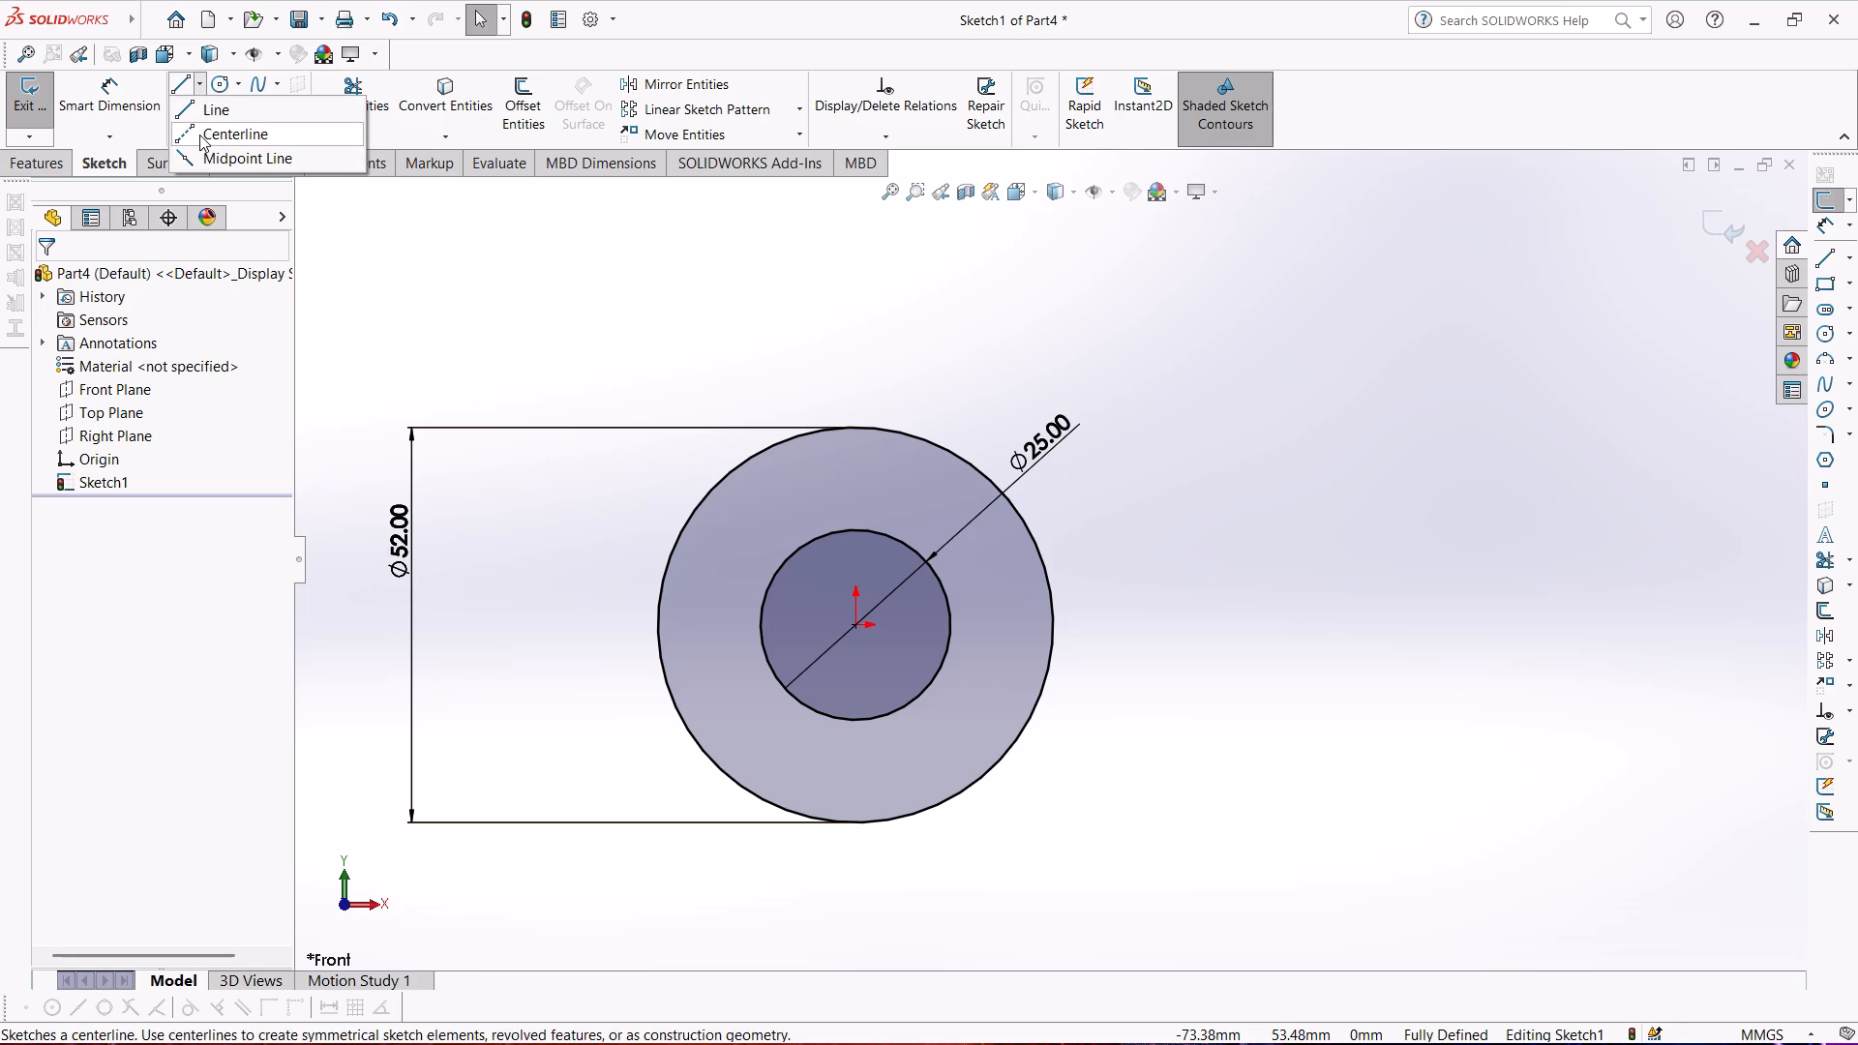
left_click(453, 623)
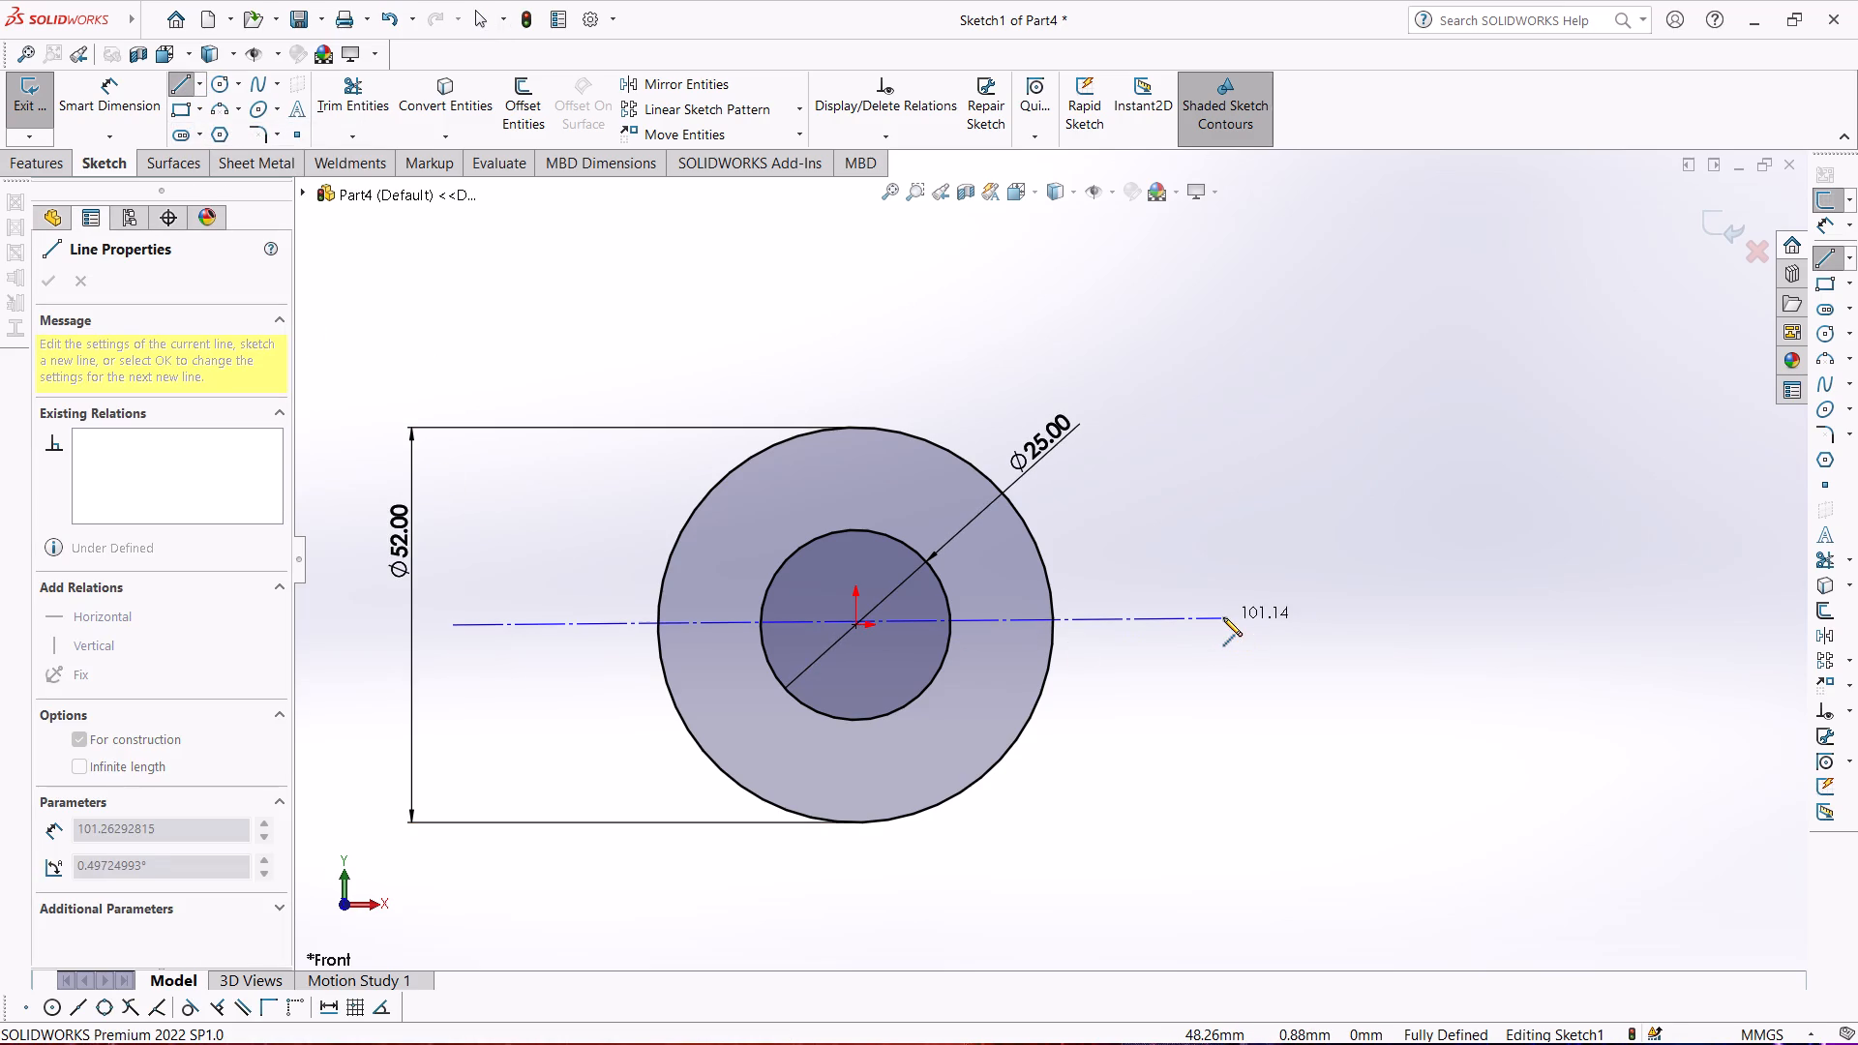
left_click(1533, 627)
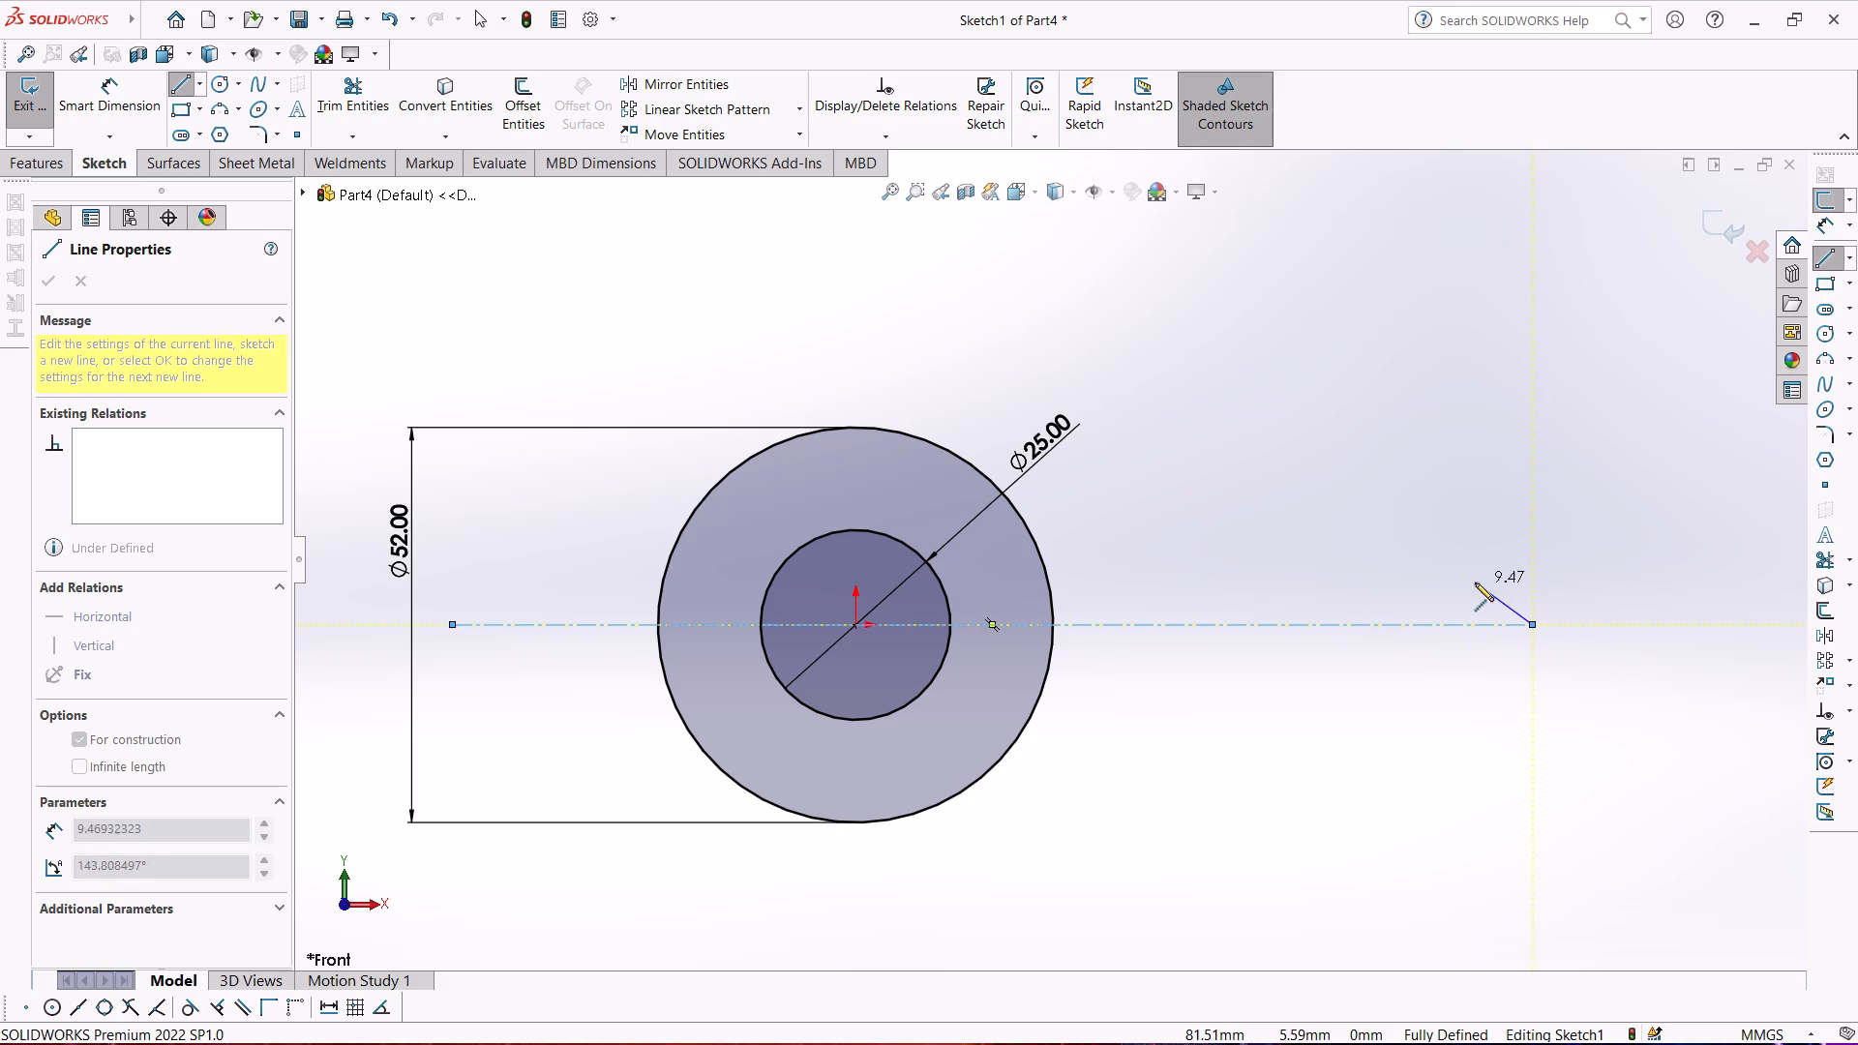
key("Escape")
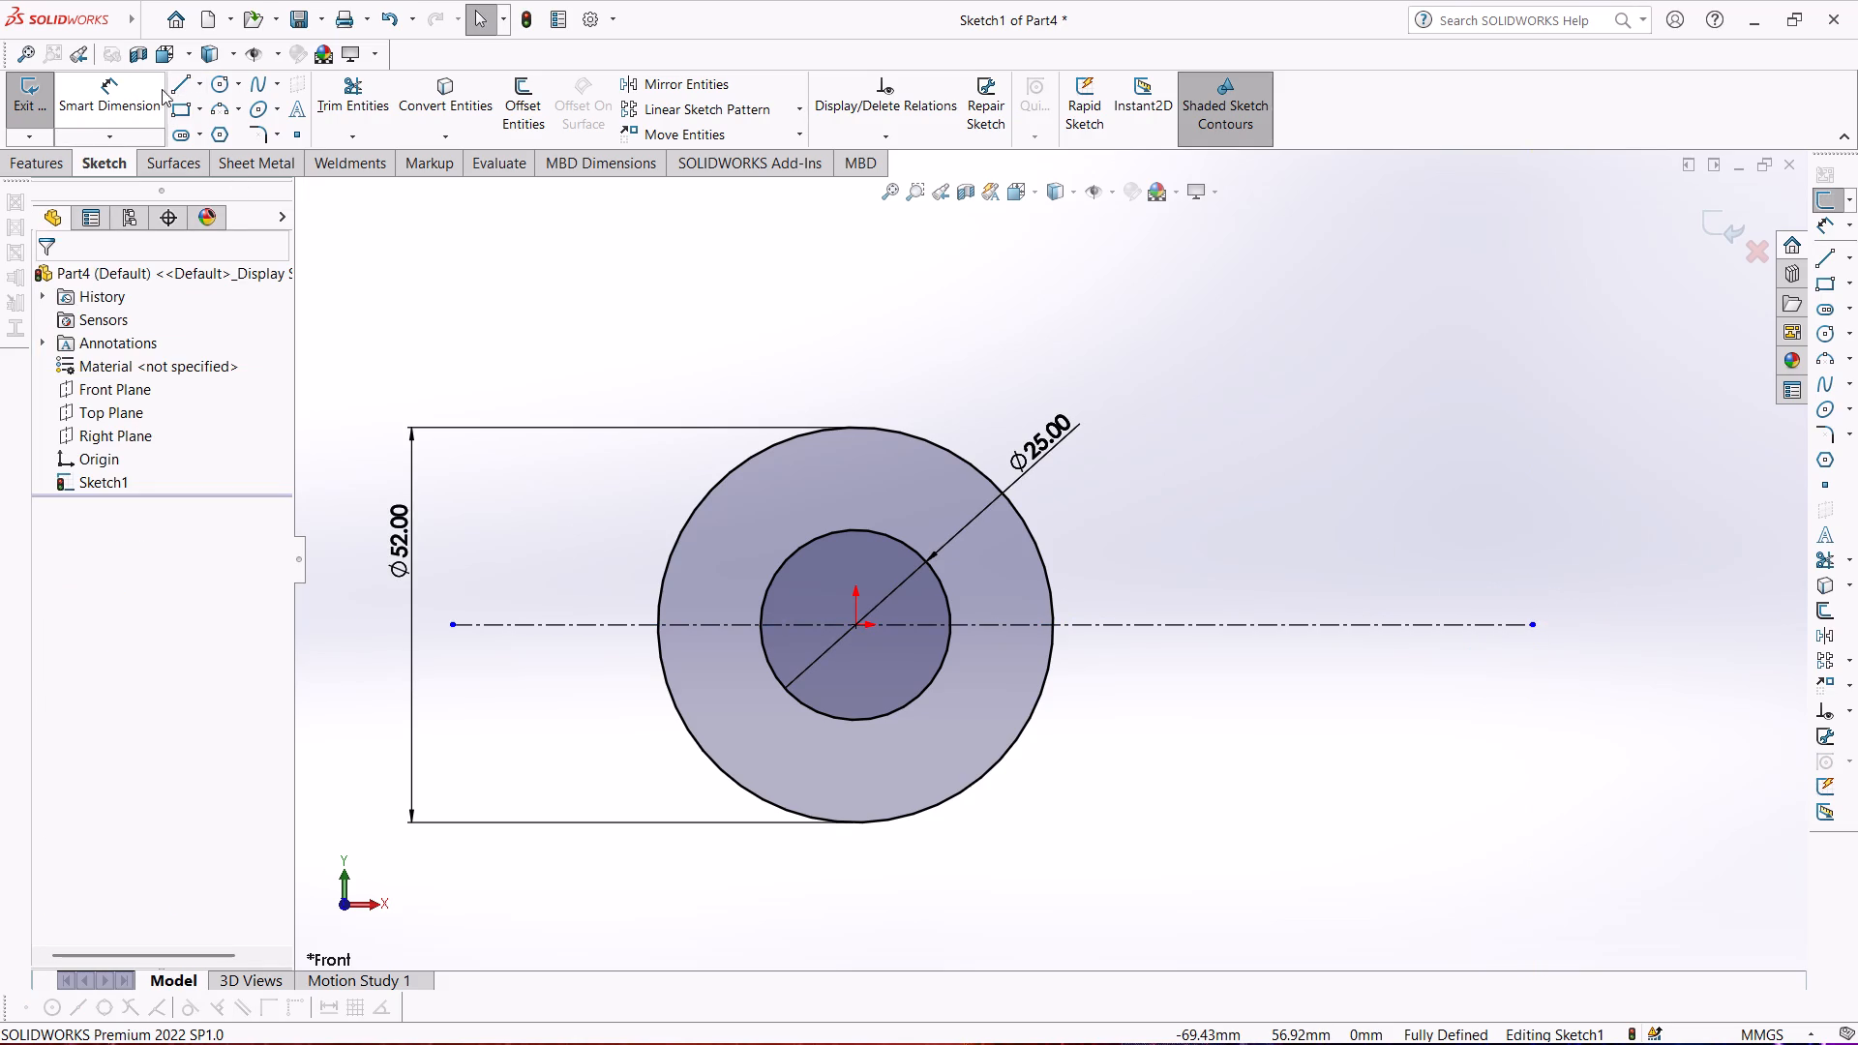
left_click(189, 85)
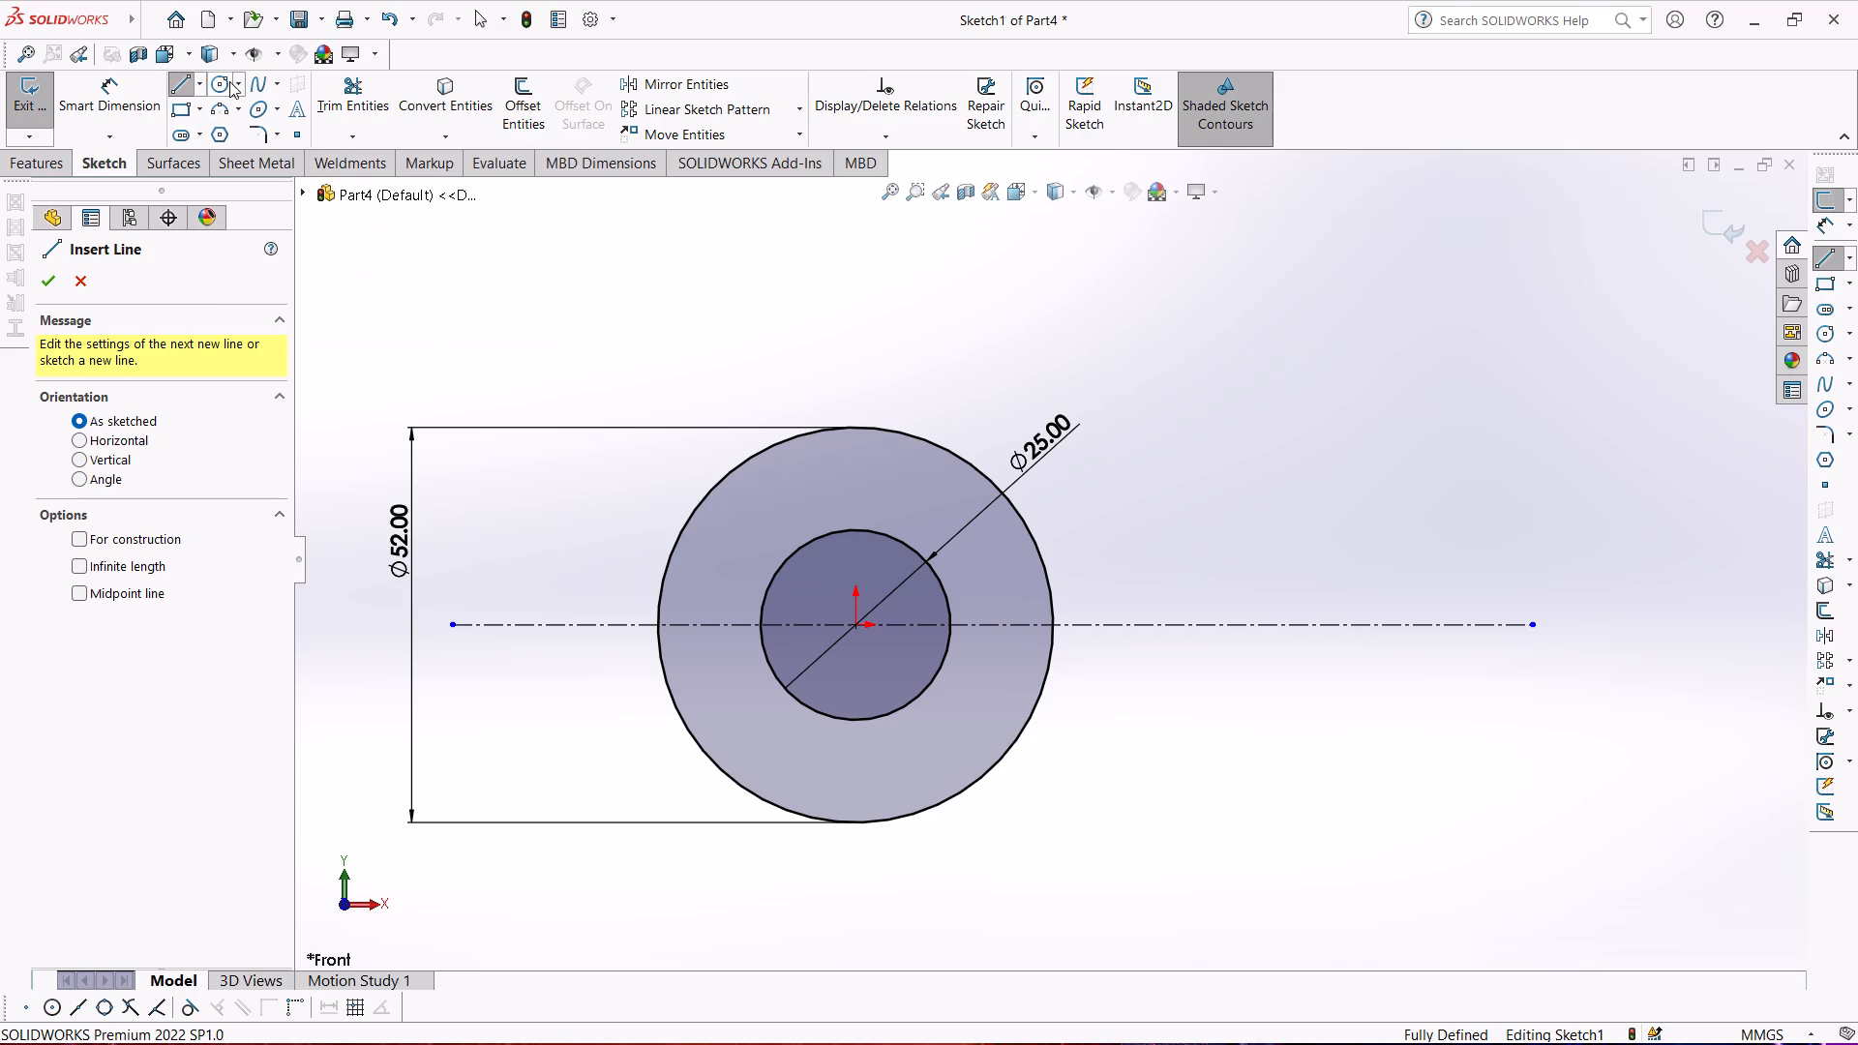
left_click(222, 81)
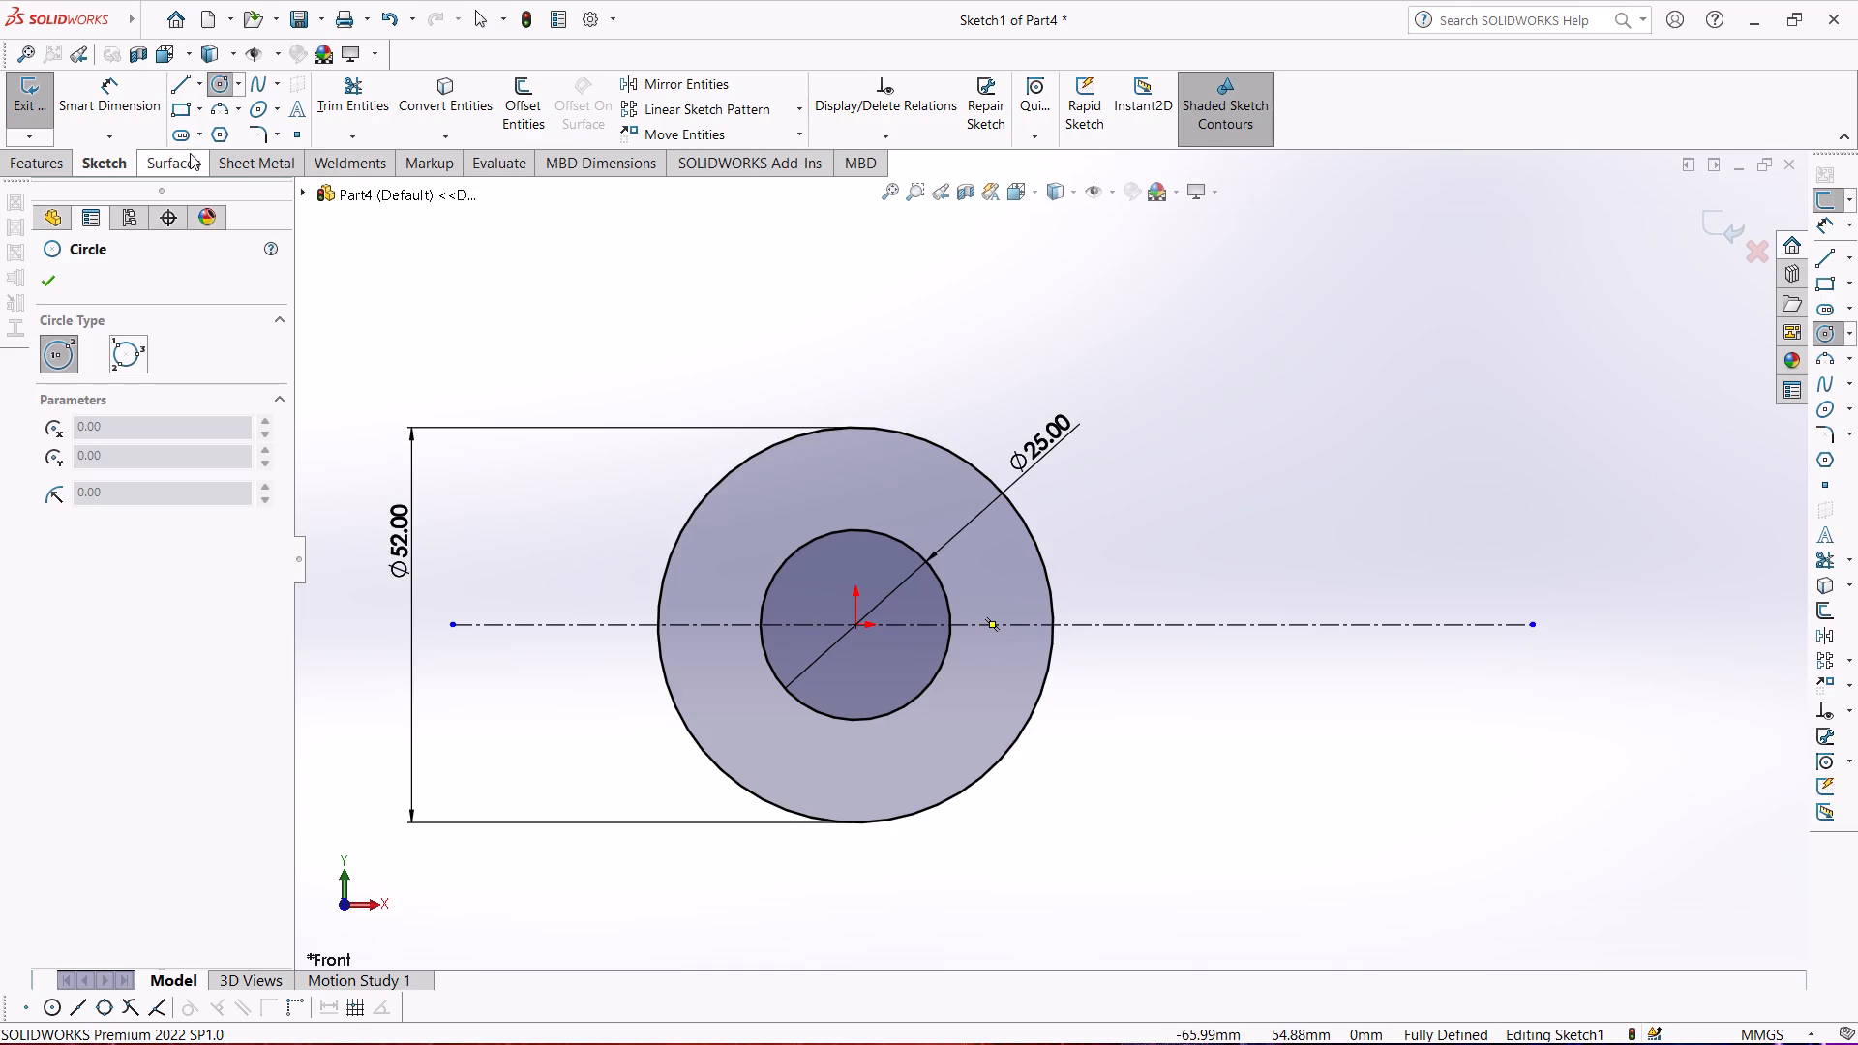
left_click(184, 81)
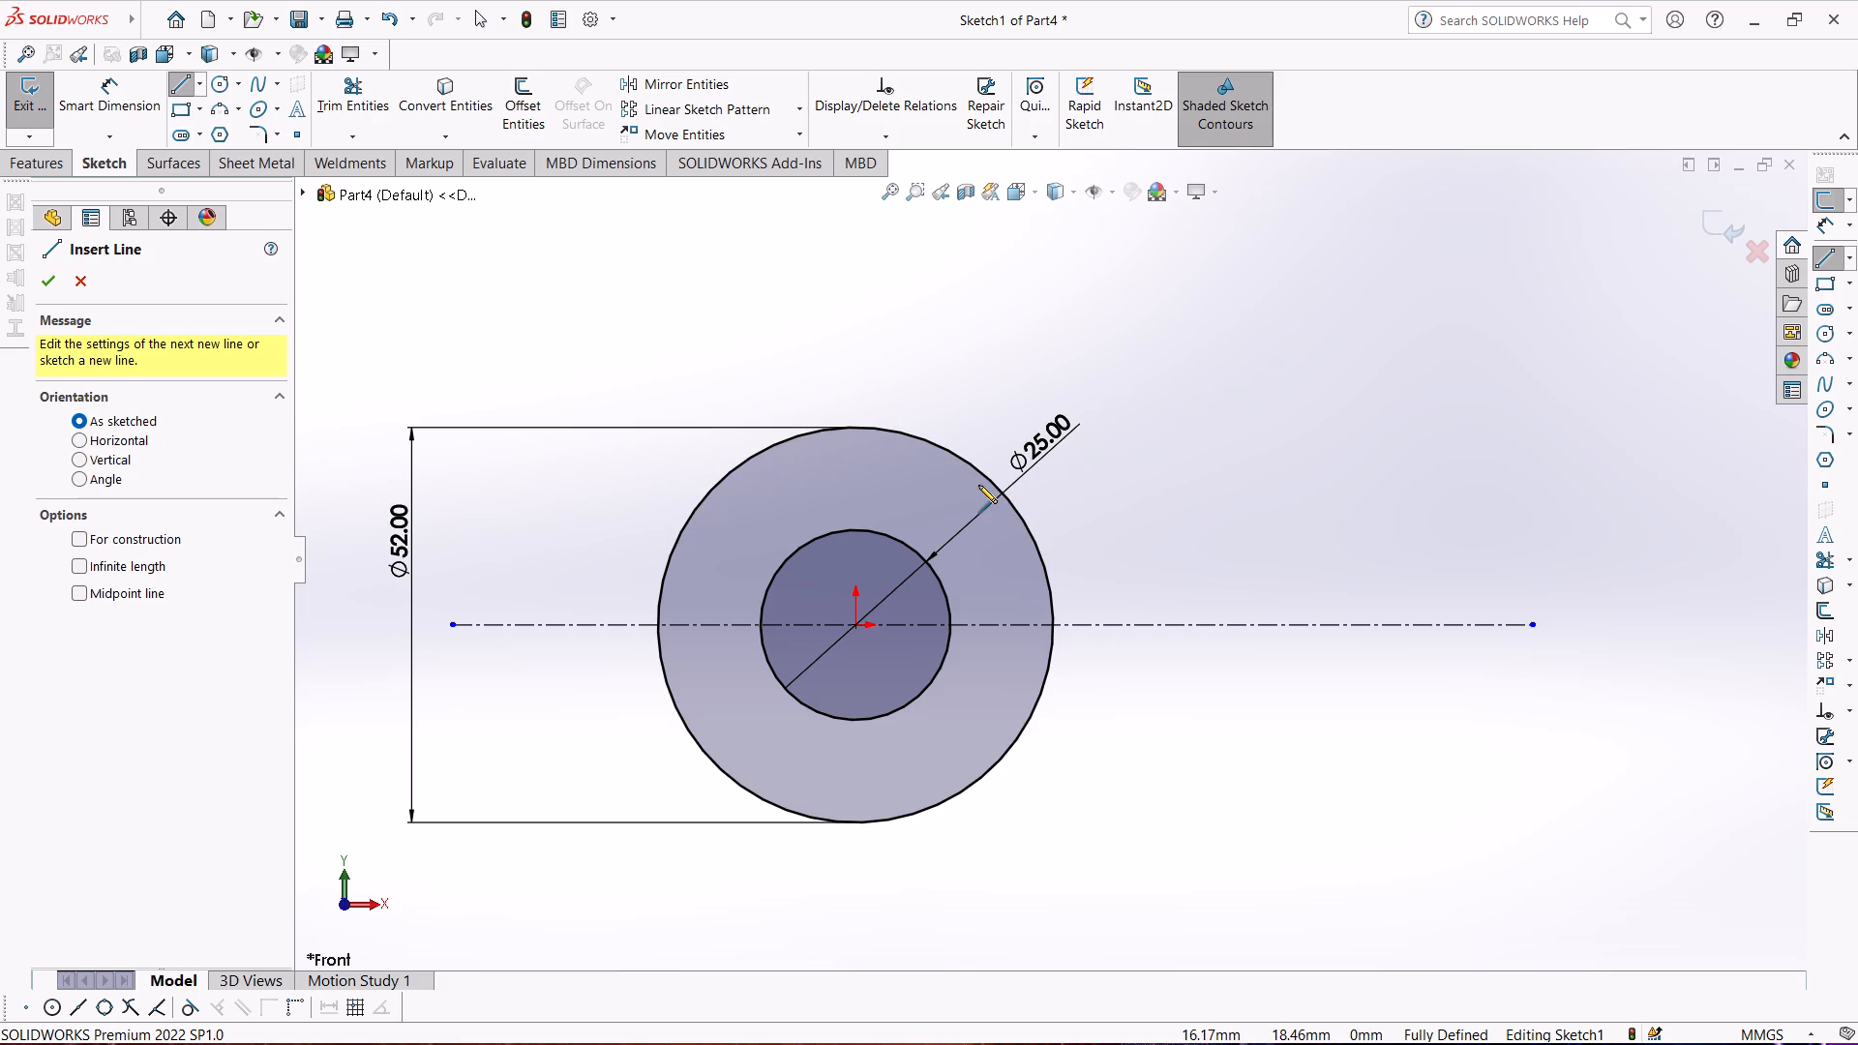
Sketch a centre rectangle about 64 by 20 mm, centred on the centreline about 54 mm from the origin and overlapping the 52 mm circle.
left_click(181, 105)
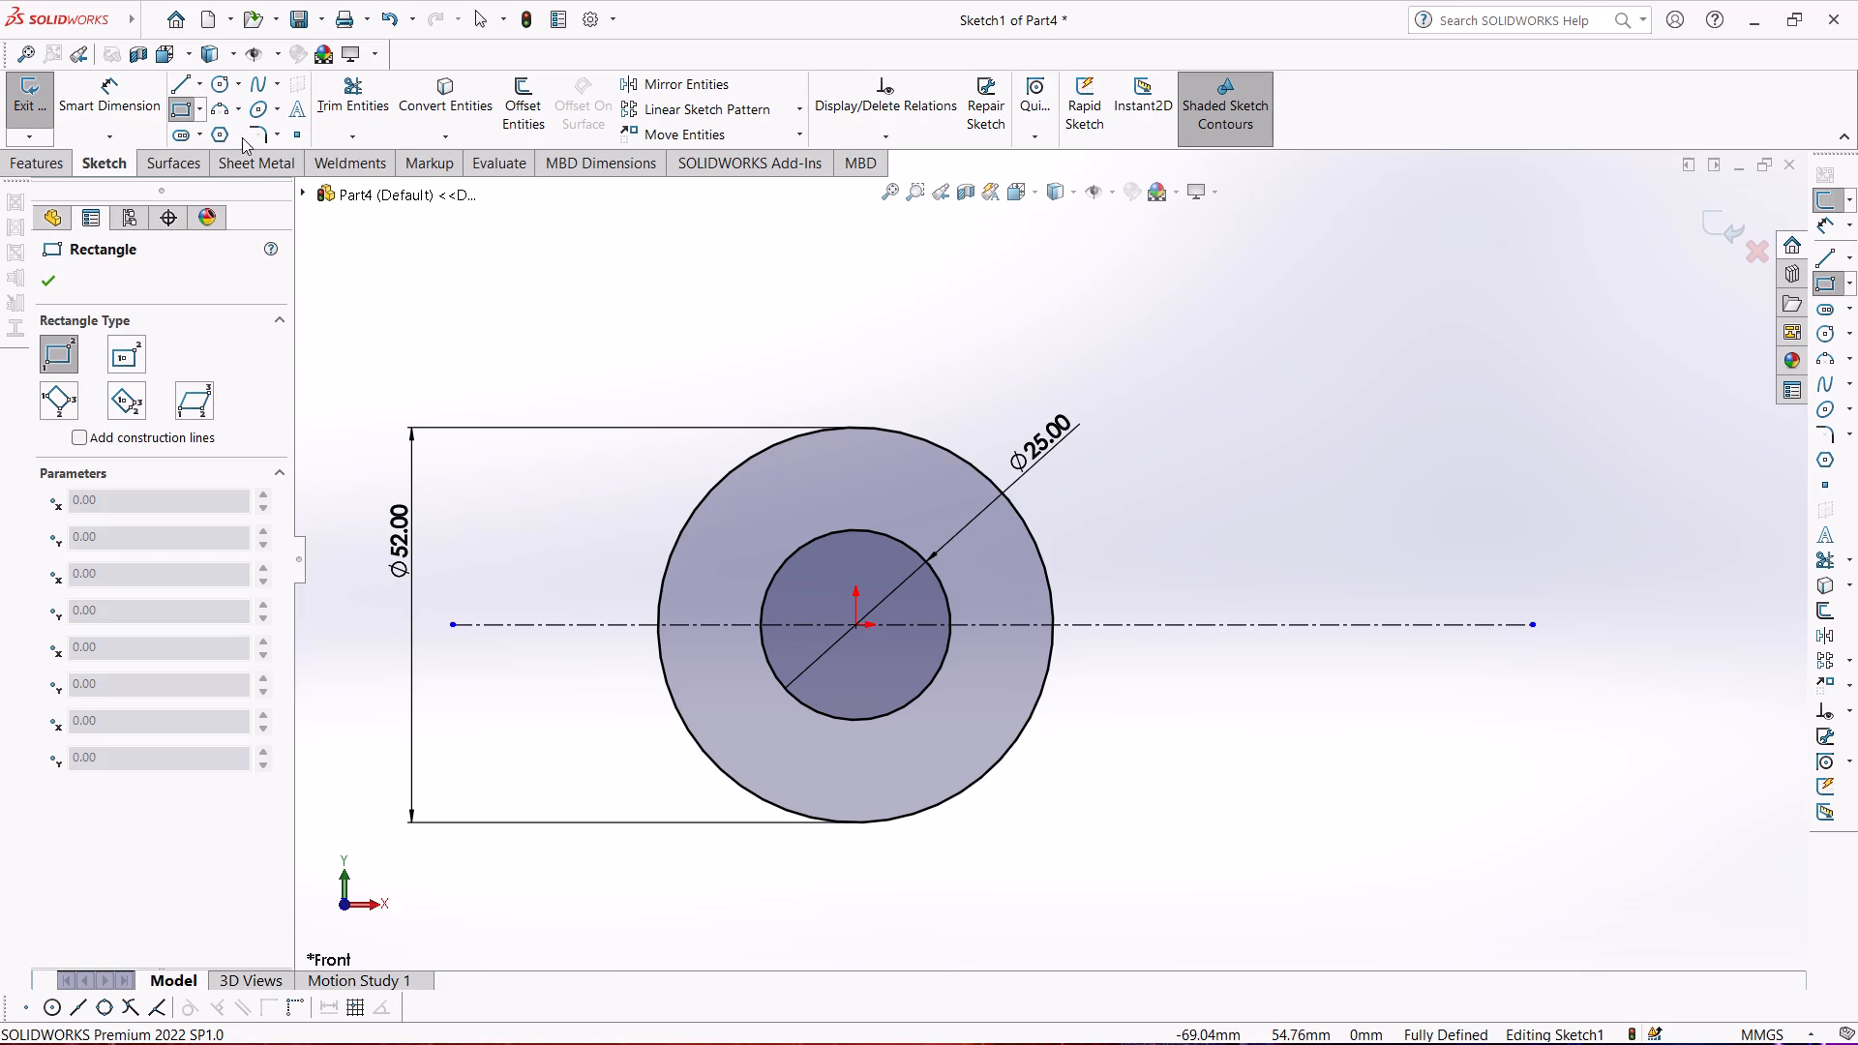
left_click(195, 103)
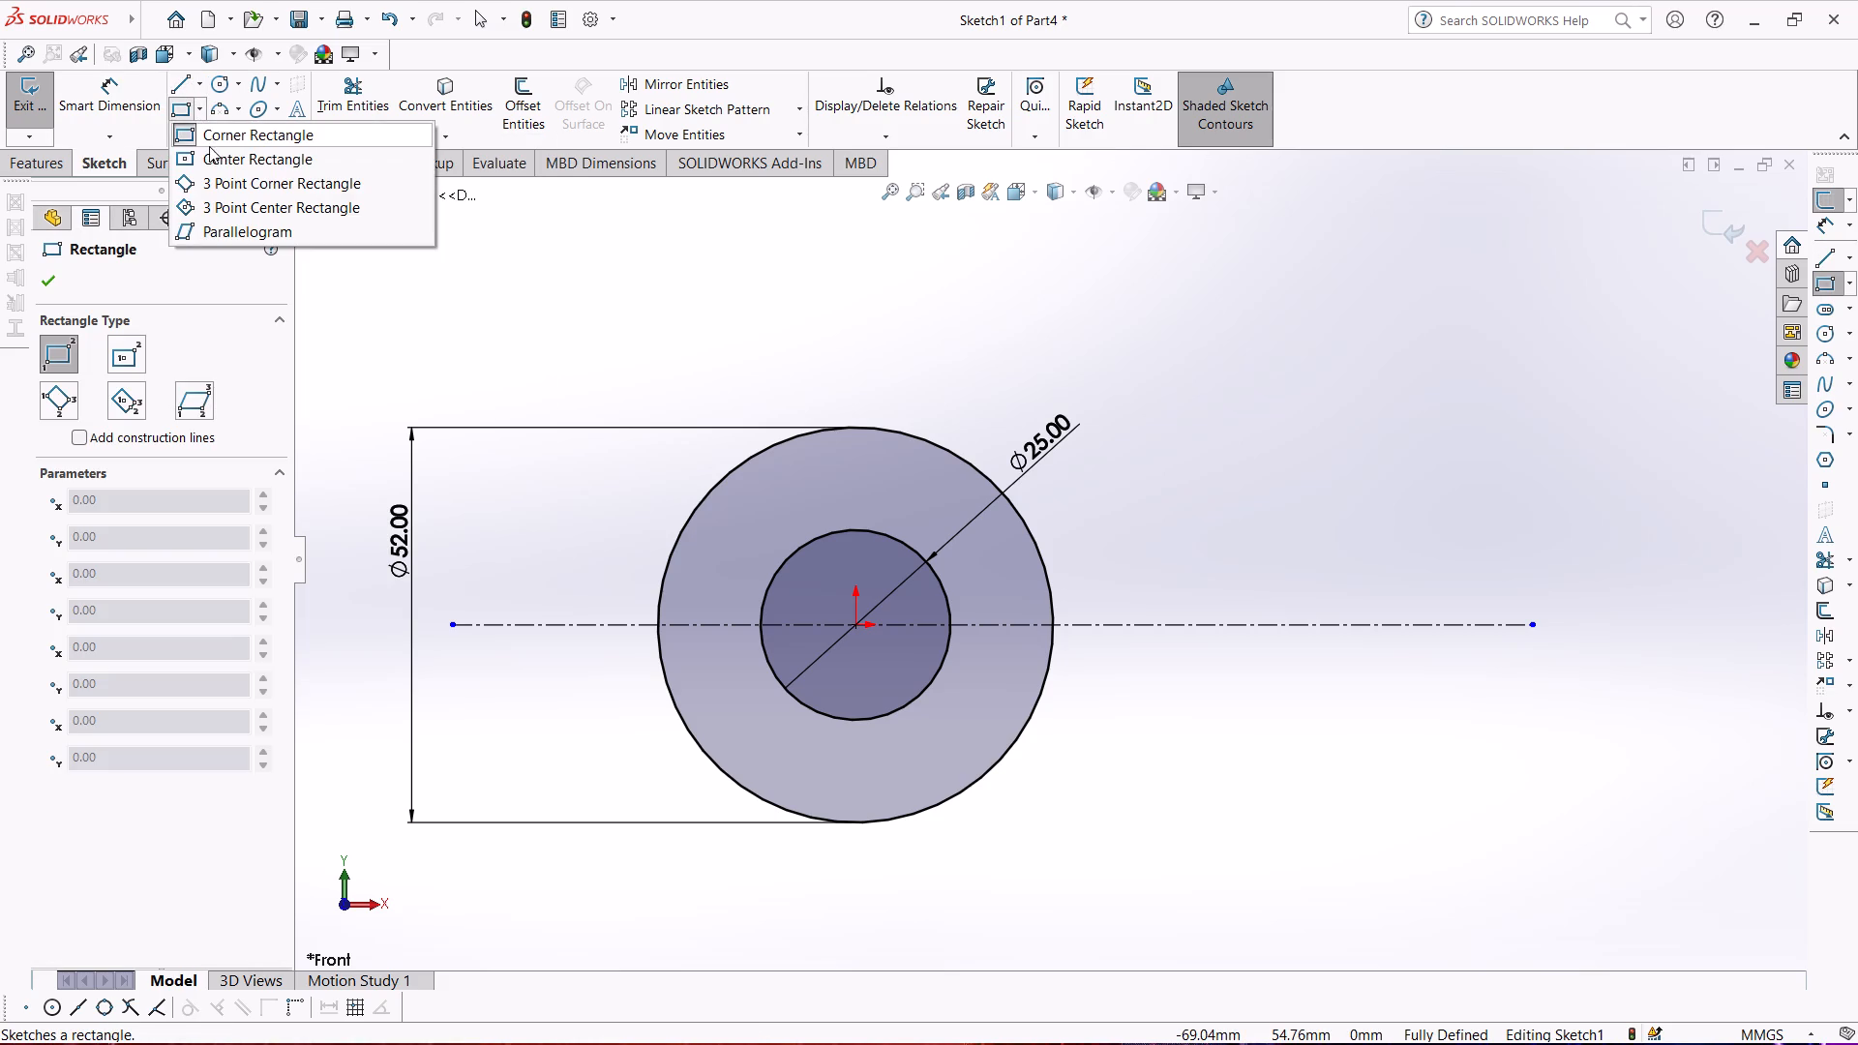
left_click(212, 159)
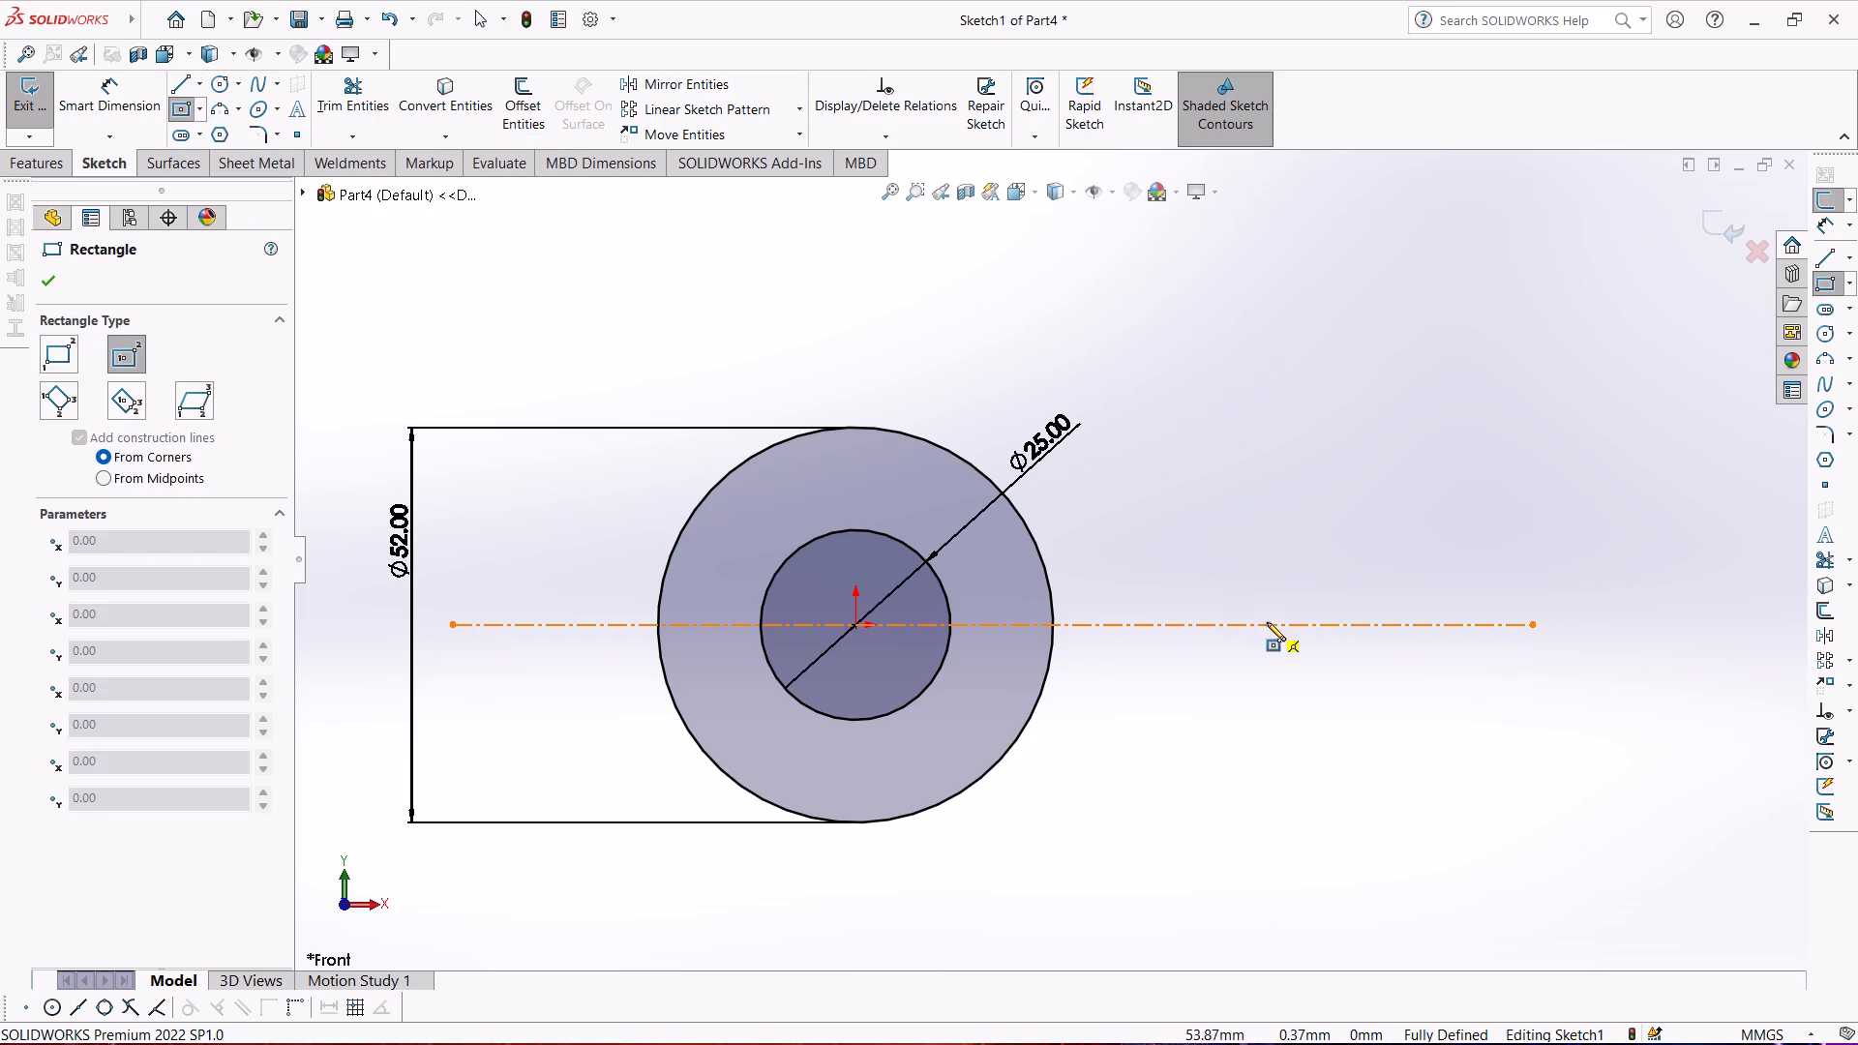
left_click(1267, 624)
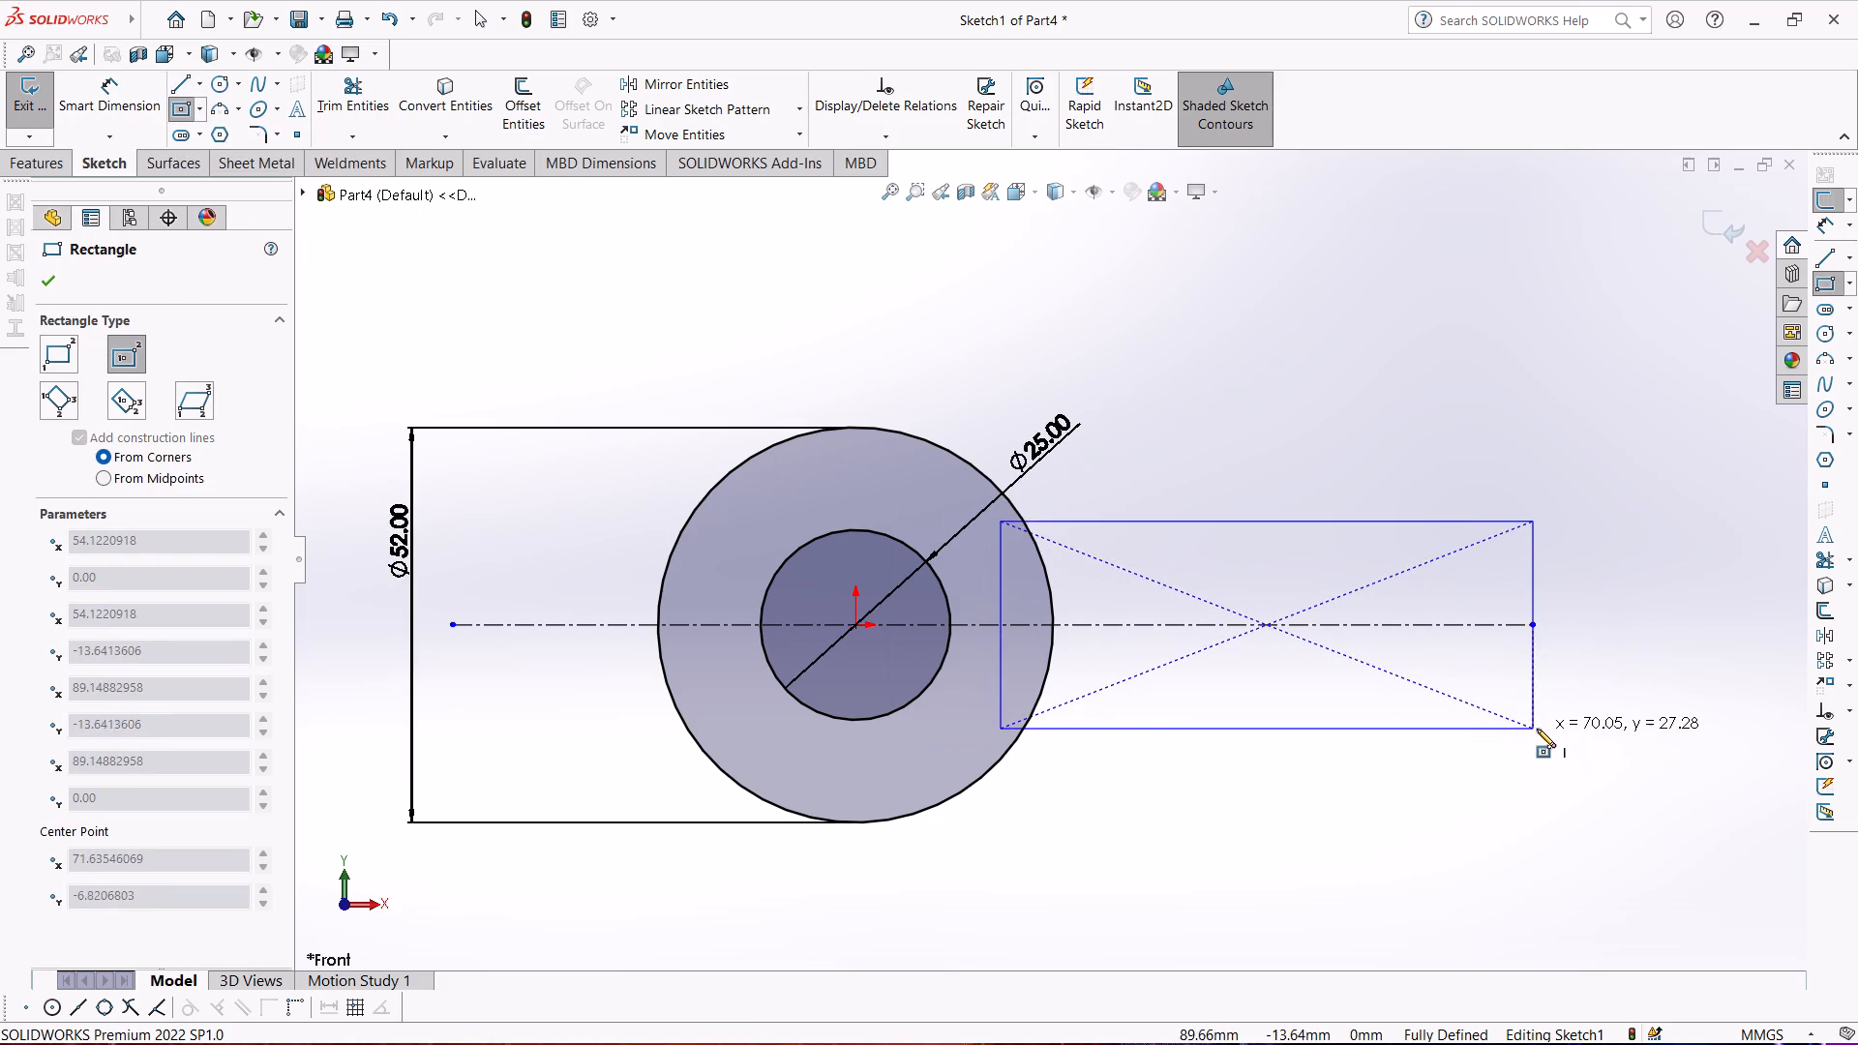
left_click(1510, 702)
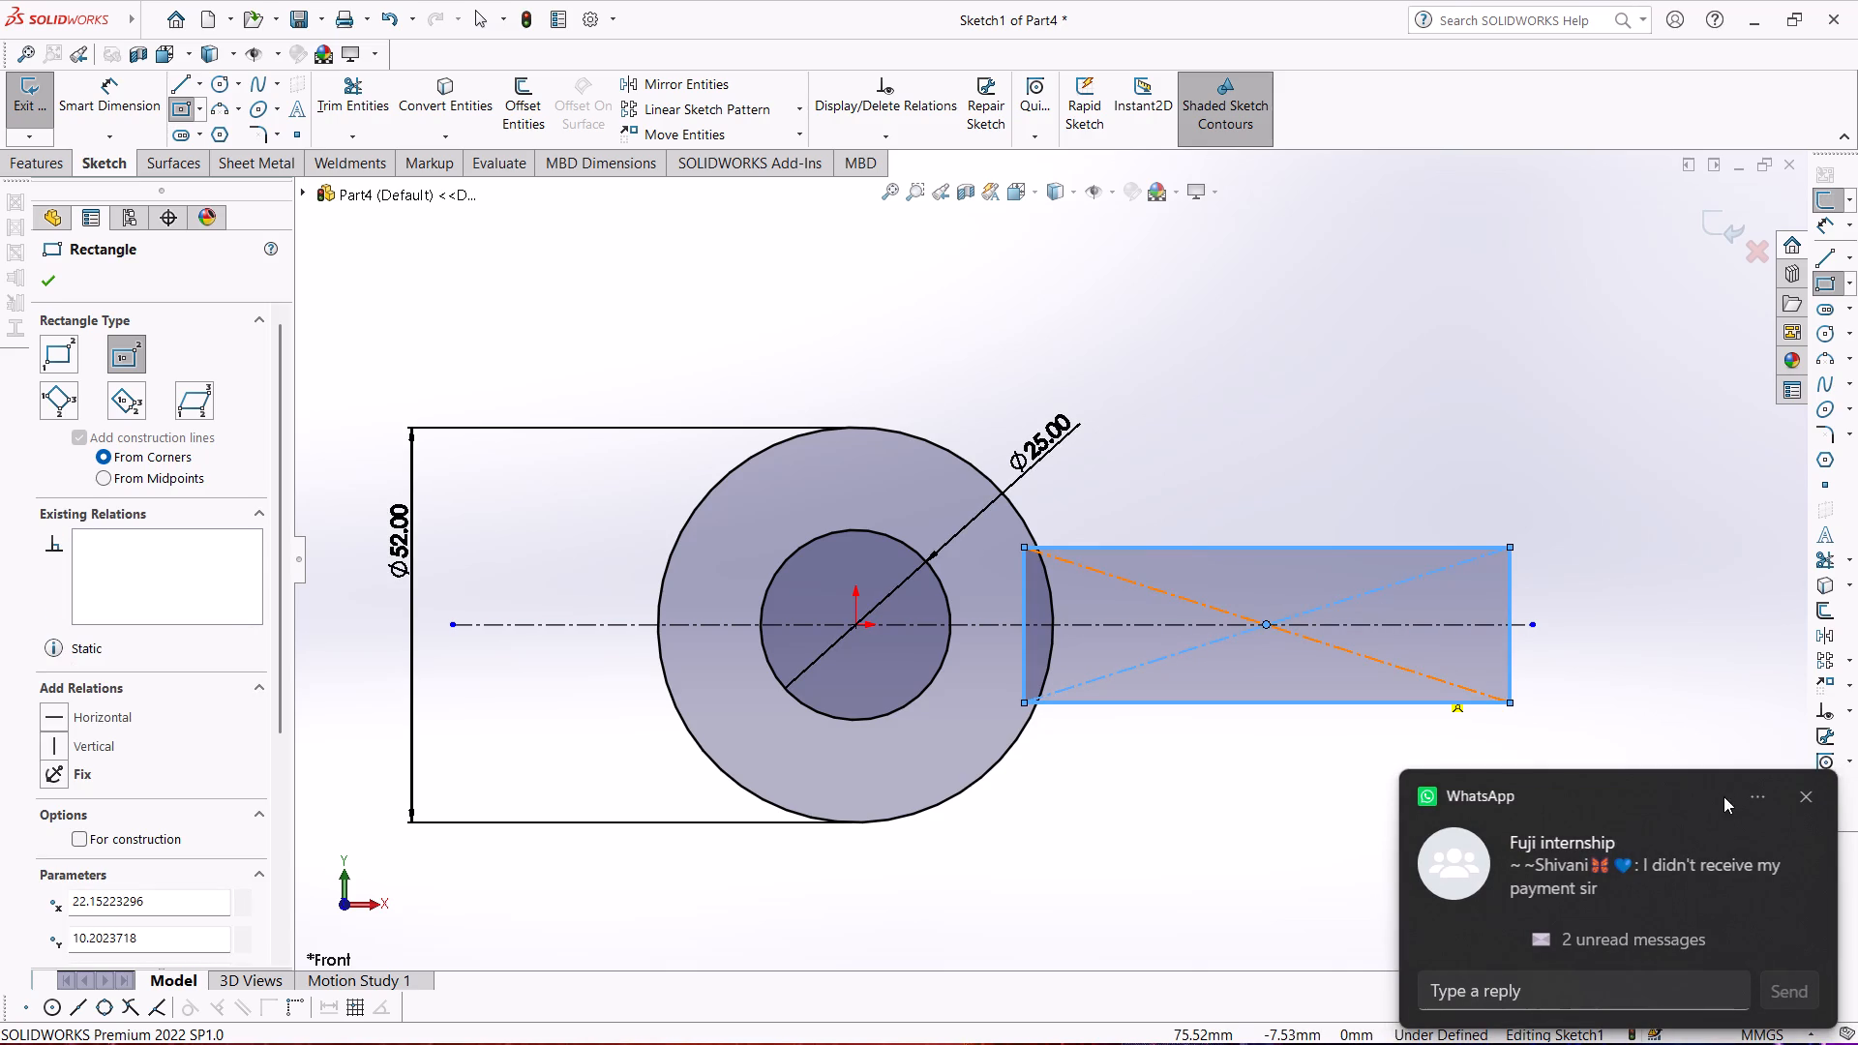
left_click(1799, 795)
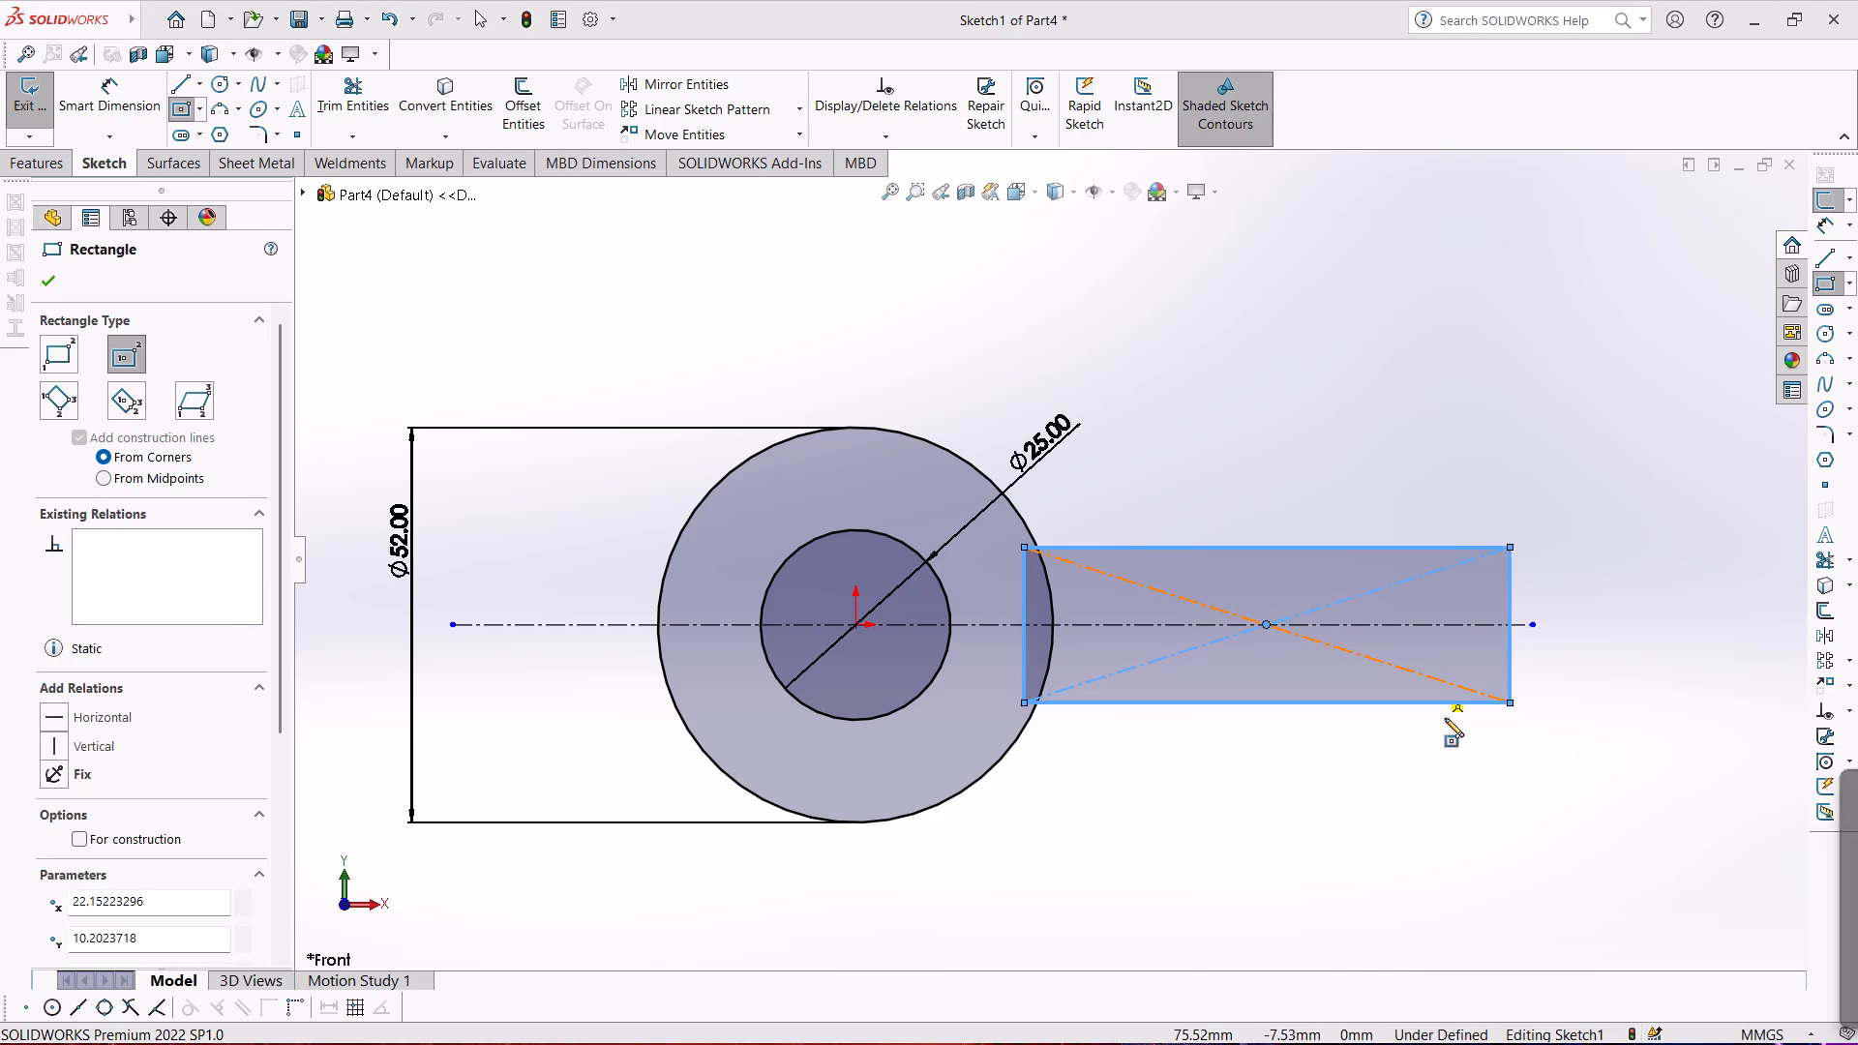
Dimension the height of the rectangle's far vertical side as 28 mm.
left_click(120, 113)
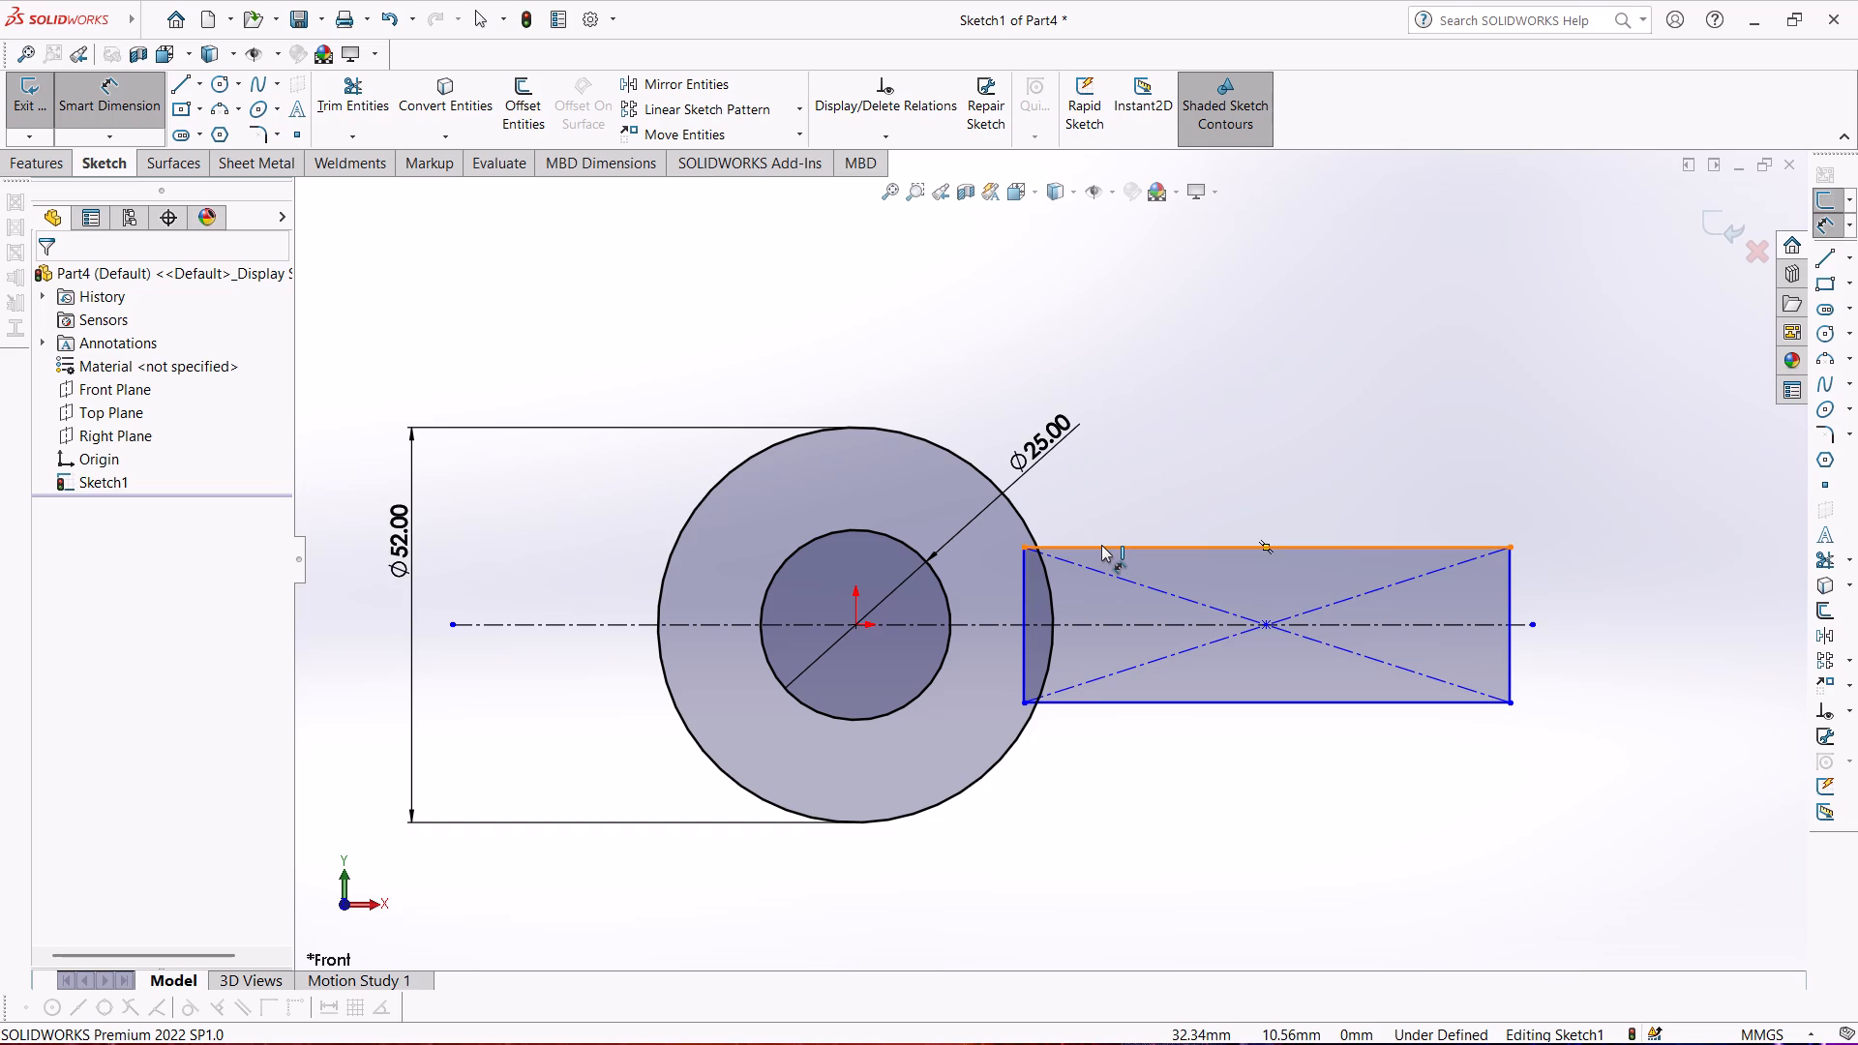
left_click(1510, 590)
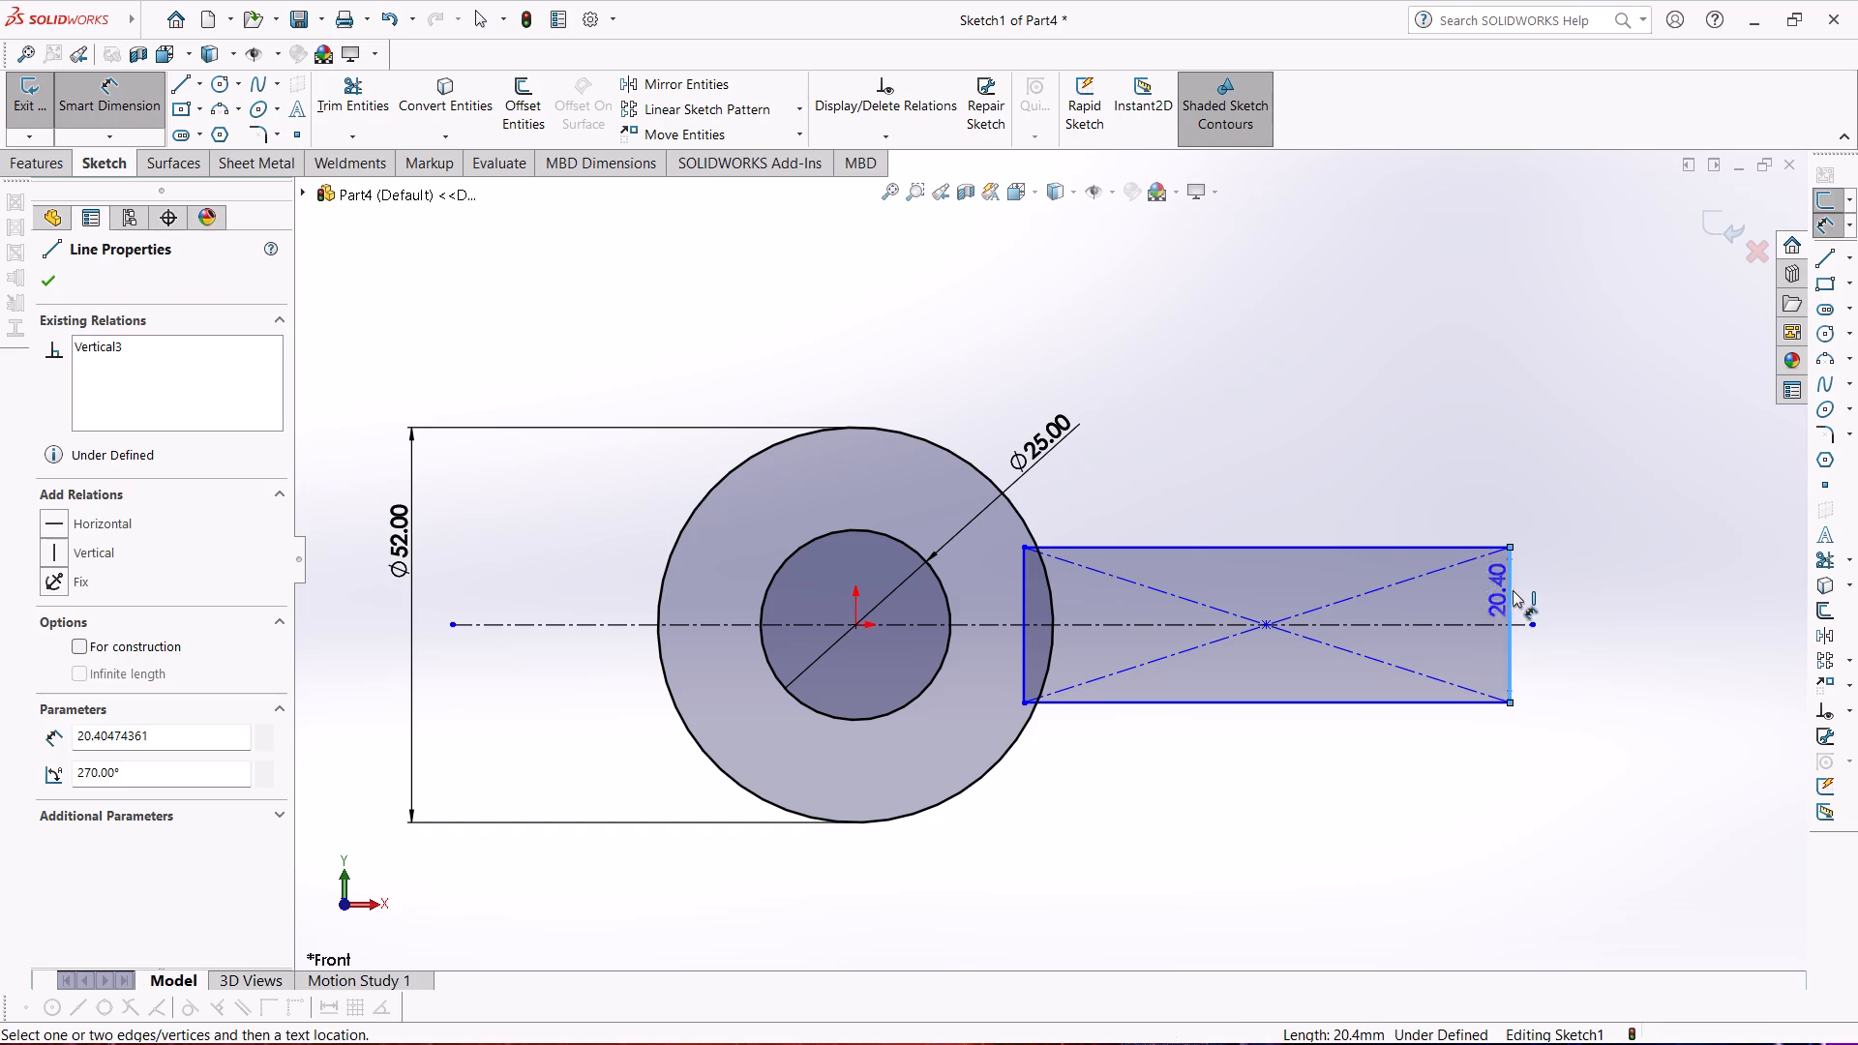
left_click(1616, 605)
type("28")
key("Return")
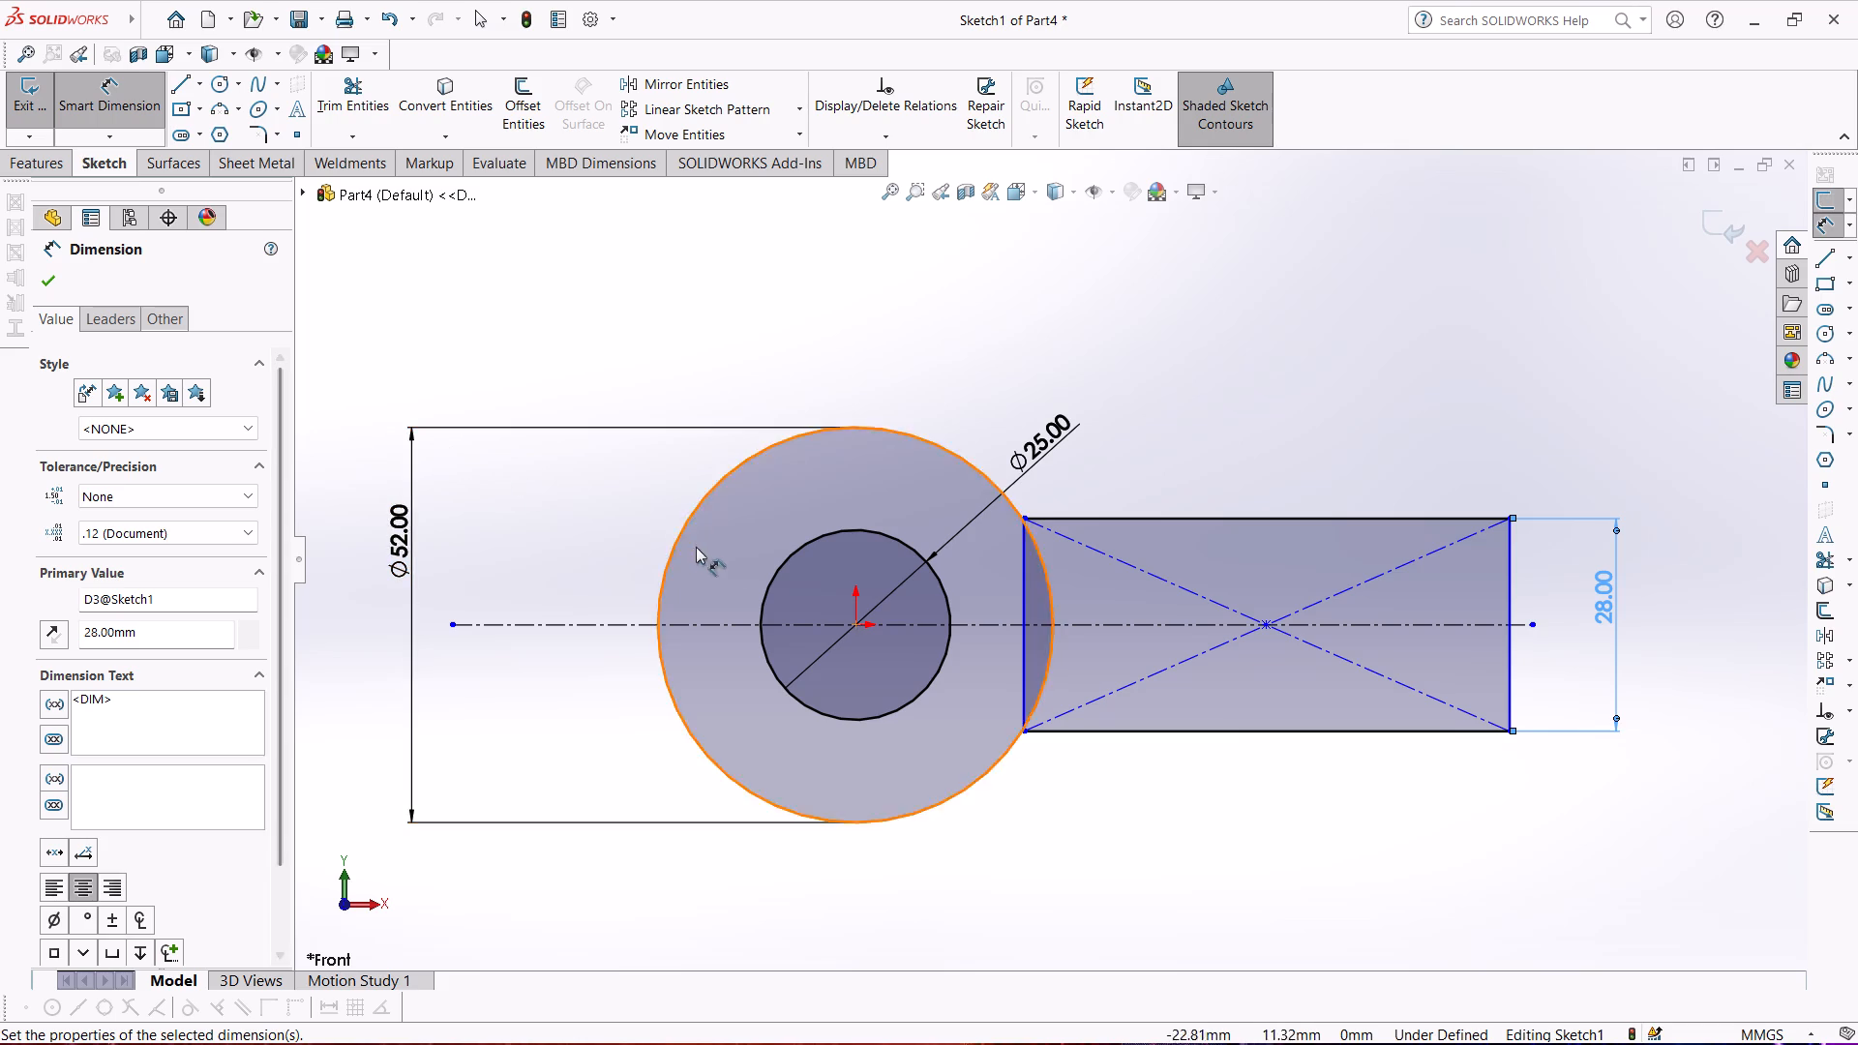
Dimension the horizontal distance from the origin to the rectangle's far vertical side as 105 mm.
left_click(854, 630)
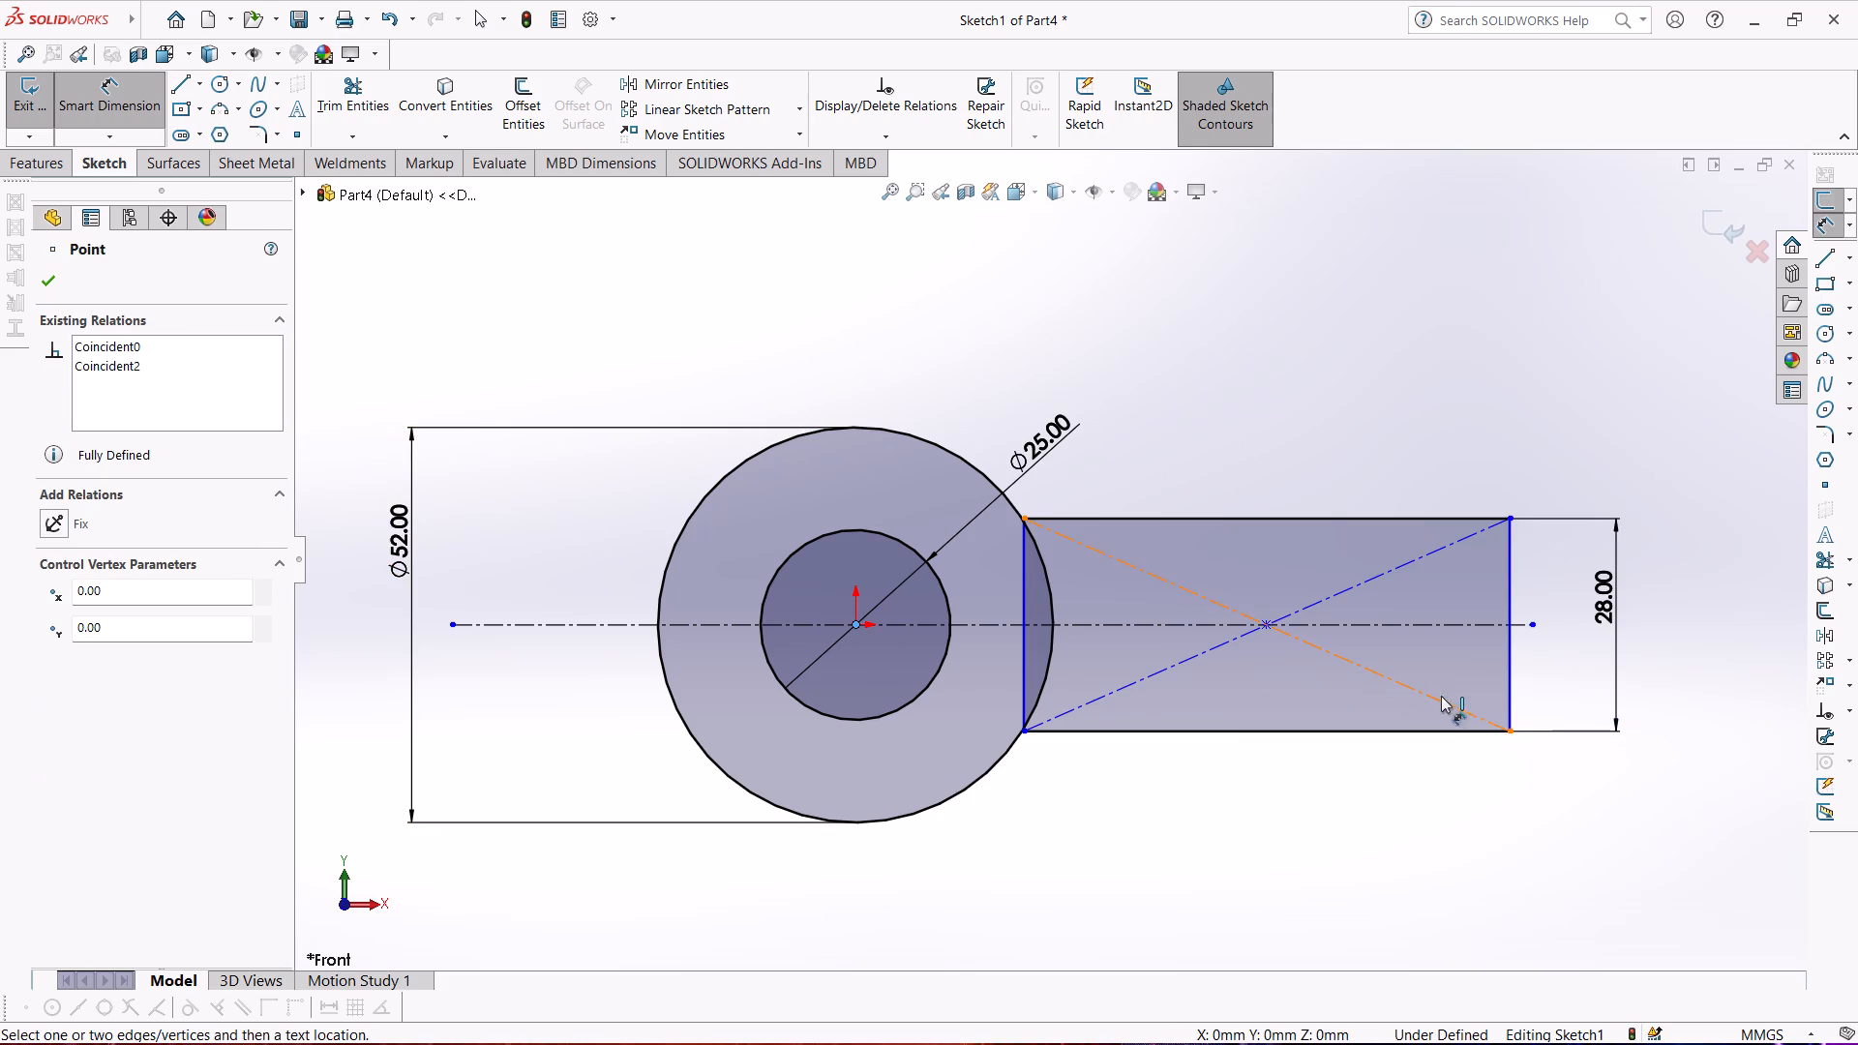
left_click(1507, 714)
left_click(1364, 319)
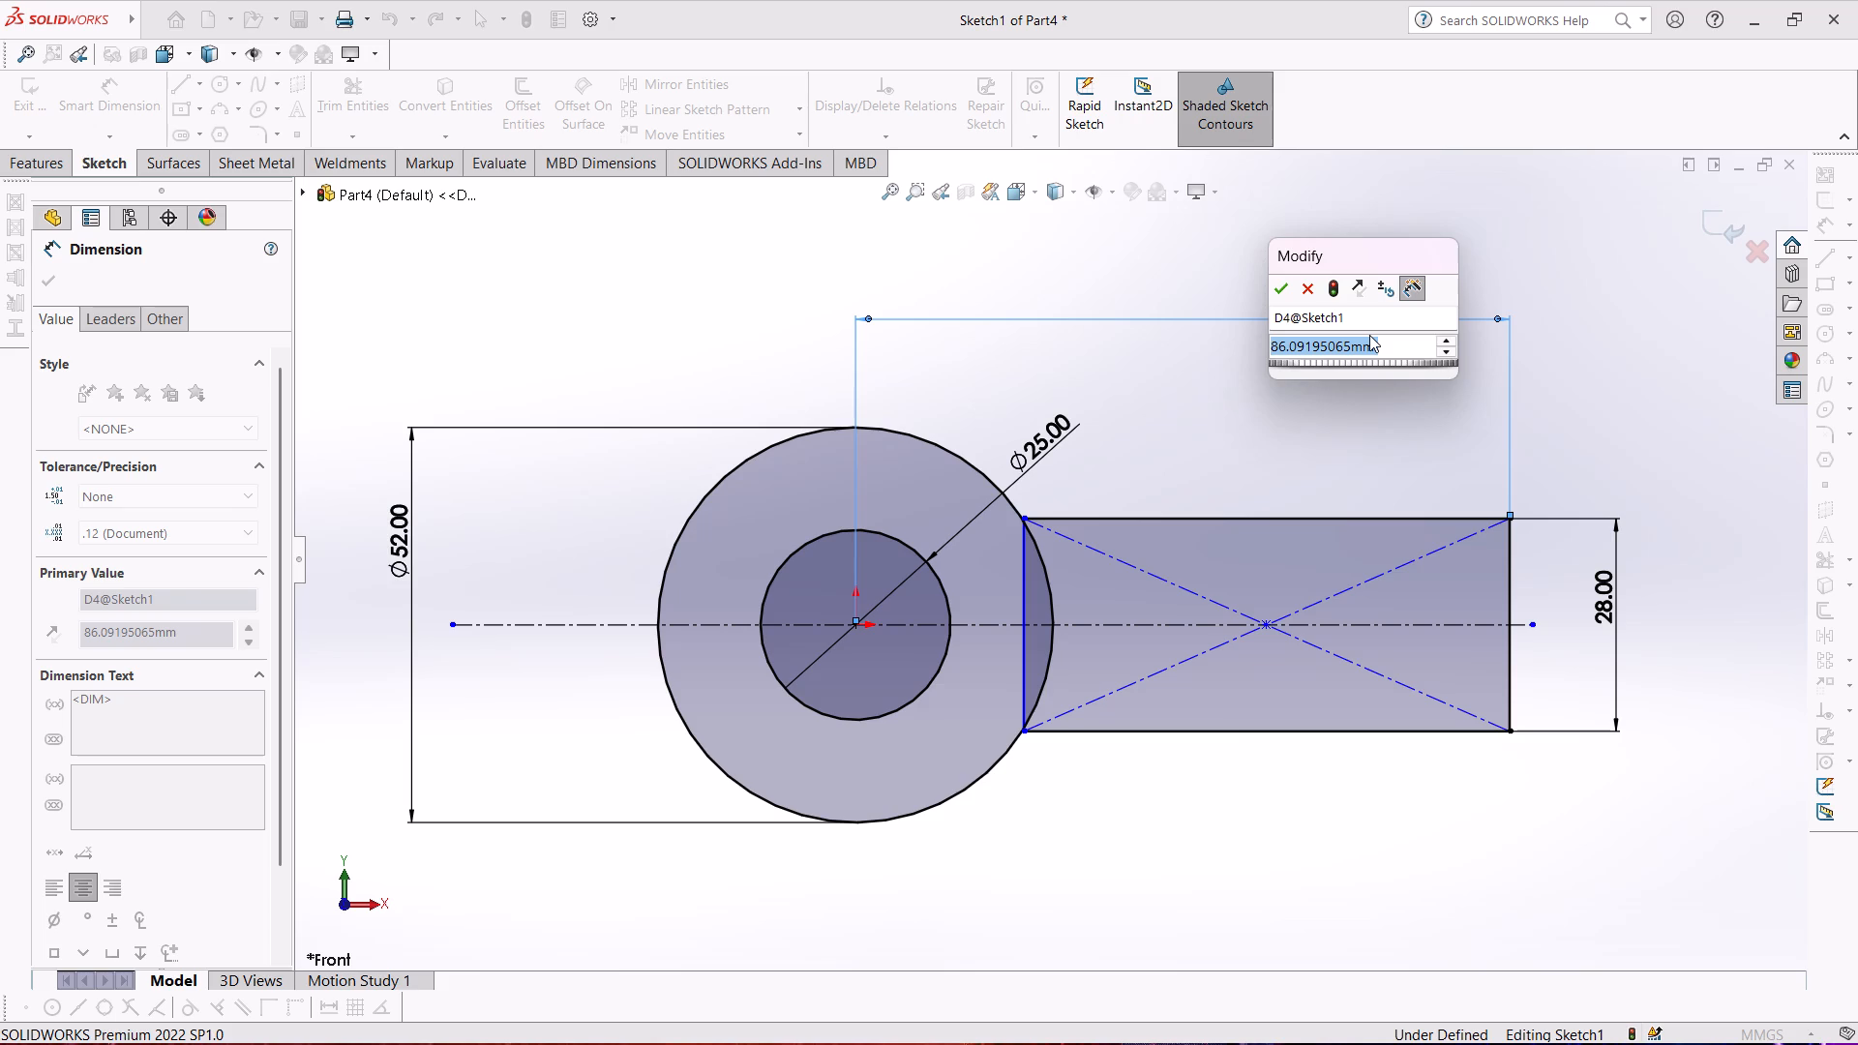
type("105")
key("Return")
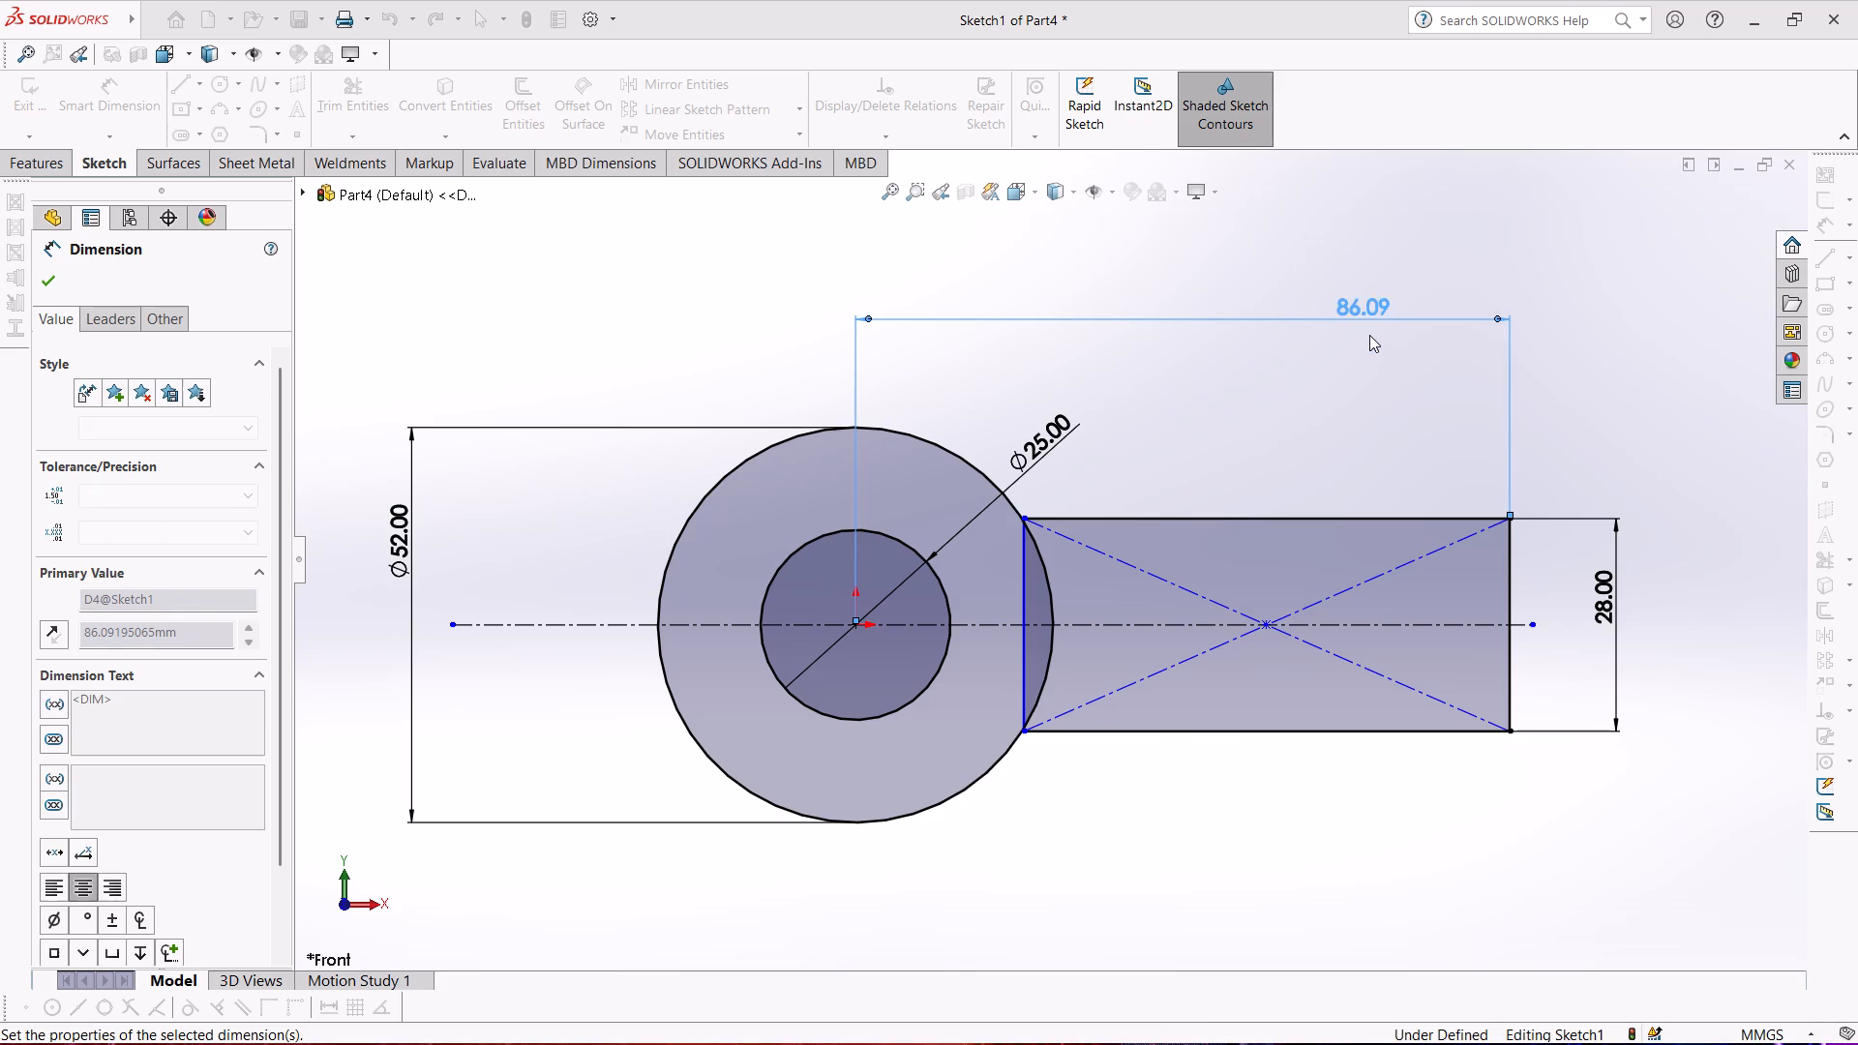
Move the rectangle's near vertical side back towards the origin until it lies just inside the 52 mm circle.
scroll(1431, 435, "up", 1)
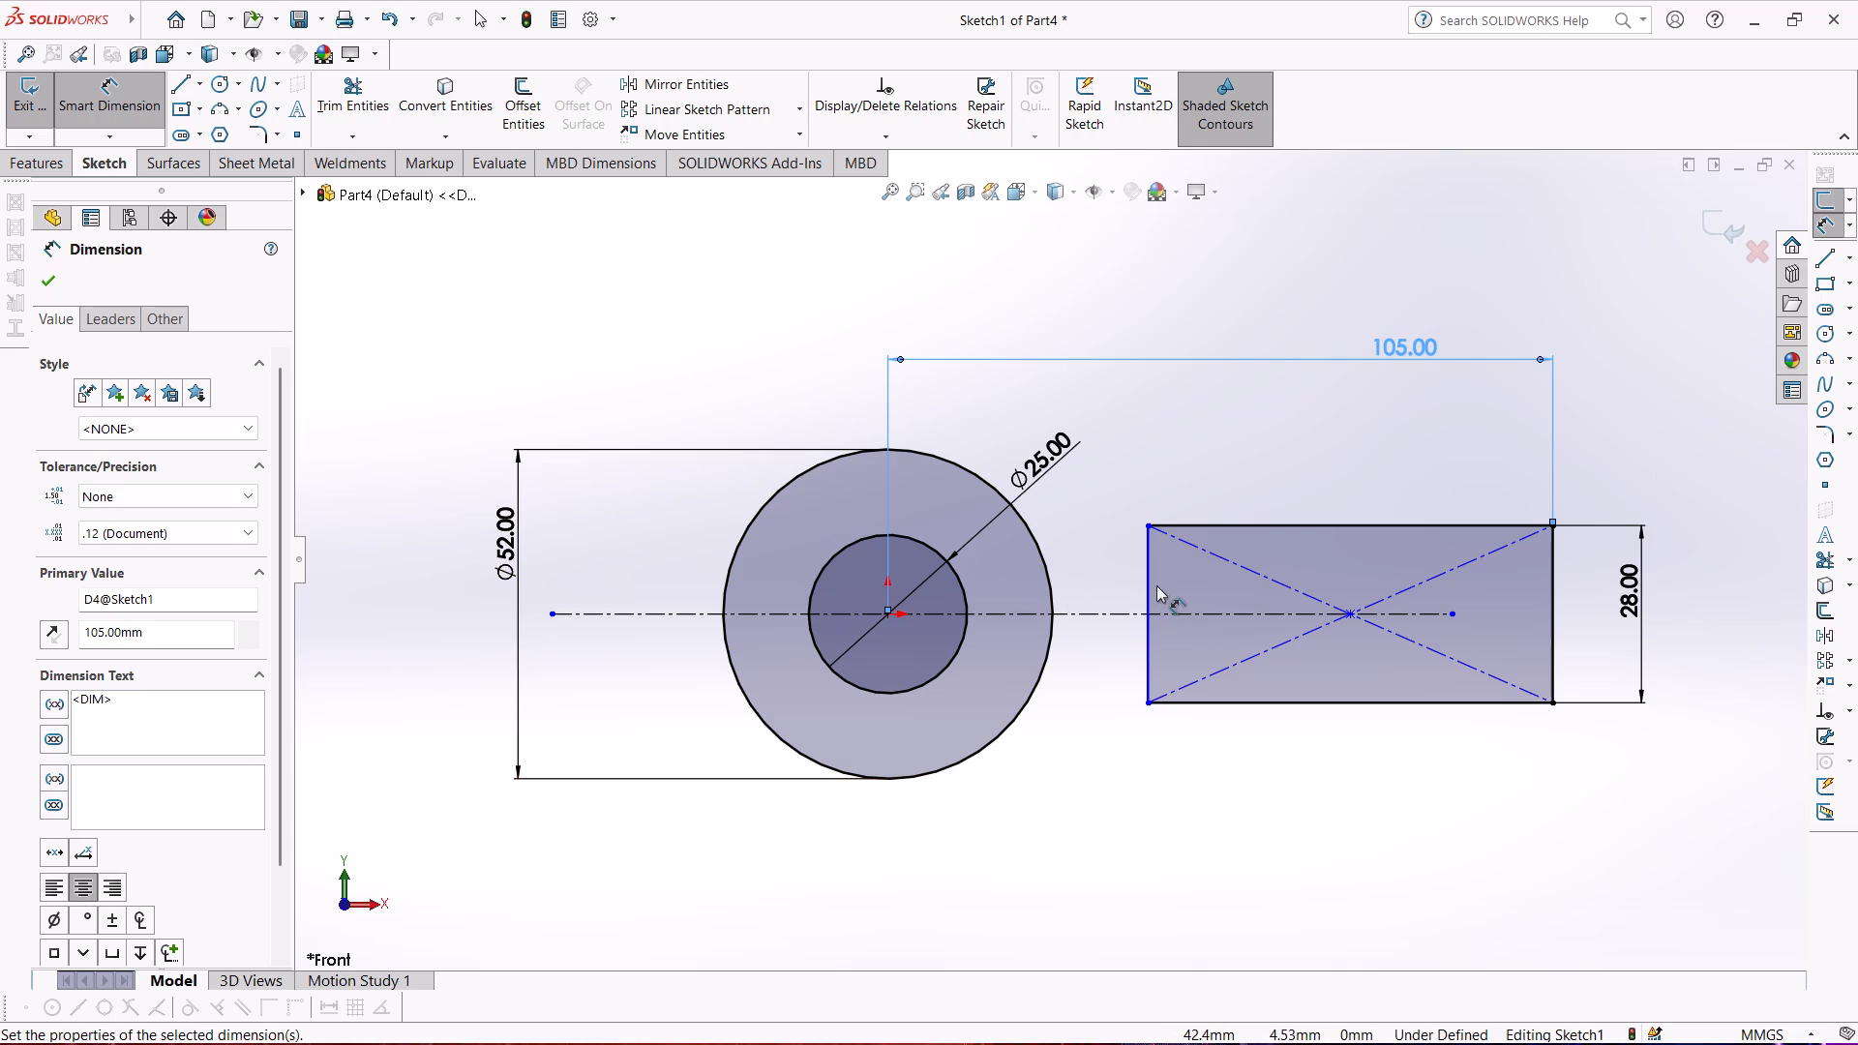
left_click_drag(1148, 579, 1026, 629)
key("Escape")
key("Escape")
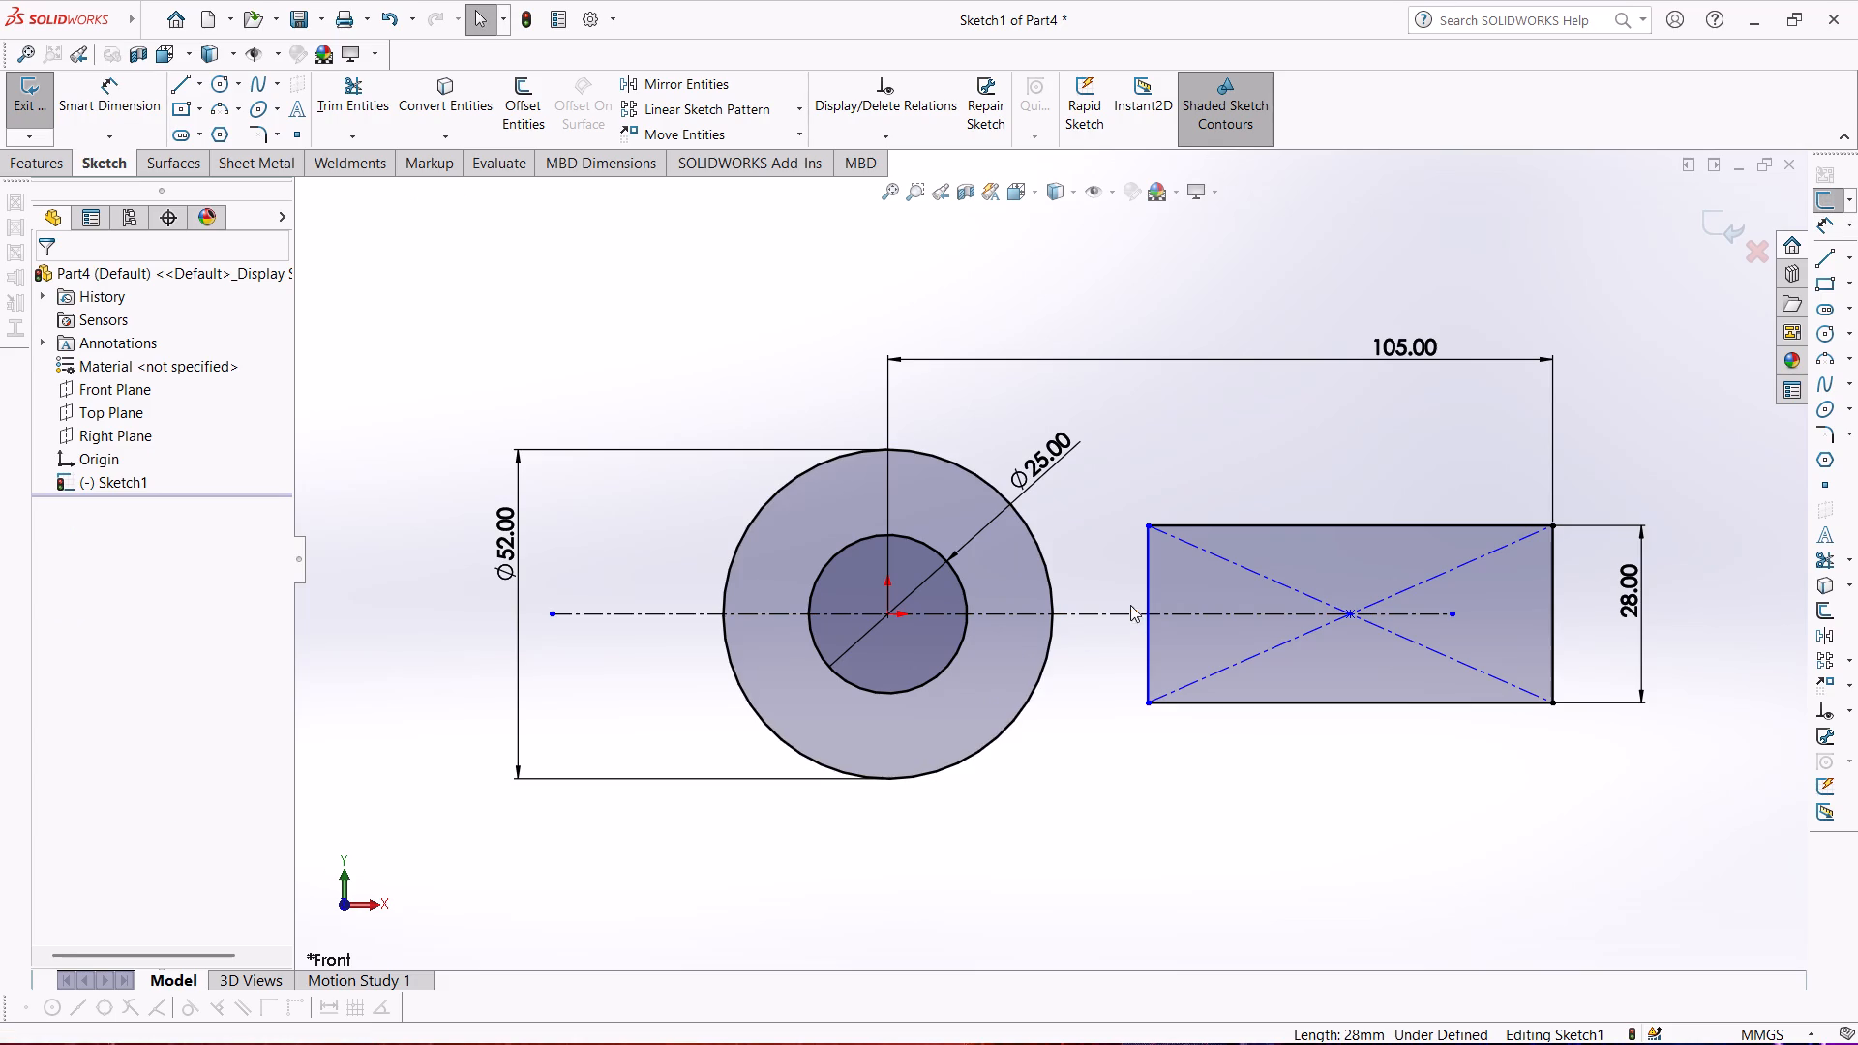
left_click_drag(1144, 590, 1017, 609)
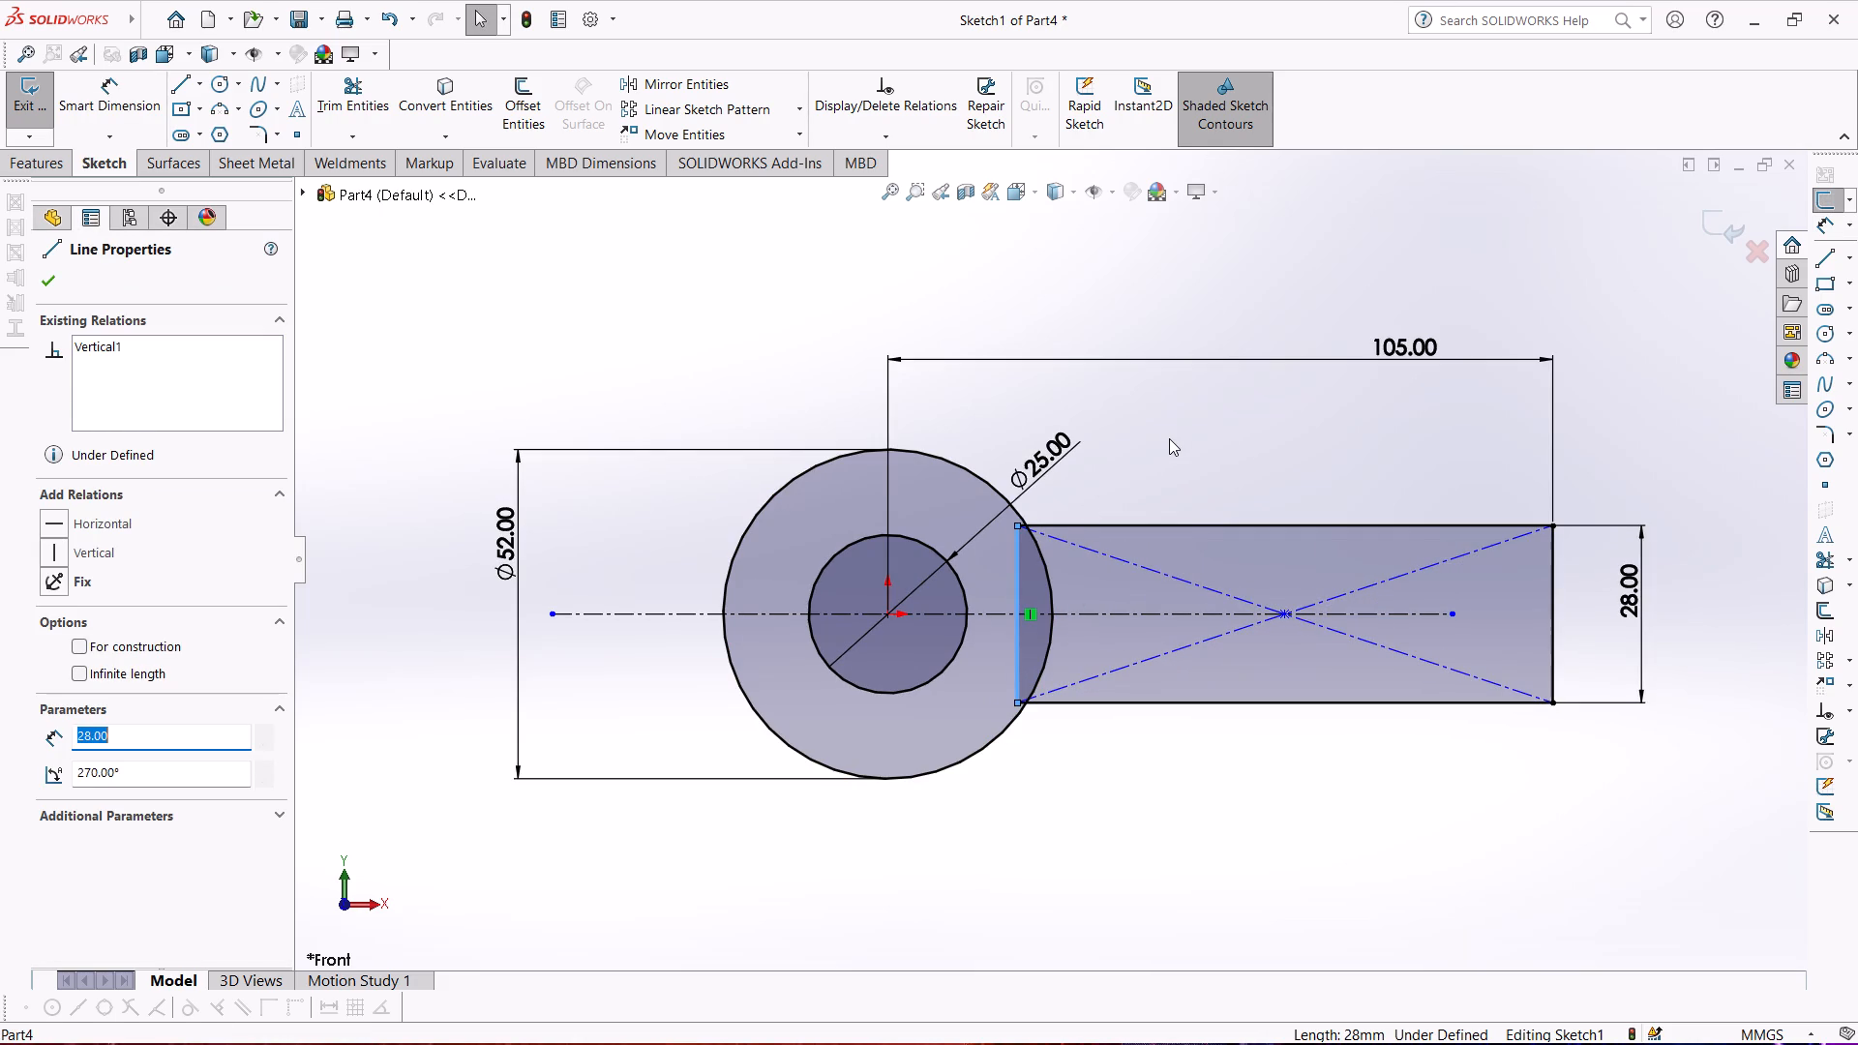
left_click(1169, 438)
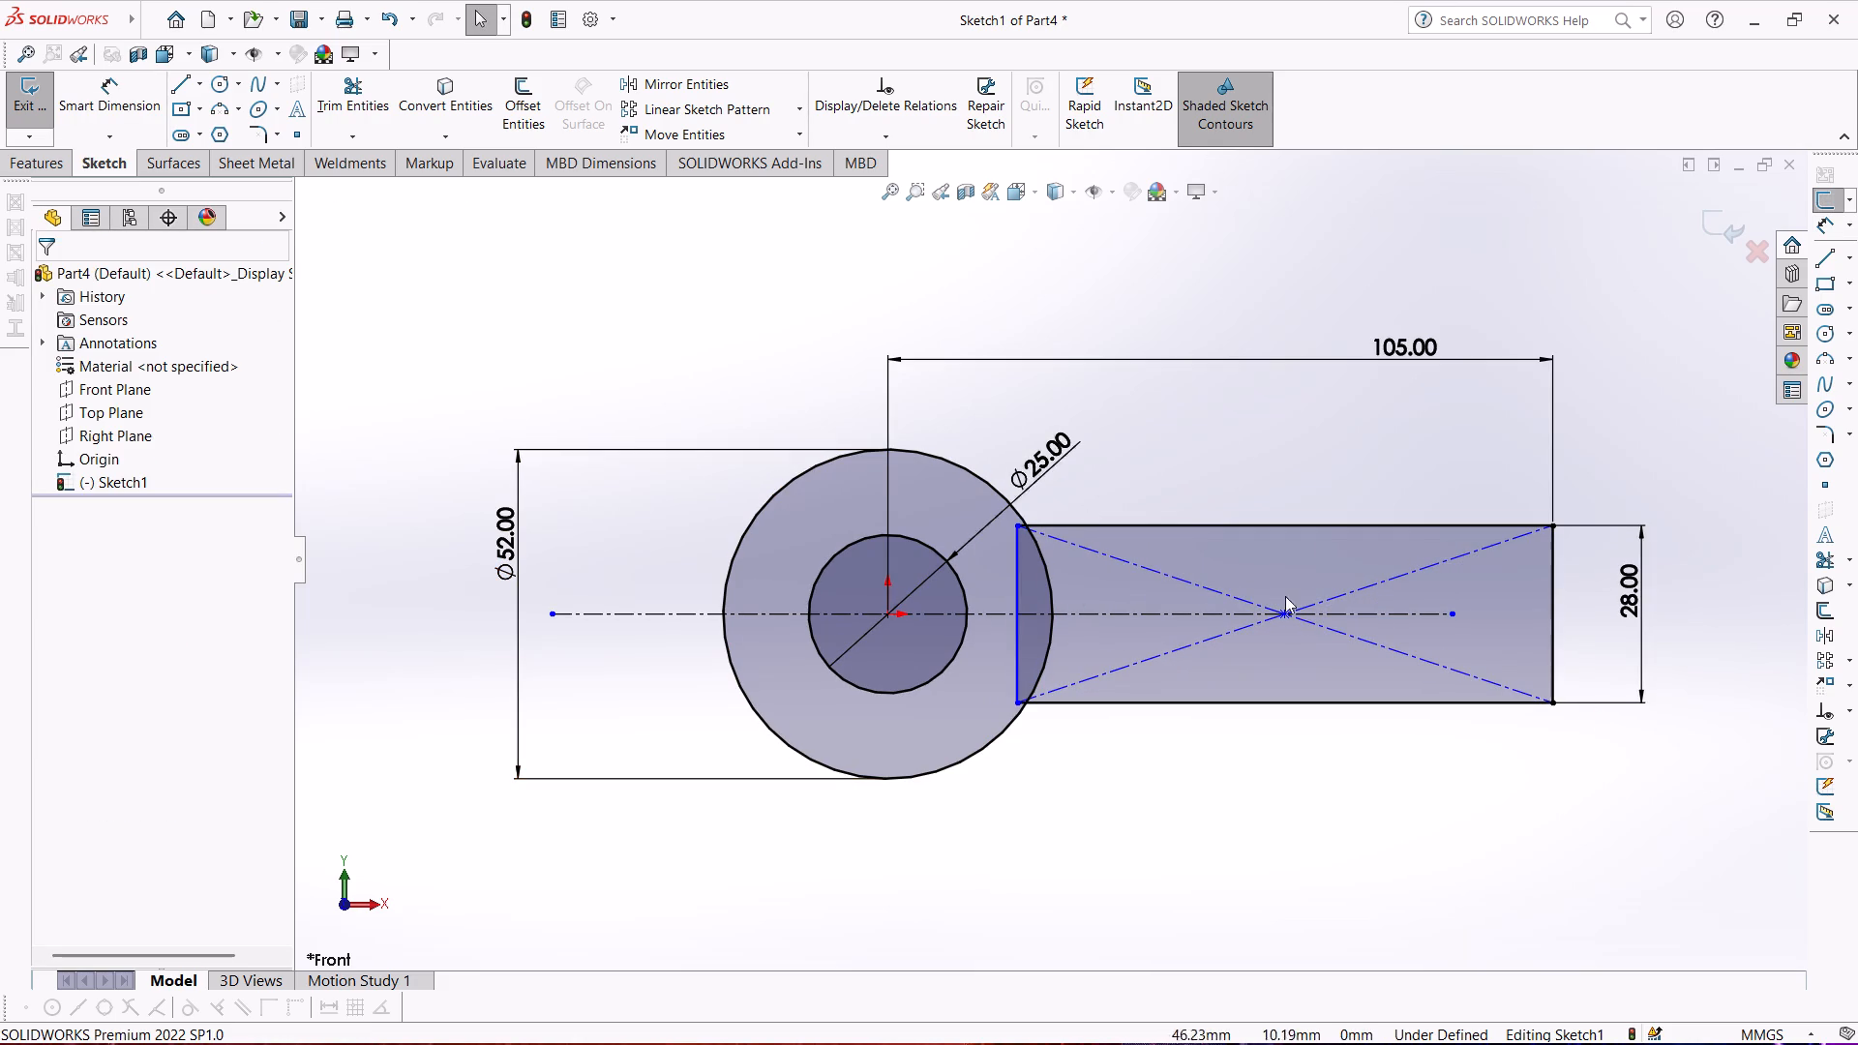
Stretch the centreline's outer end beyond the rectangle's far vertical side.
left_click(1458, 614)
left_click_drag(1456, 614, 1767, 632)
left_click(1678, 455)
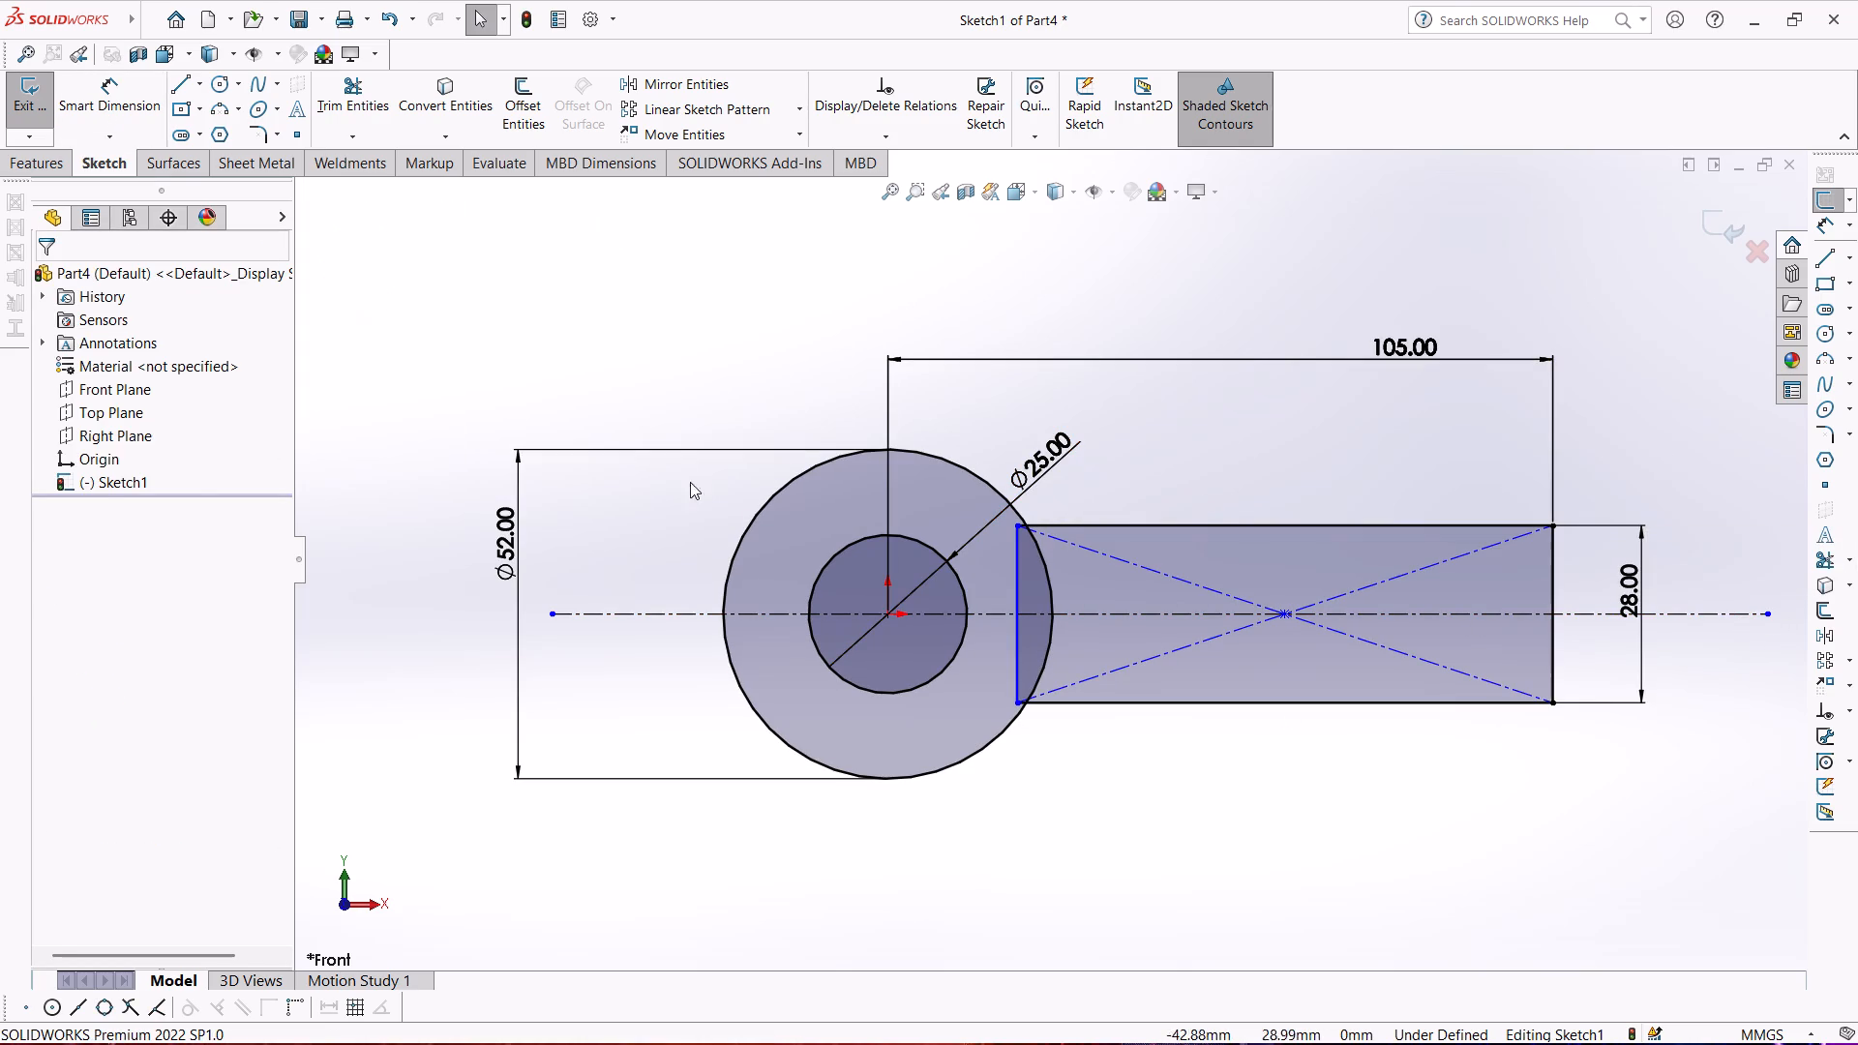
Trim away the rectangle's near vertical side and the ends of its two horizontal lines that lie inside the 52 mm circle.
left_click(345, 100)
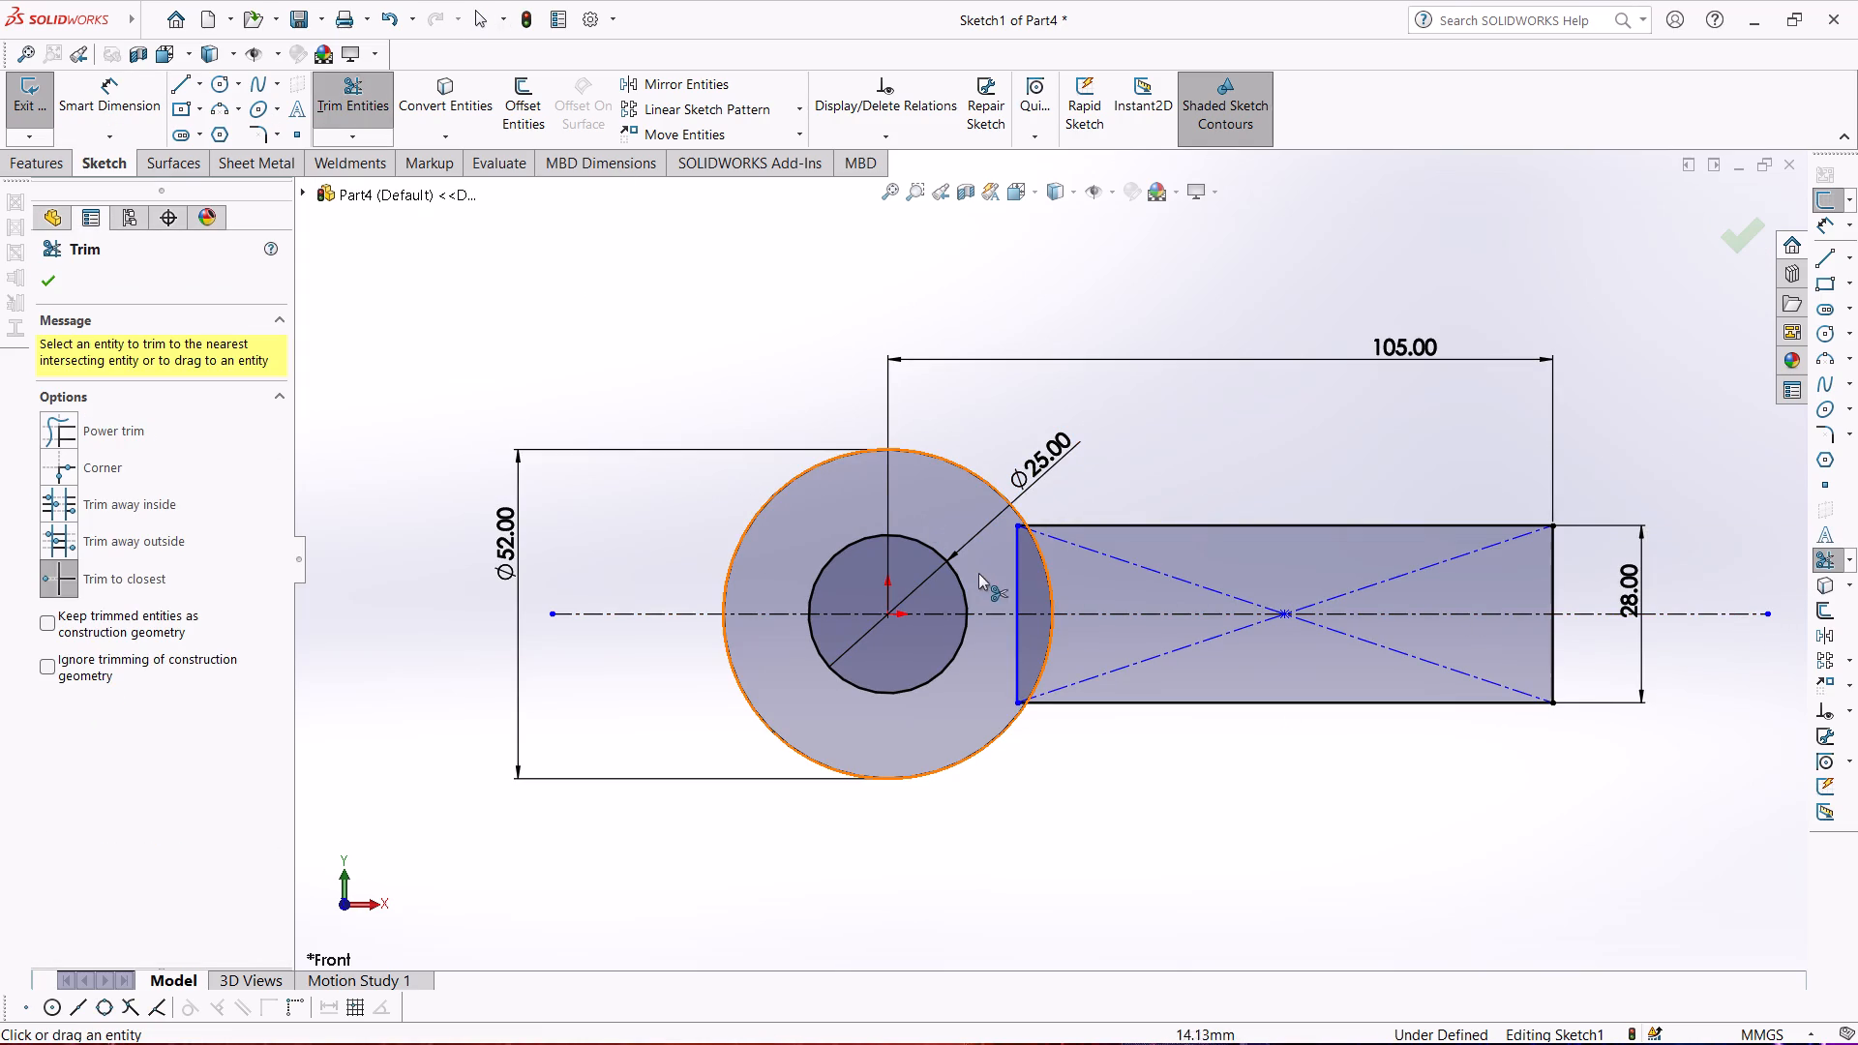
left_click(1013, 573)
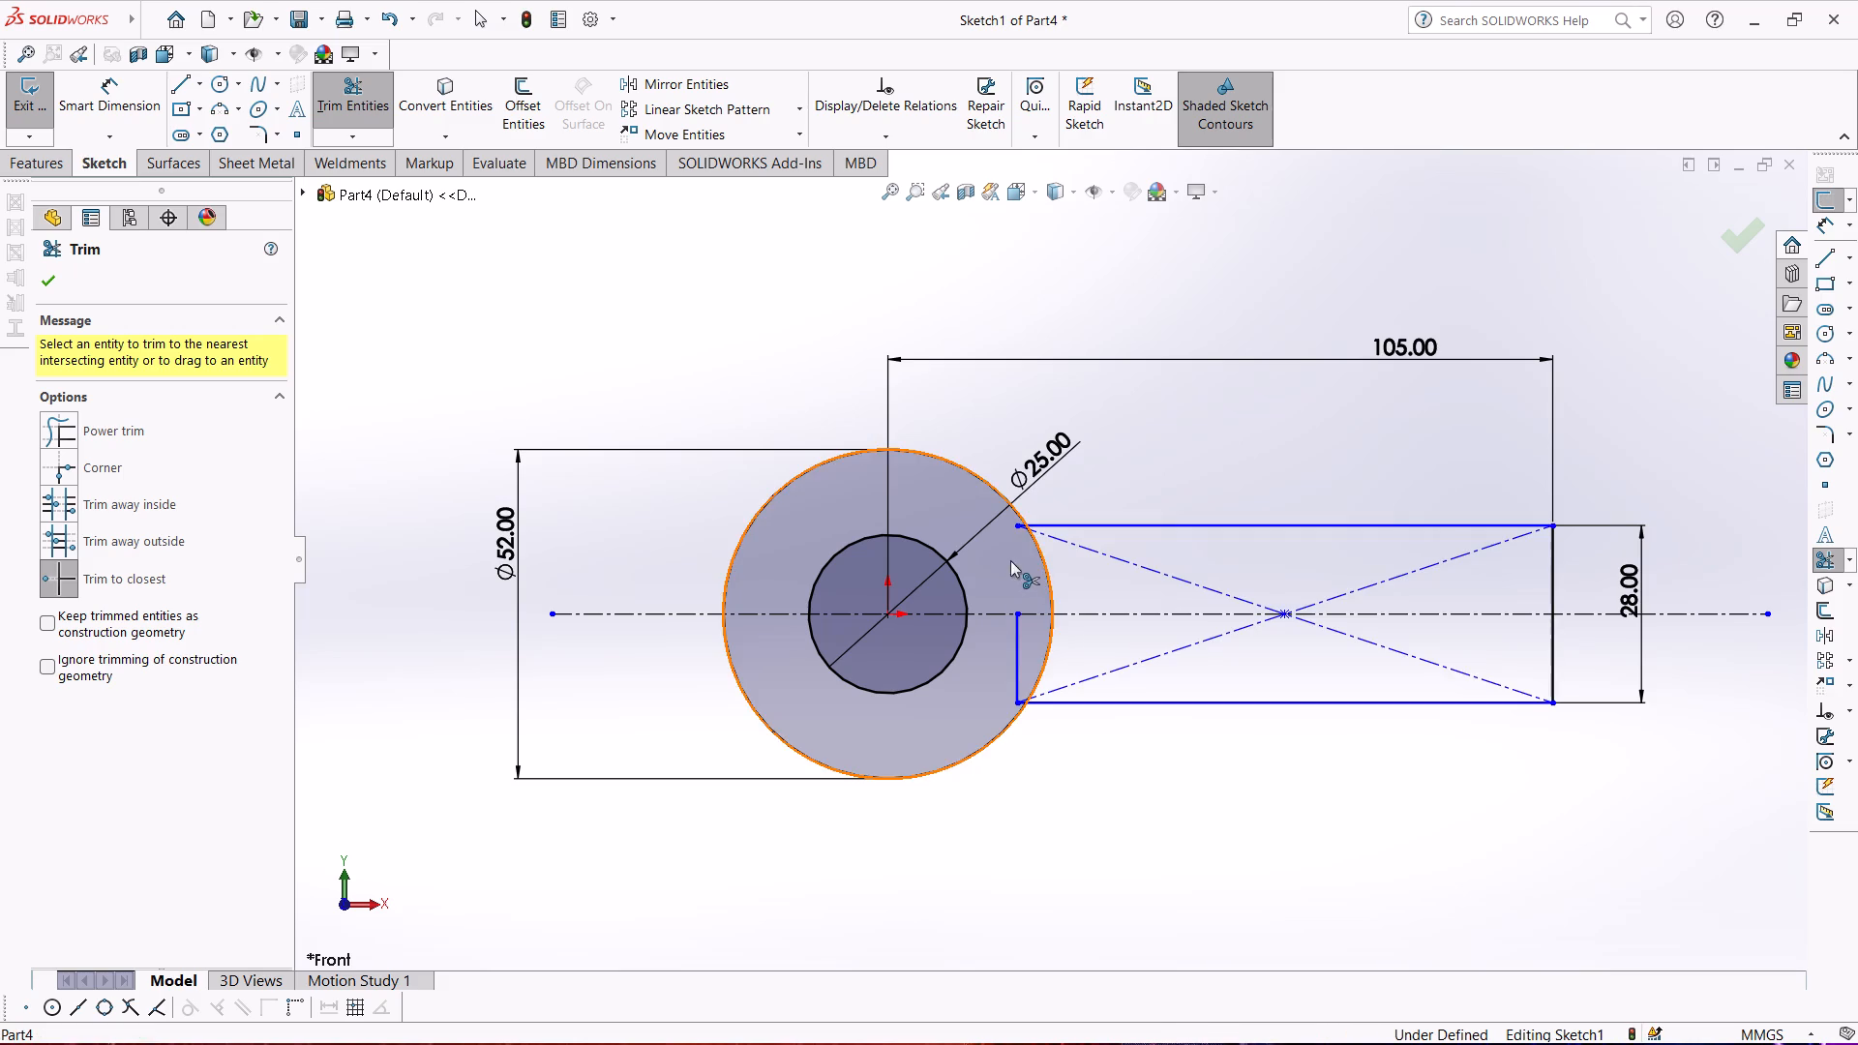
left_click(1020, 526)
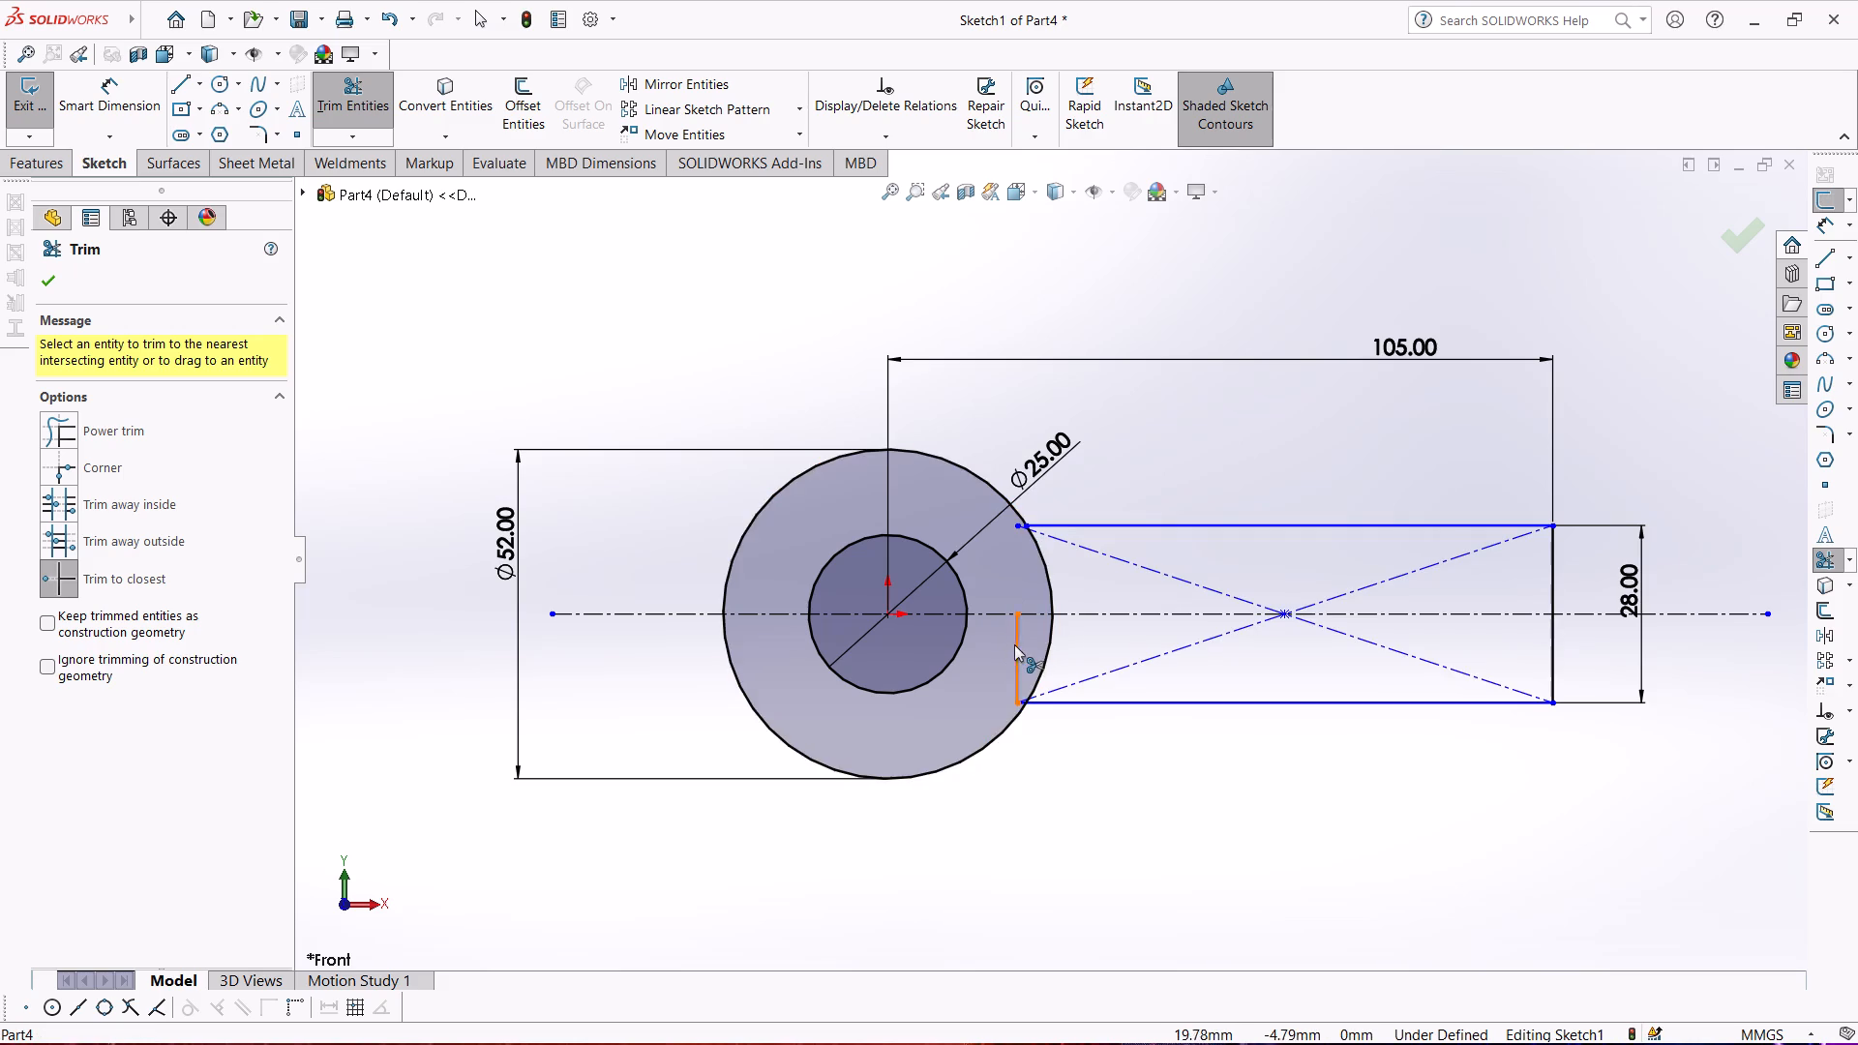
left_click(1015, 644)
scroll(1001, 562, "down", 5)
scroll(1064, 479, "down", 1)
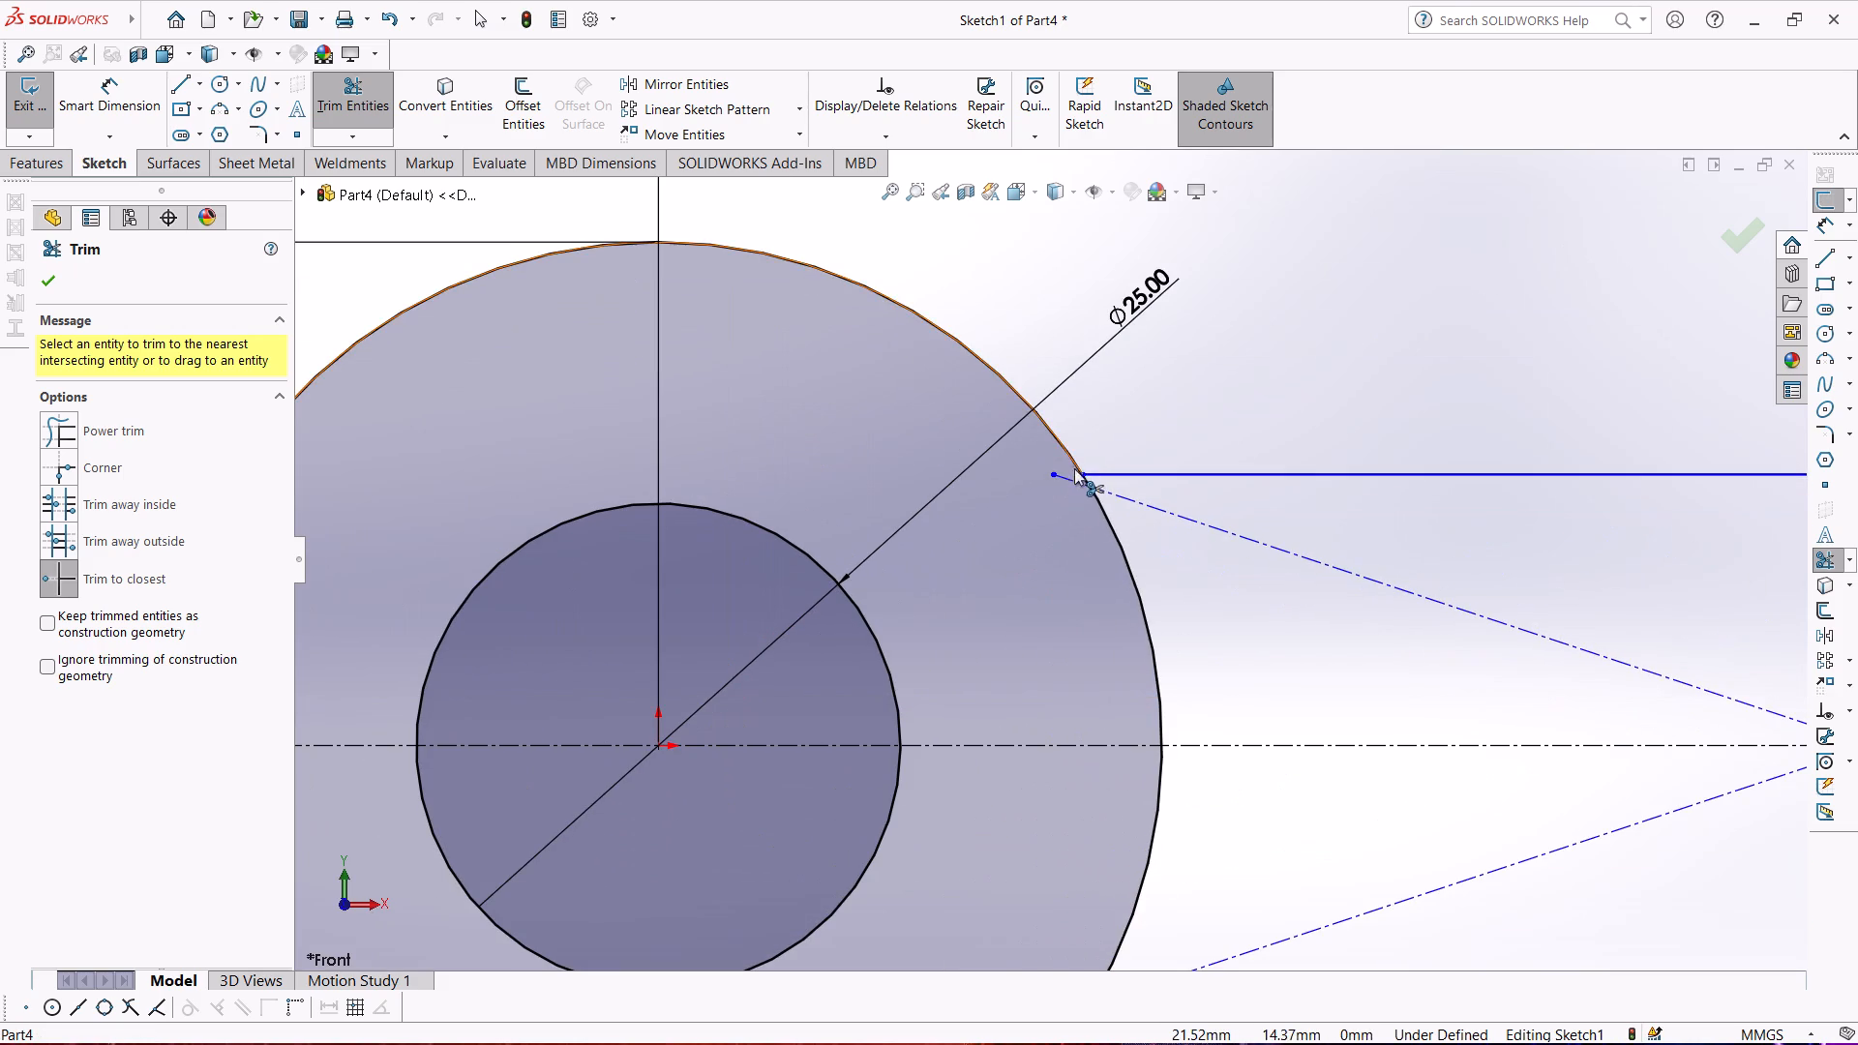
left_click(1064, 481)
scroll(1064, 504, "up", 5)
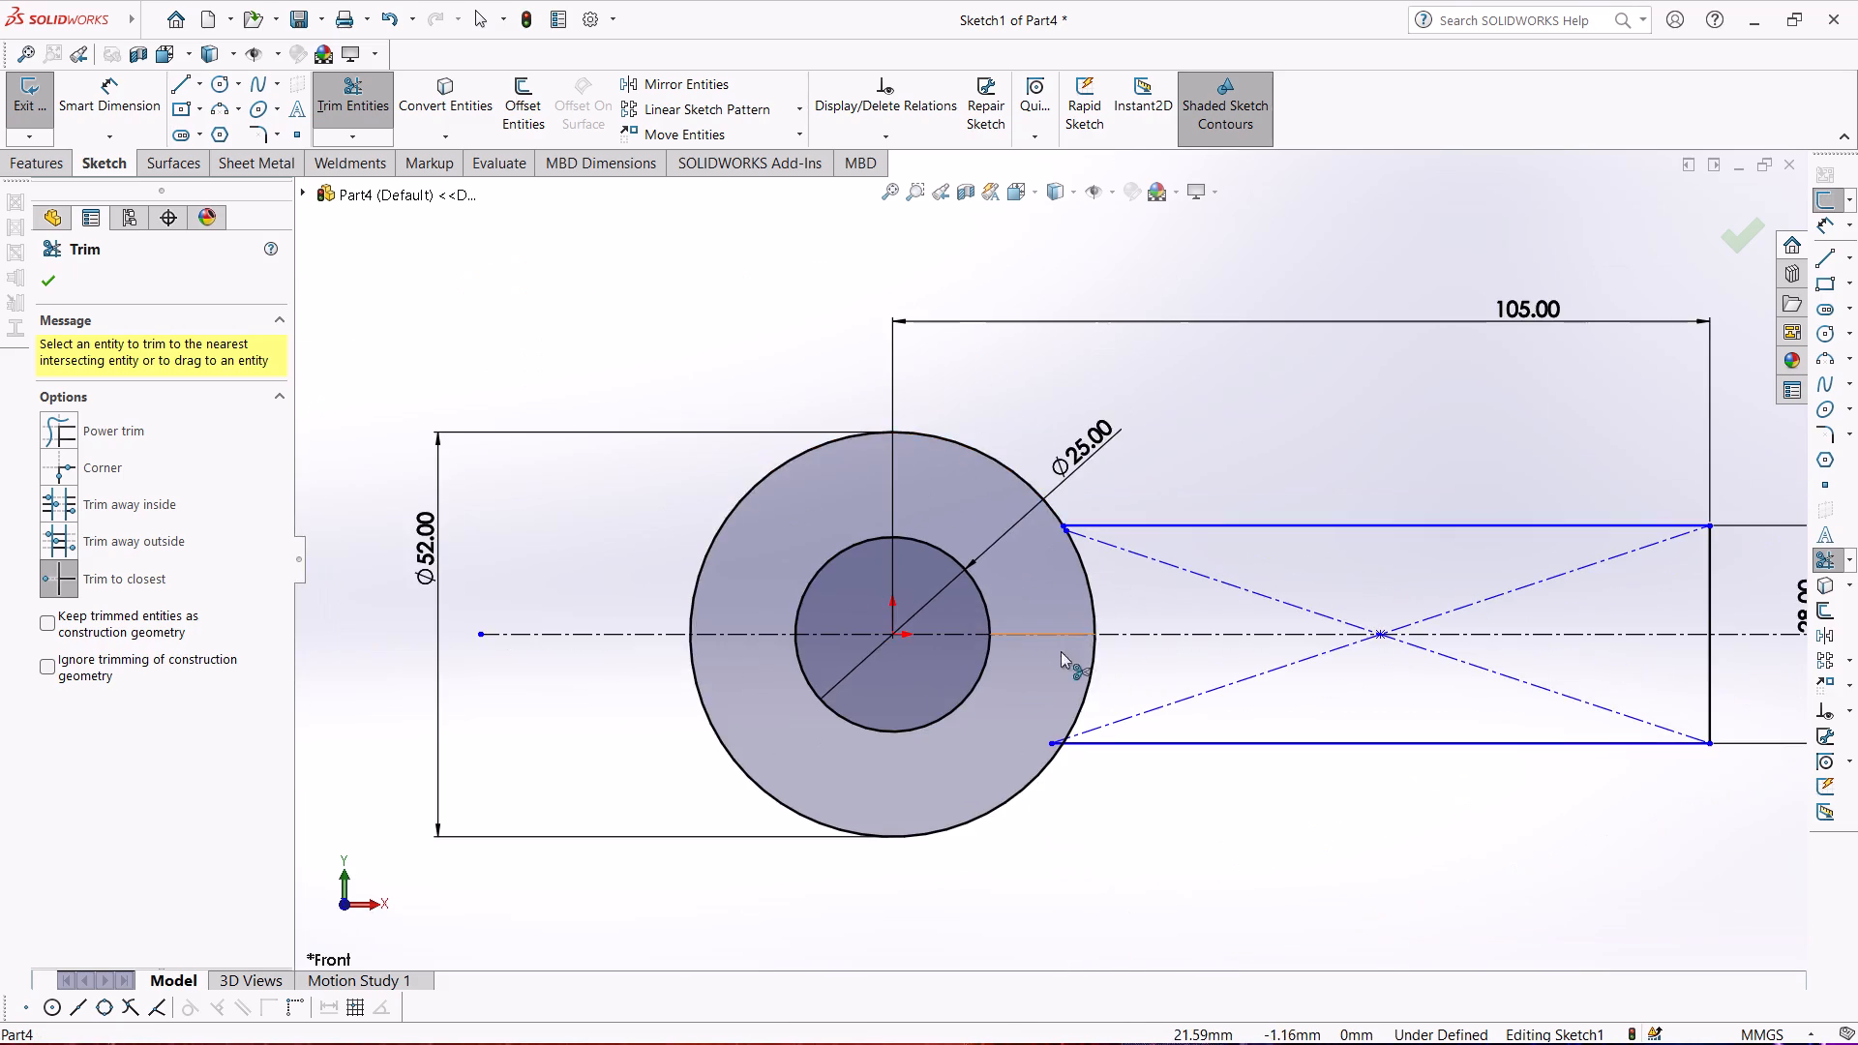
scroll(1066, 735, "down", 6)
left_click(1024, 666)
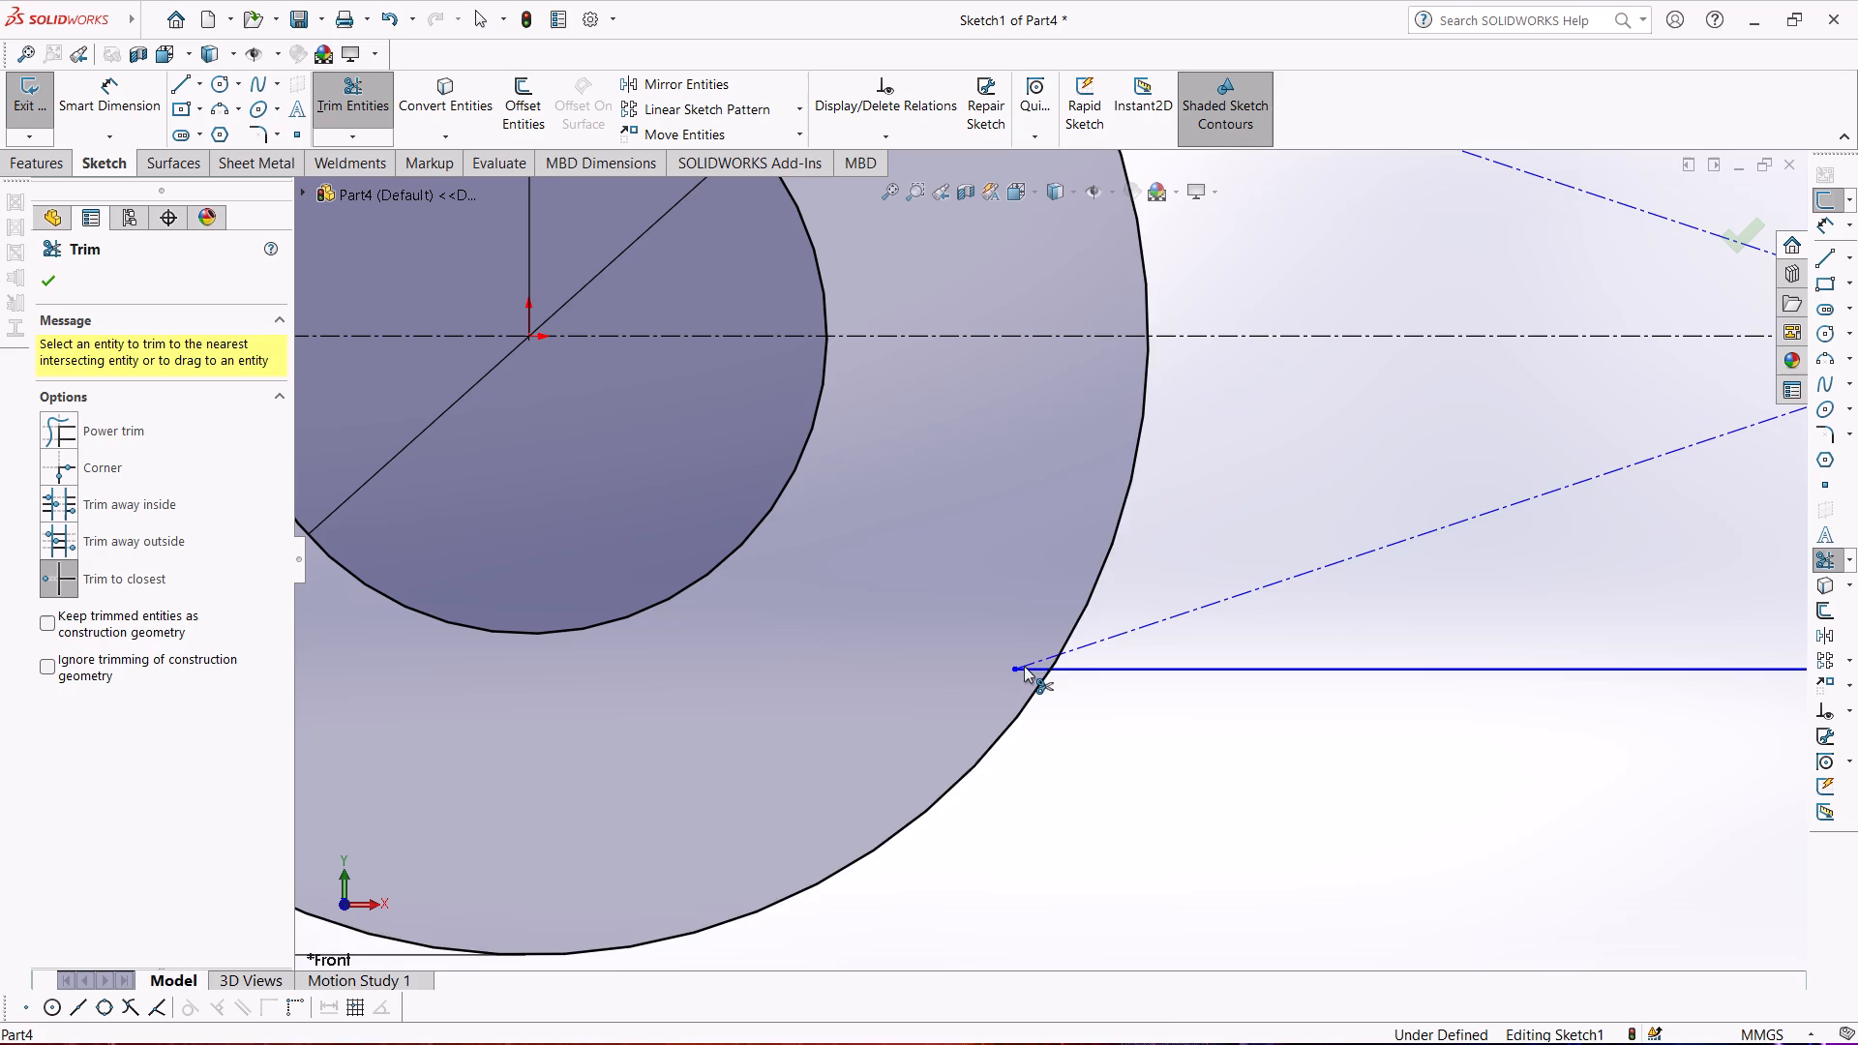
left_click(1029, 658)
left_click(1027, 660)
scroll(1027, 660, "up", 4)
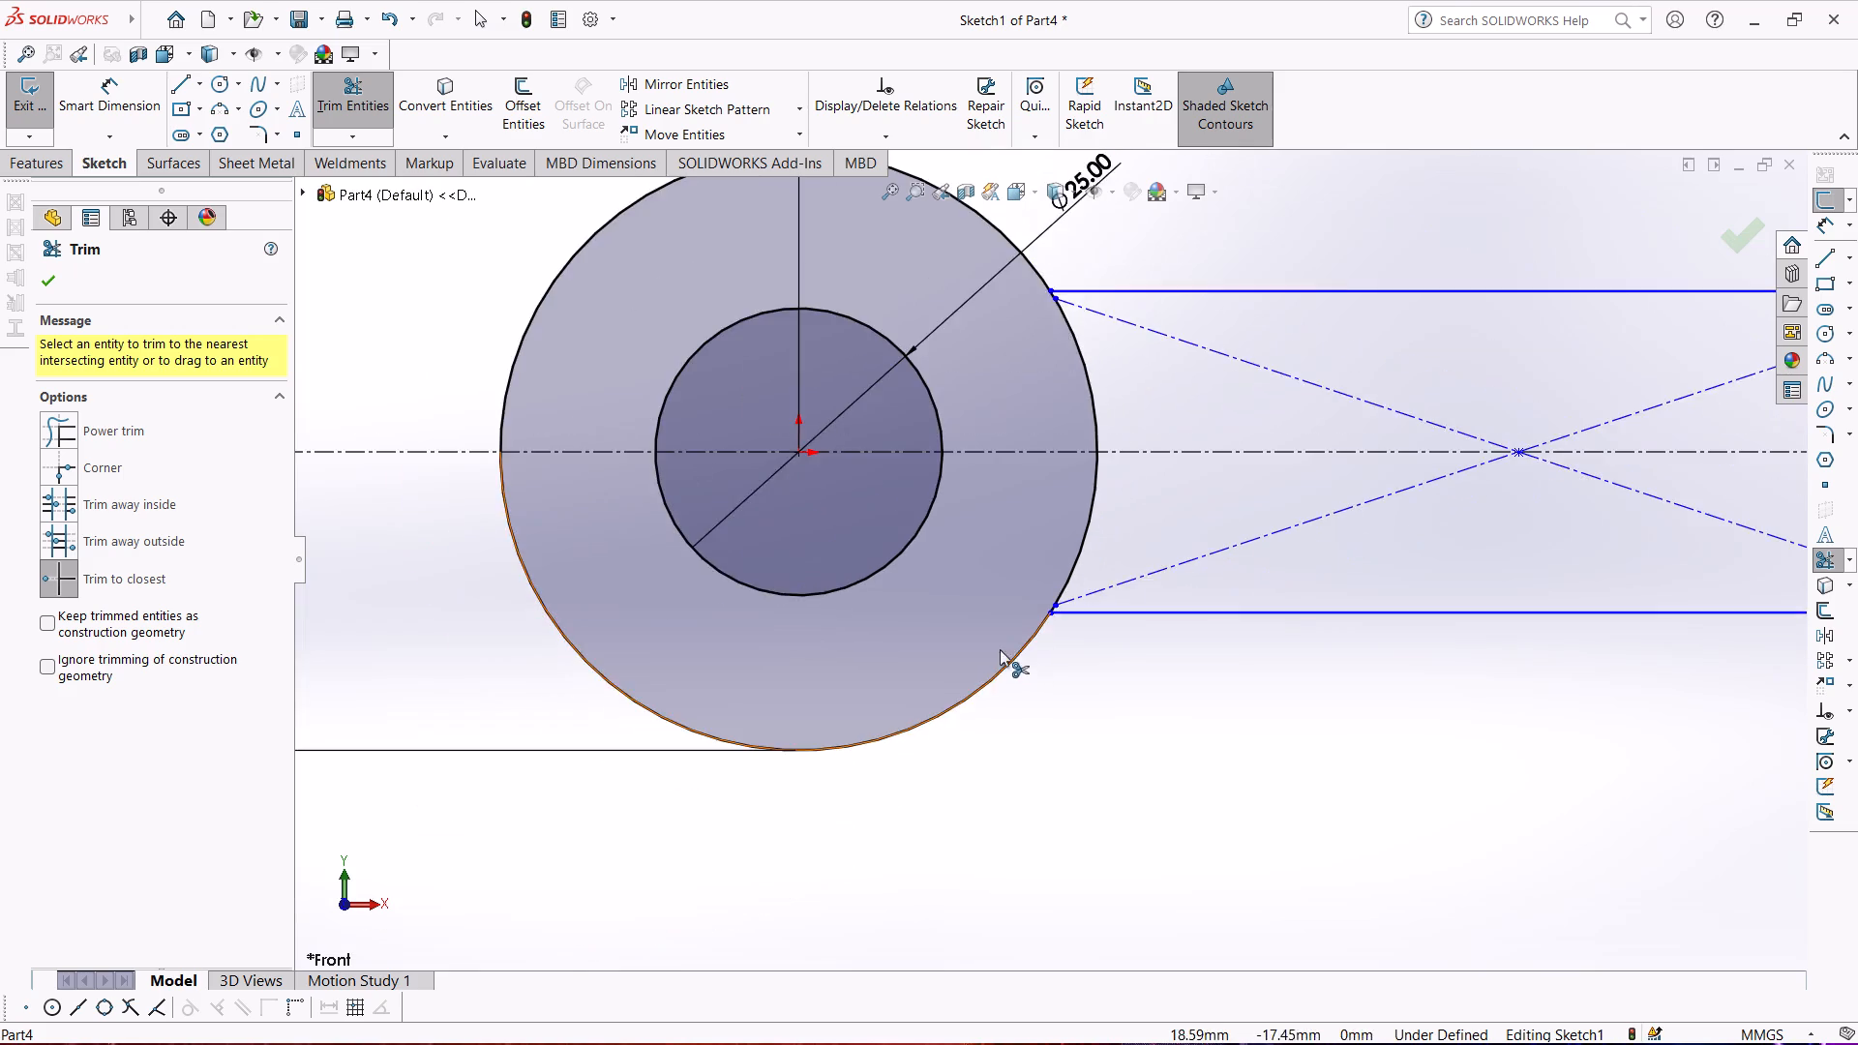
scroll(972, 593, "up", 4)
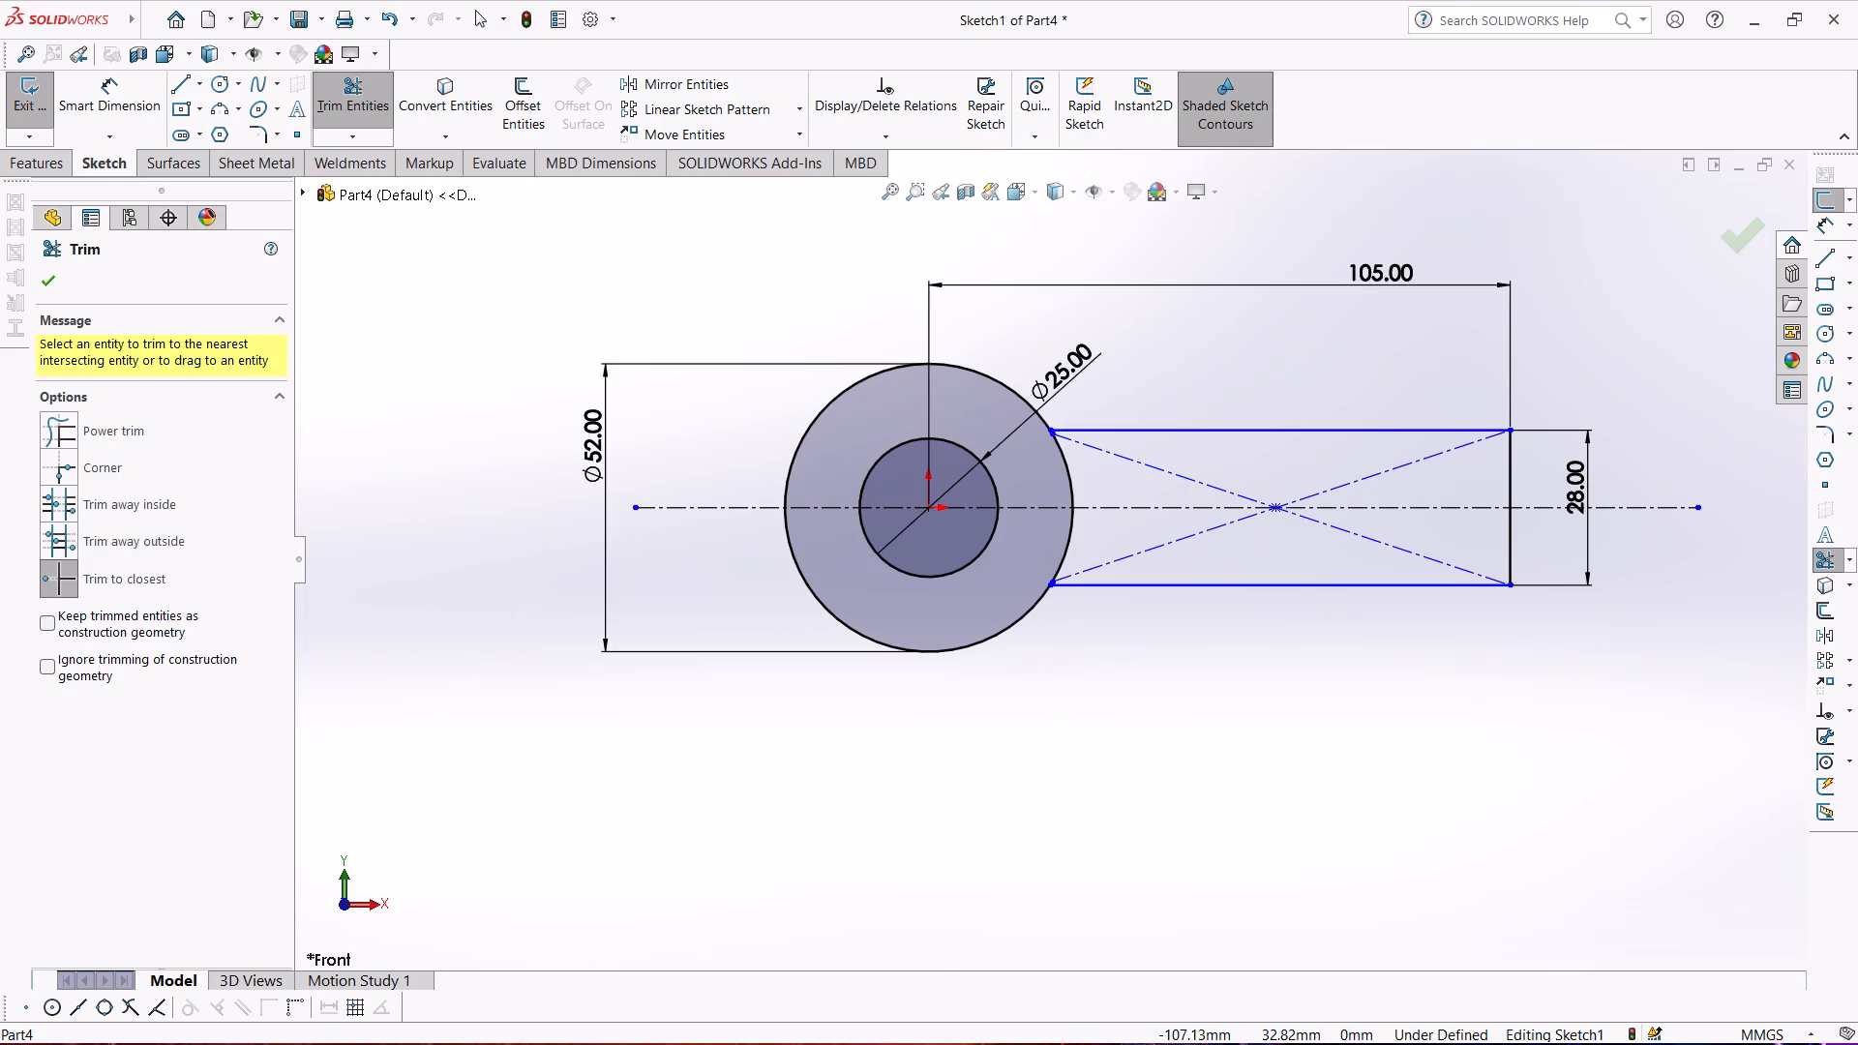
Dimension the horizontal distance from the origin to the rectangle's centre point.
left_click(125, 91)
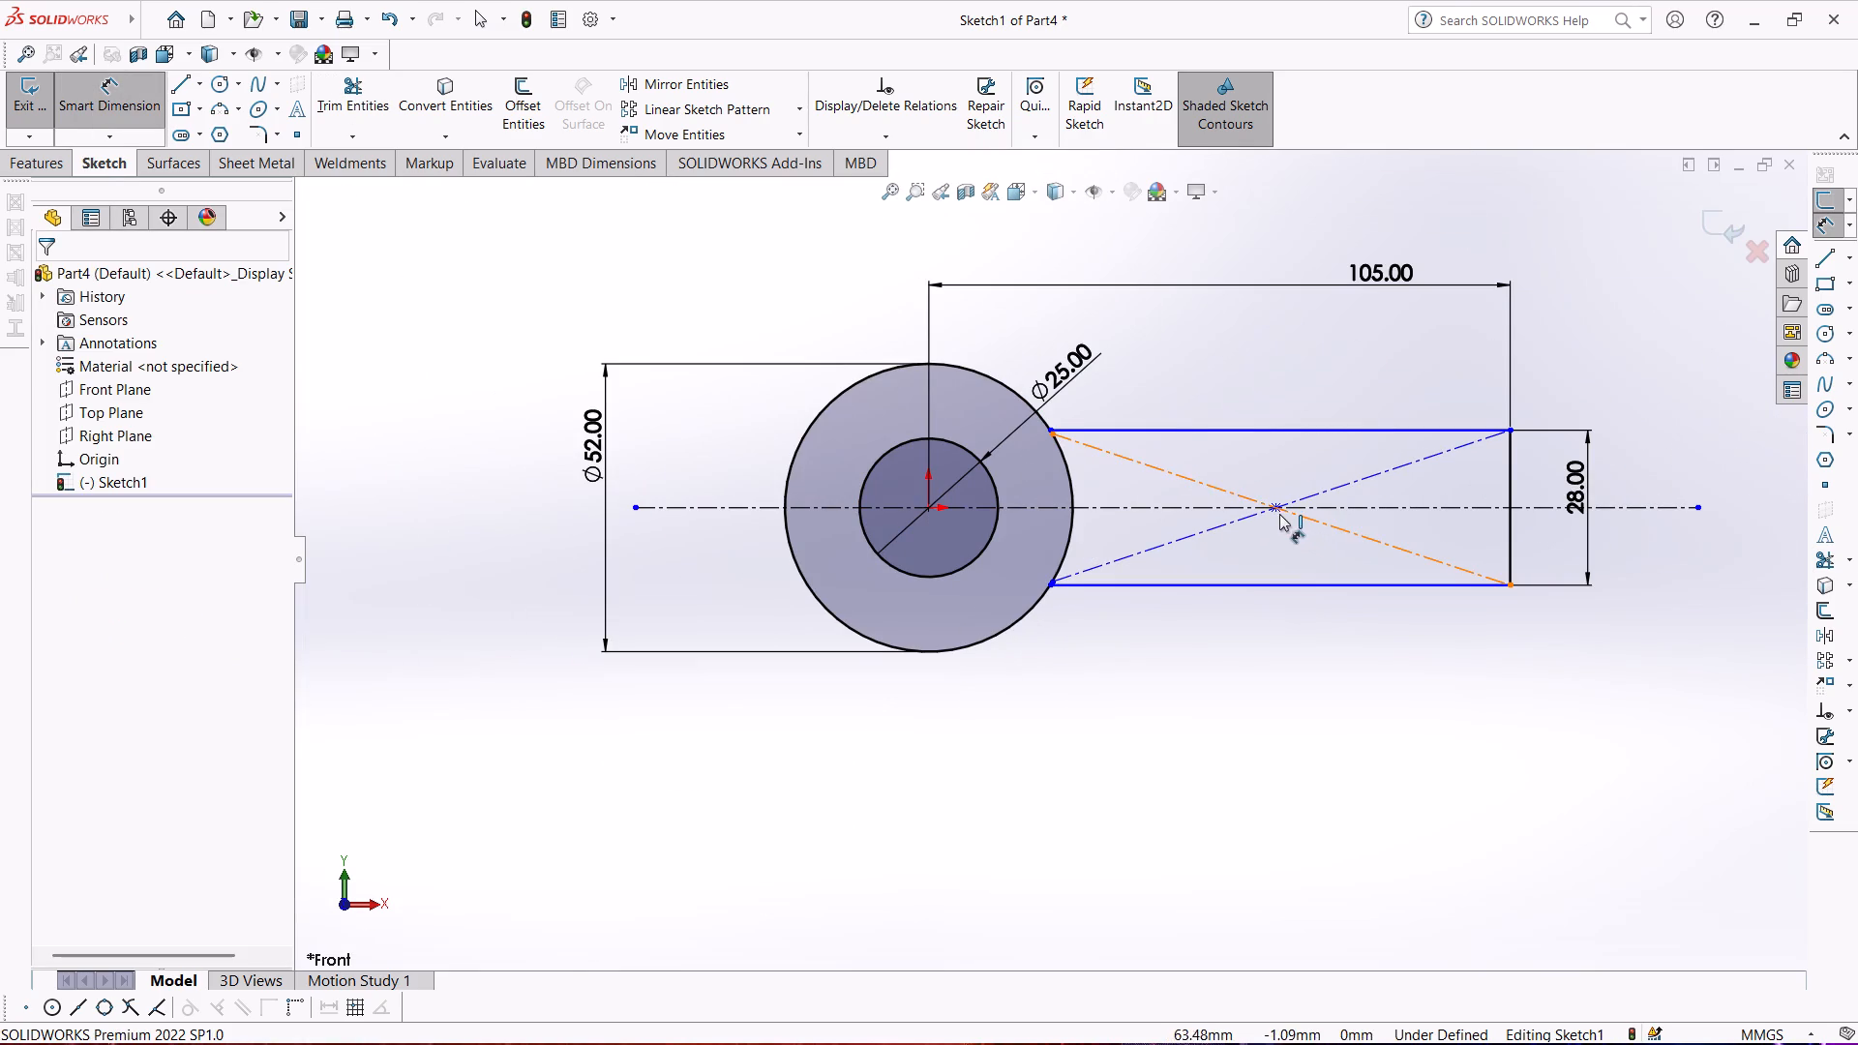
left_click(1273, 511)
left_click(932, 506)
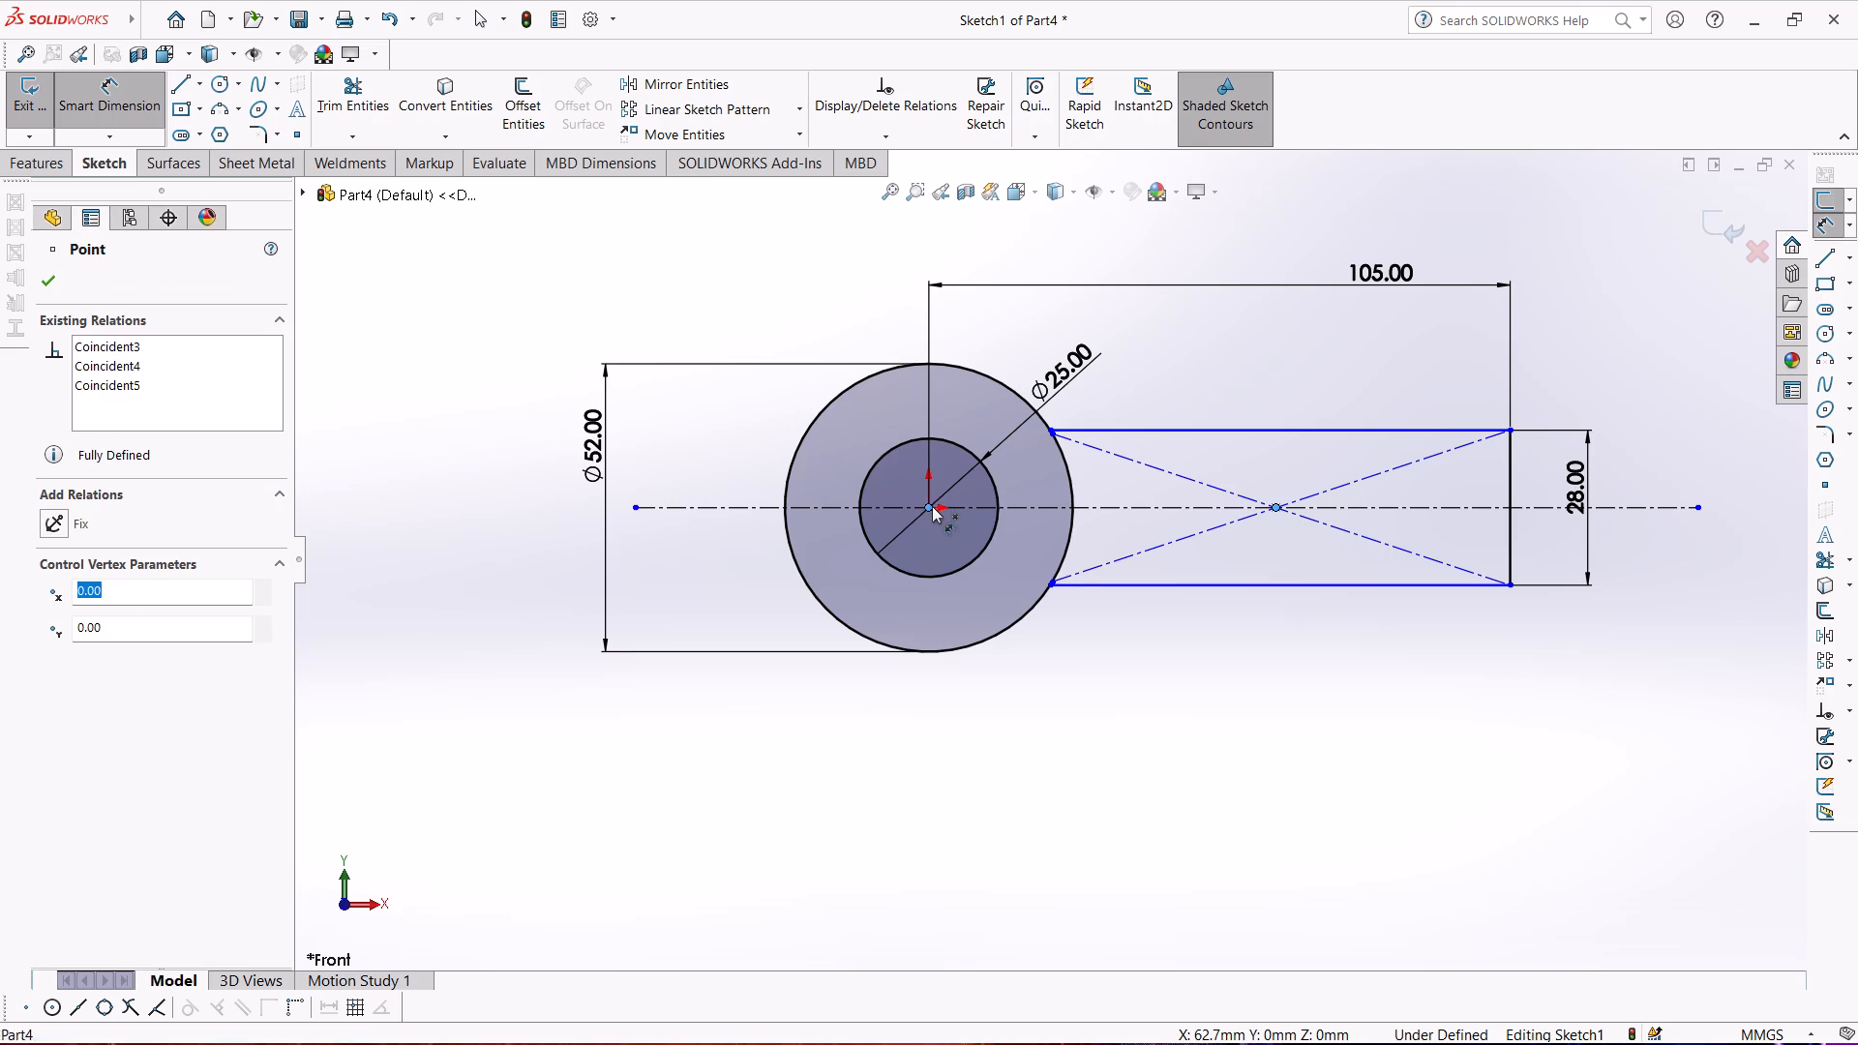
left_click(1078, 623)
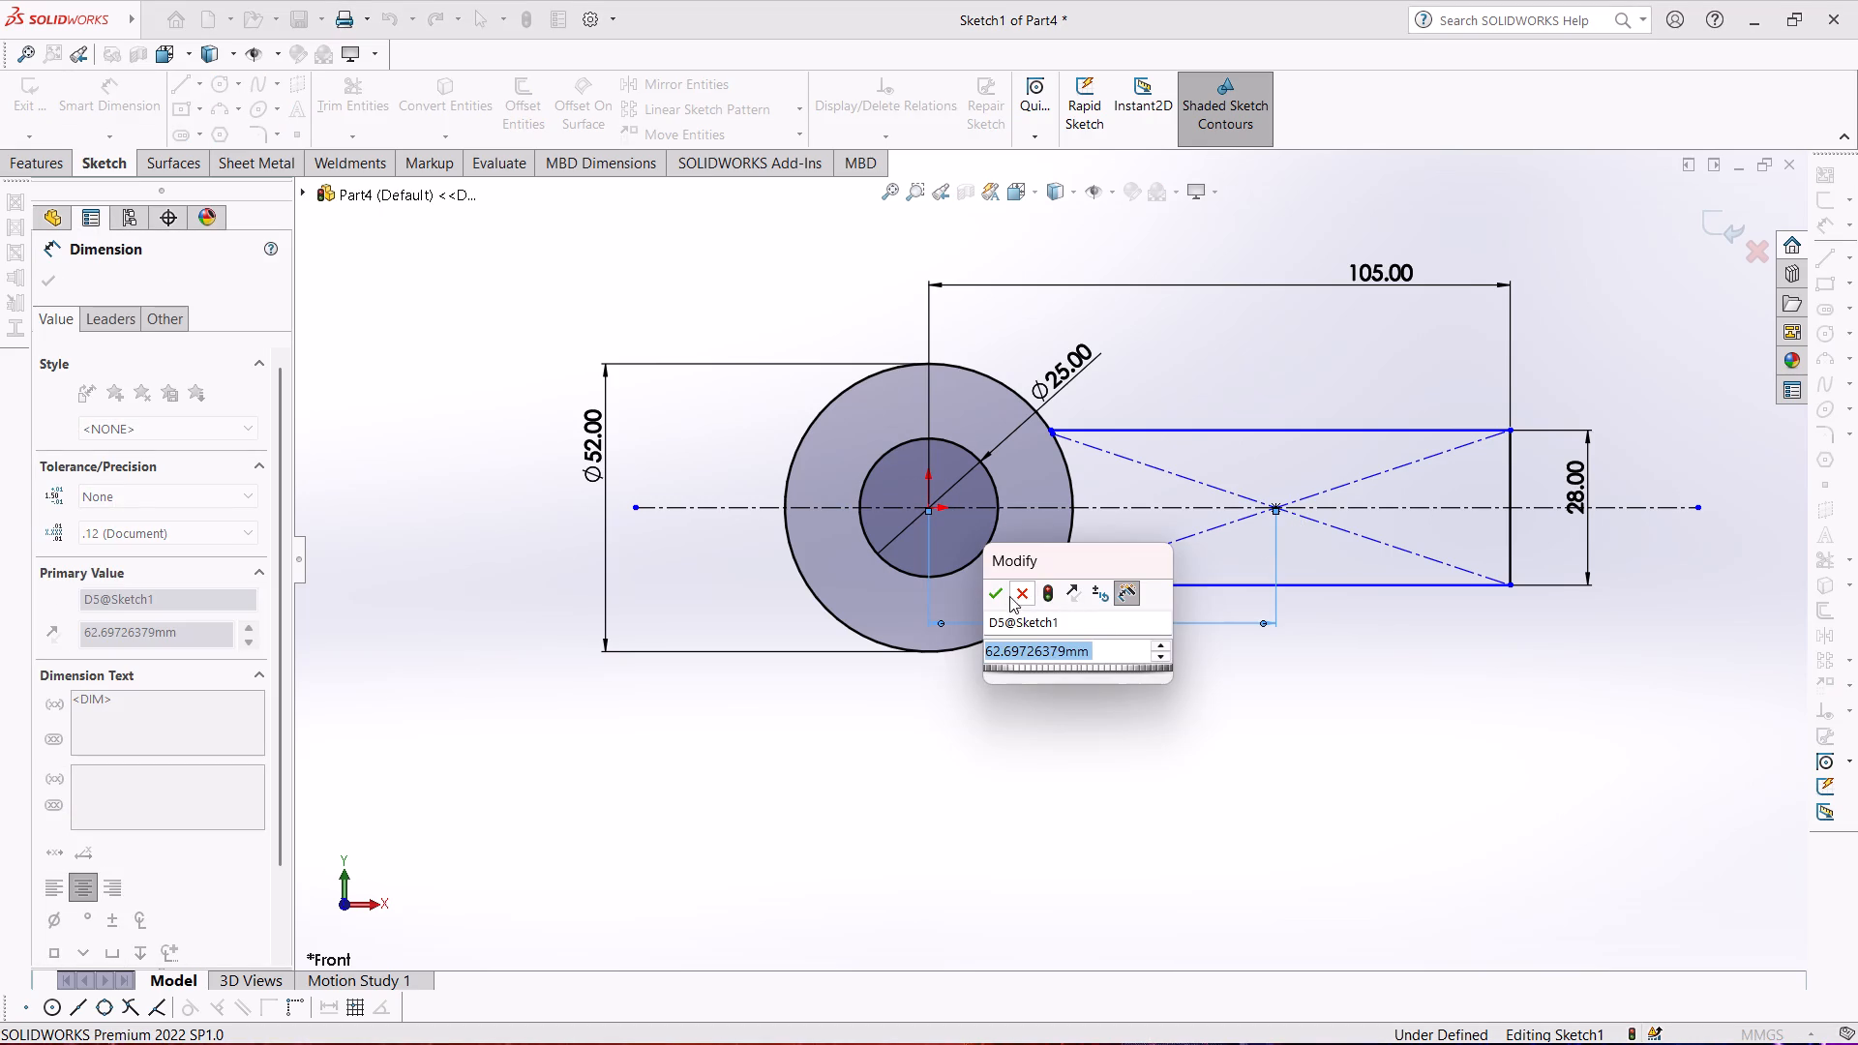
left_click(999, 597)
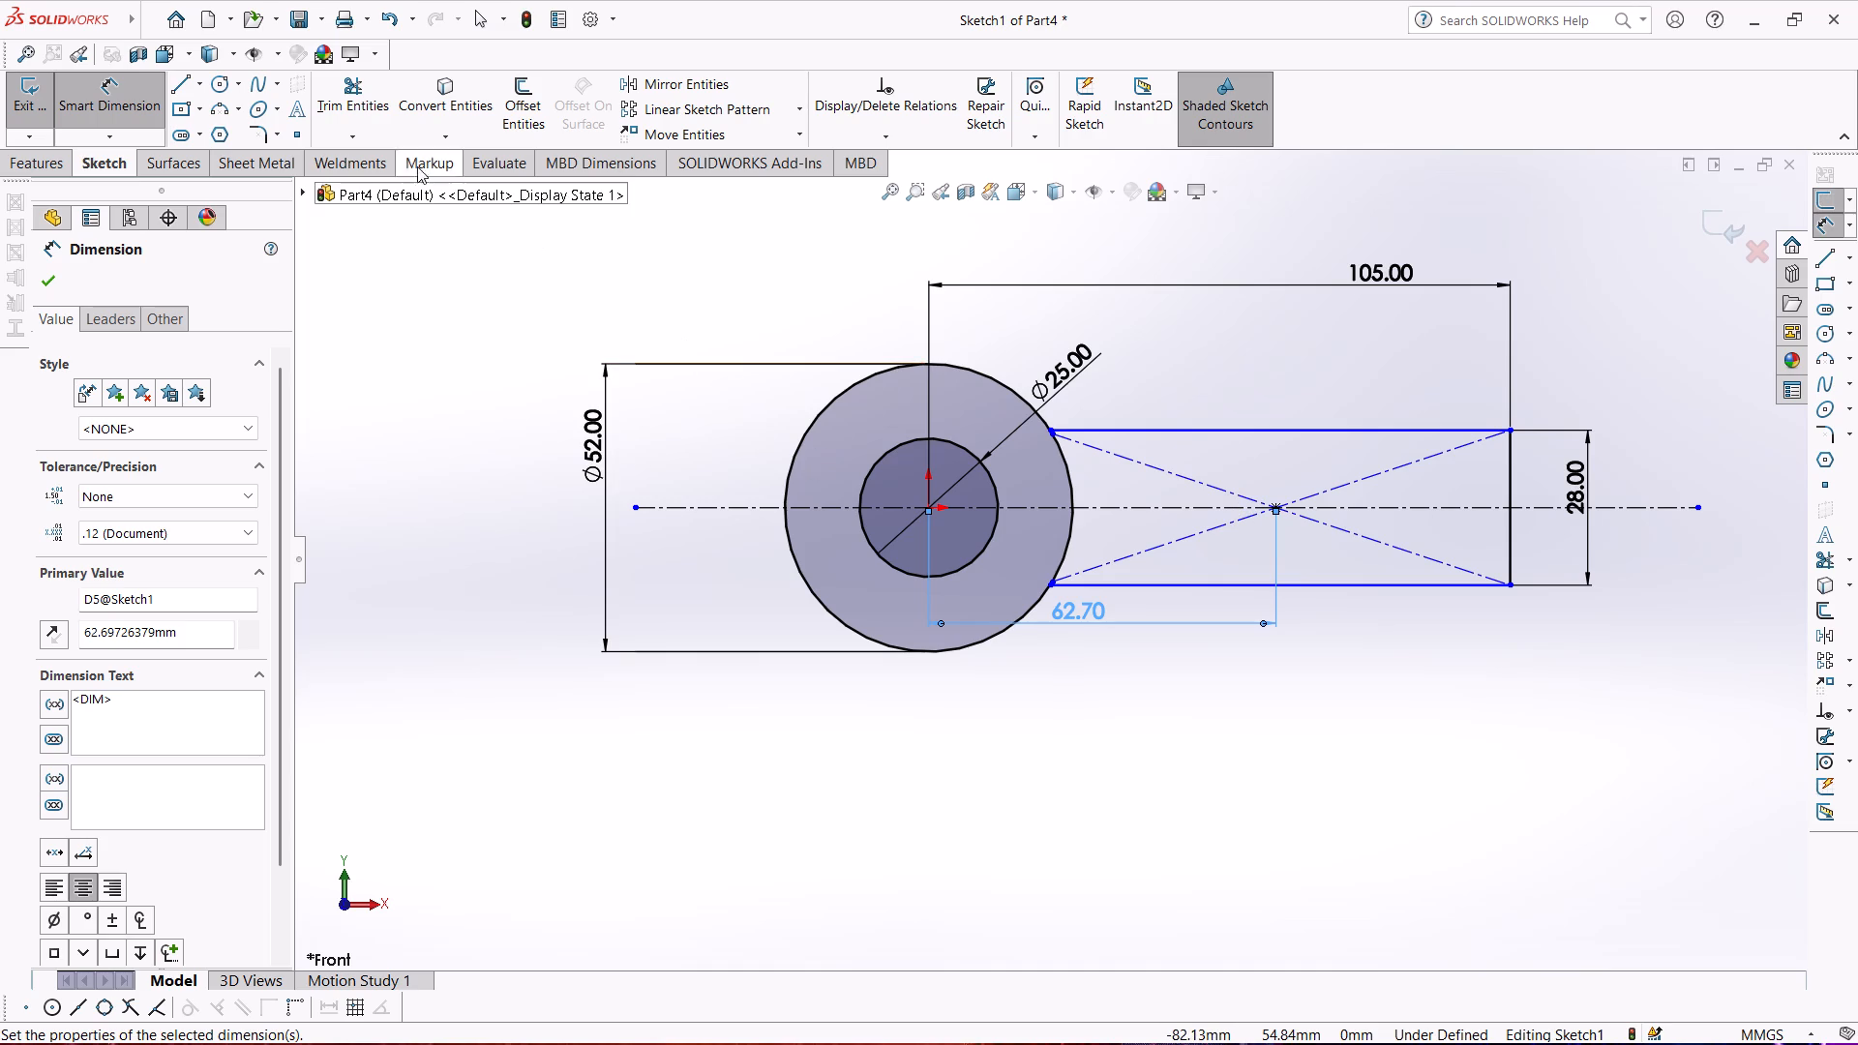
left_click(48, 282)
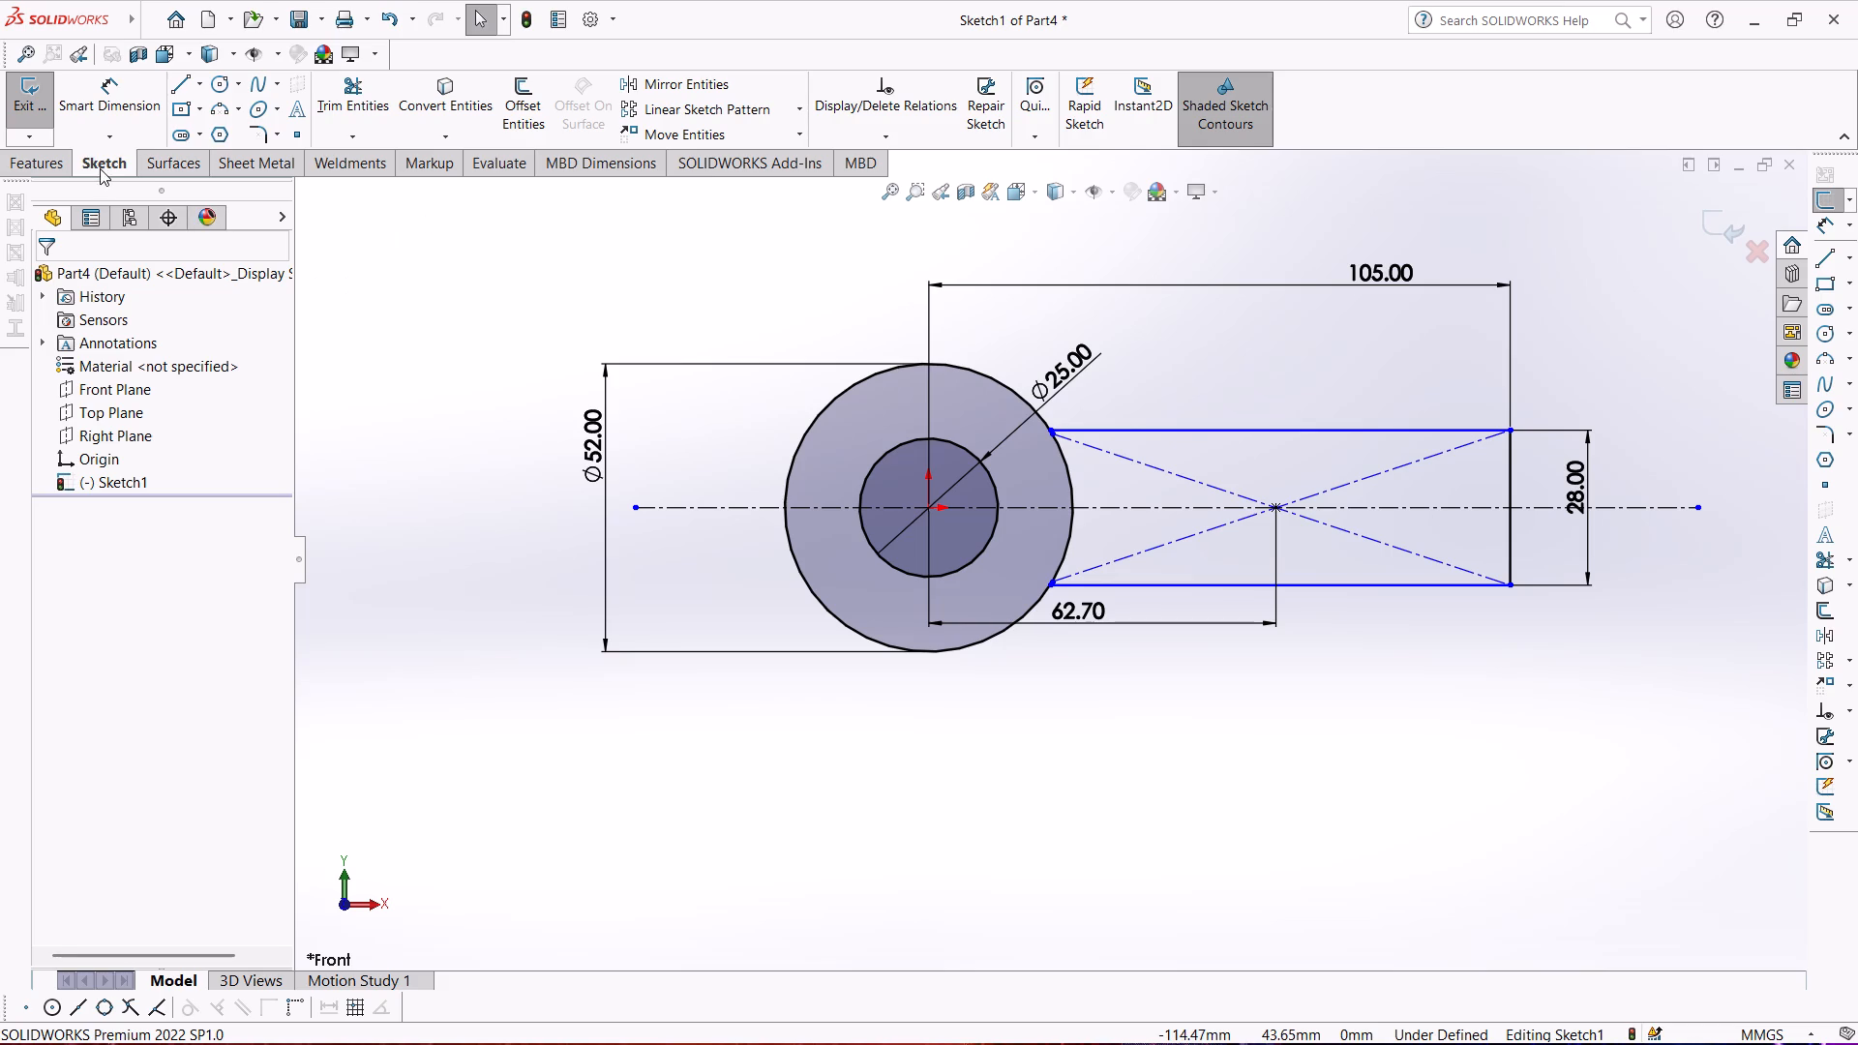
Dimension the rectangle's upper horizontal line 14 mm from the horizontal centreline, and close the sketch.
left_click(1168, 425)
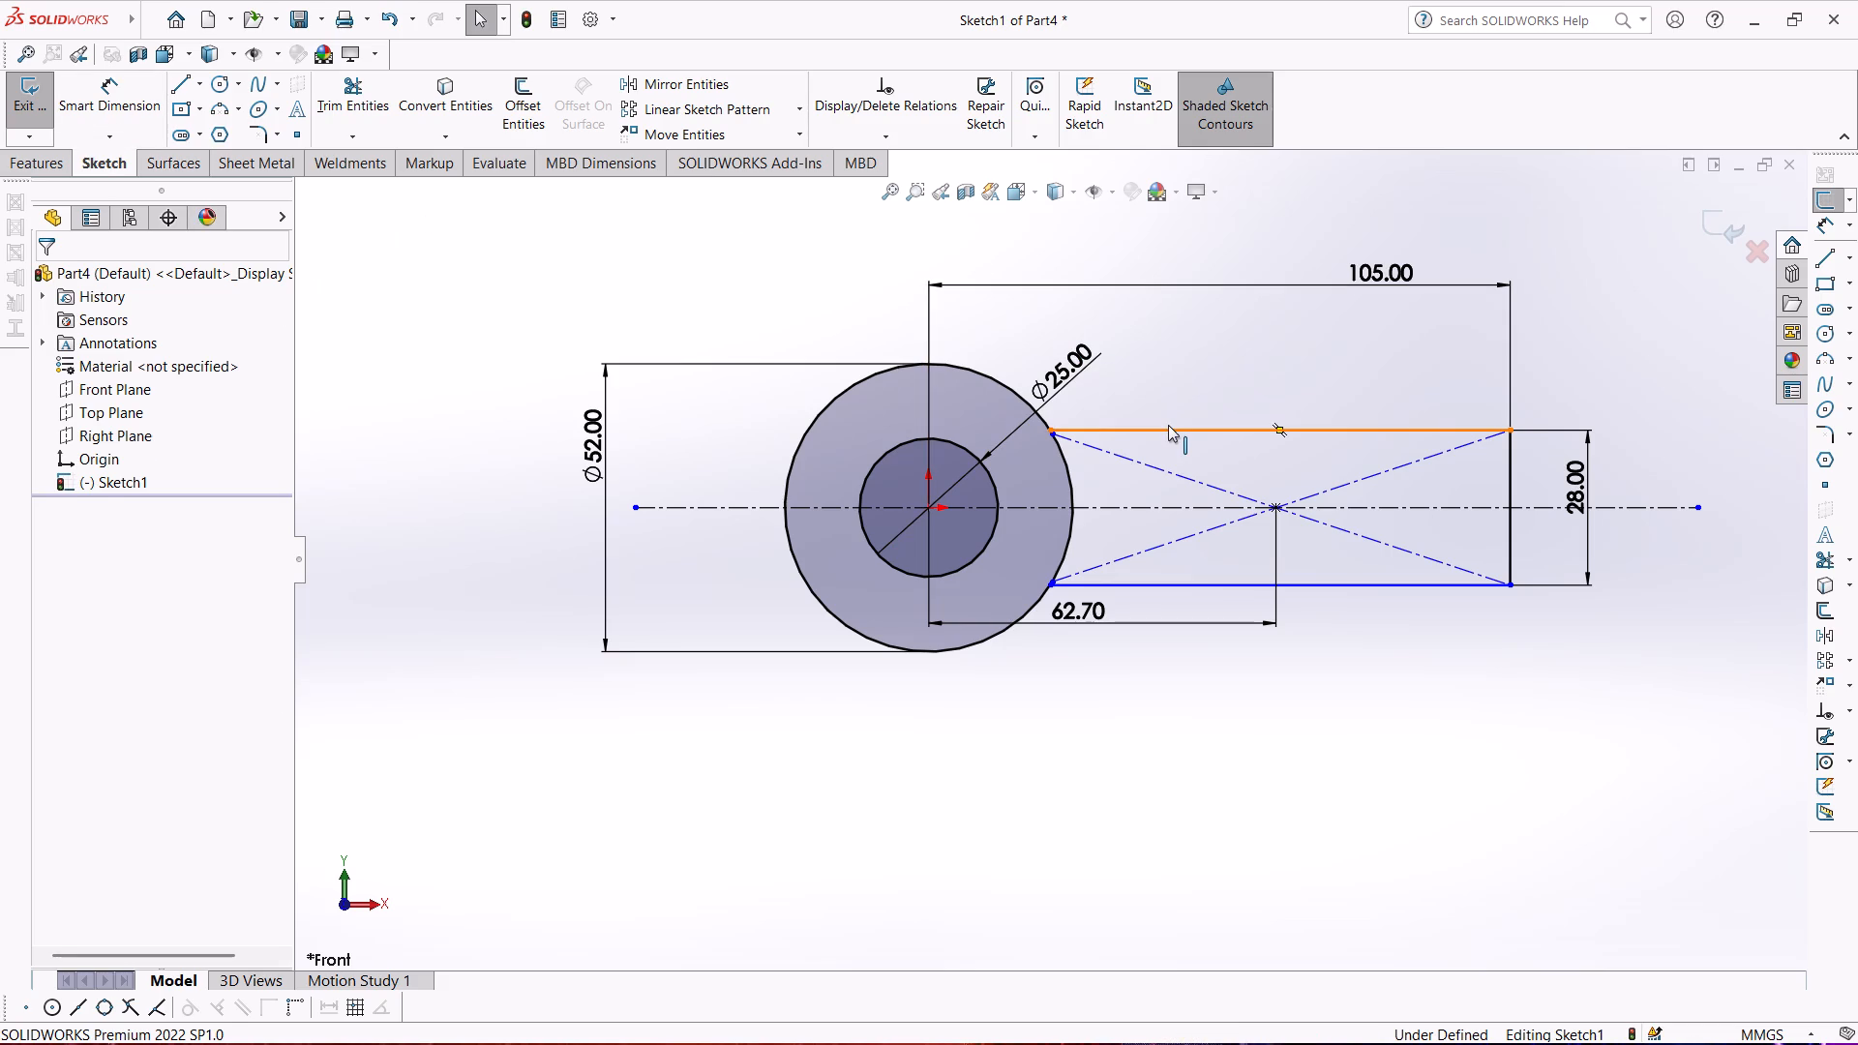
left_click(1176, 509)
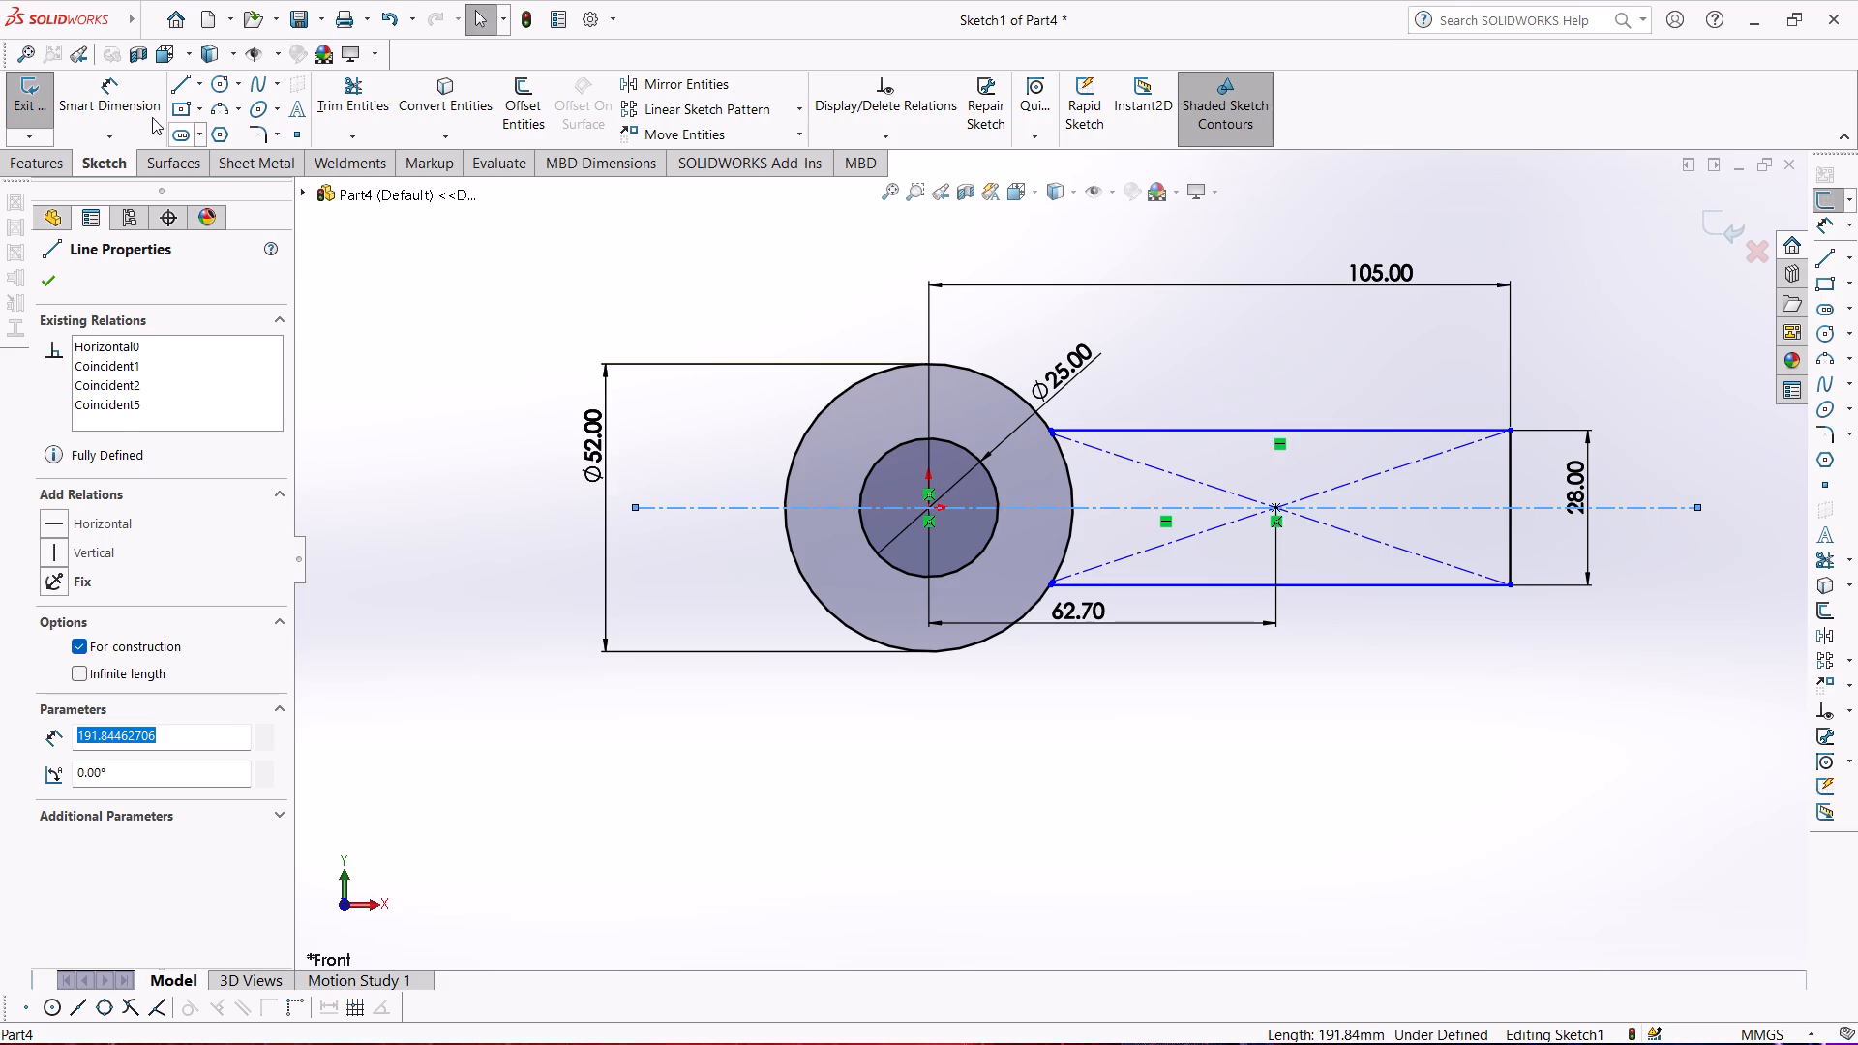
left_click(119, 97)
left_click(1273, 430)
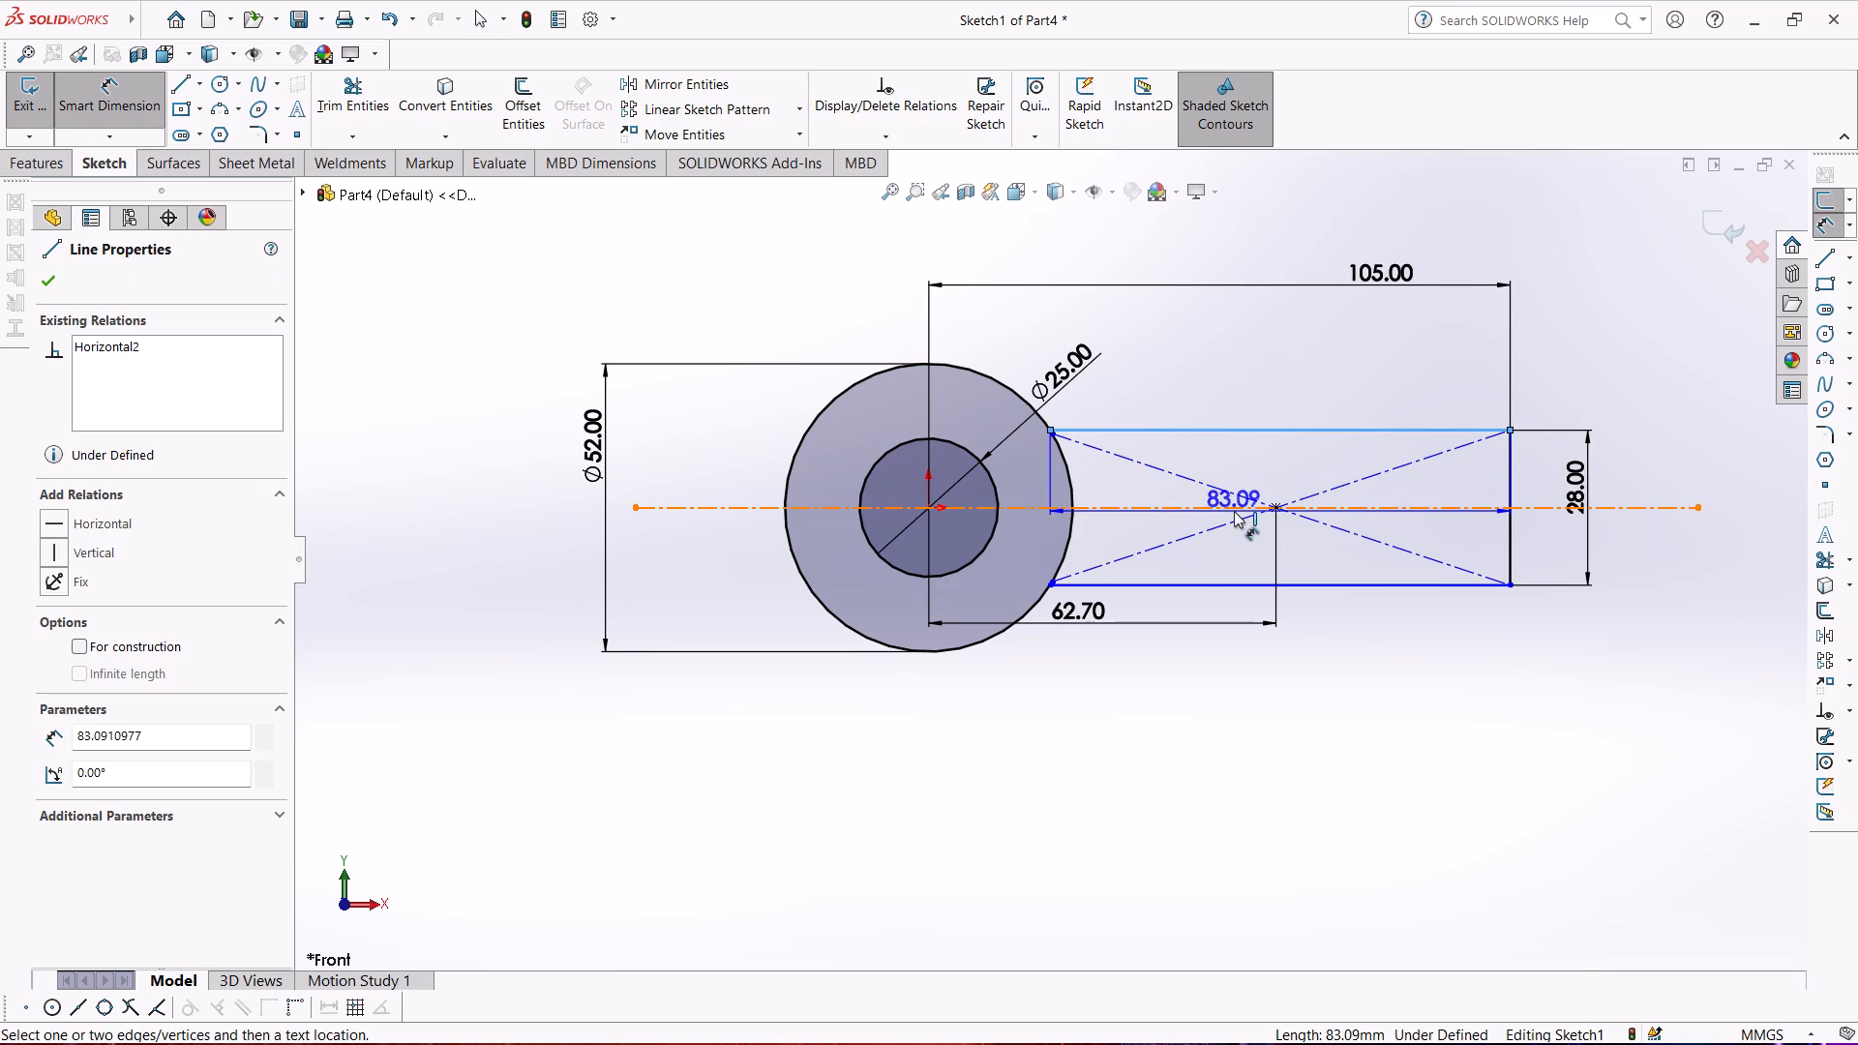
left_click(1232, 507)
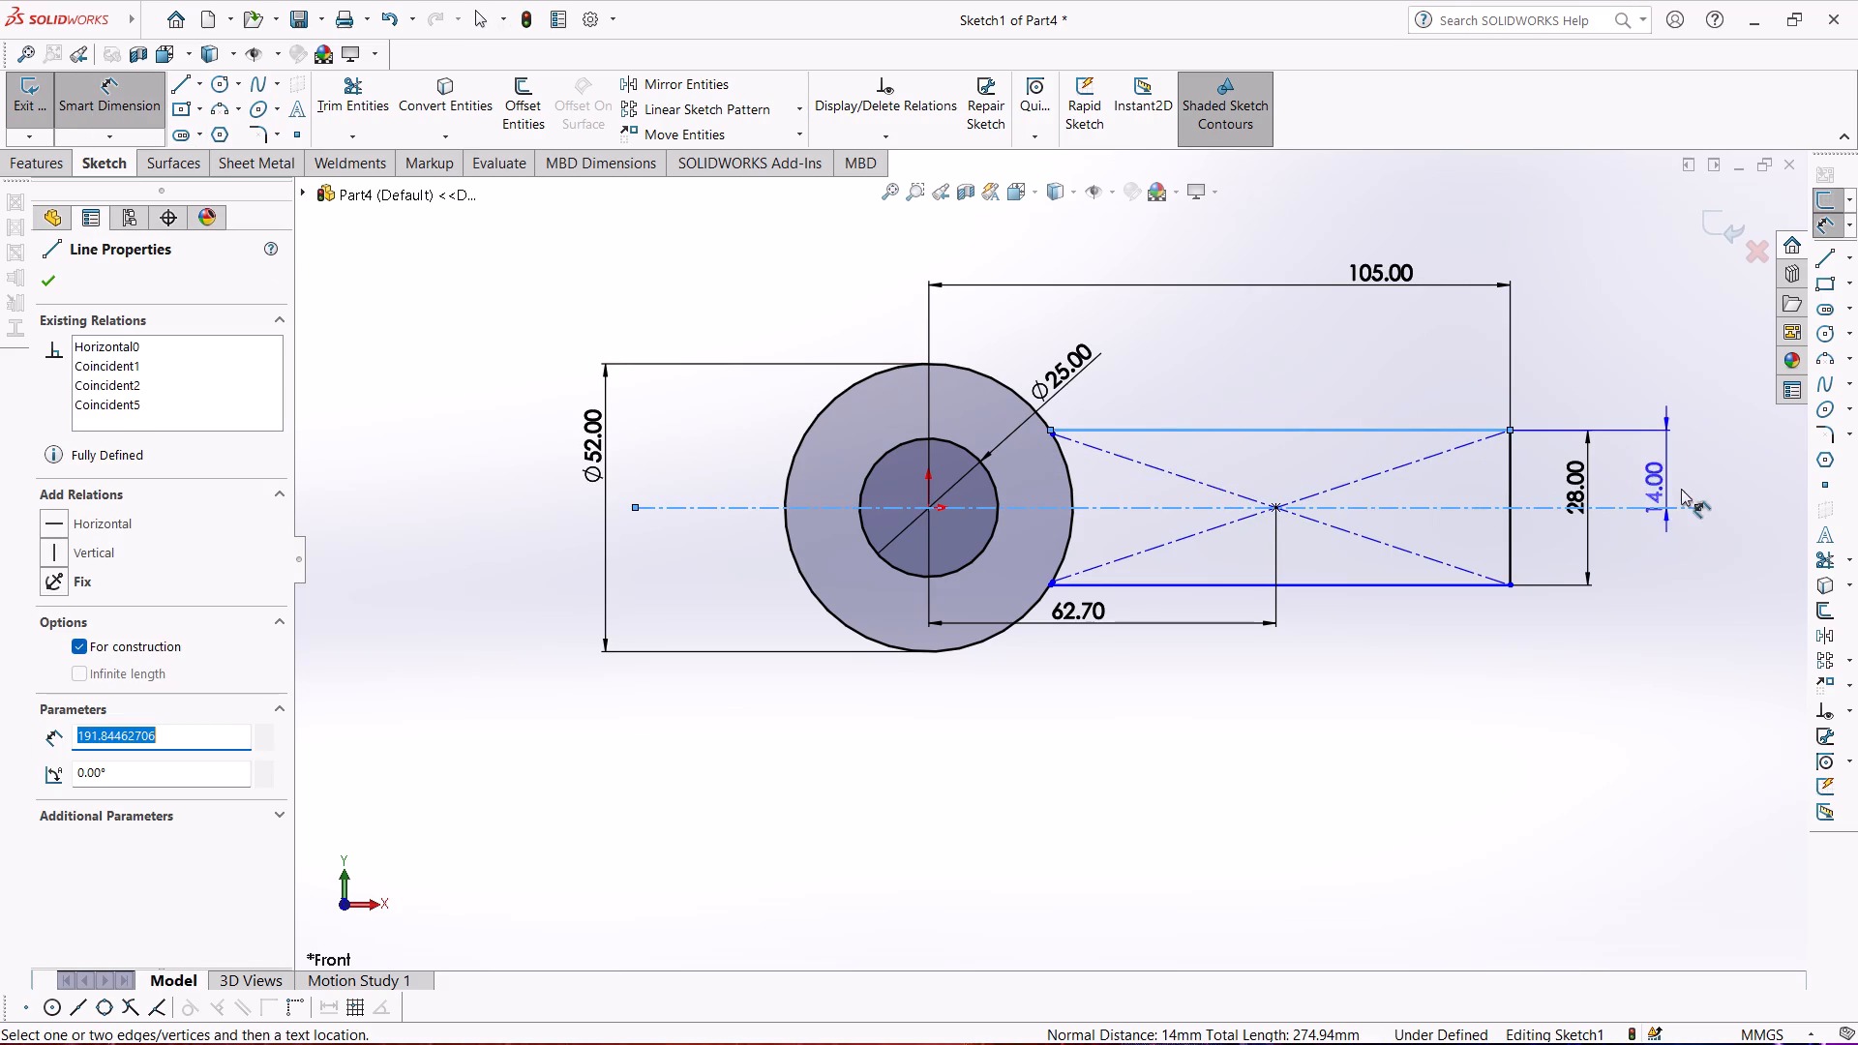
left_click(1732, 471)
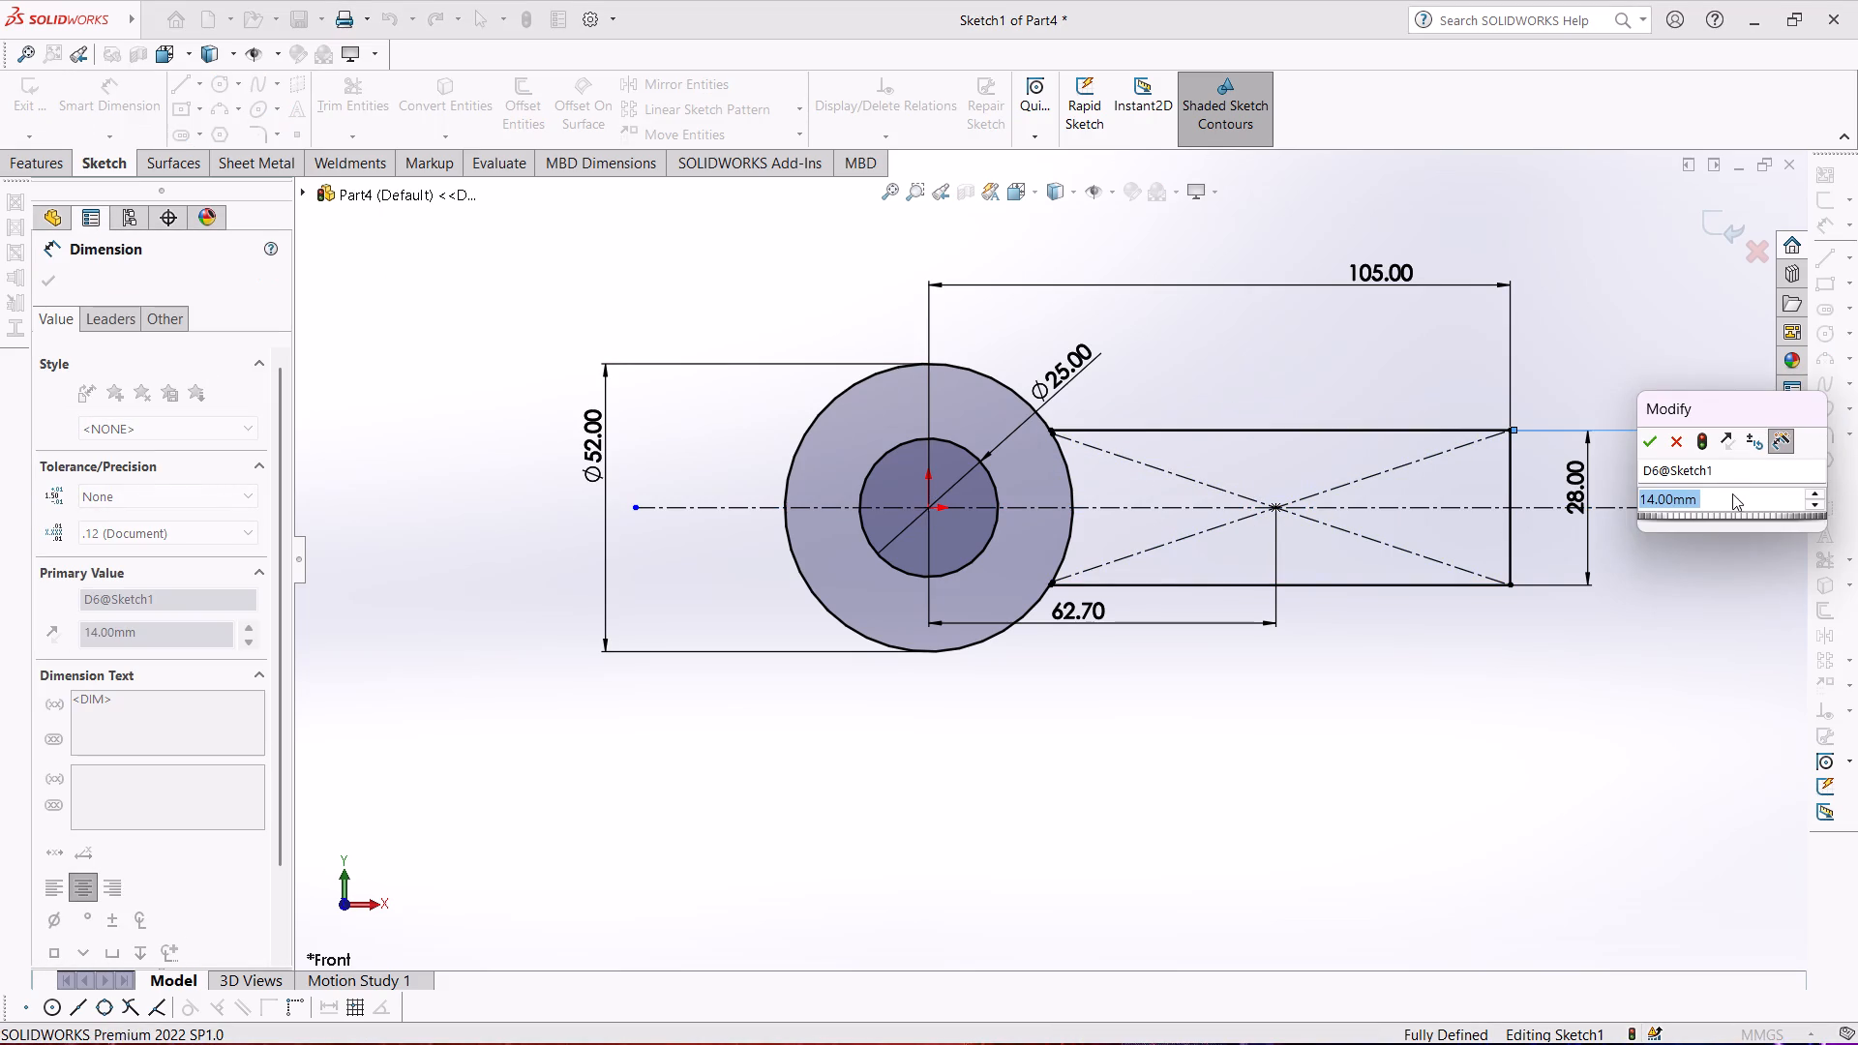
left_click(1652, 449)
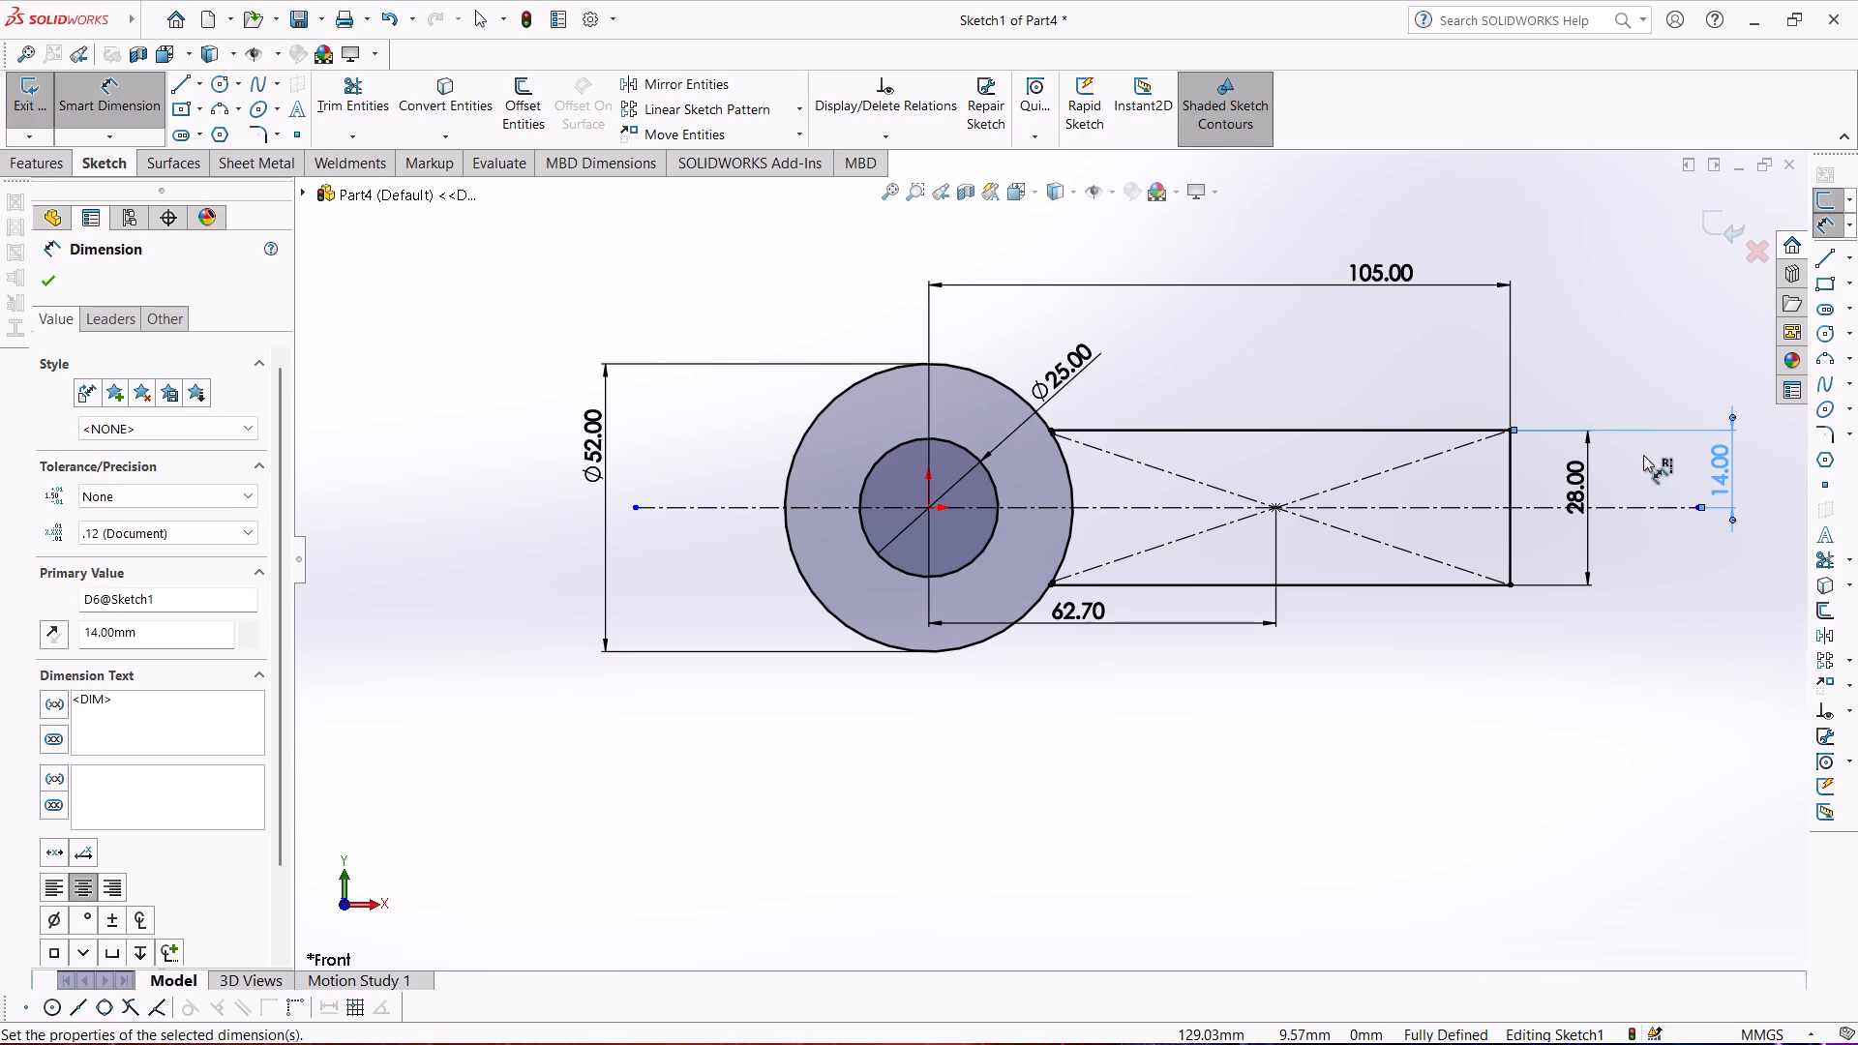
right_click(1643, 455)
left_click(1643, 455)
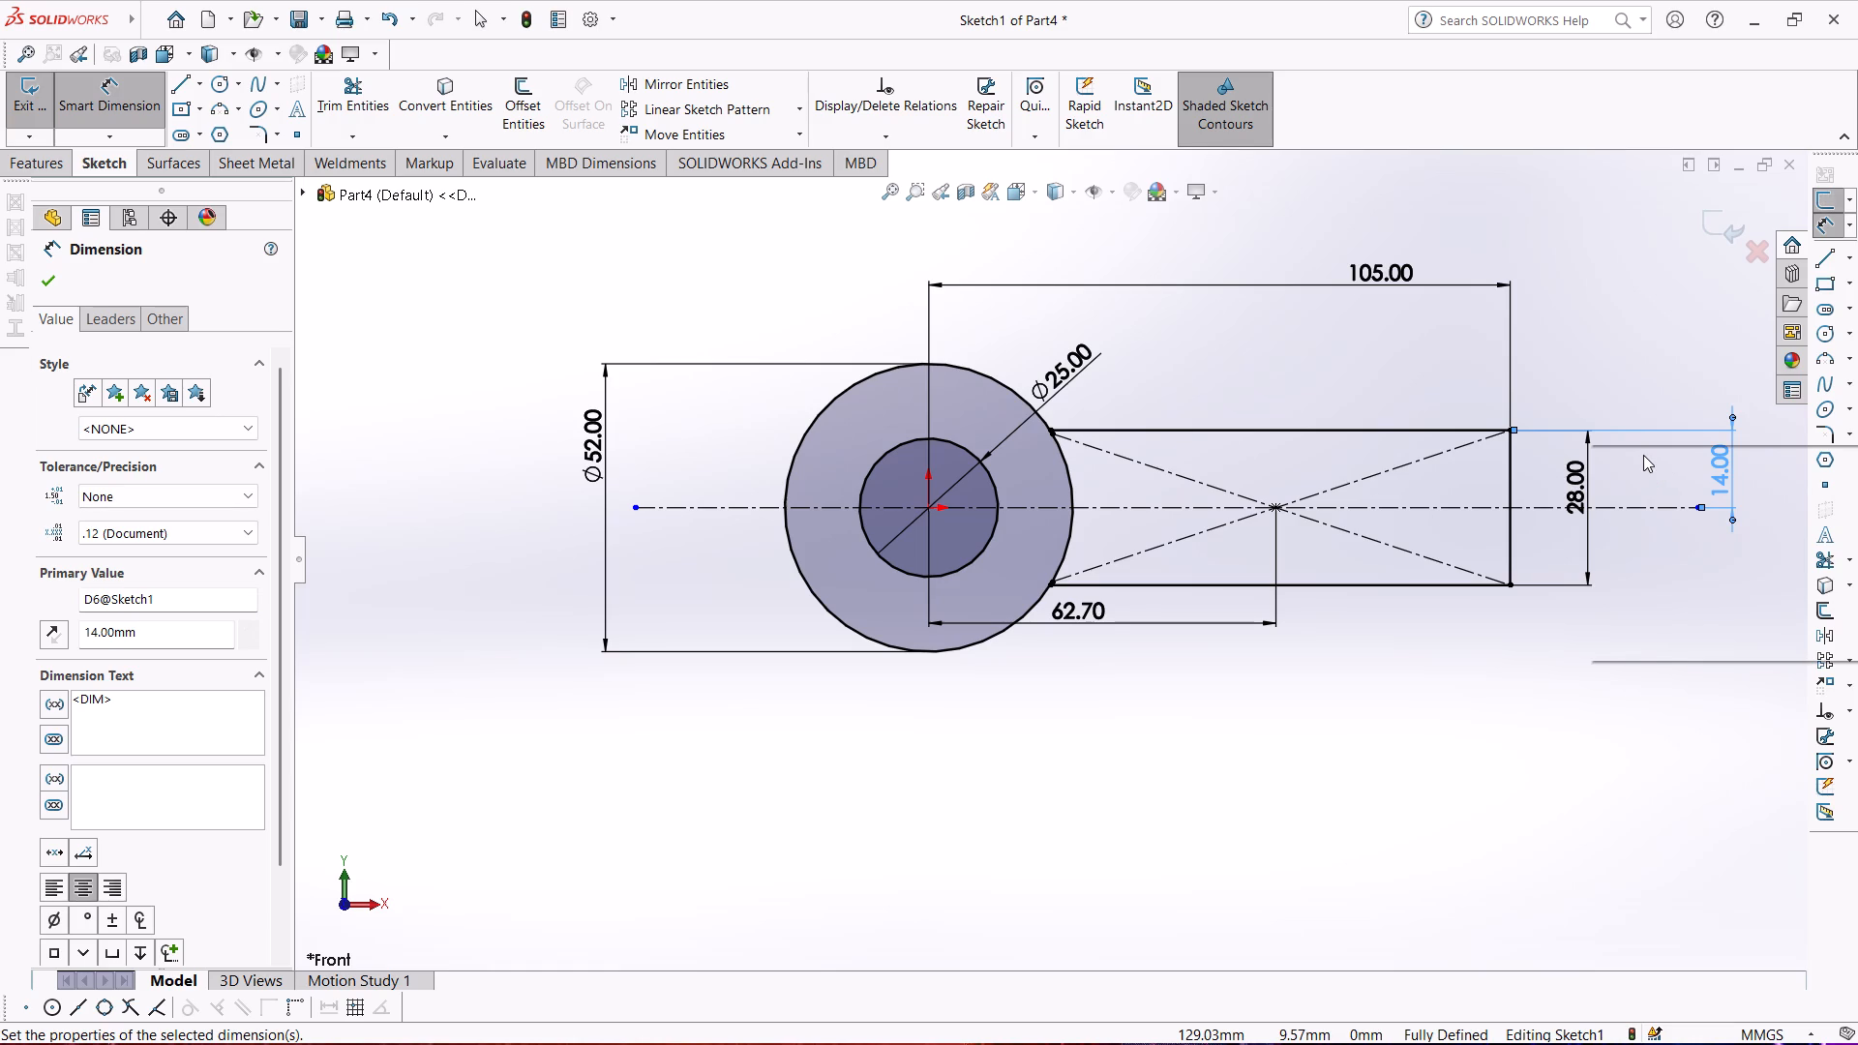
left_click(691, 255)
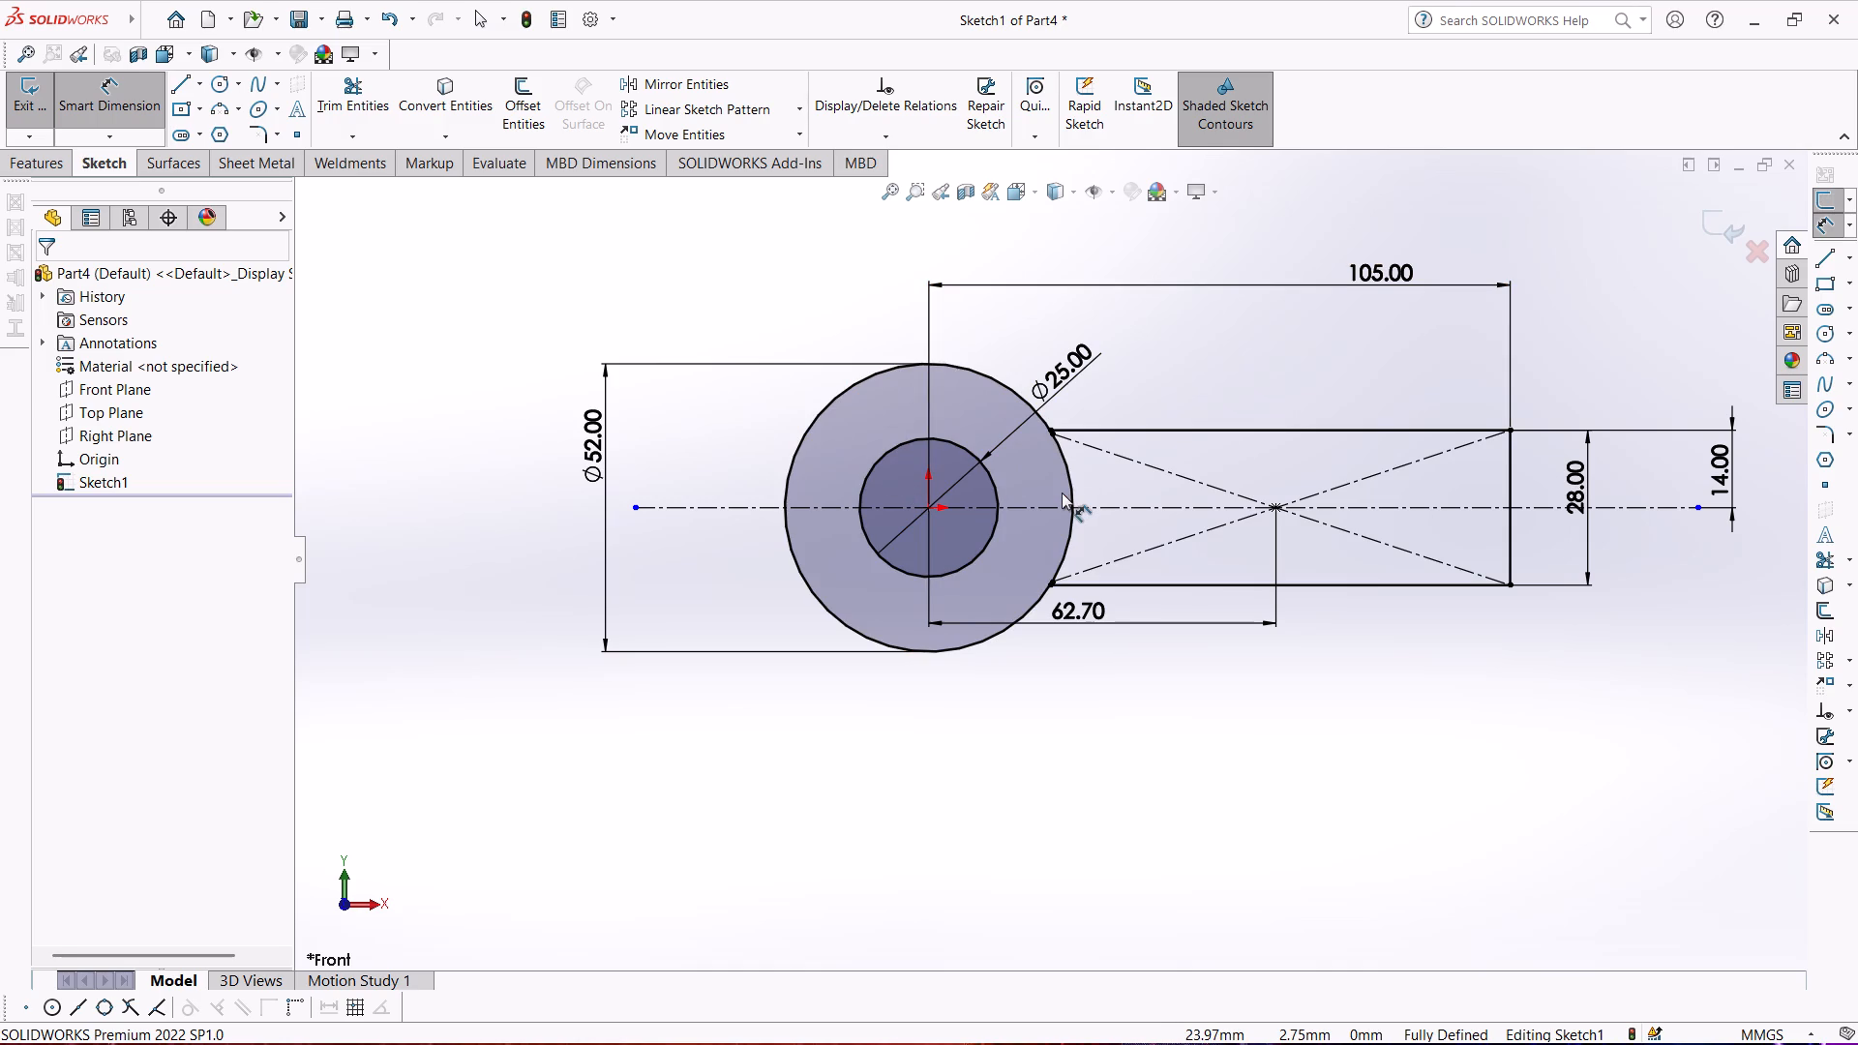
left_click(14, 106)
Extrude only the ring region between the two concentric circles by 30 mm, using the Mid Plane end condition.
left_click(41, 160)
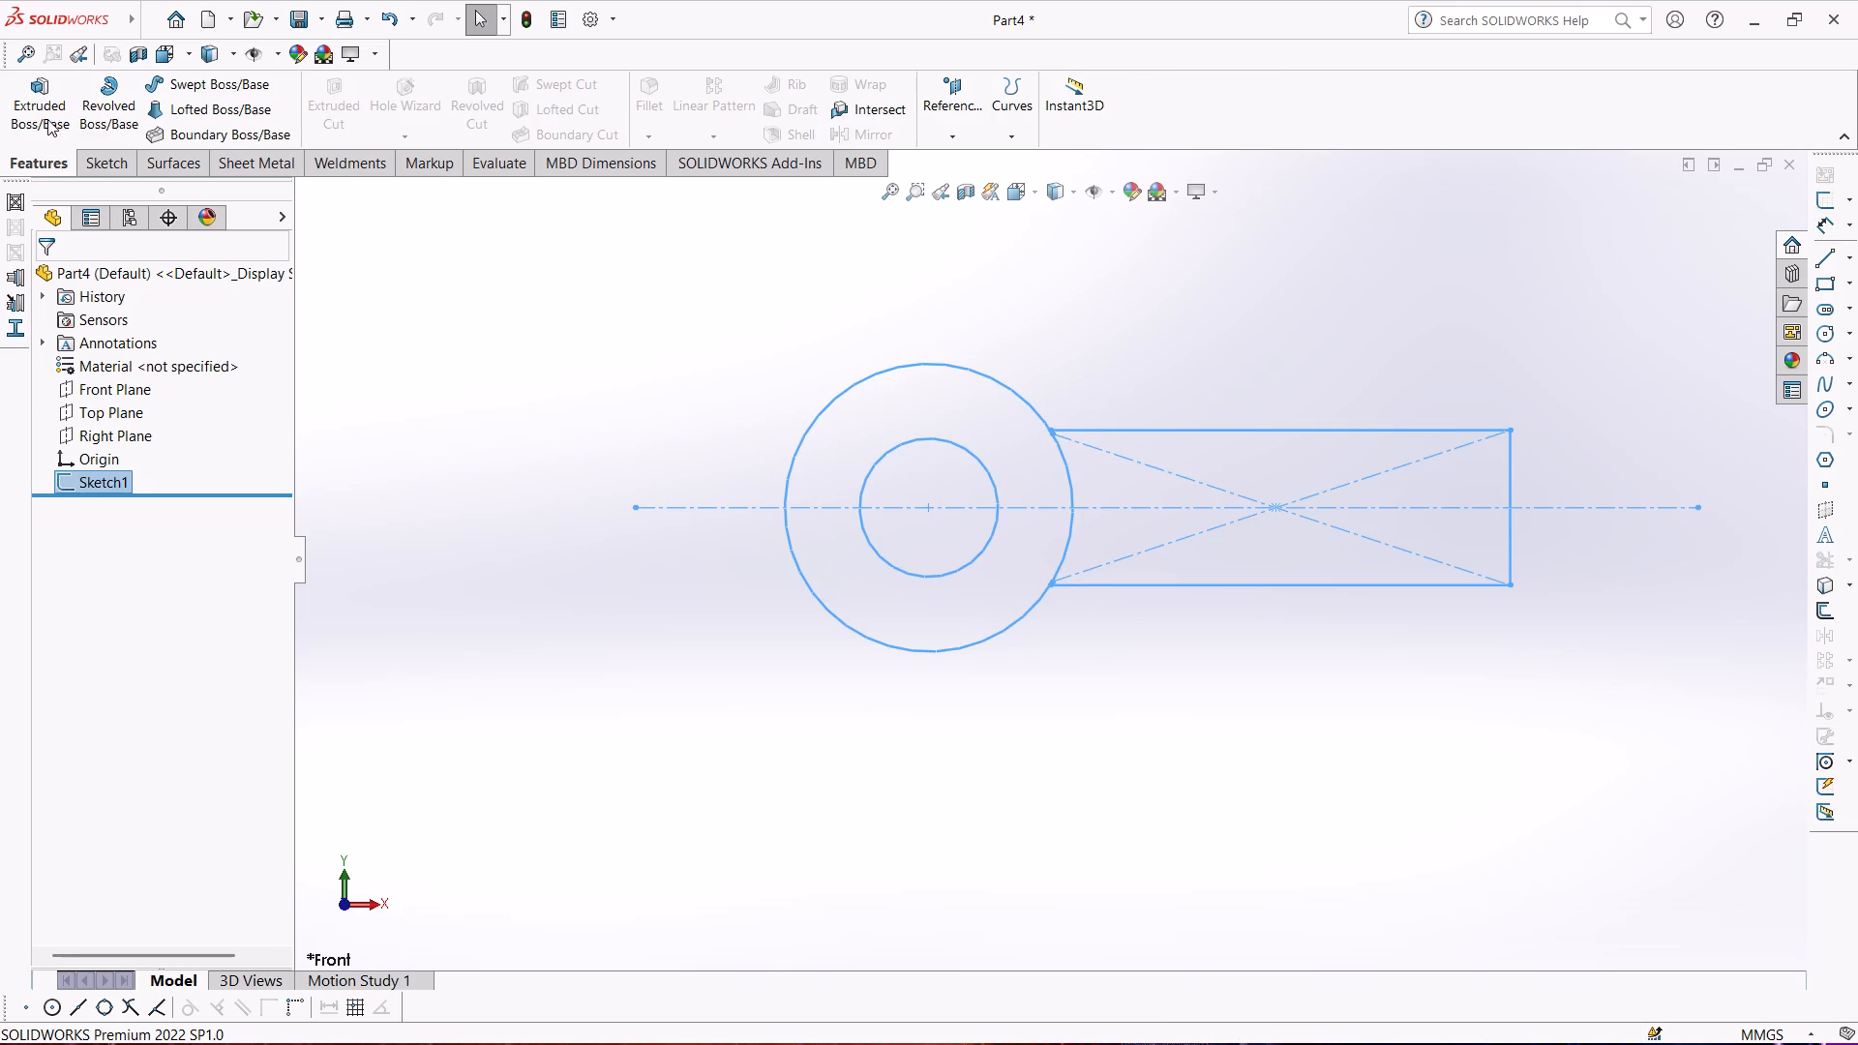
left_click(49, 104)
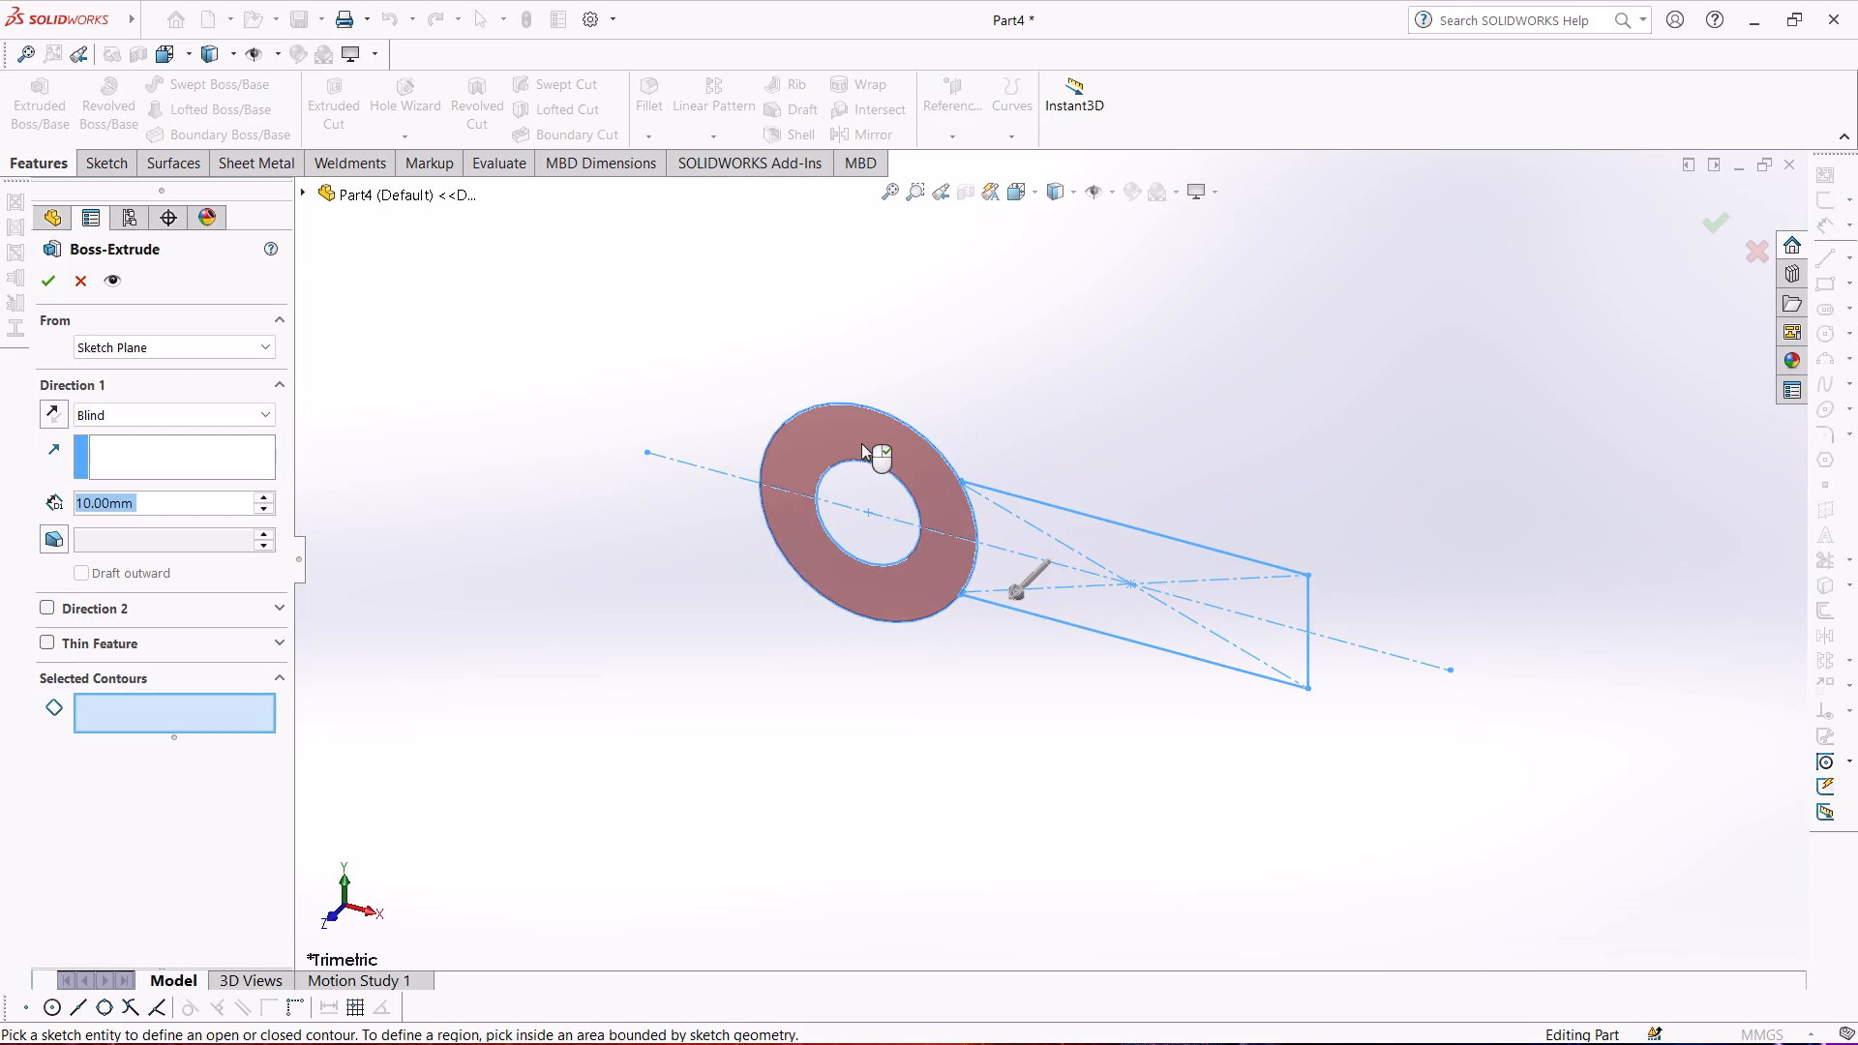
left_click(861, 443)
left_click(1062, 544)
left_click(1061, 529)
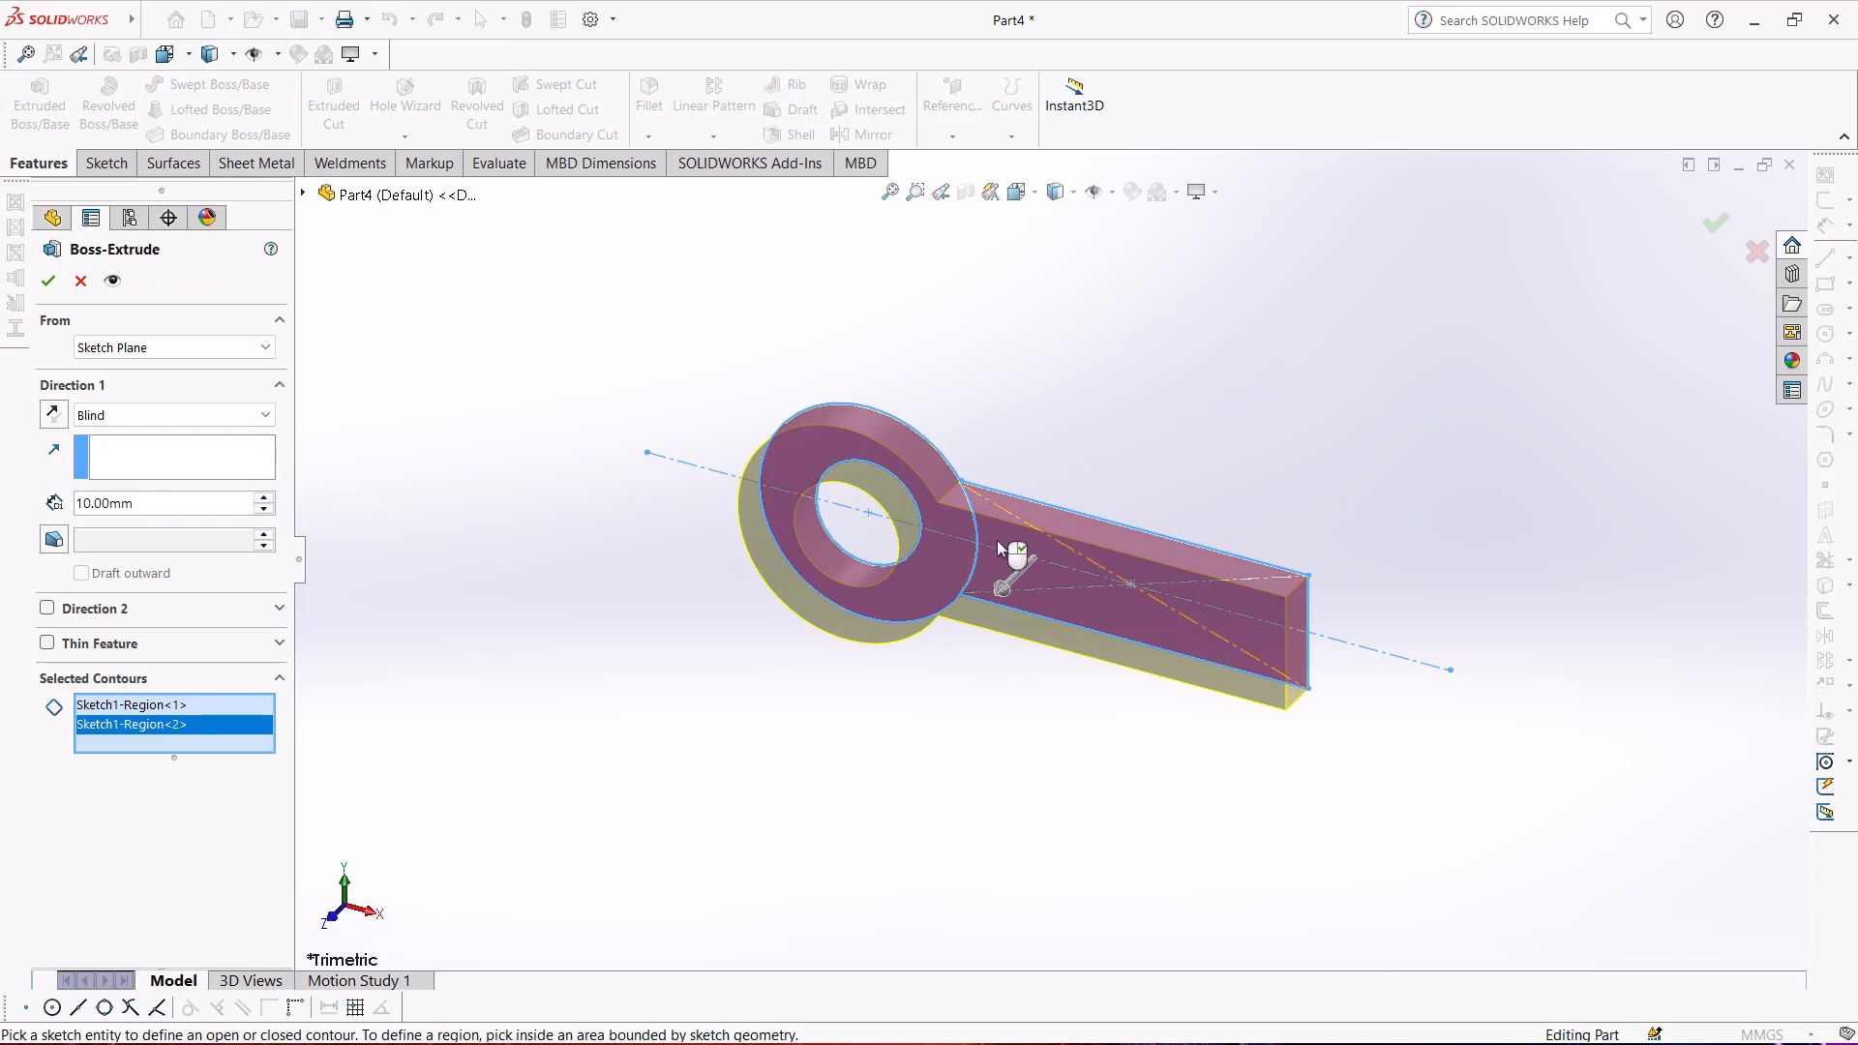
middle_click_drag(798, 718, 892, 275)
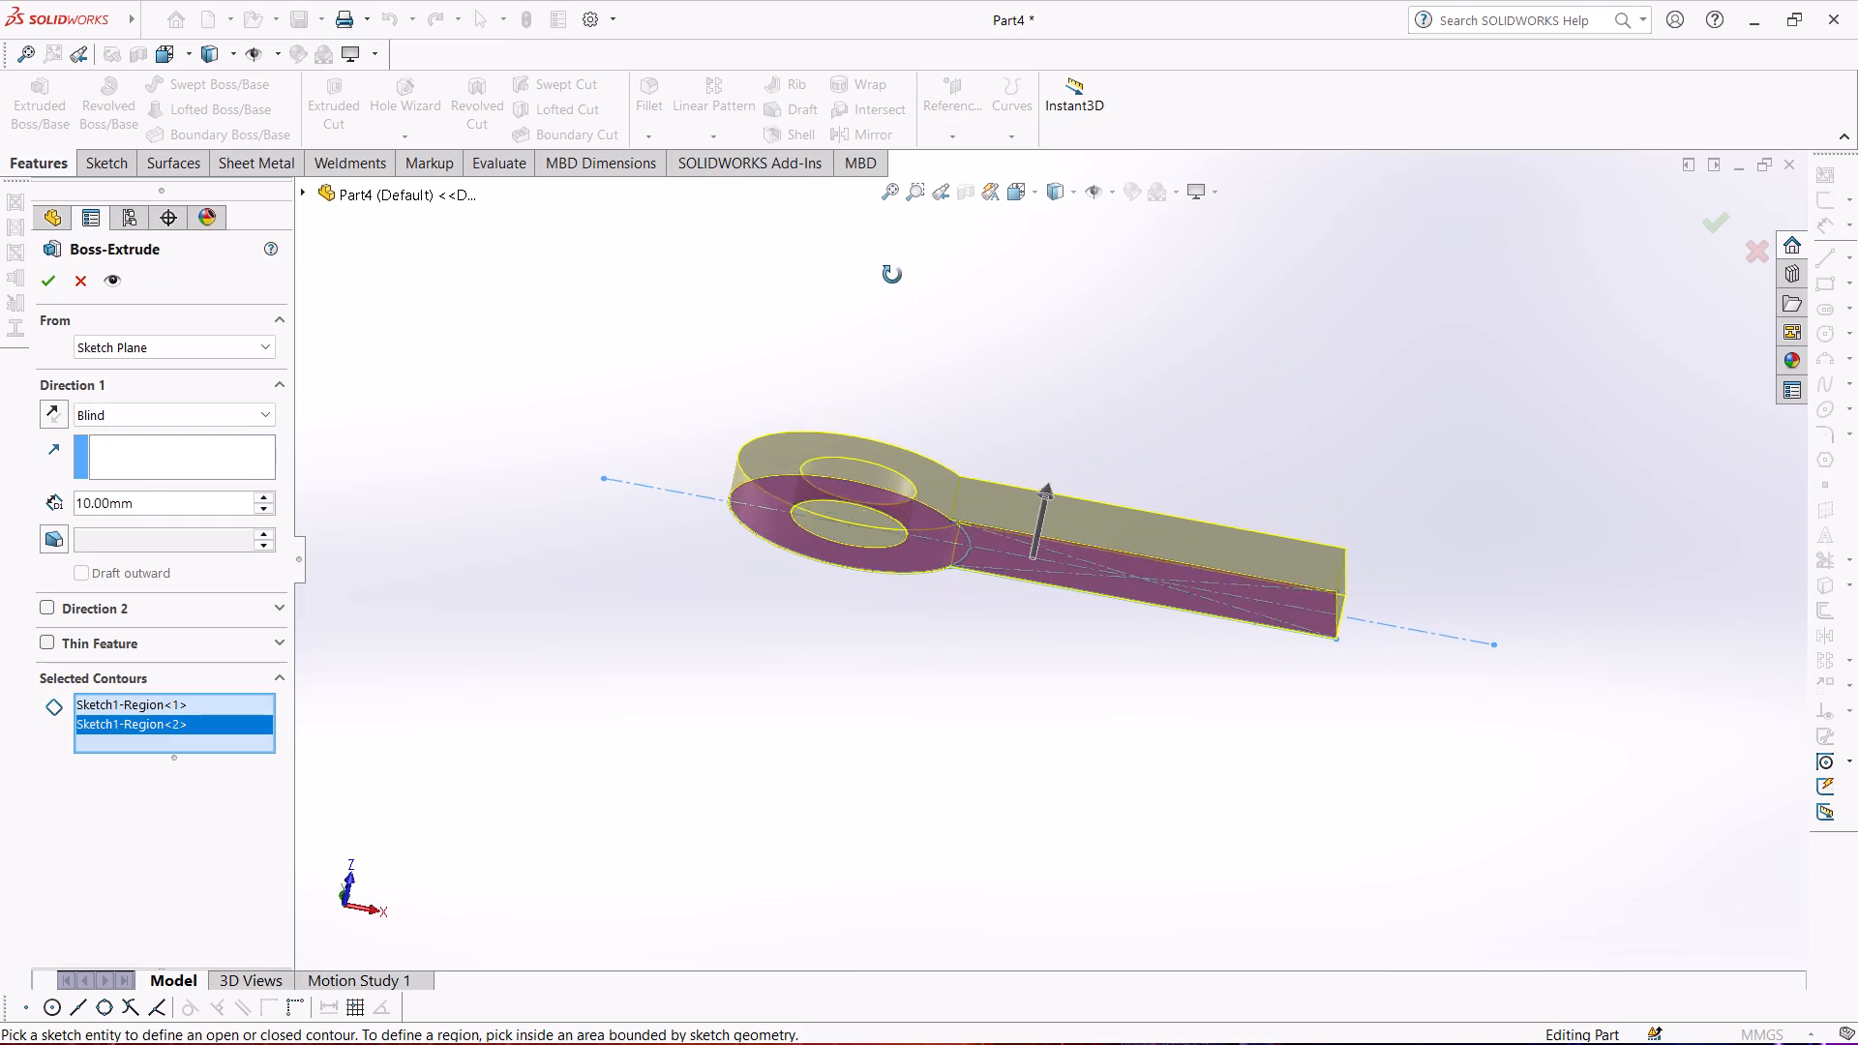
middle_click_drag(892, 275, 889, 284)
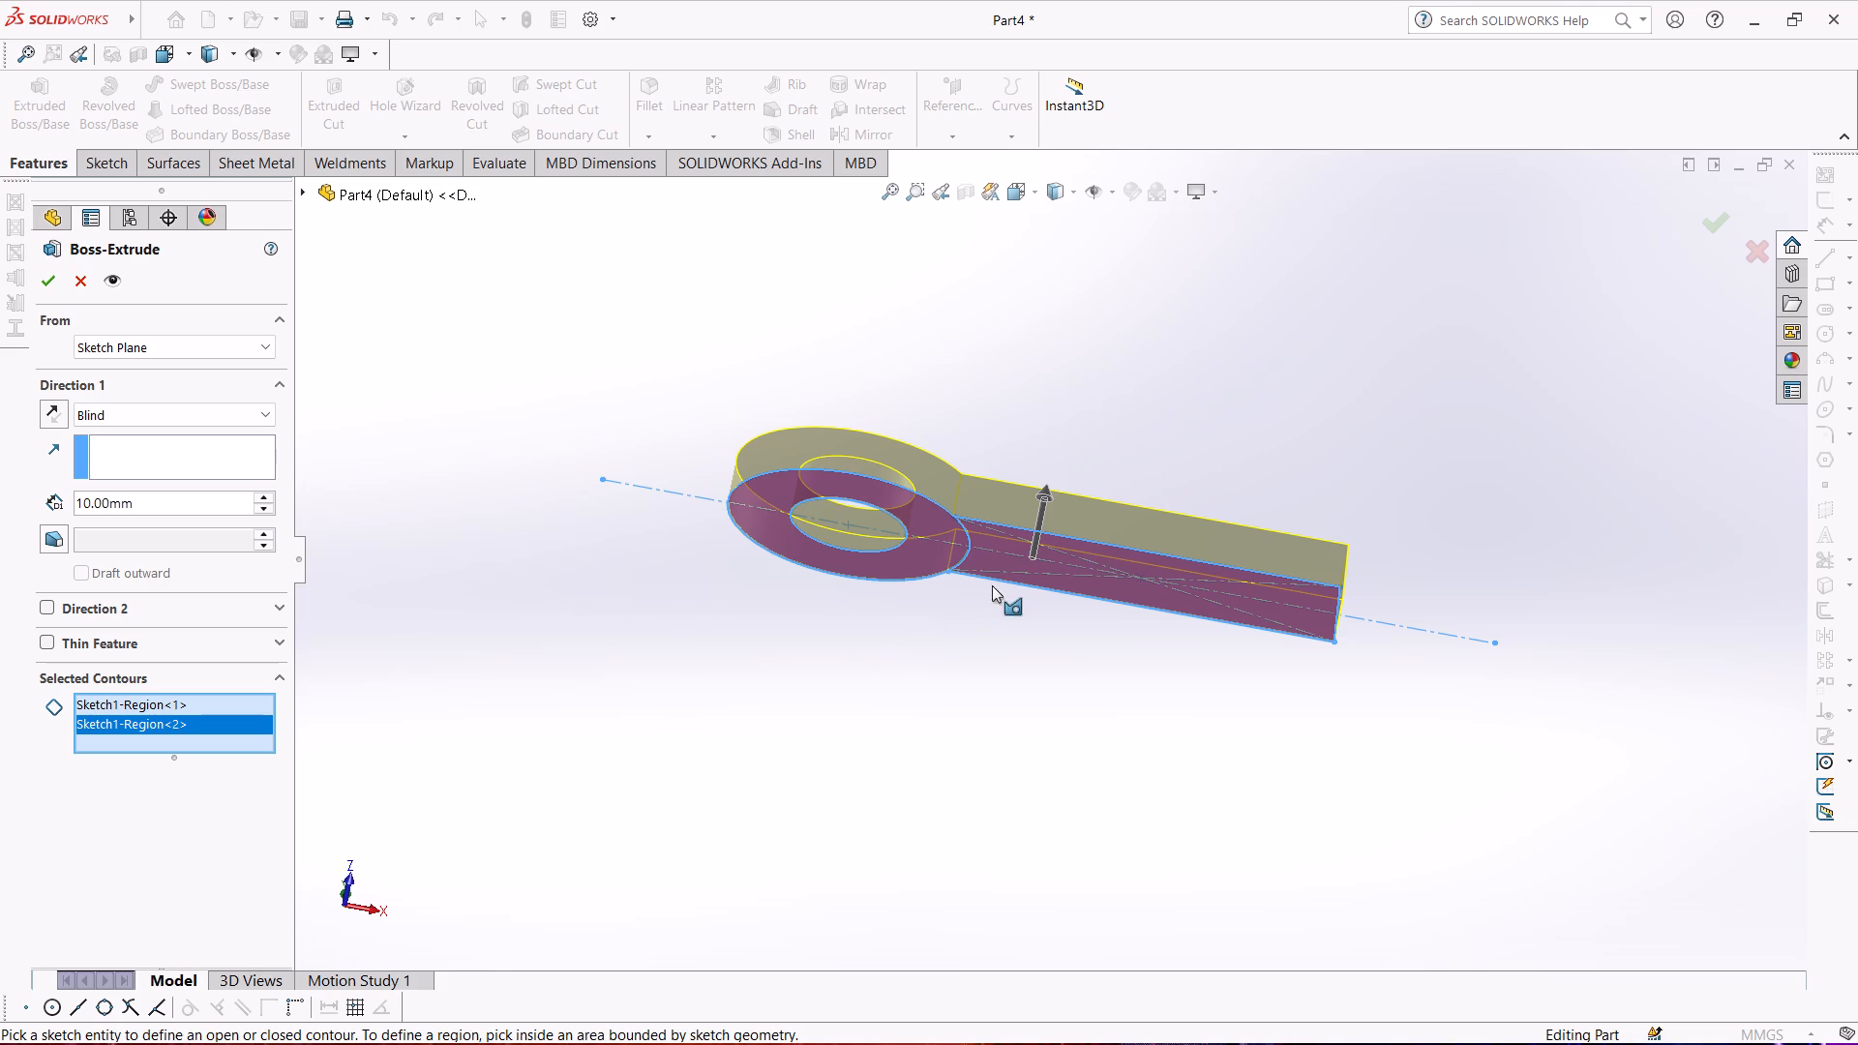
left_click(1034, 572)
left_click(1019, 542)
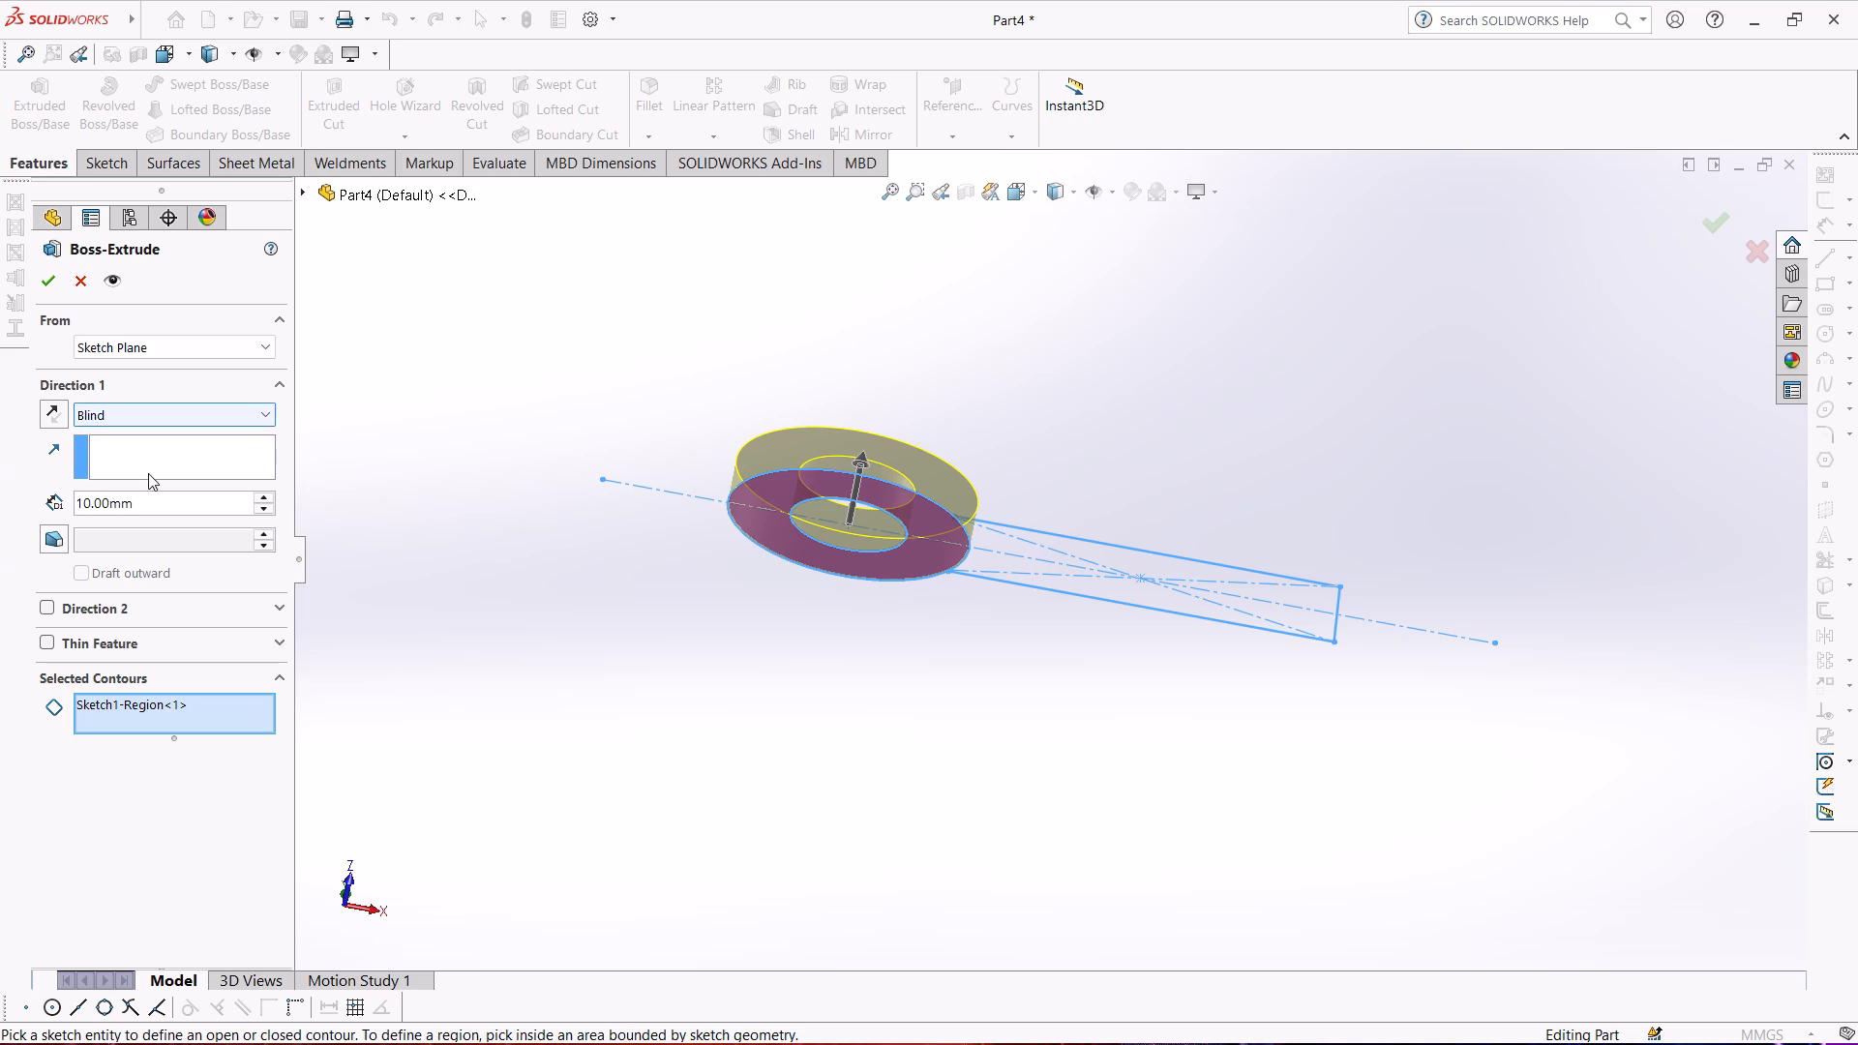
left_click(258, 497)
left_click(258, 497)
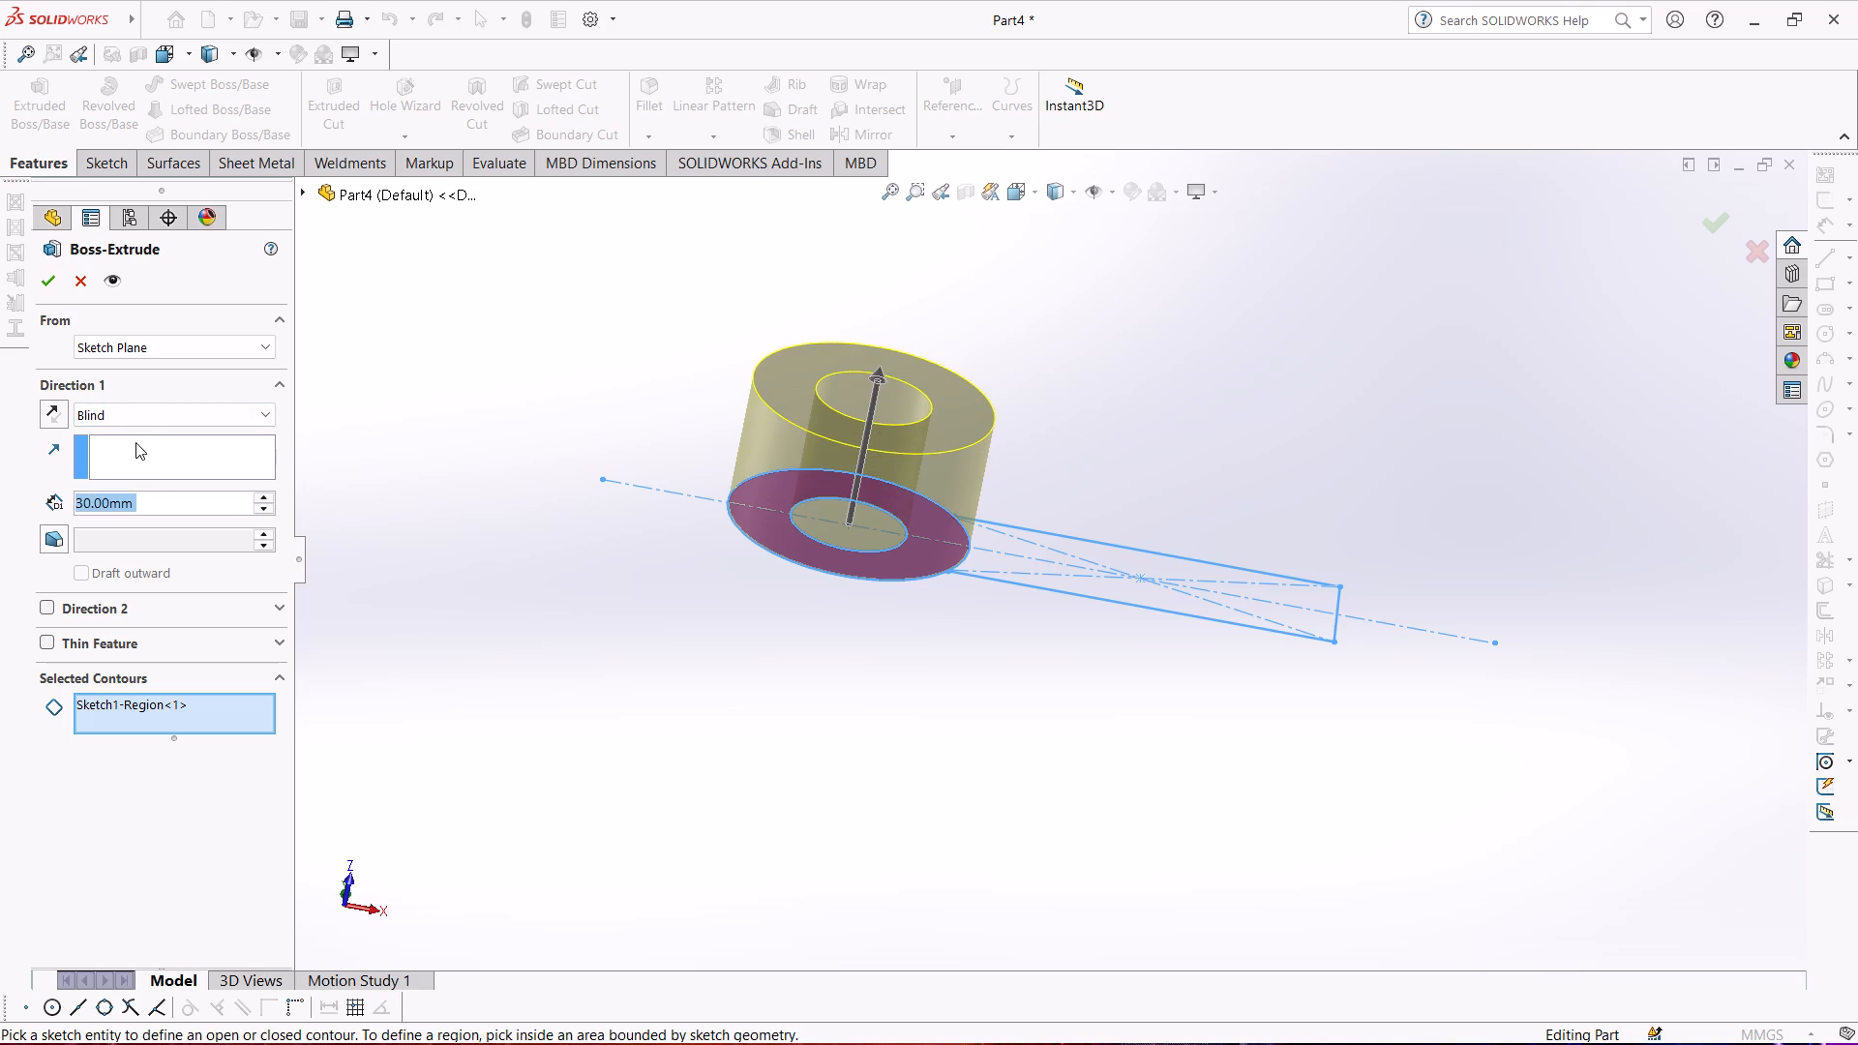
left_click(134, 410)
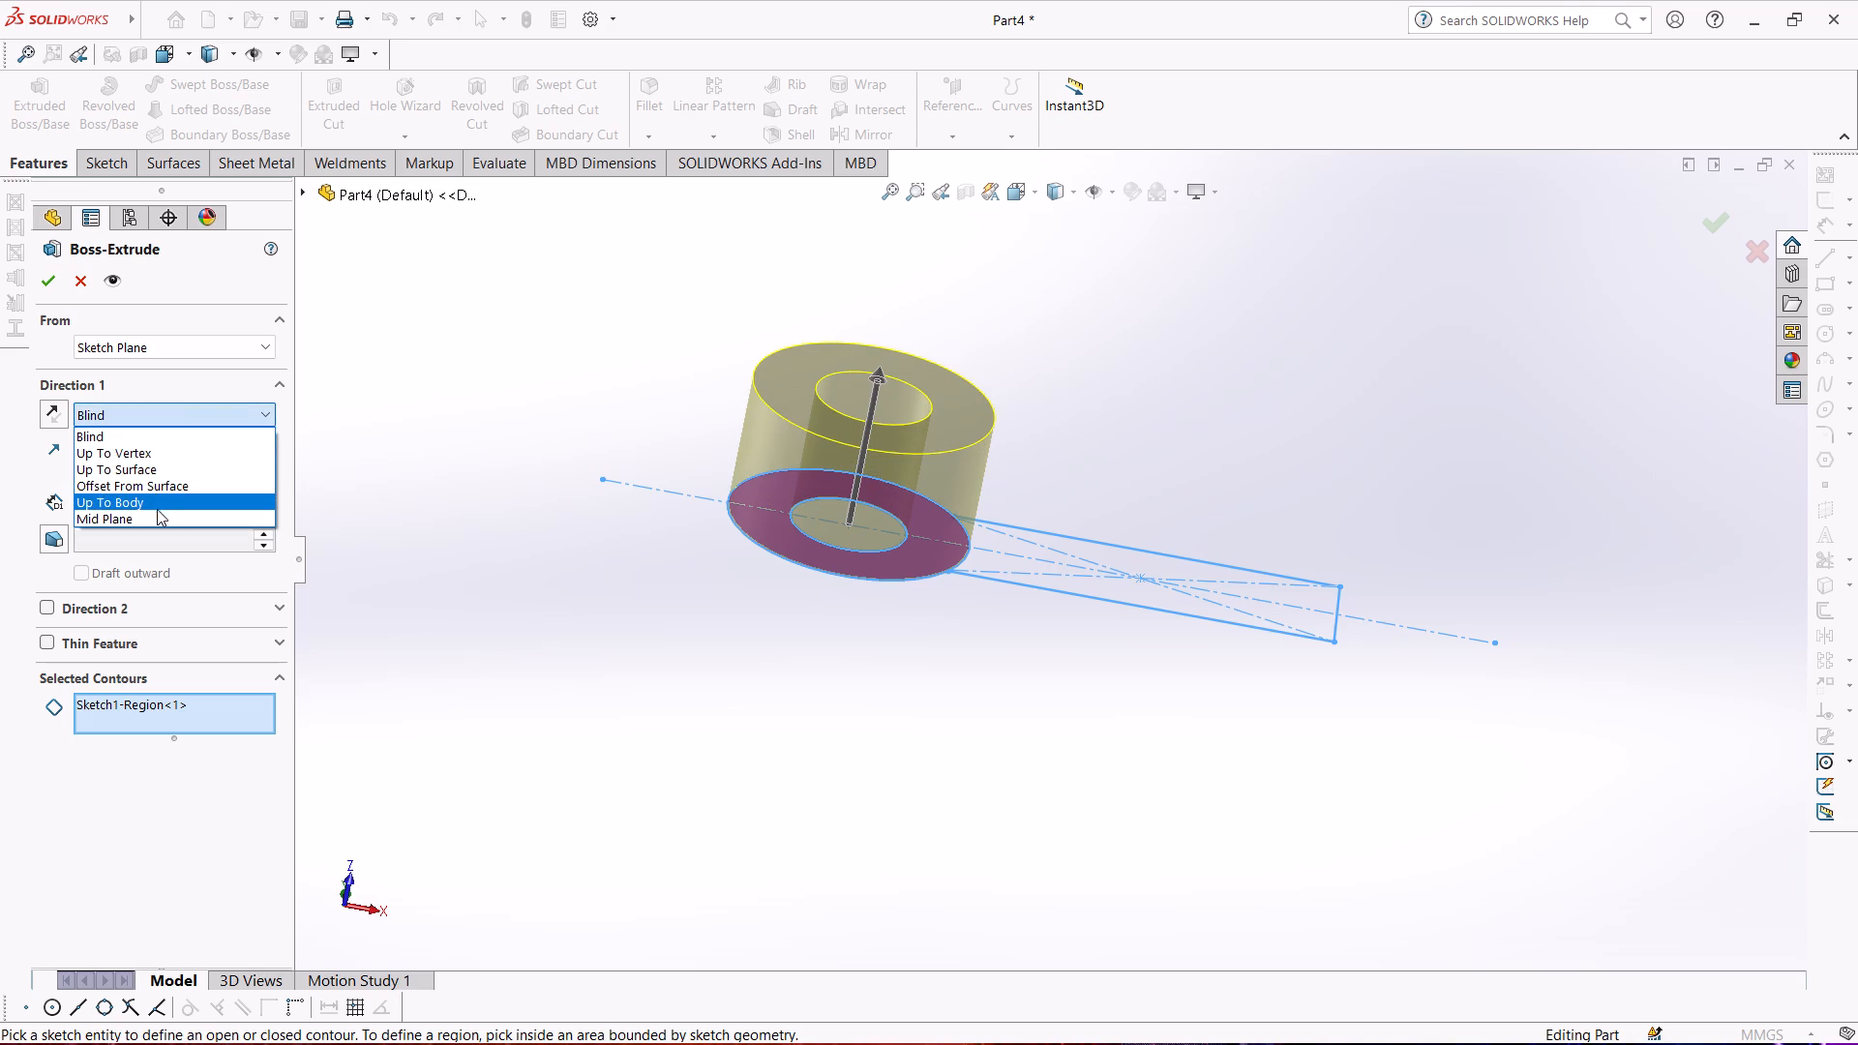
left_click(157, 511)
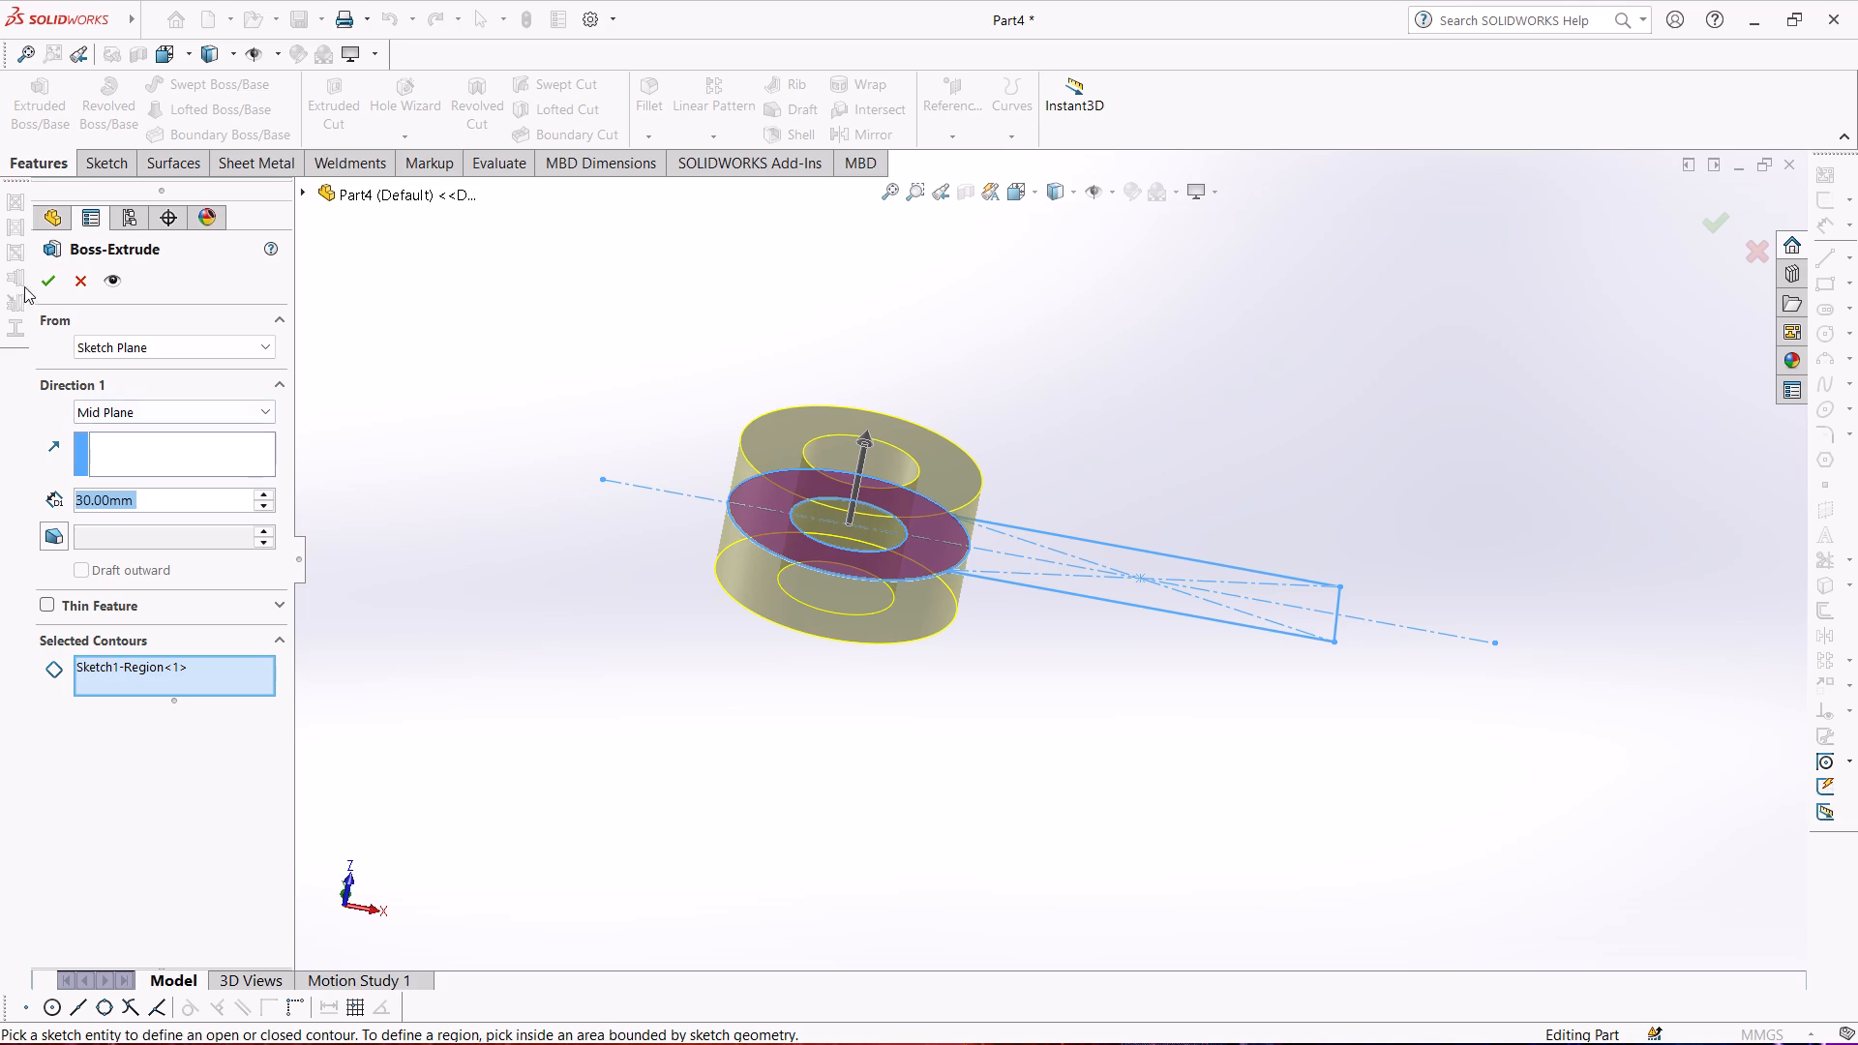
left_click(51, 281)
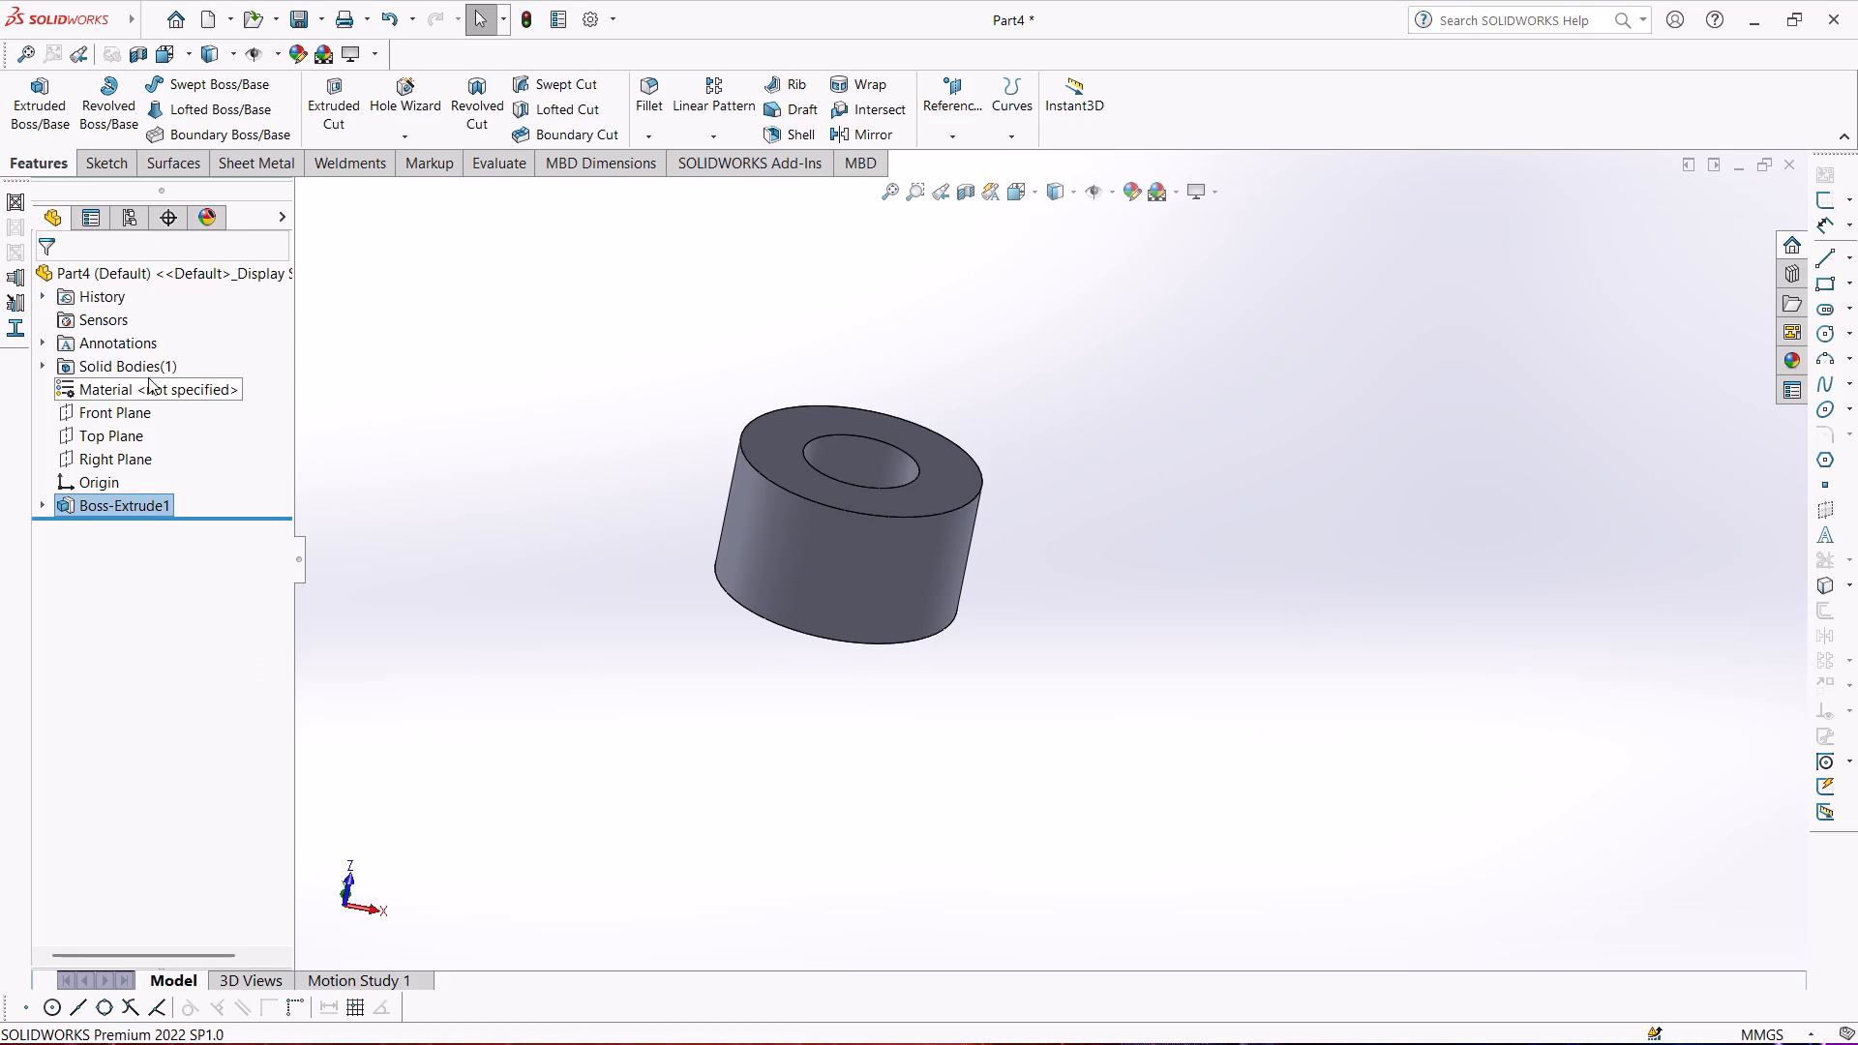
Show the profile sketch absorbed by the ring's extrusion.
left_click(43, 512)
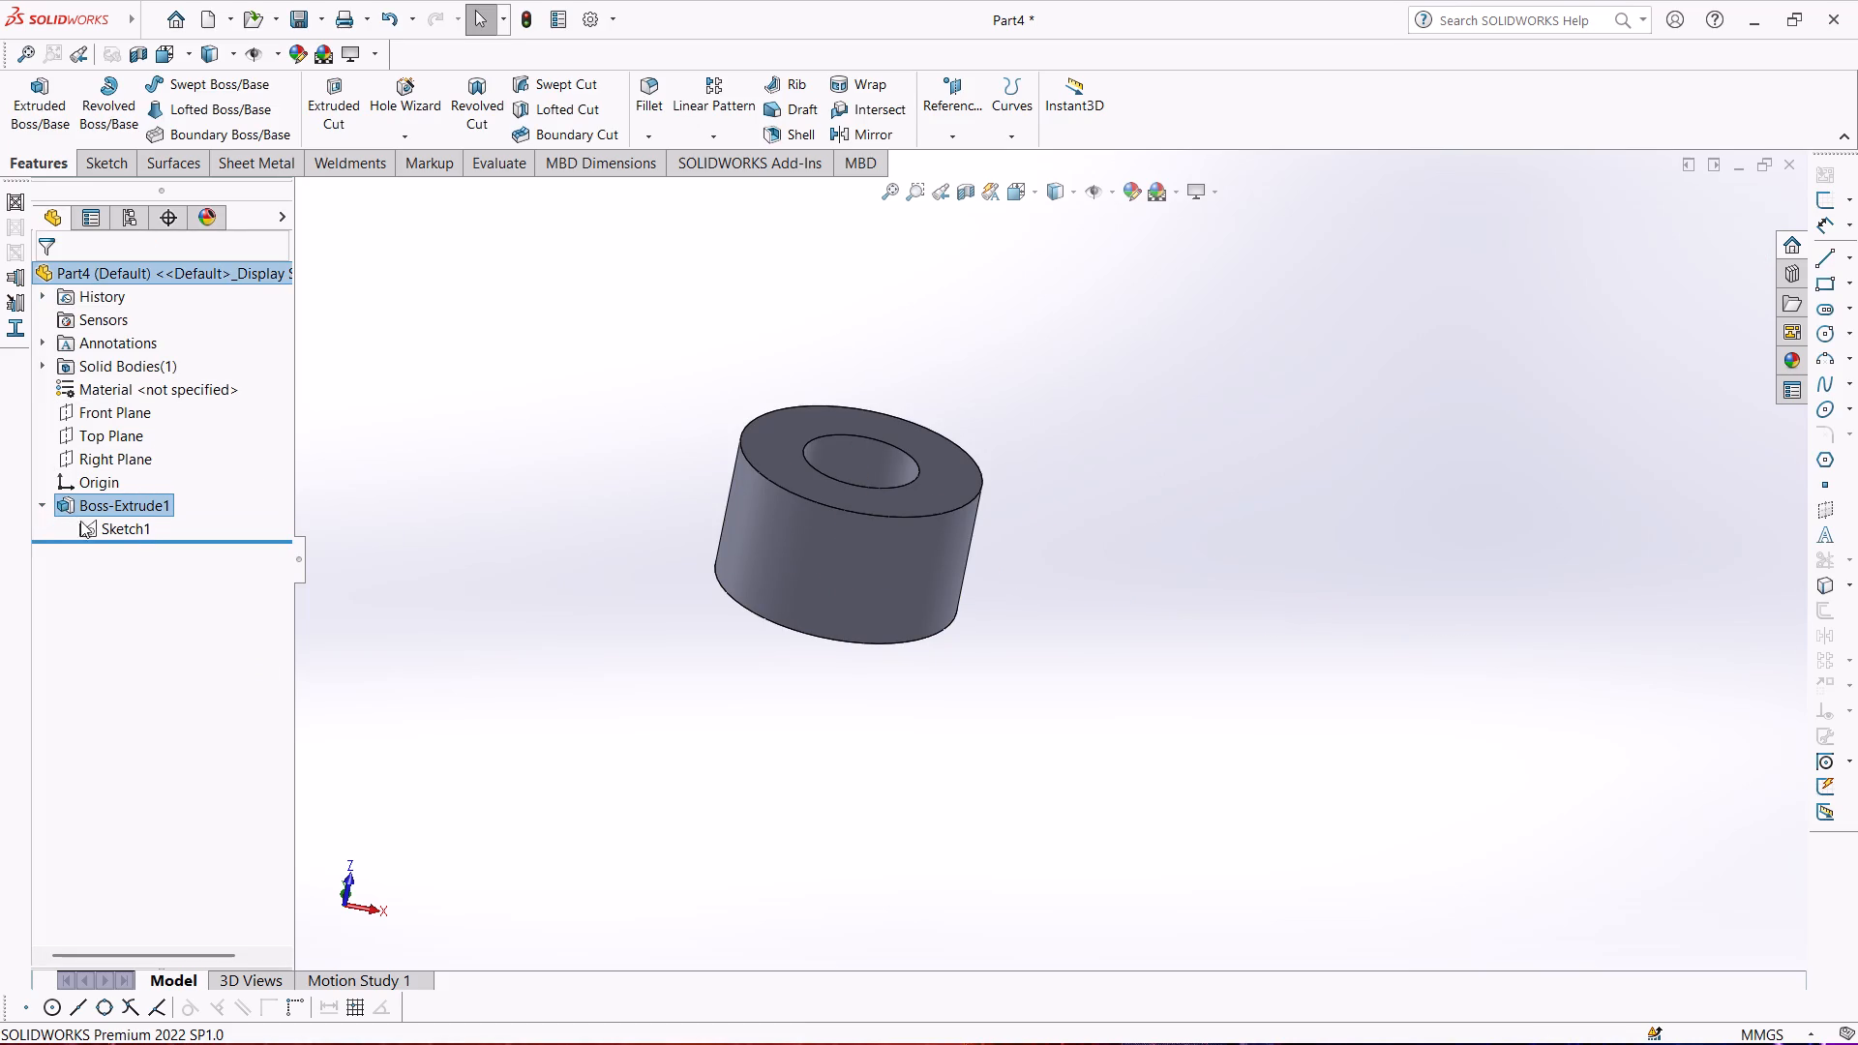
right_click(89, 526)
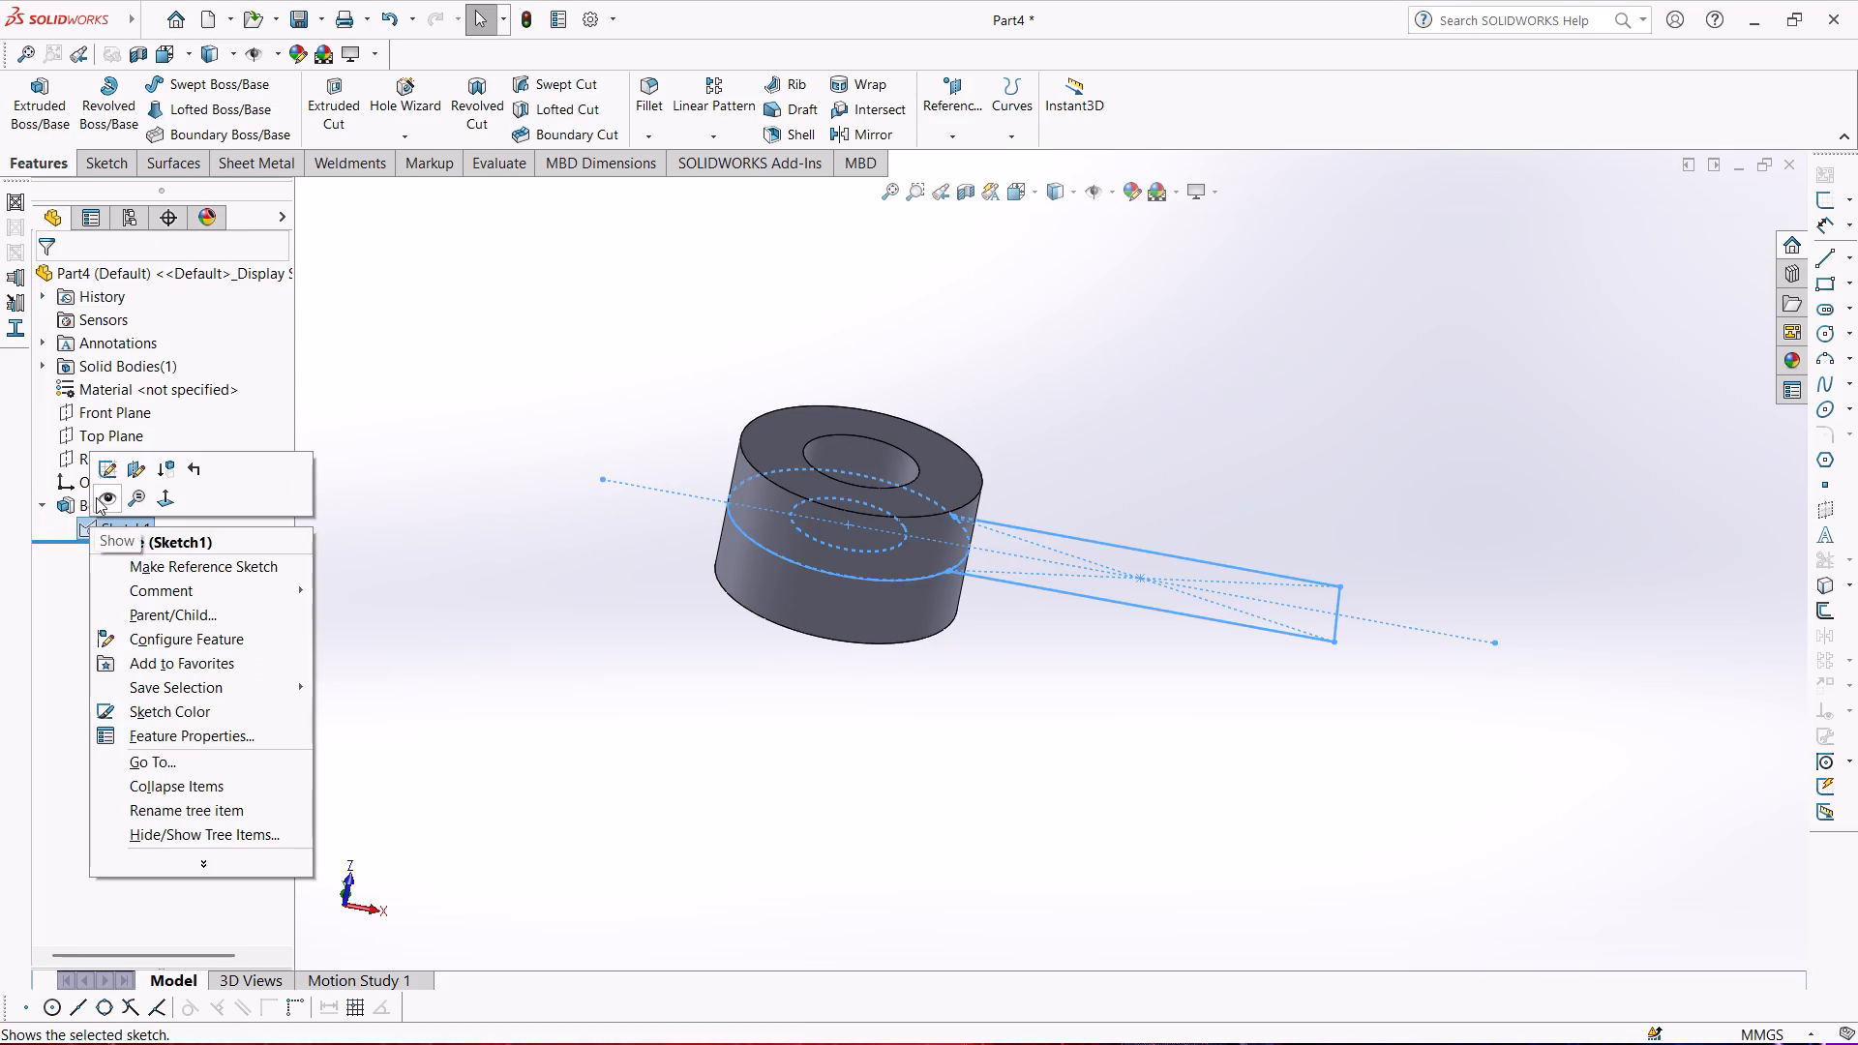
left_click(100, 495)
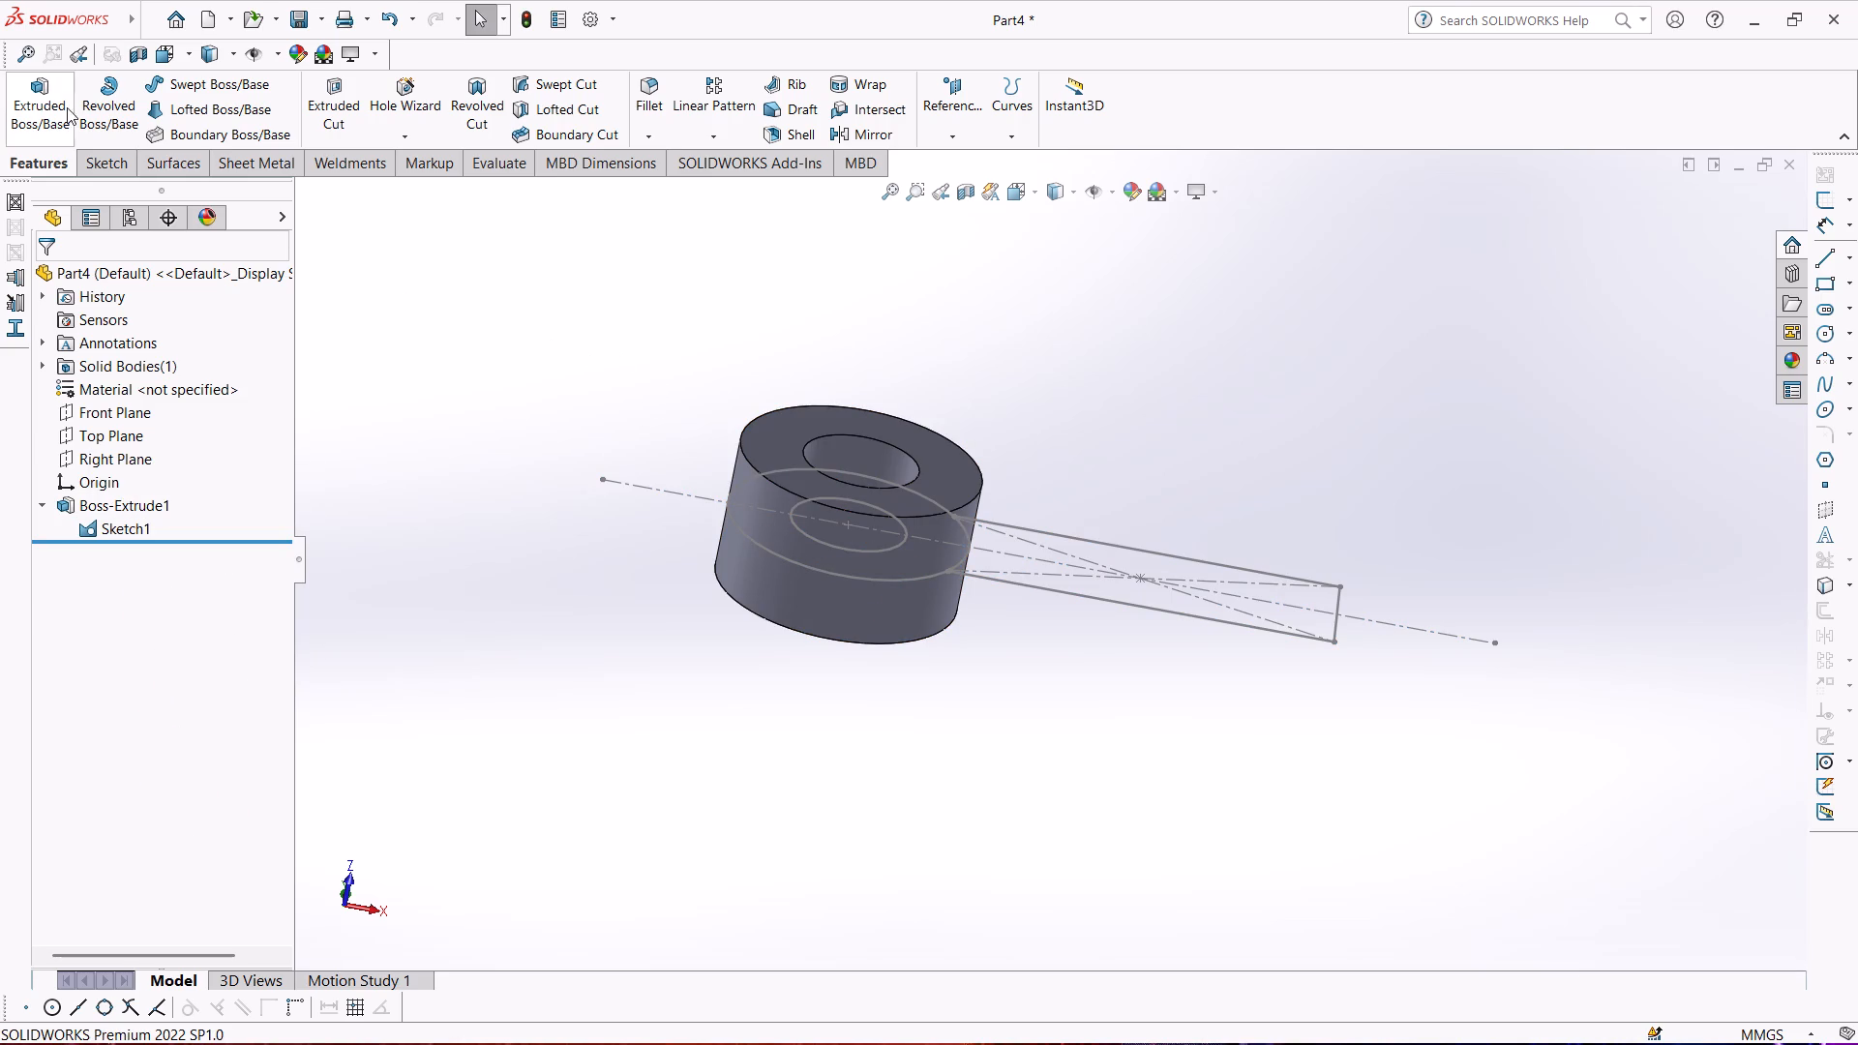
Set up a Mid Plane boss extrusion of the rectangle's outline from the shown sketch with a 28 mm depth.
left_click(58, 102)
left_click(1058, 534)
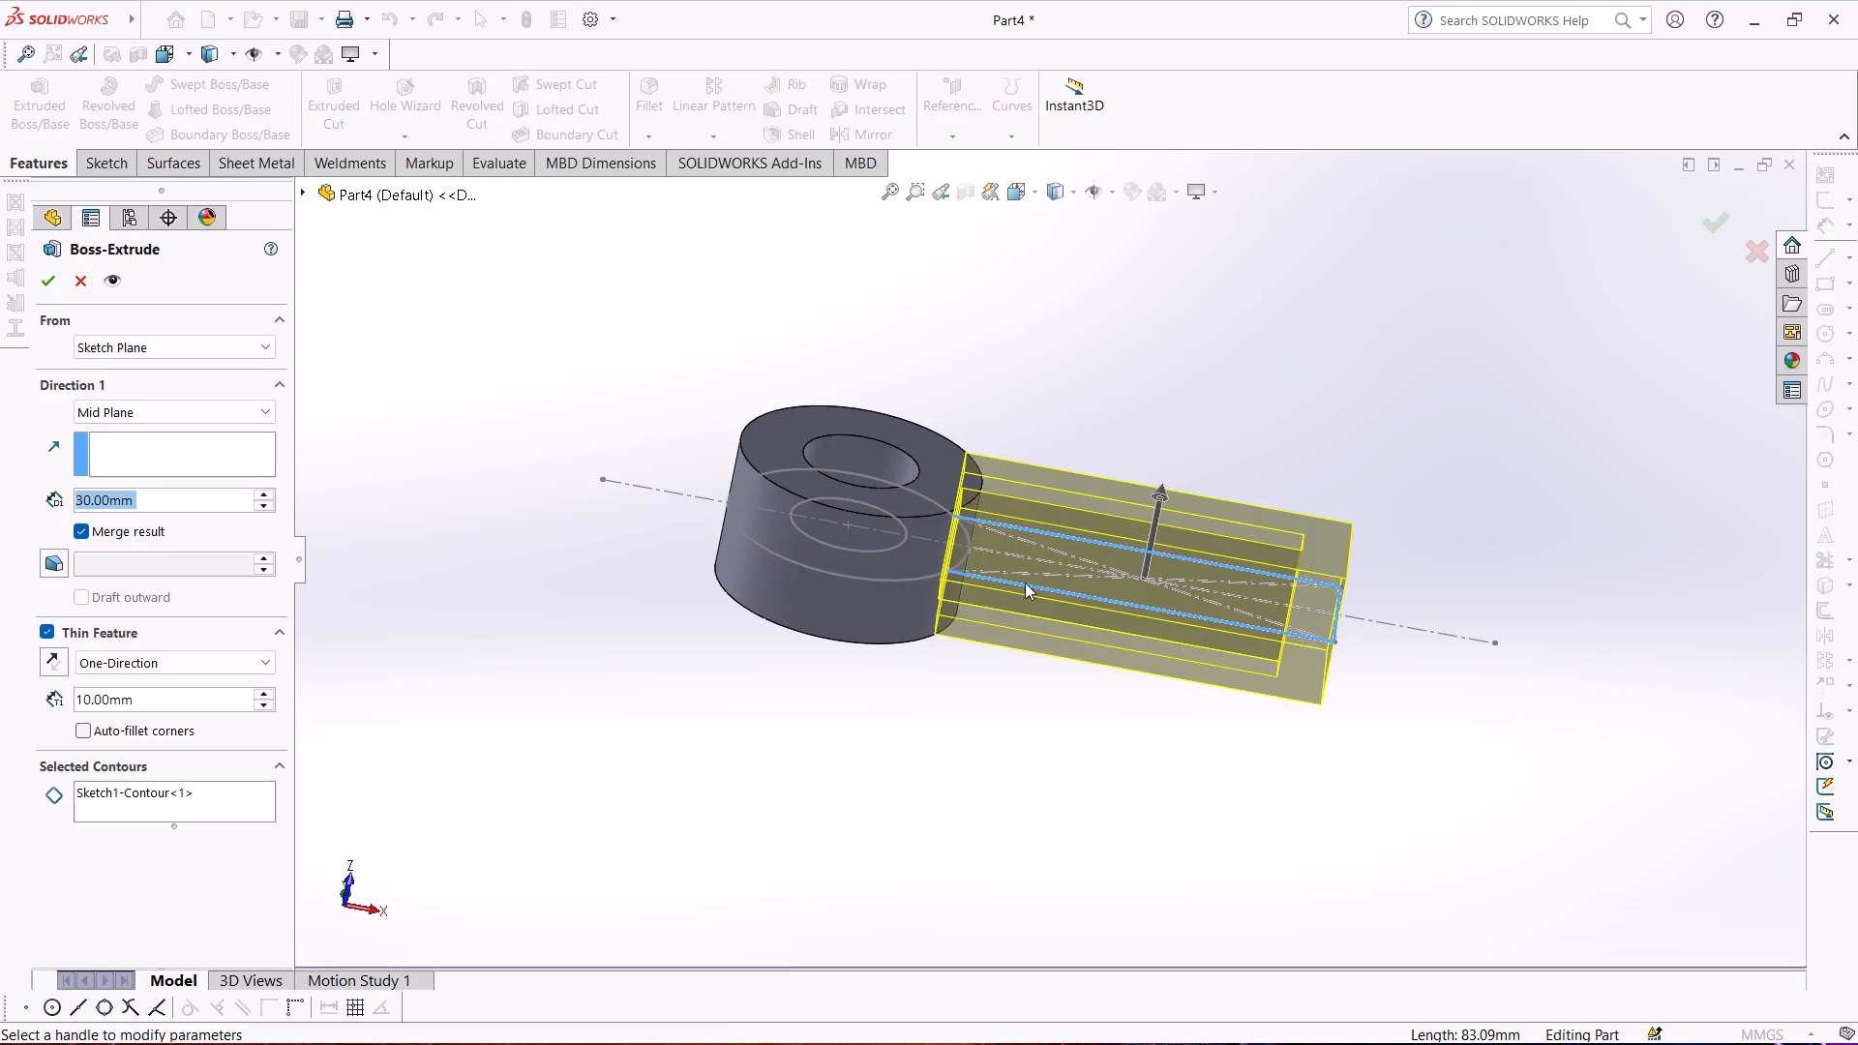
middle_click_drag(759, 734, 822, 382)
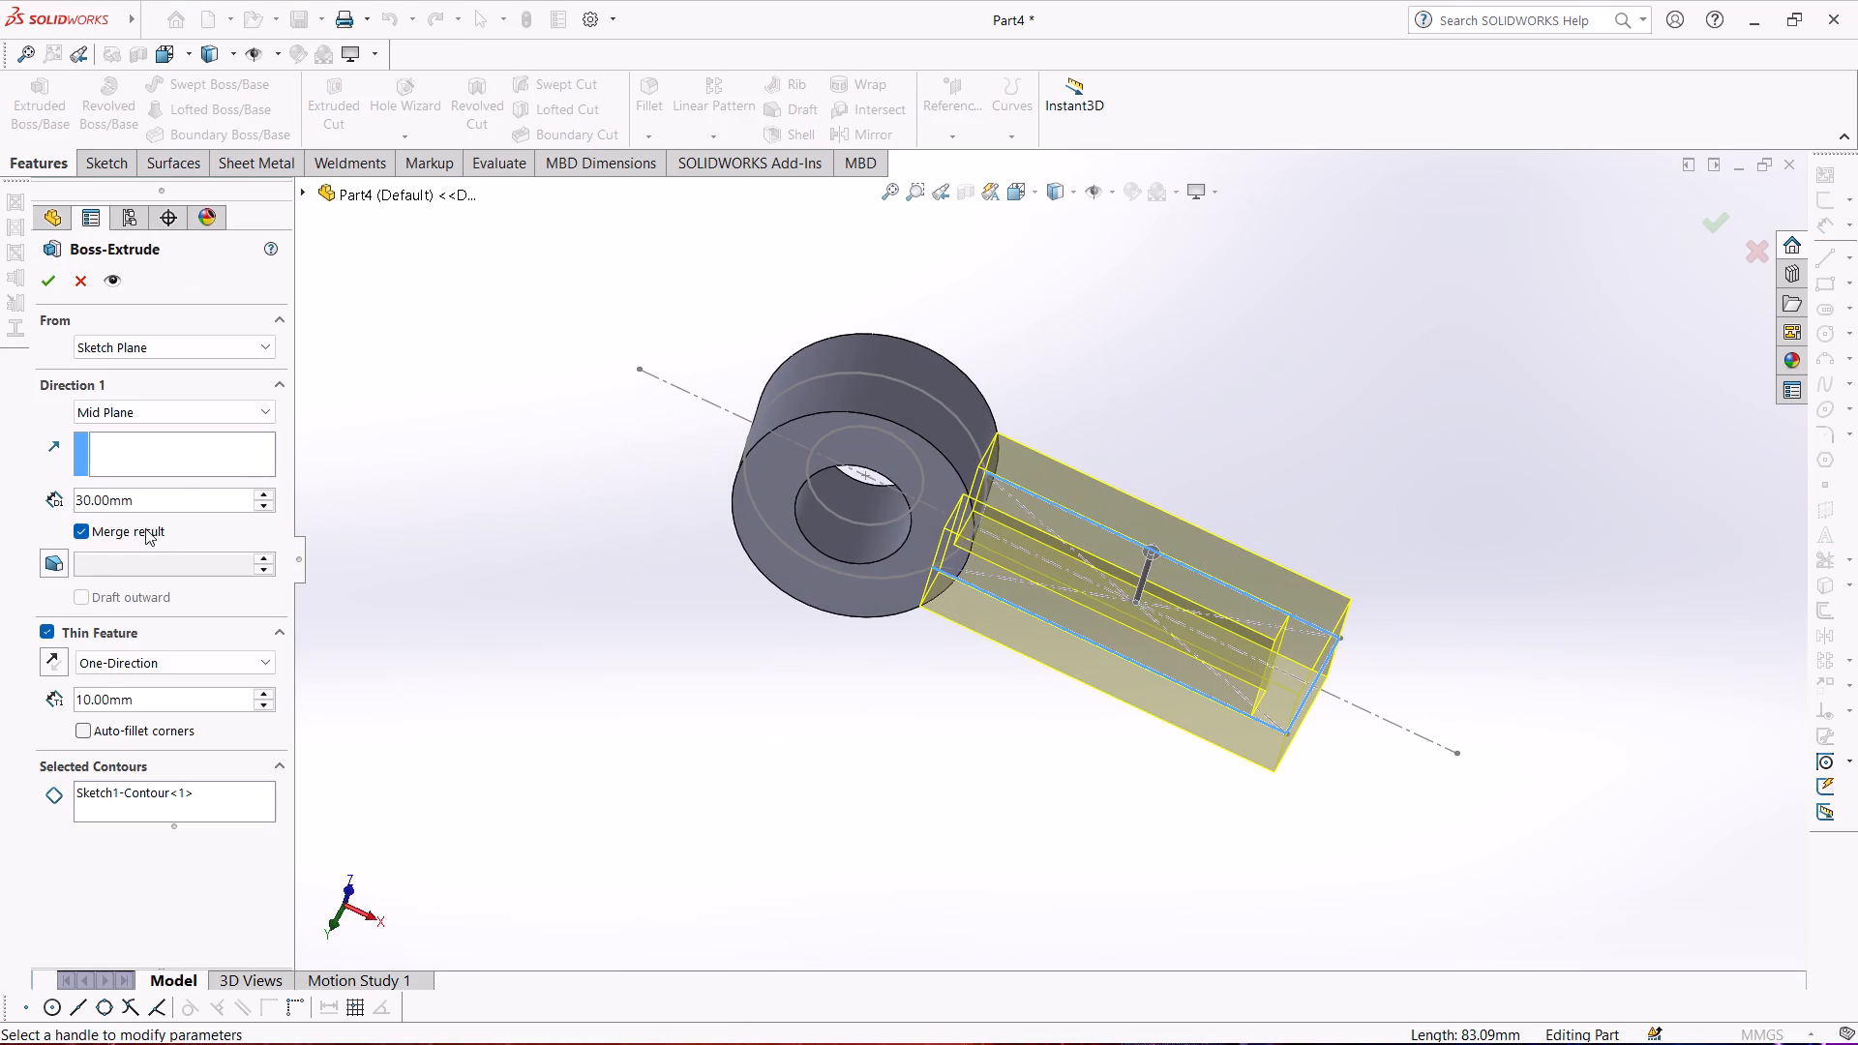
left_click_drag(197, 497, 94, 505)
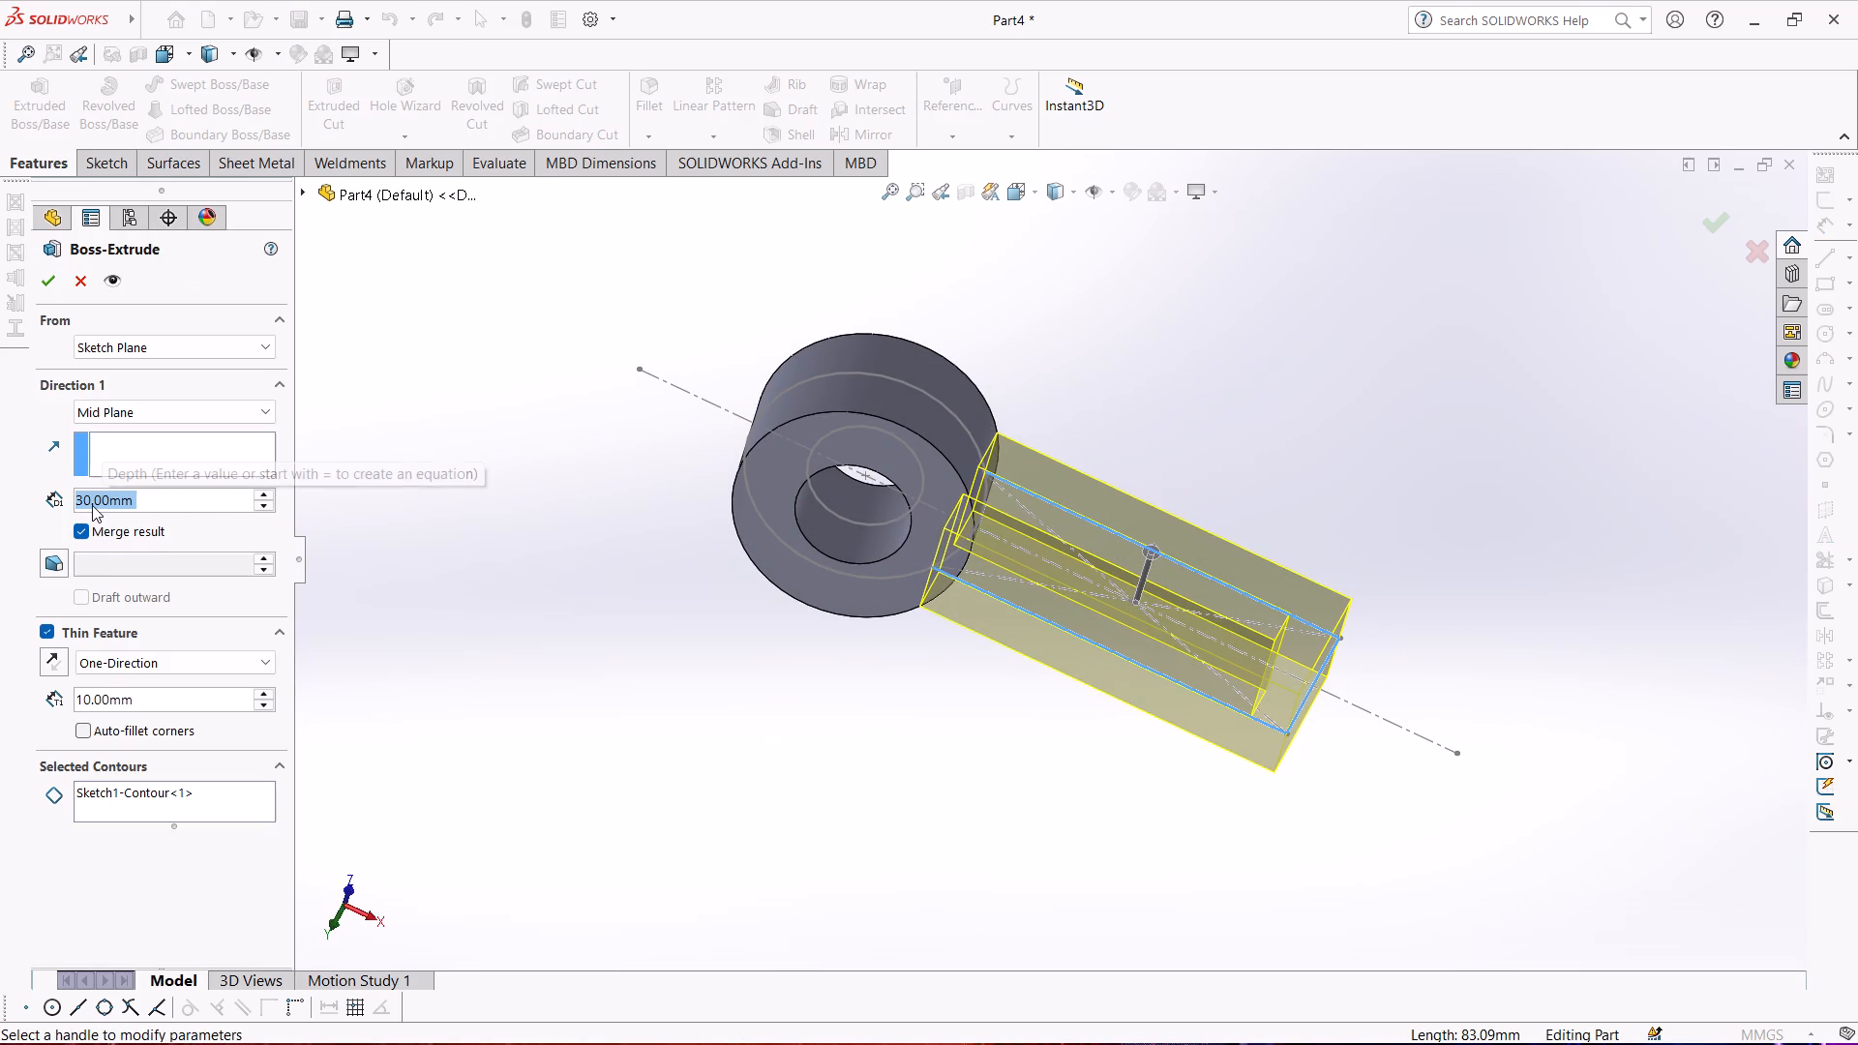
type("28")
key("Return")
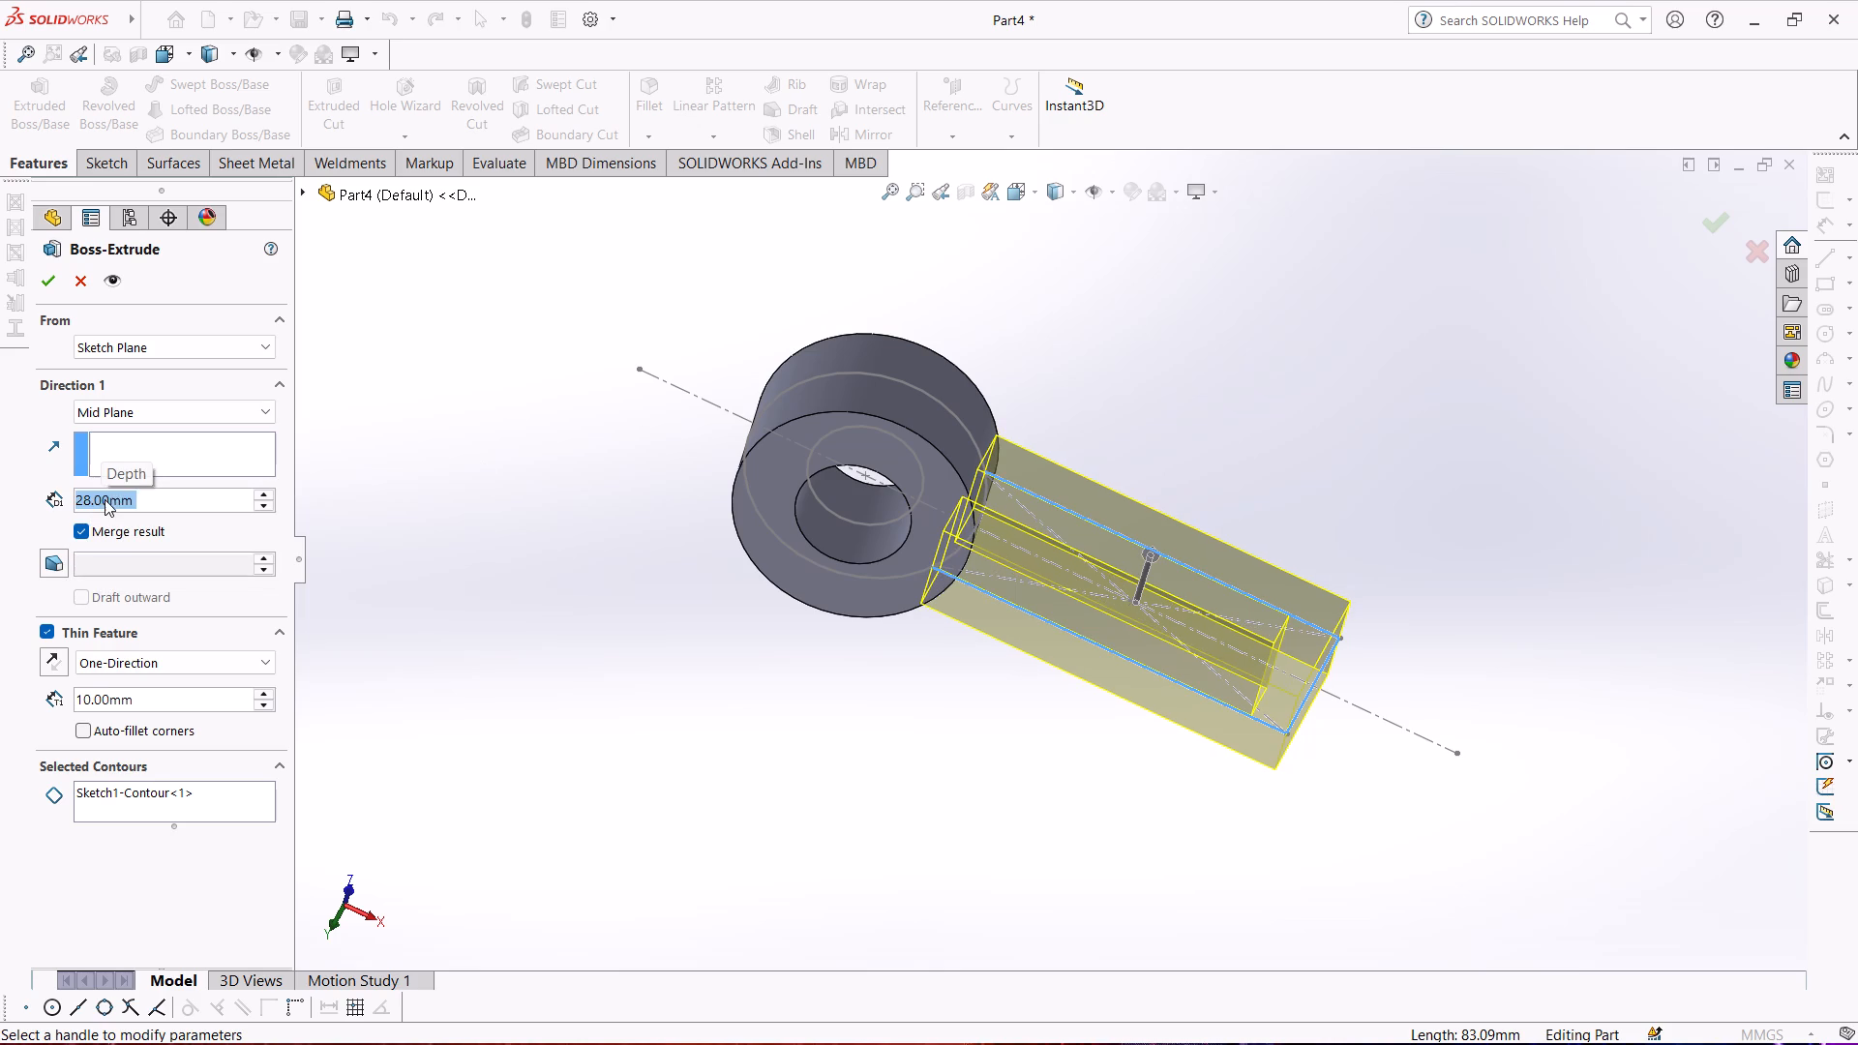
Examine the extrusion preview of the rod, especially where it meets the ring.
left_click(528, 548)
middle_click_drag(529, 548, 601, 264)
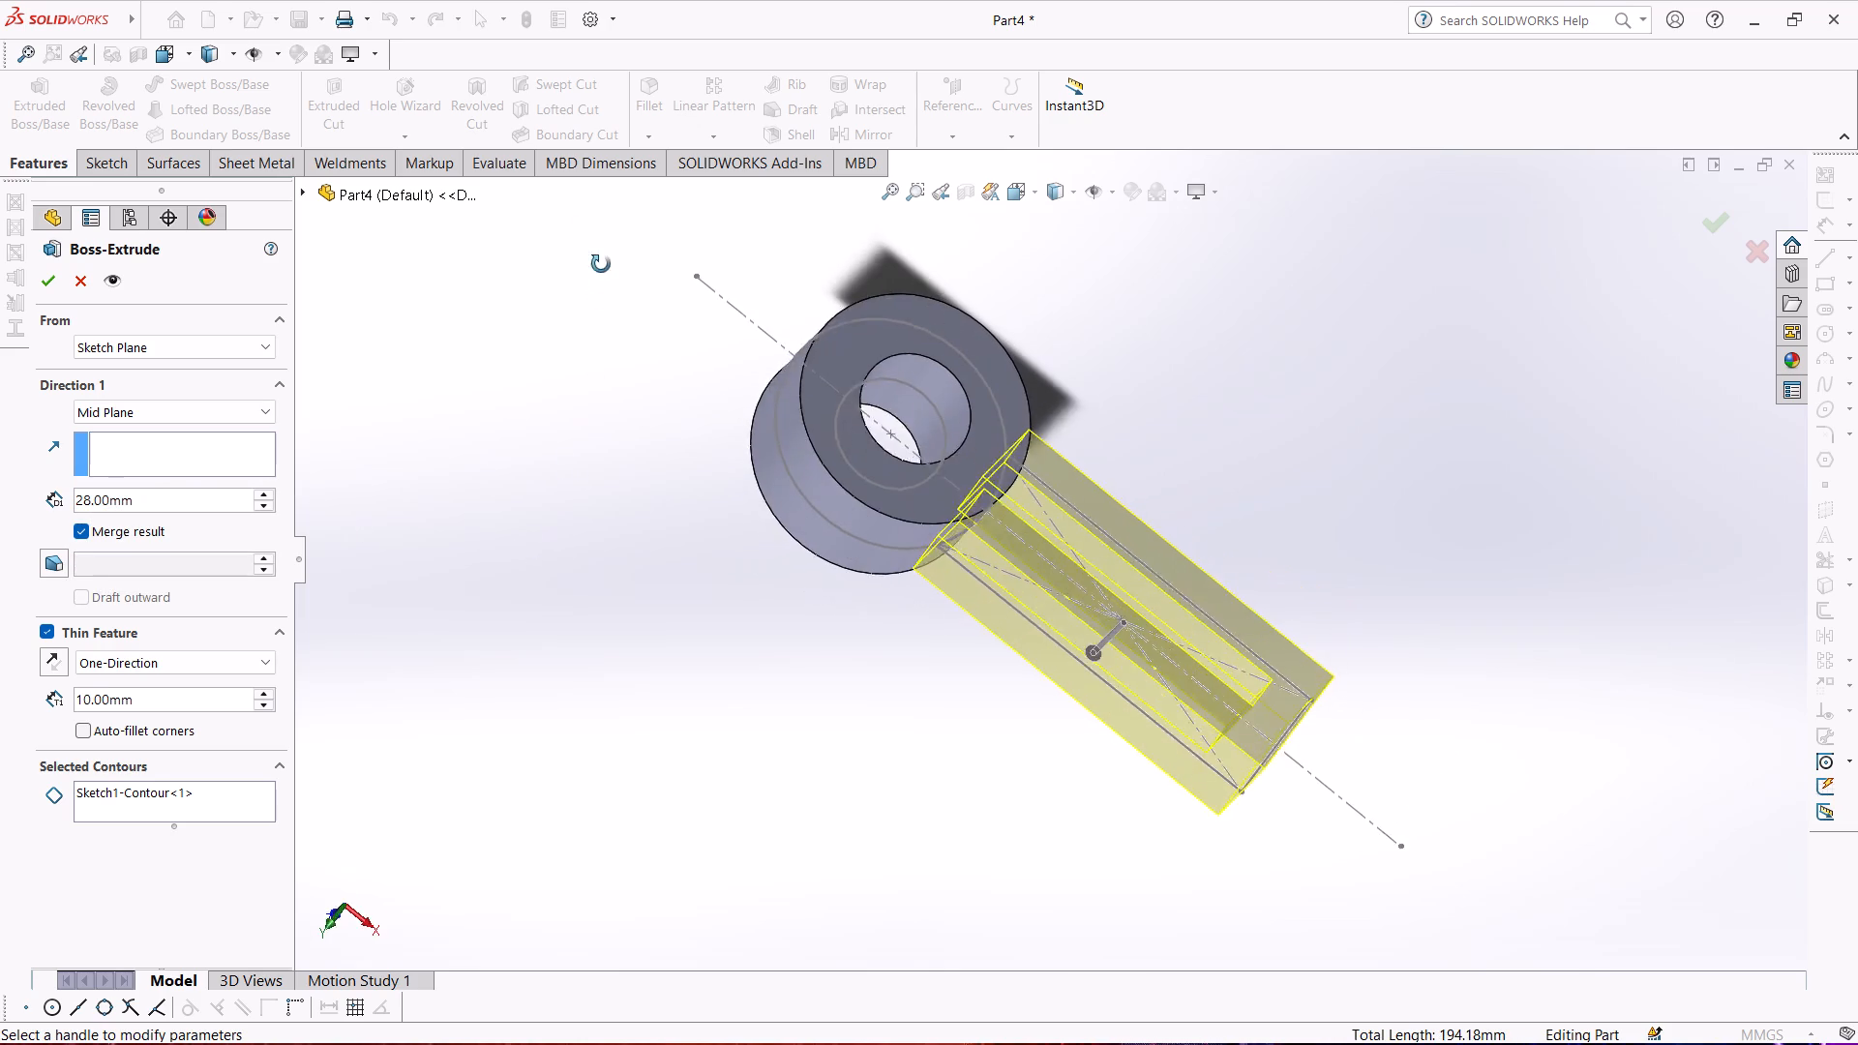
middle_click_drag(601, 264, 574, 202)
scroll(459, 489, "up", 1)
middle_click_drag(459, 489, 383, 597)
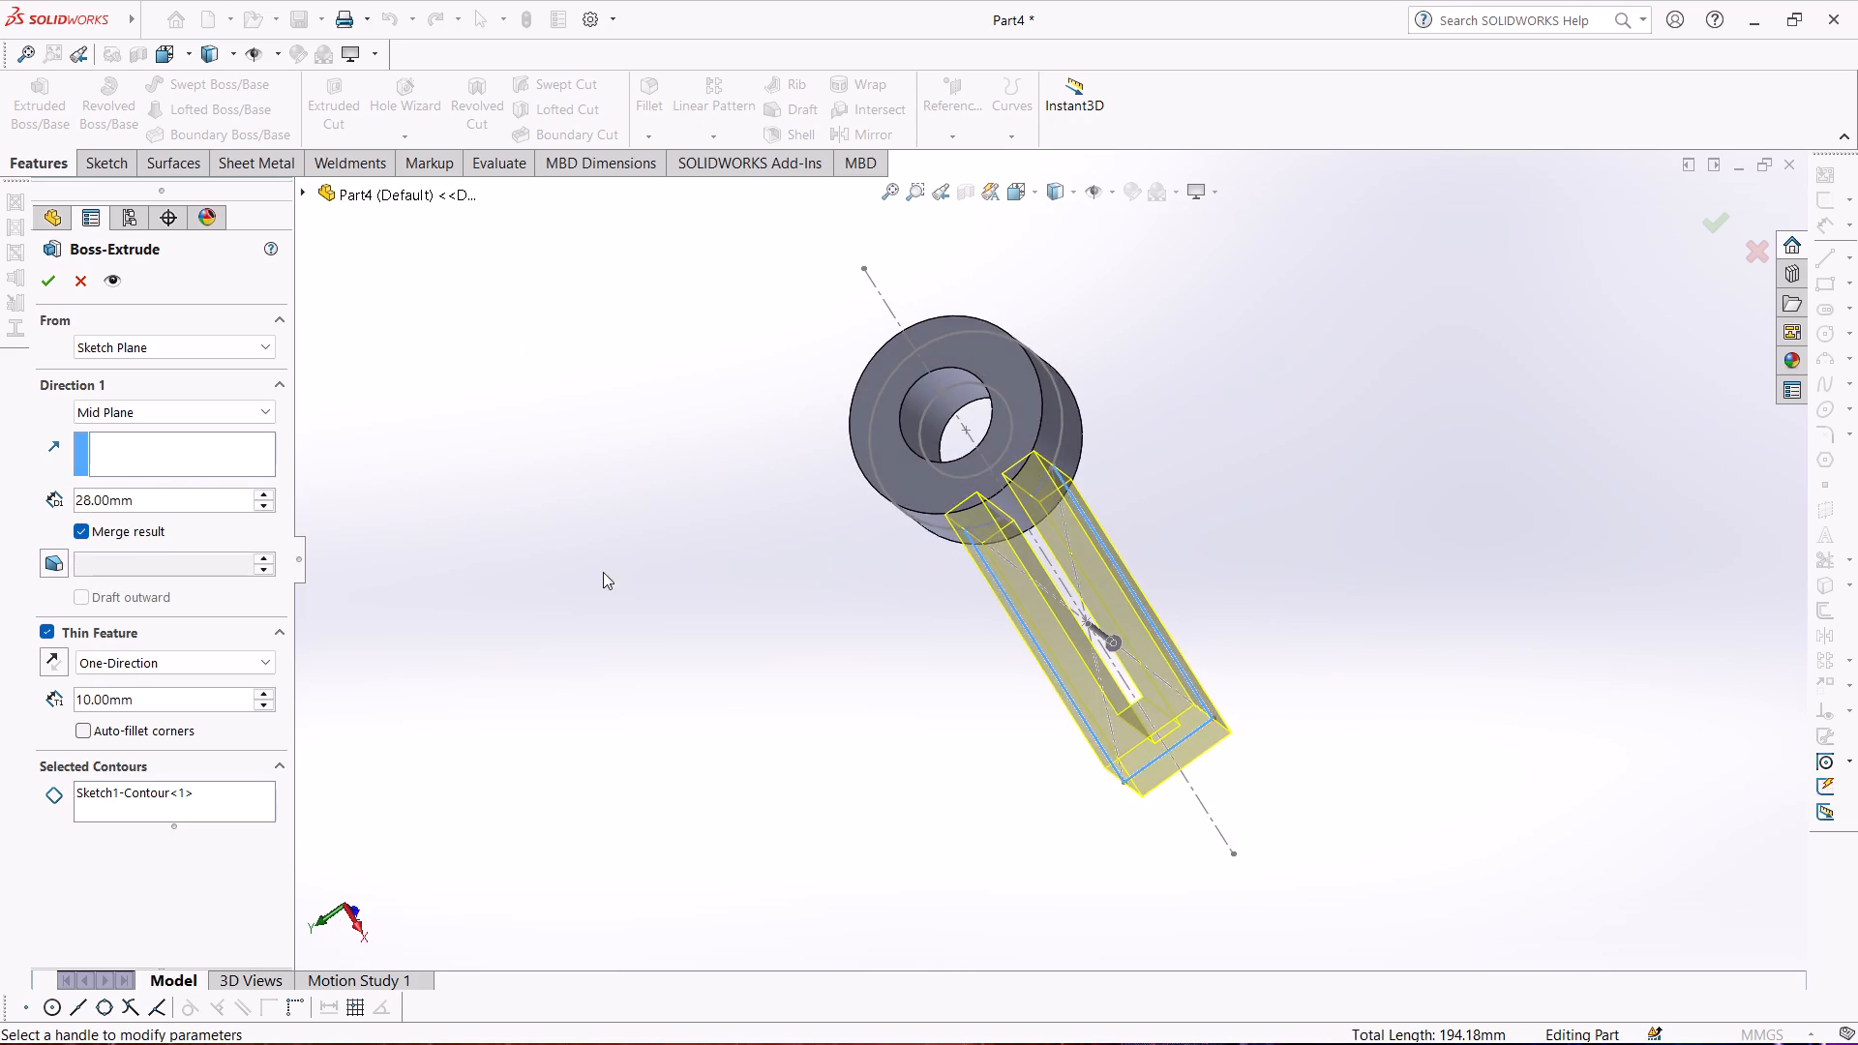
scroll(1000, 535, "down", 7)
middle_click_drag(1047, 539, 1067, 529)
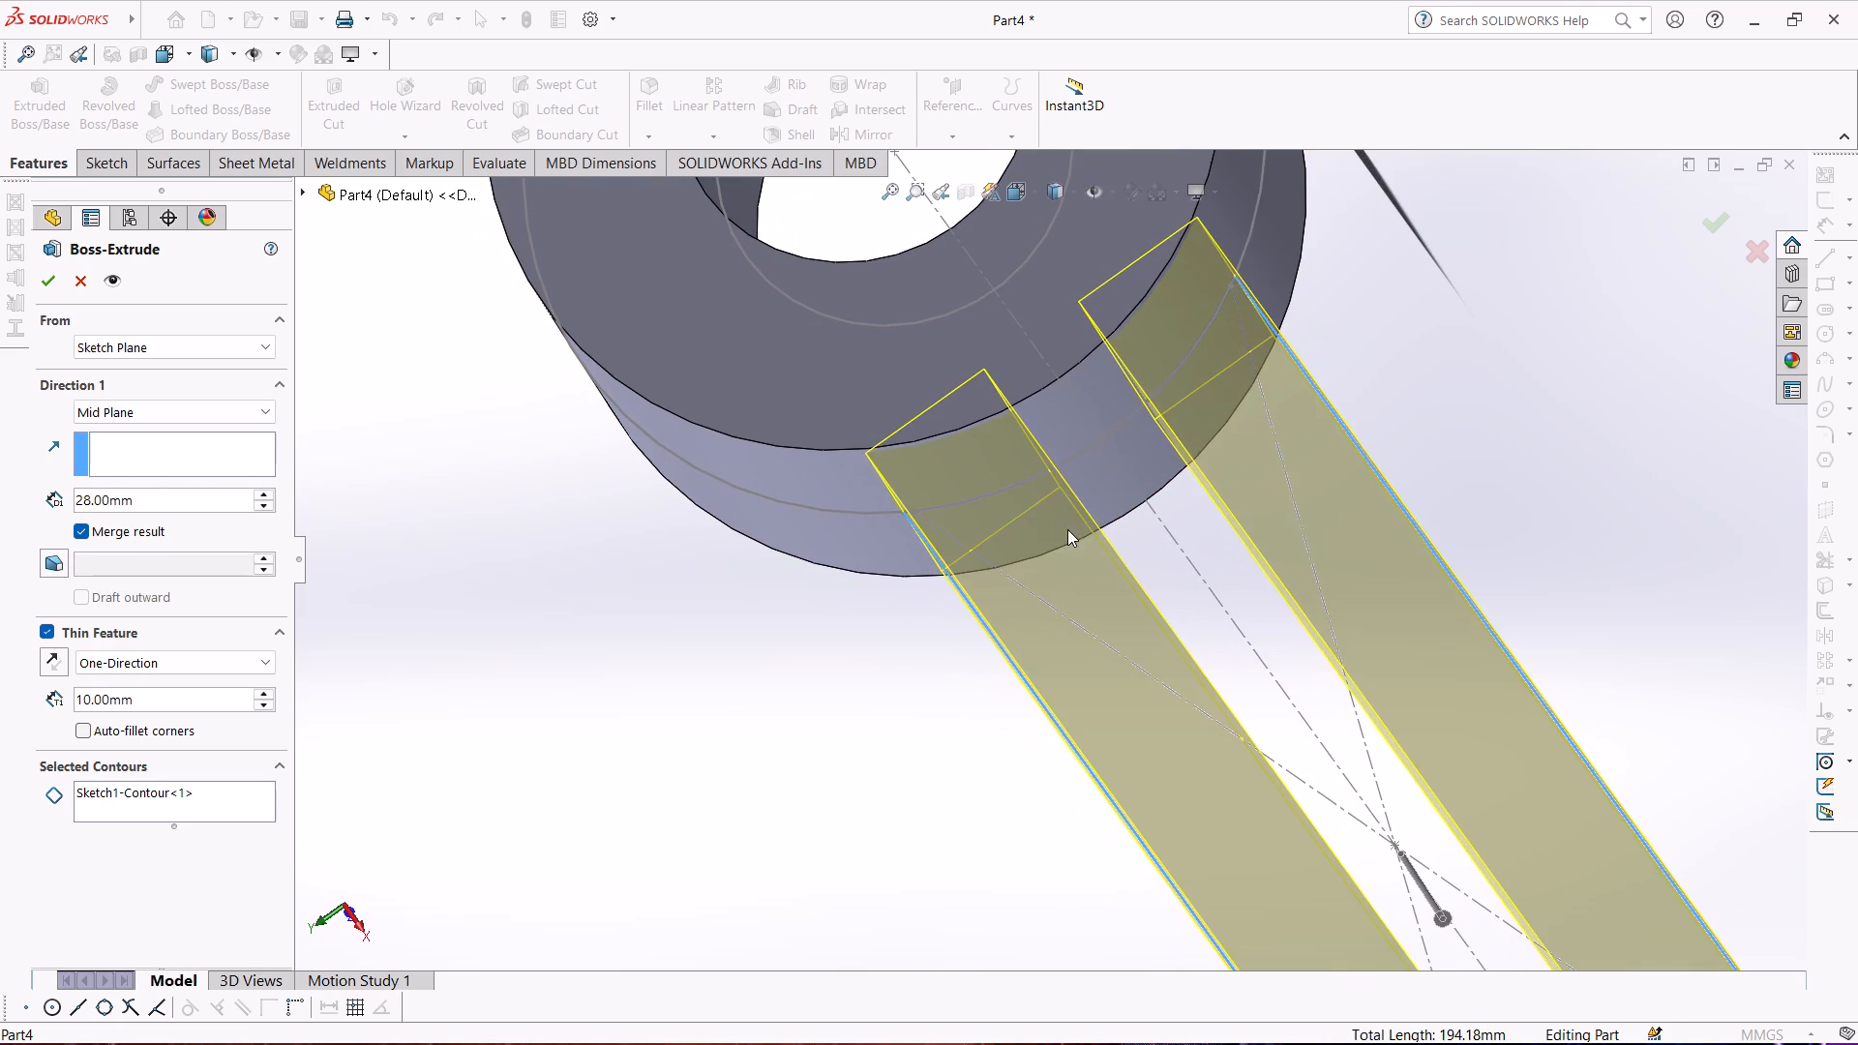
left_click(1110, 522)
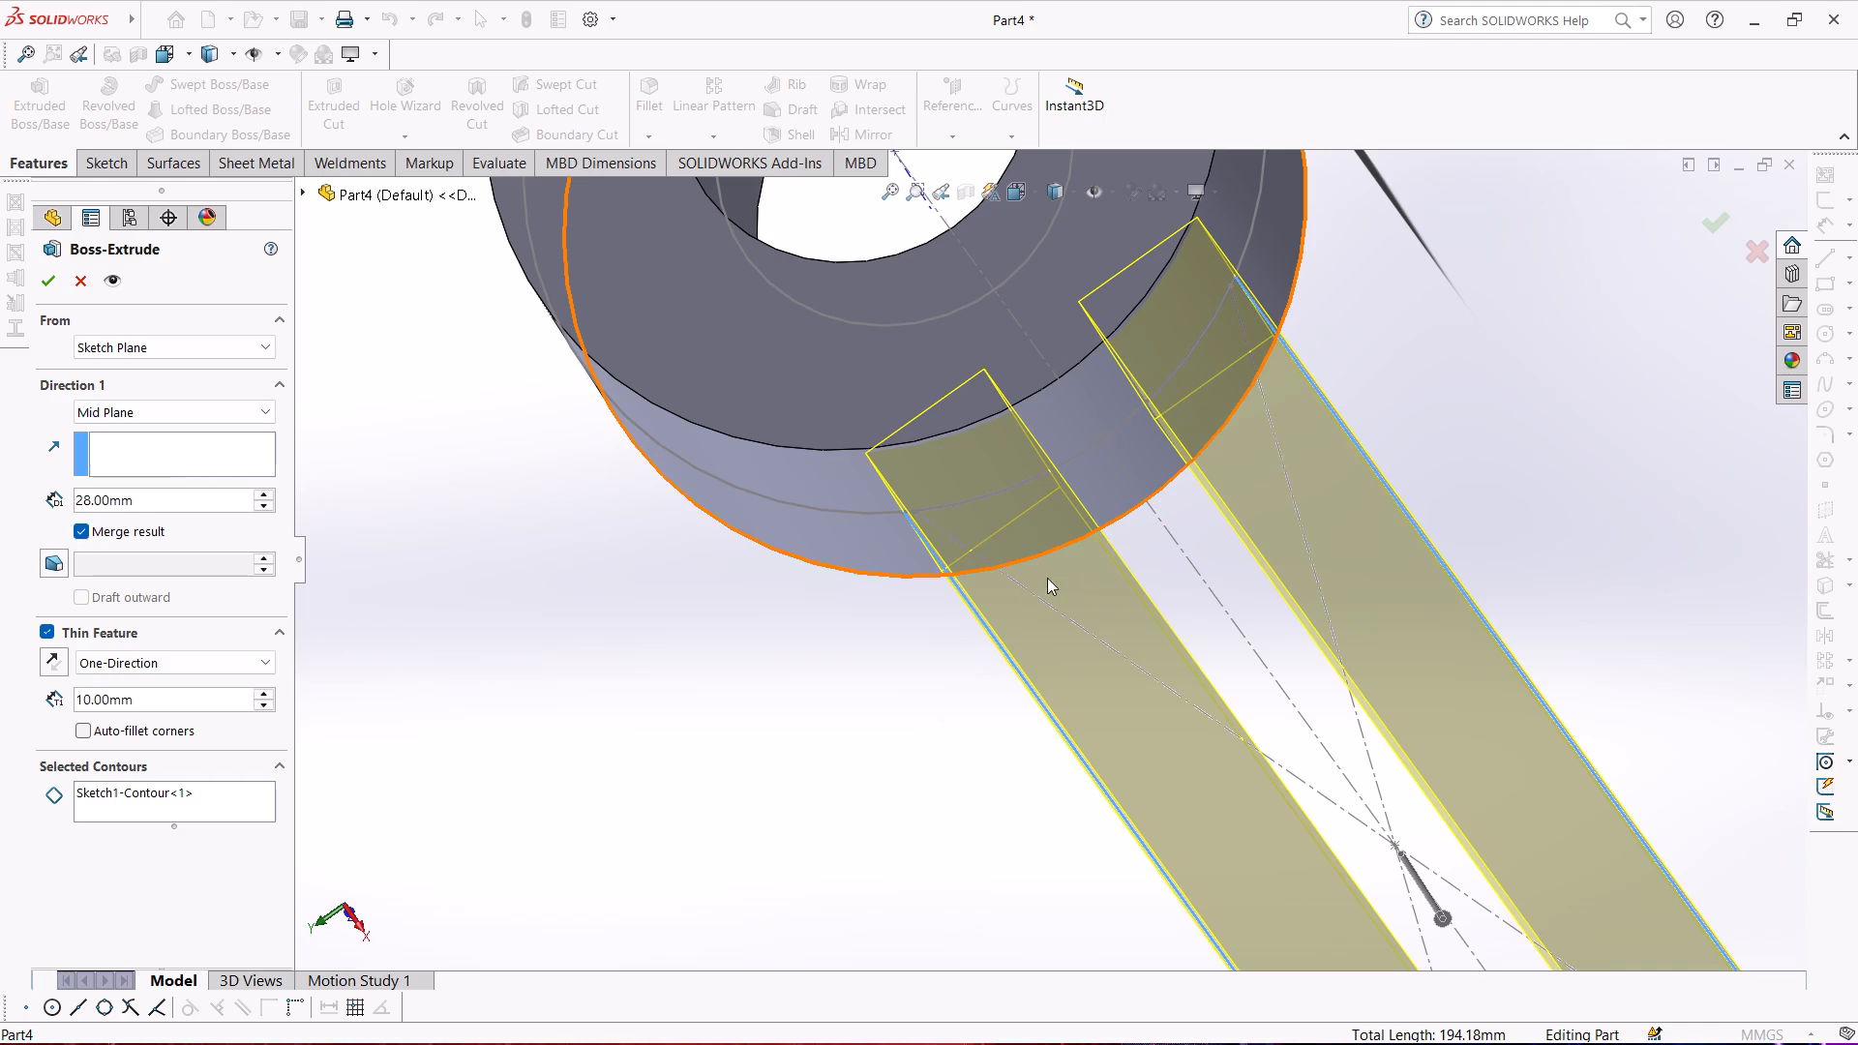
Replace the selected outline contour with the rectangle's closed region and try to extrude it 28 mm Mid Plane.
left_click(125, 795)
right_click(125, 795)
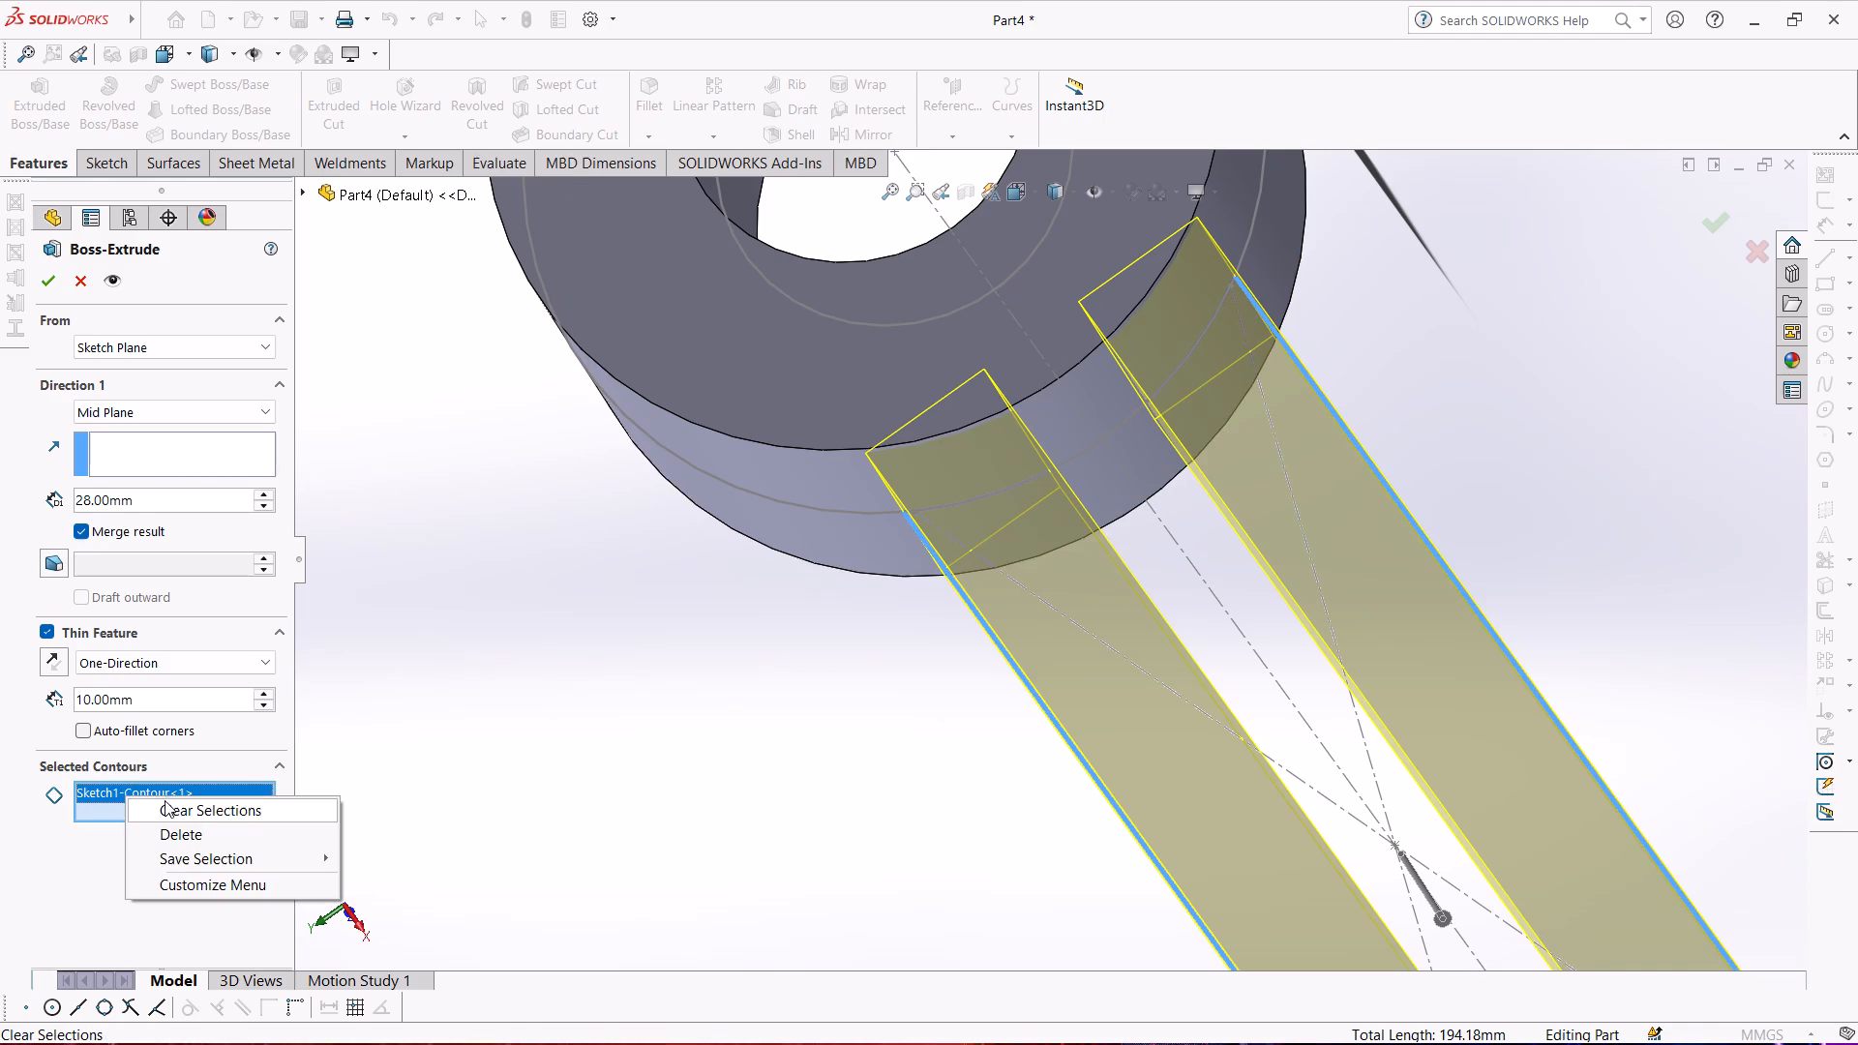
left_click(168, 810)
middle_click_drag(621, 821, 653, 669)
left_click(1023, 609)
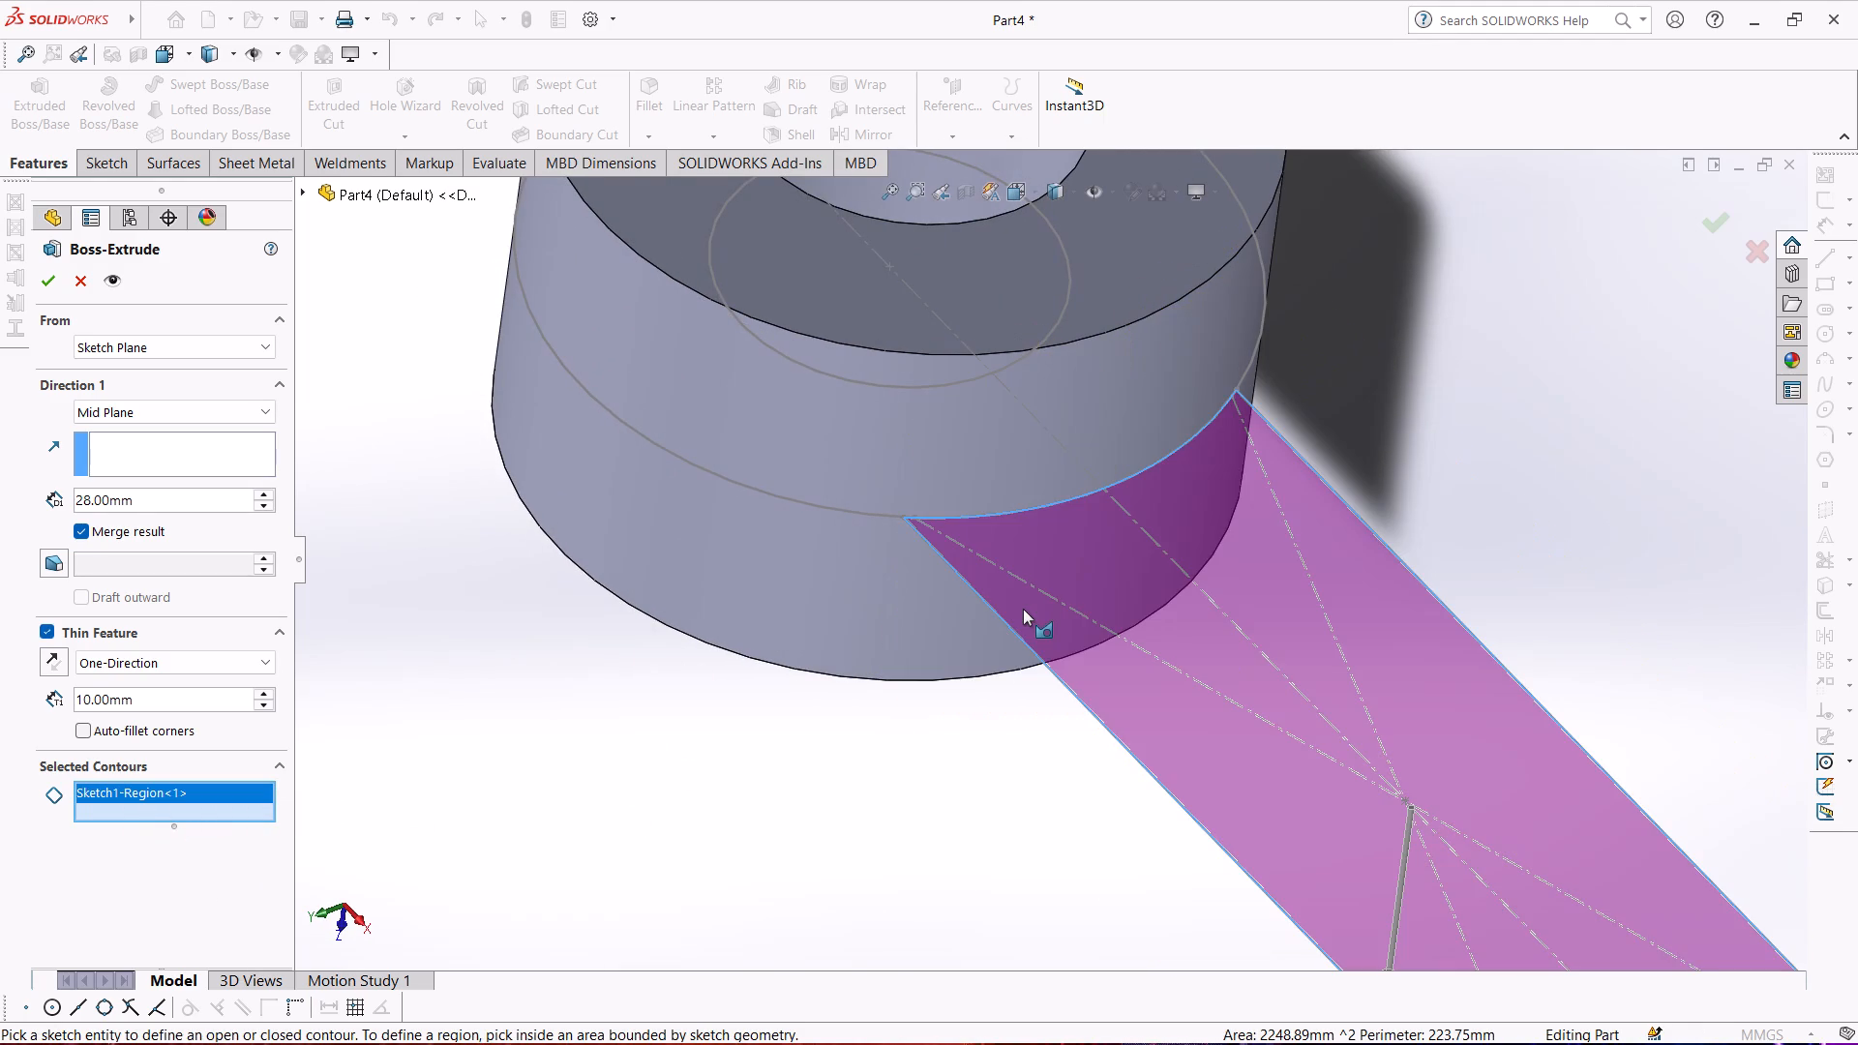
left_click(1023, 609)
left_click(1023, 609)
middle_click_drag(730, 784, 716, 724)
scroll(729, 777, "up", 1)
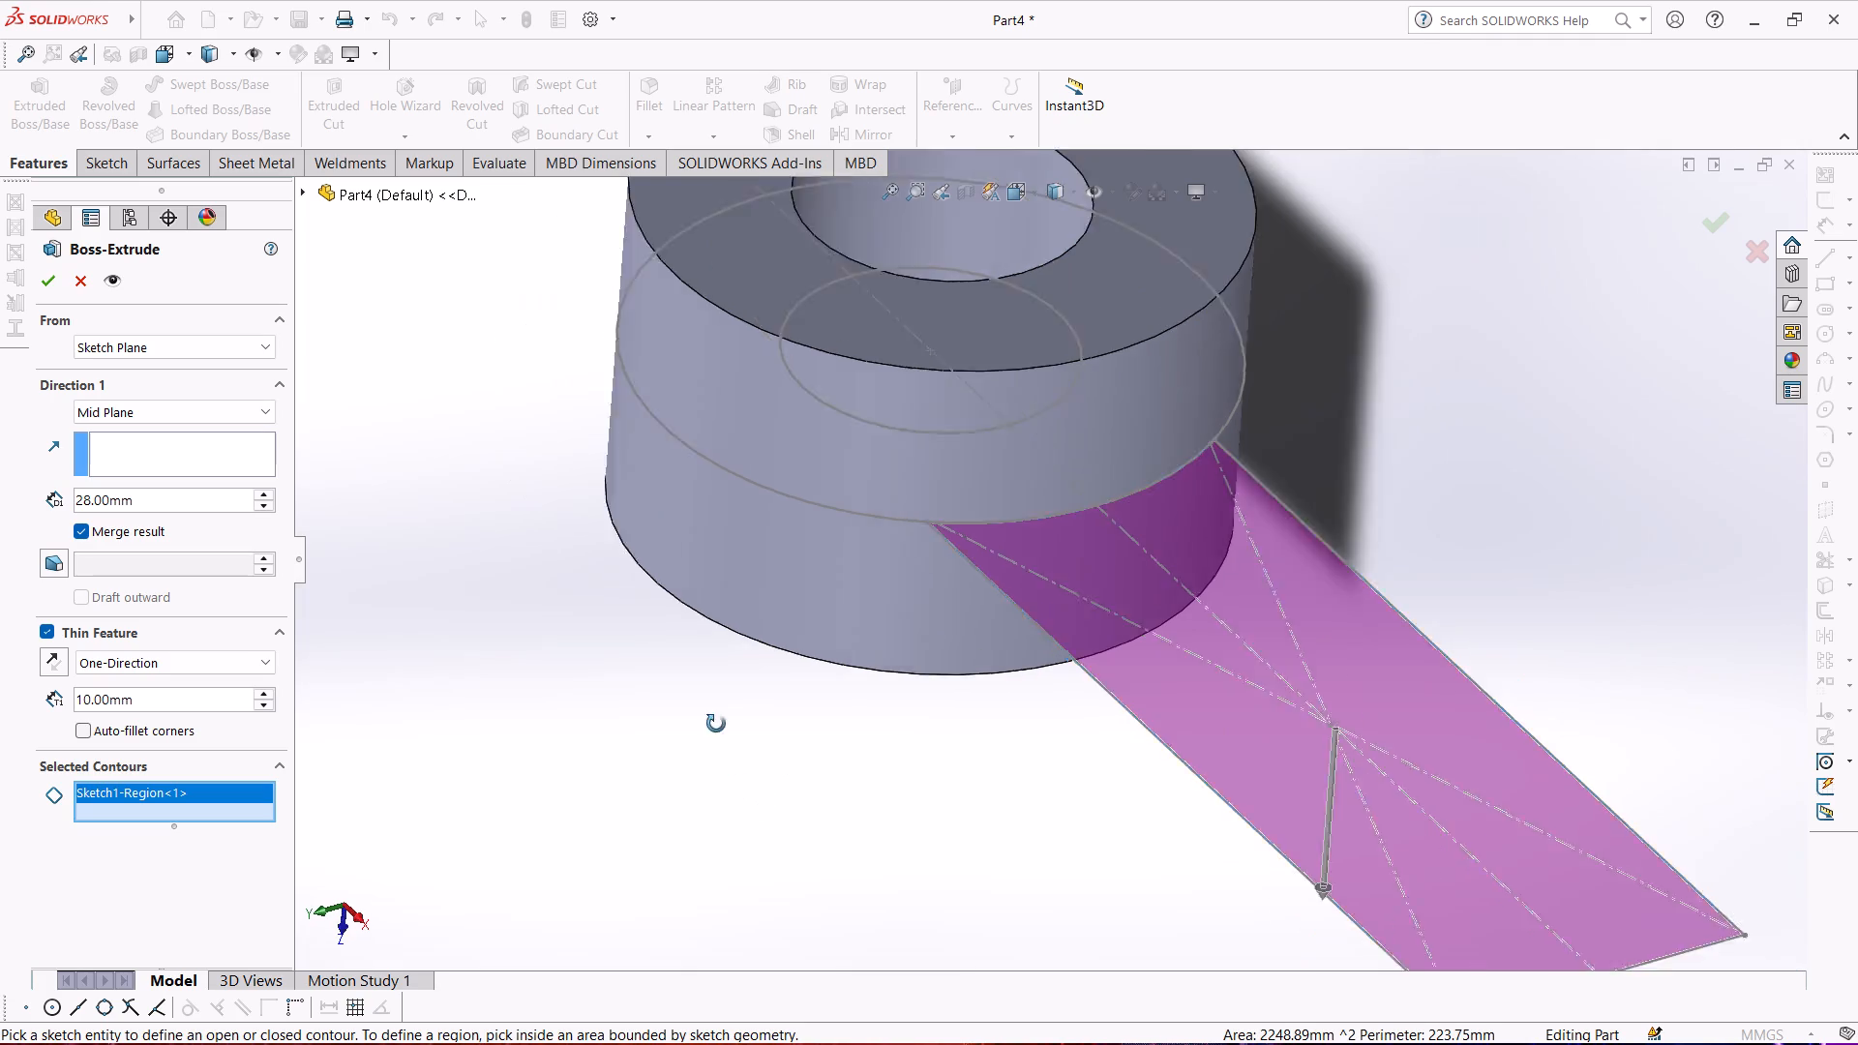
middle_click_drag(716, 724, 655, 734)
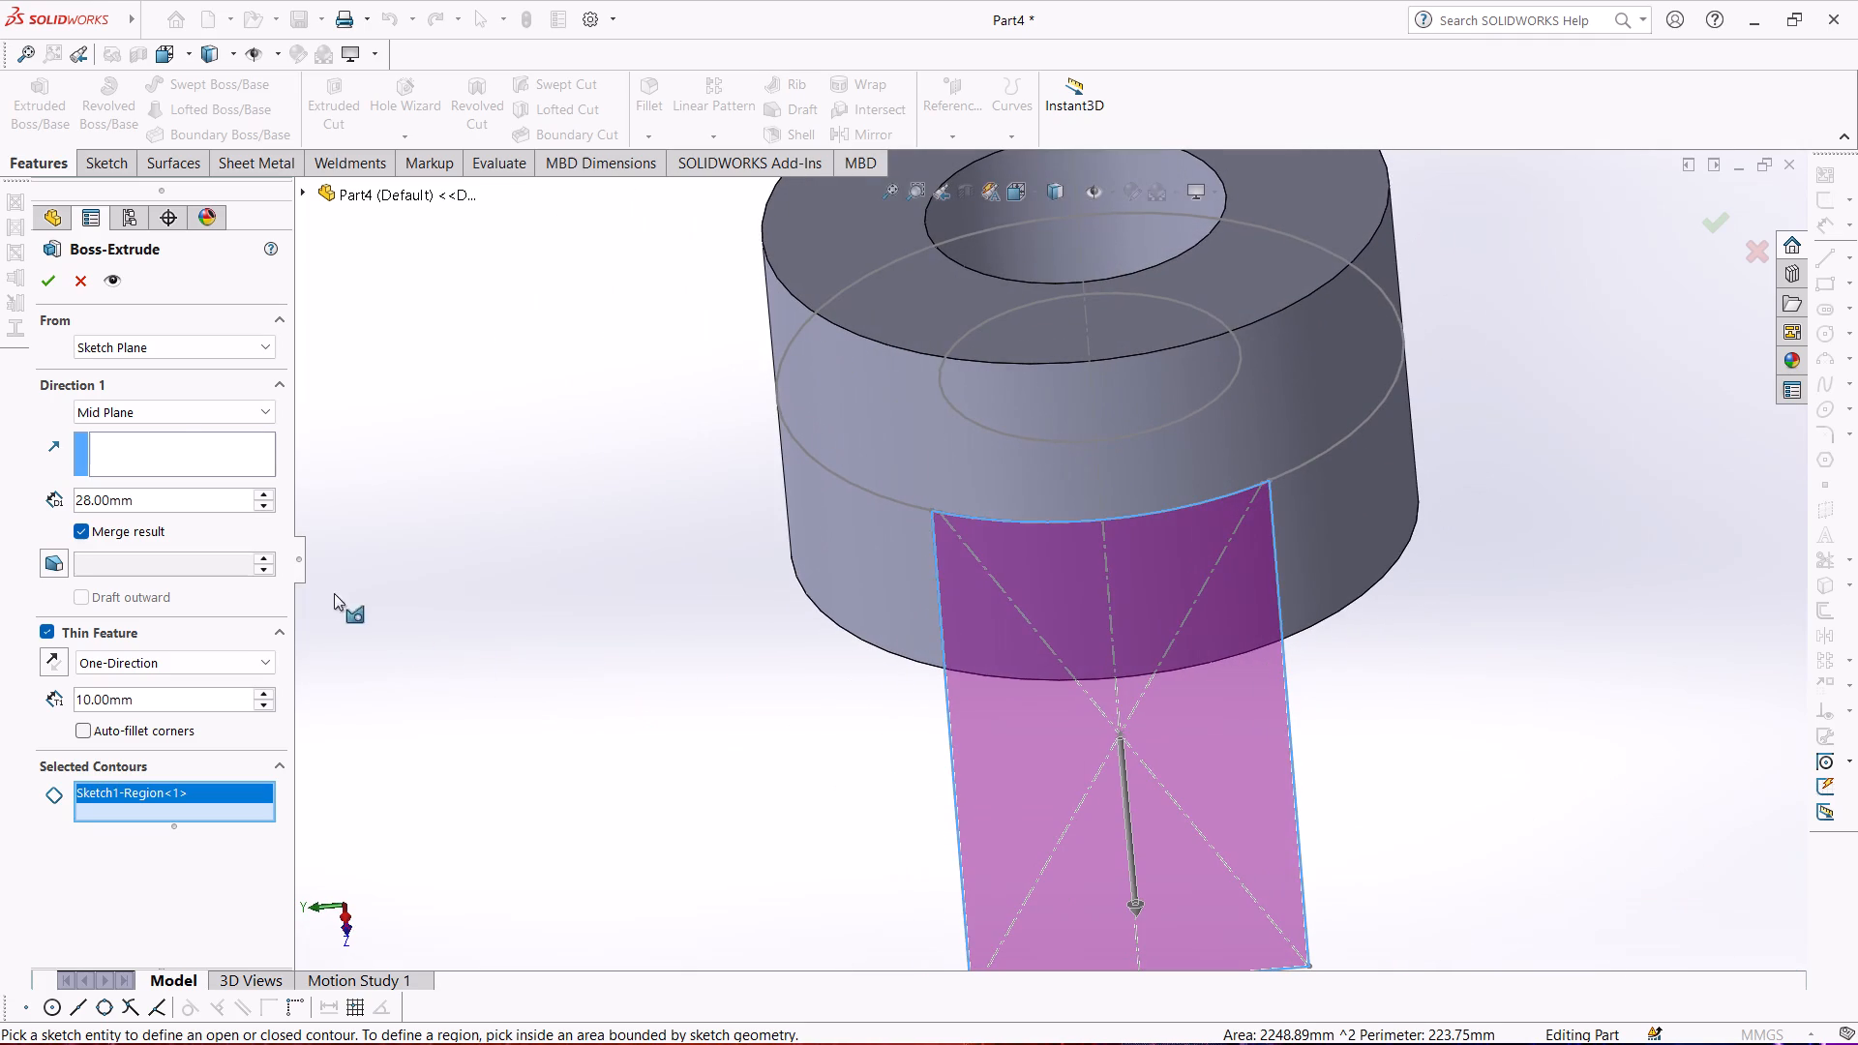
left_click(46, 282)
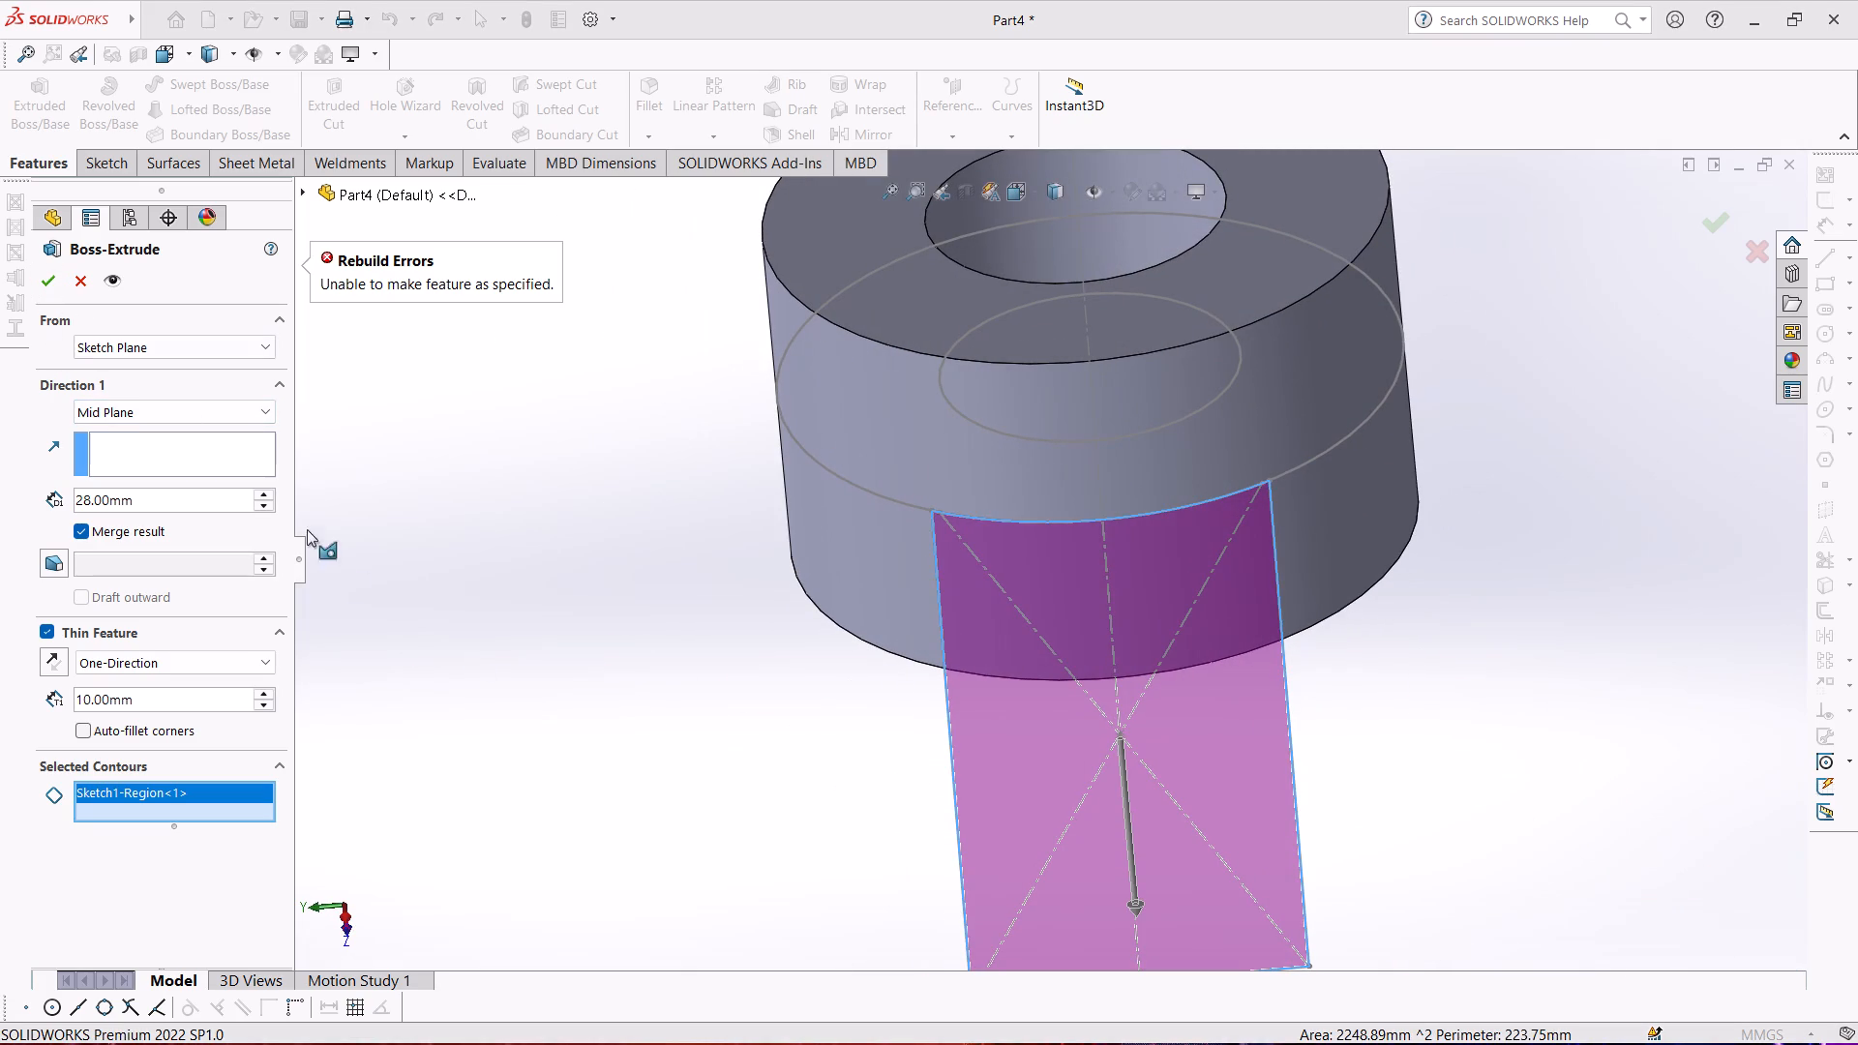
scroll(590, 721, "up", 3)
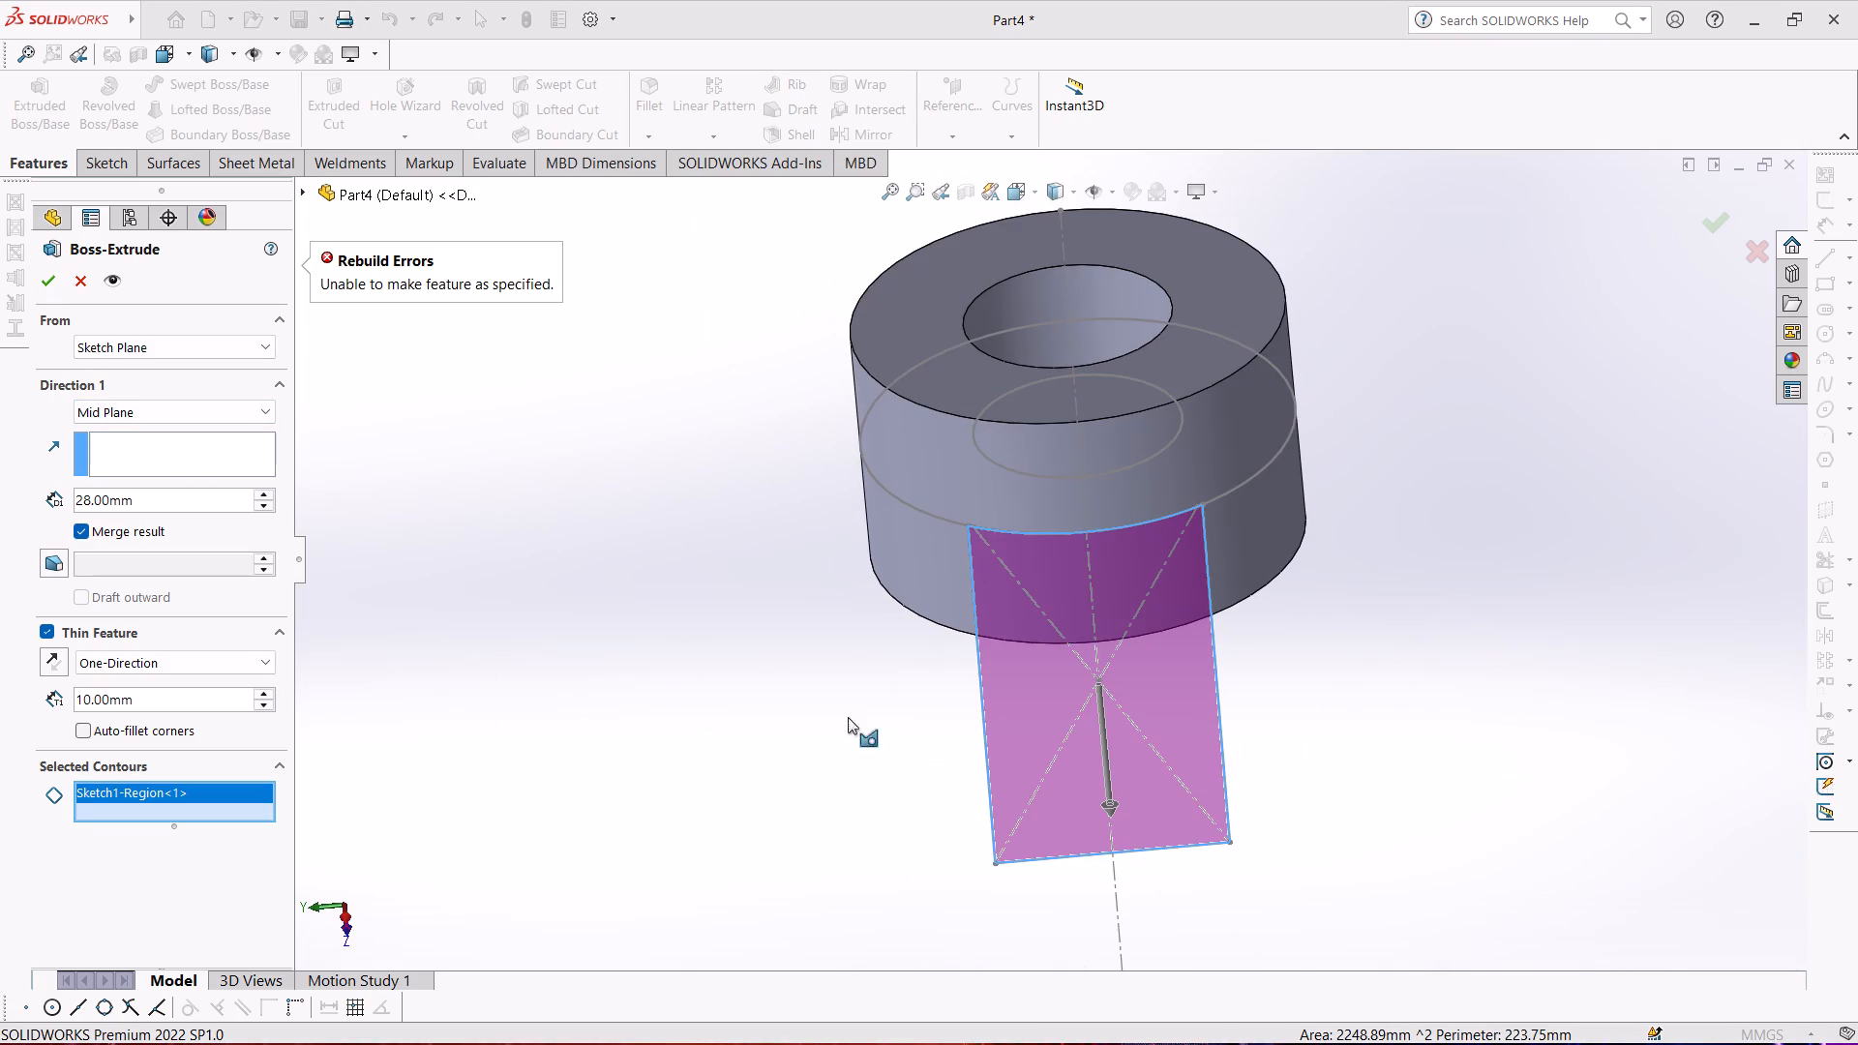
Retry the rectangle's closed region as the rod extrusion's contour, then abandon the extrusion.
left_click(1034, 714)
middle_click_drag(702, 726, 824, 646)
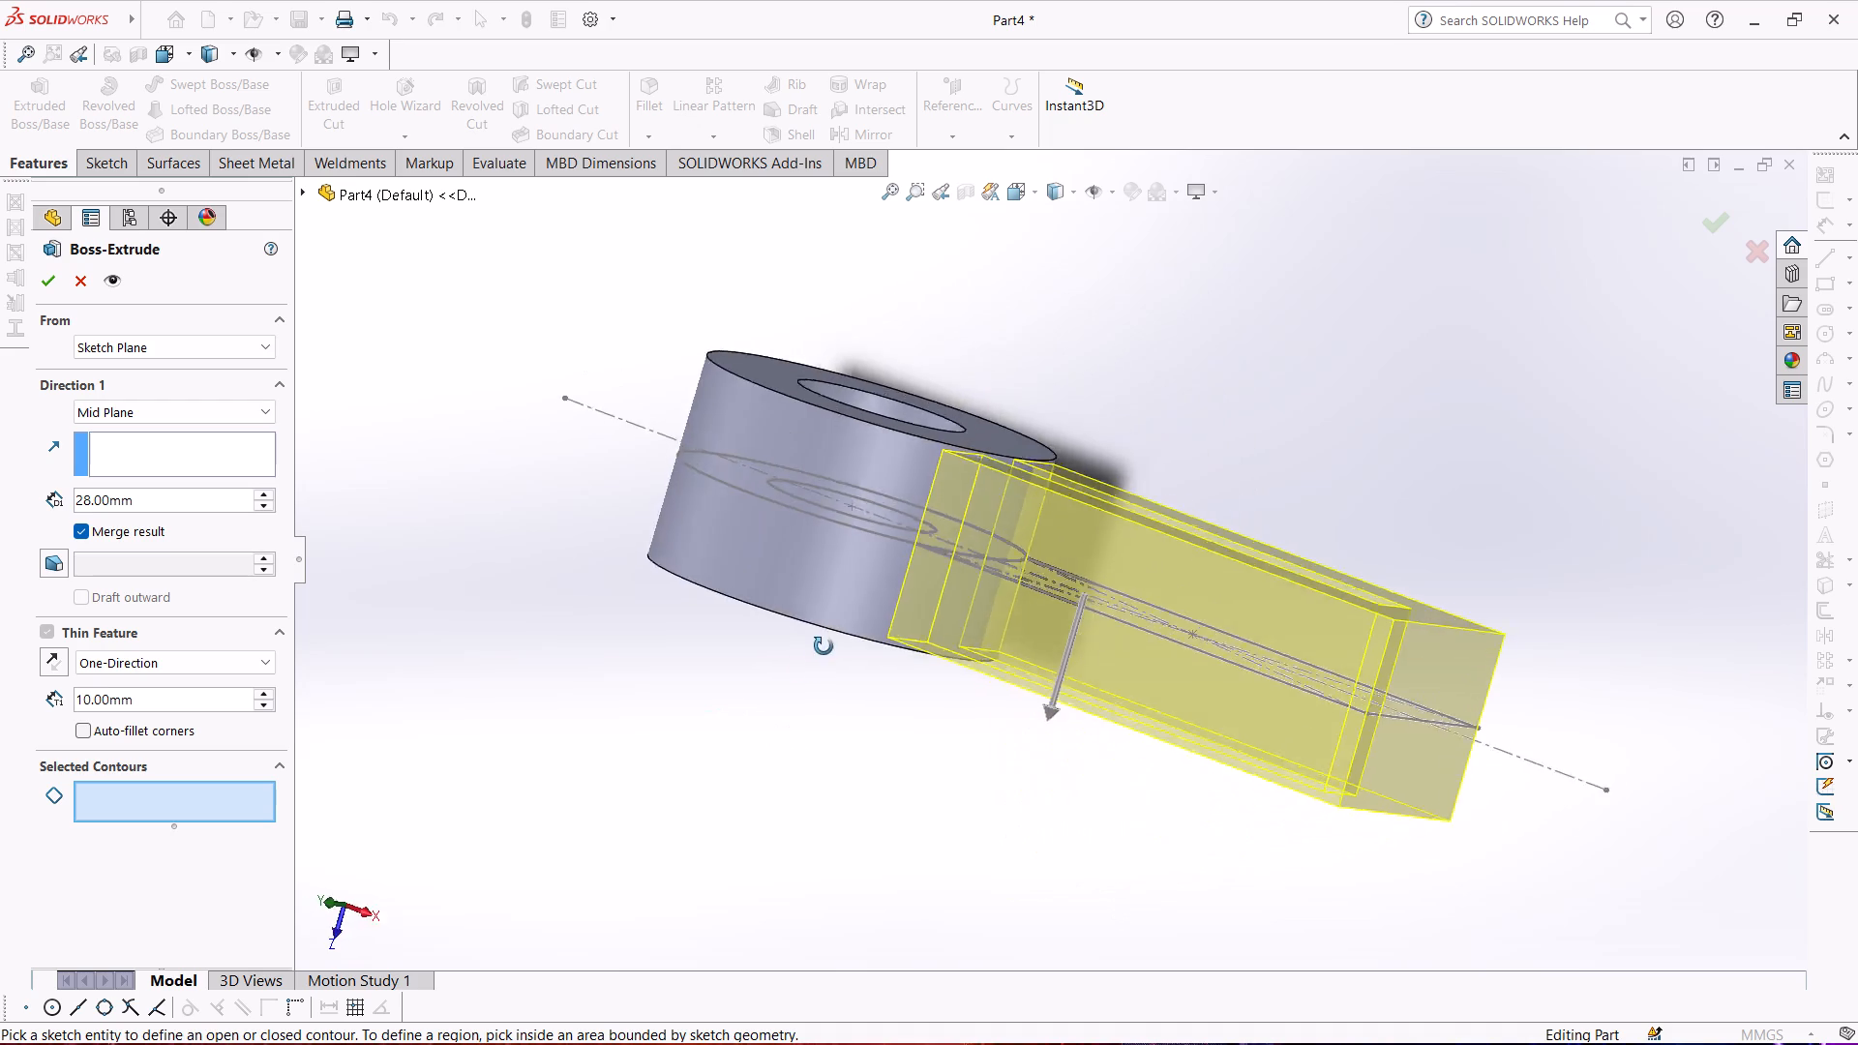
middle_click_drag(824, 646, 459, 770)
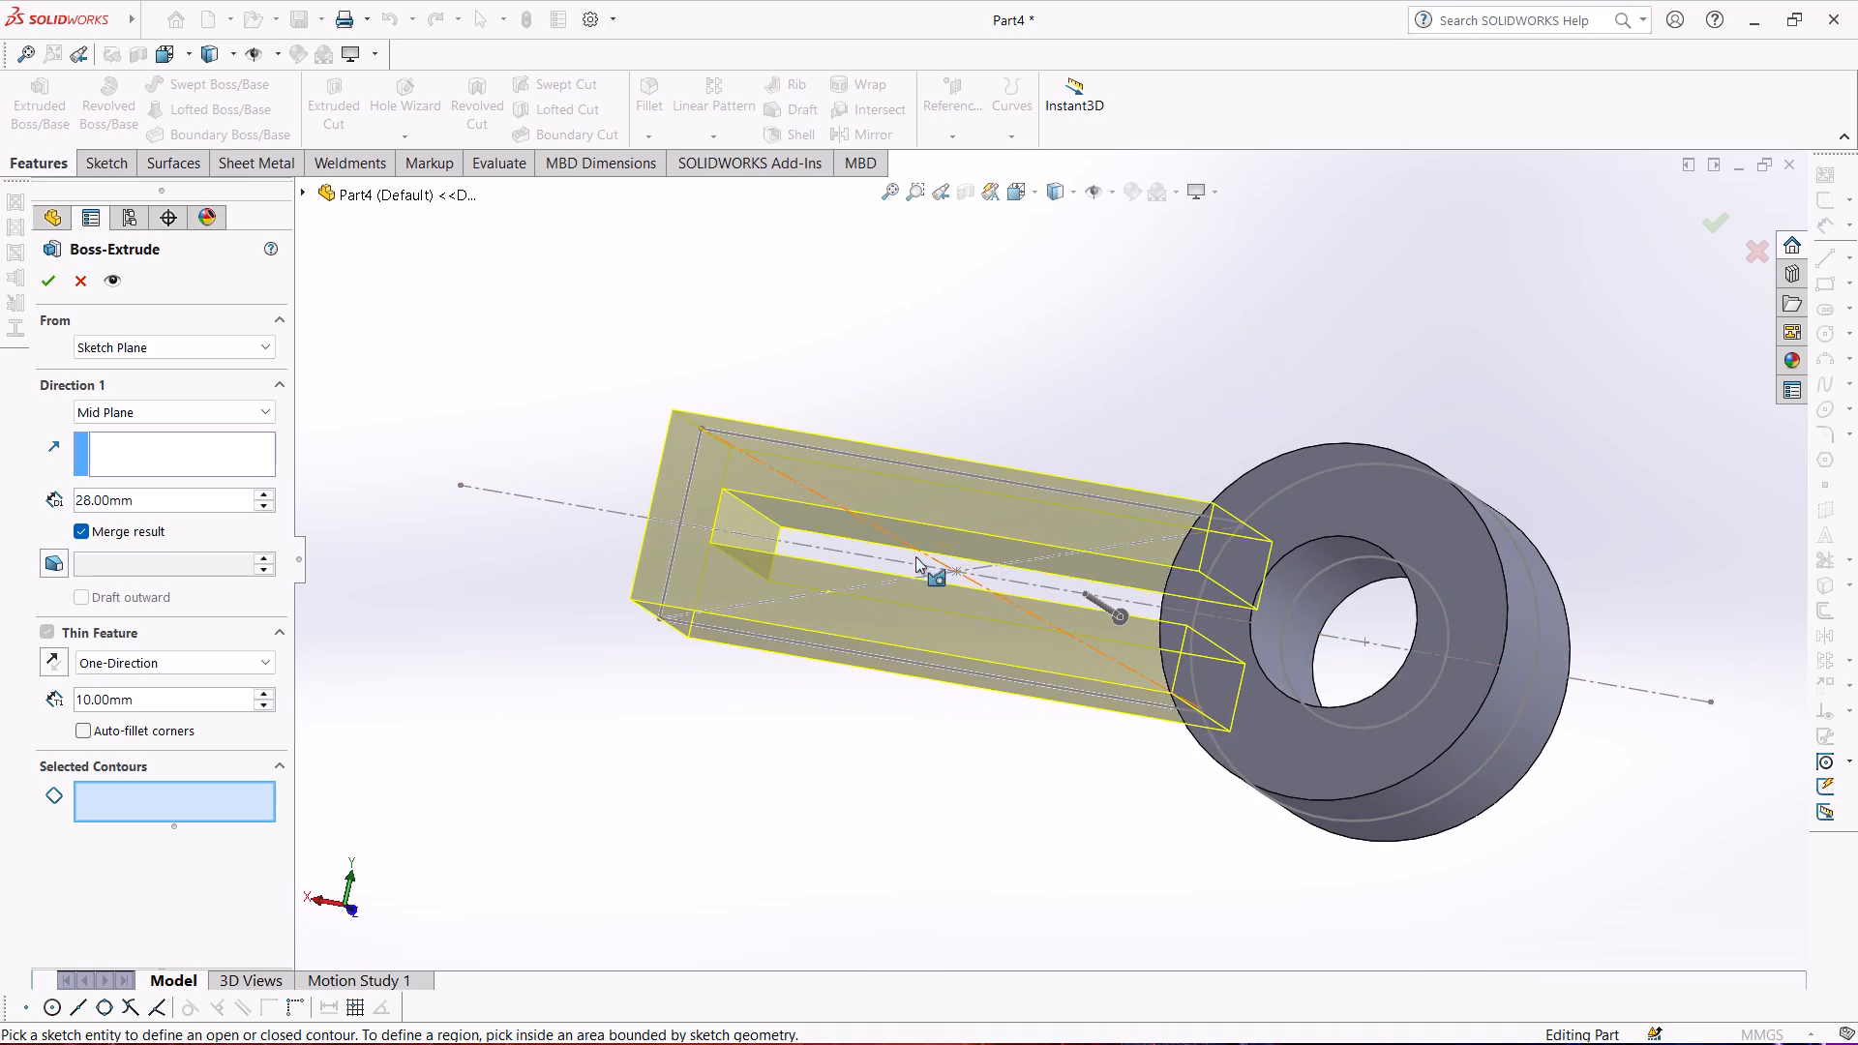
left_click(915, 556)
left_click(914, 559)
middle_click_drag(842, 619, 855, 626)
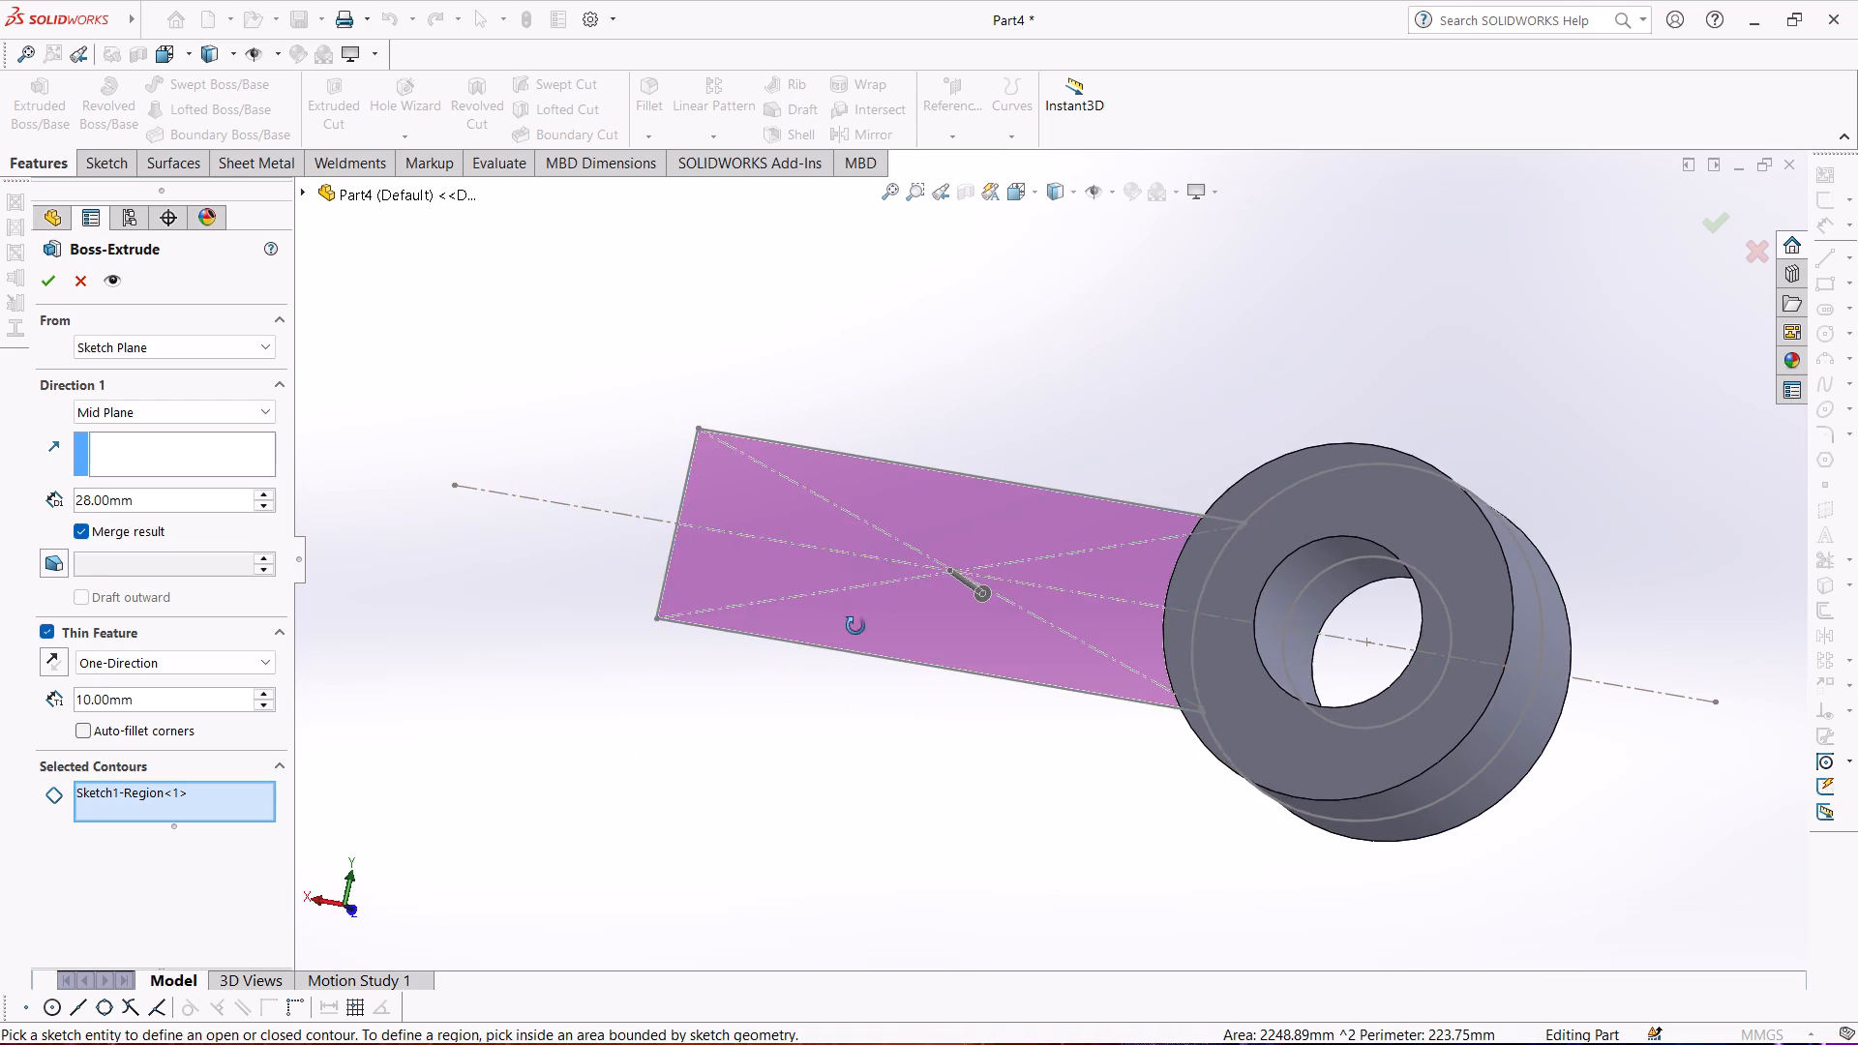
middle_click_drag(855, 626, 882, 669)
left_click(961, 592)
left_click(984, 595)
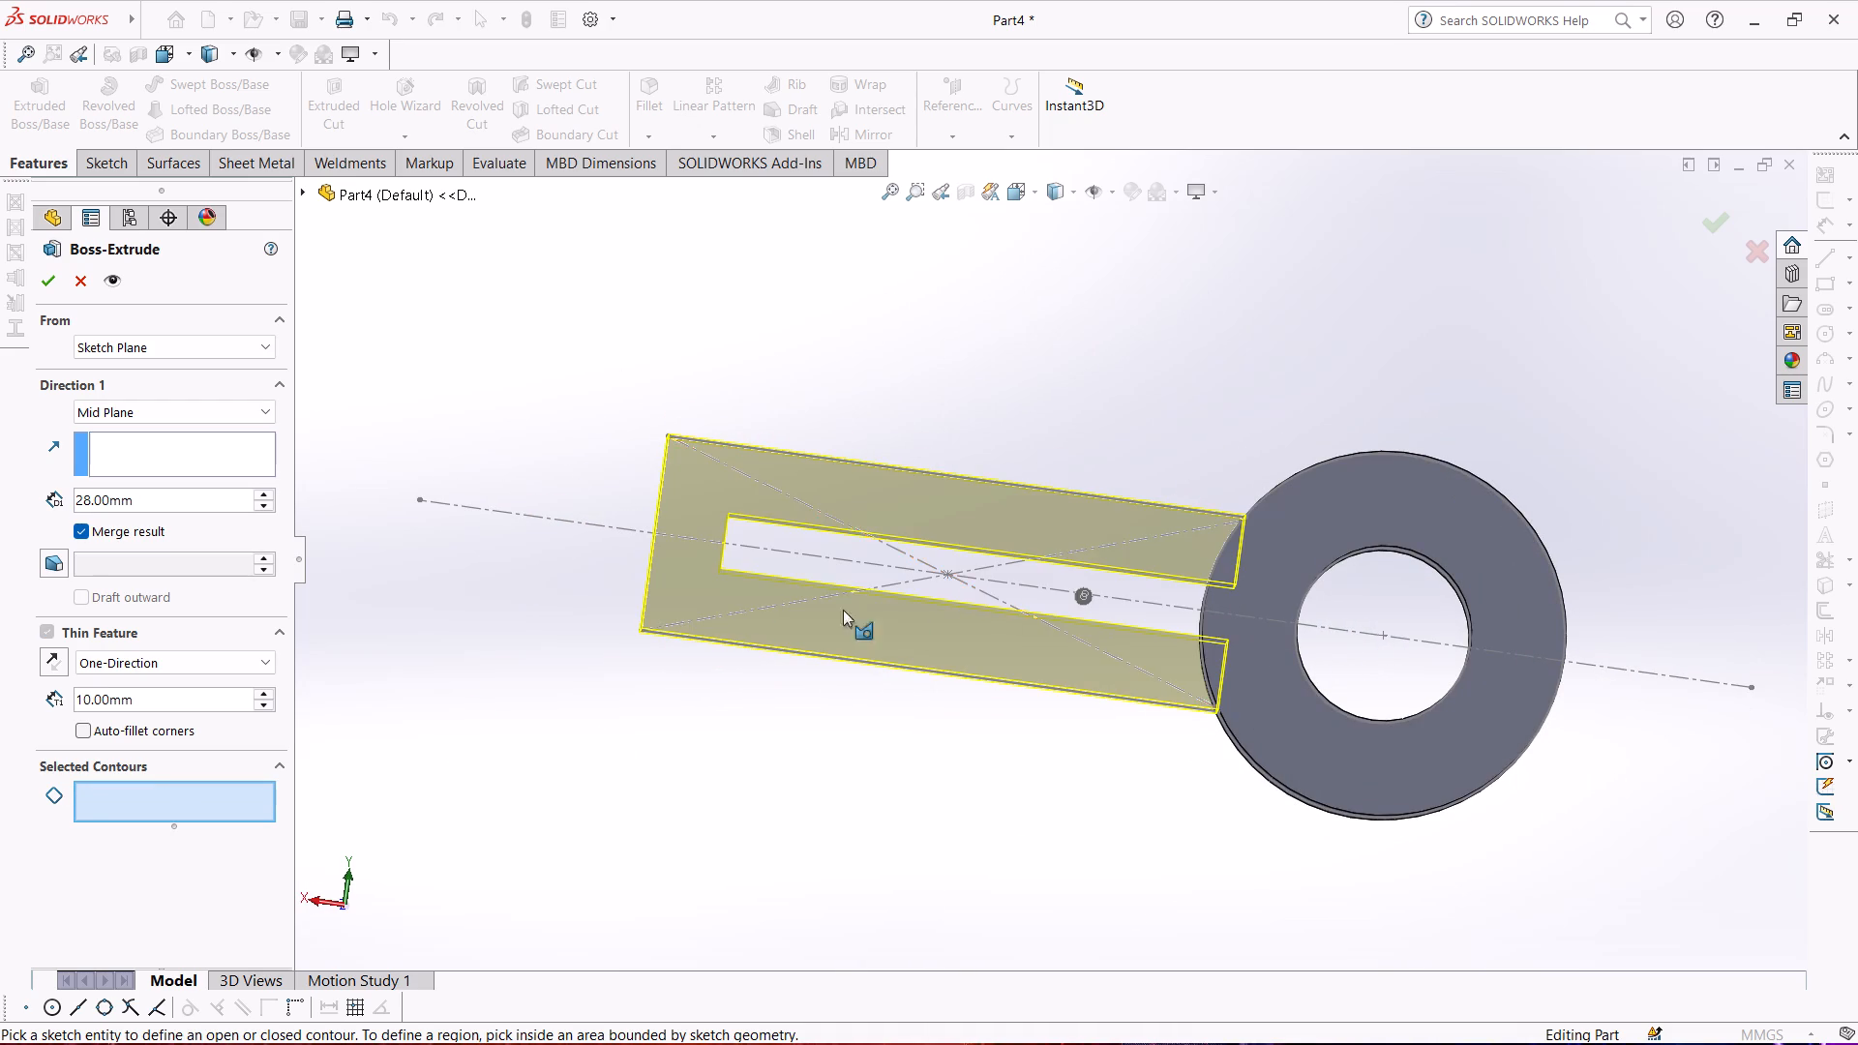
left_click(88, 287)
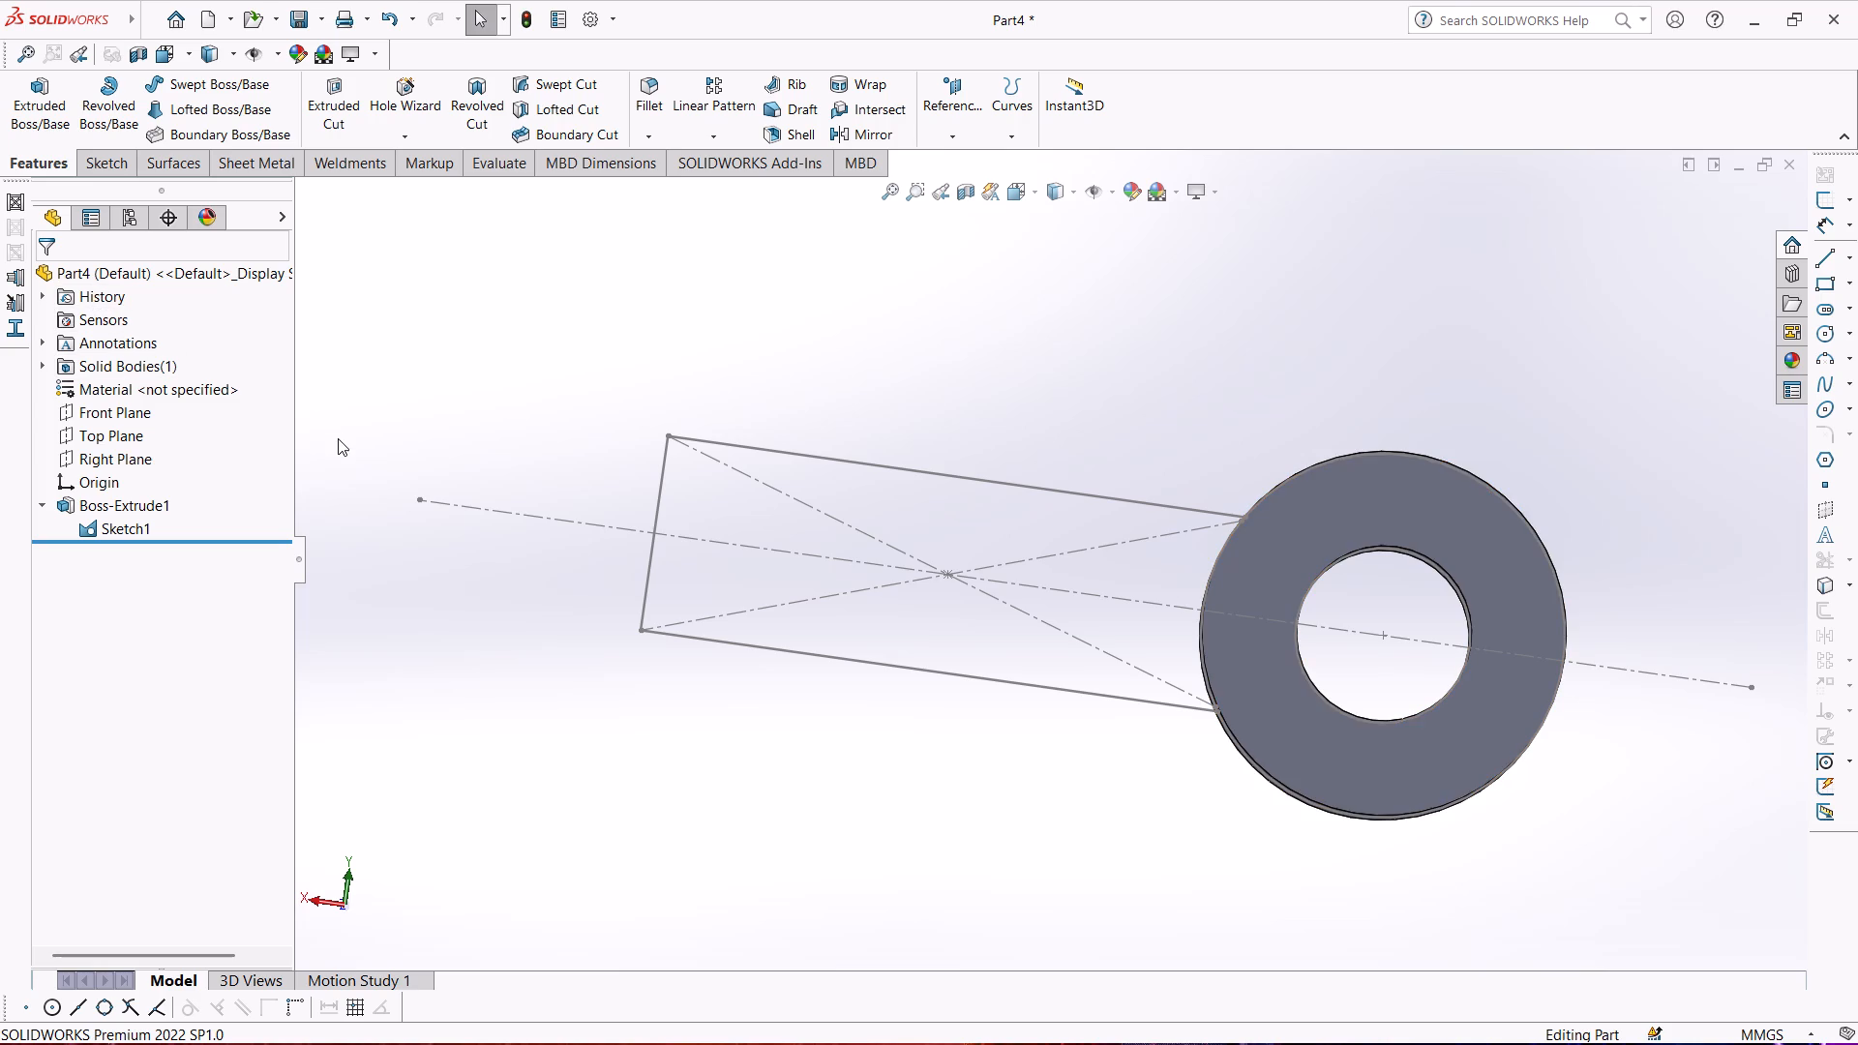
Undo the showing of the sketch and the ring's extrusion.
key("ctrl+z")
key("ctrl+z")
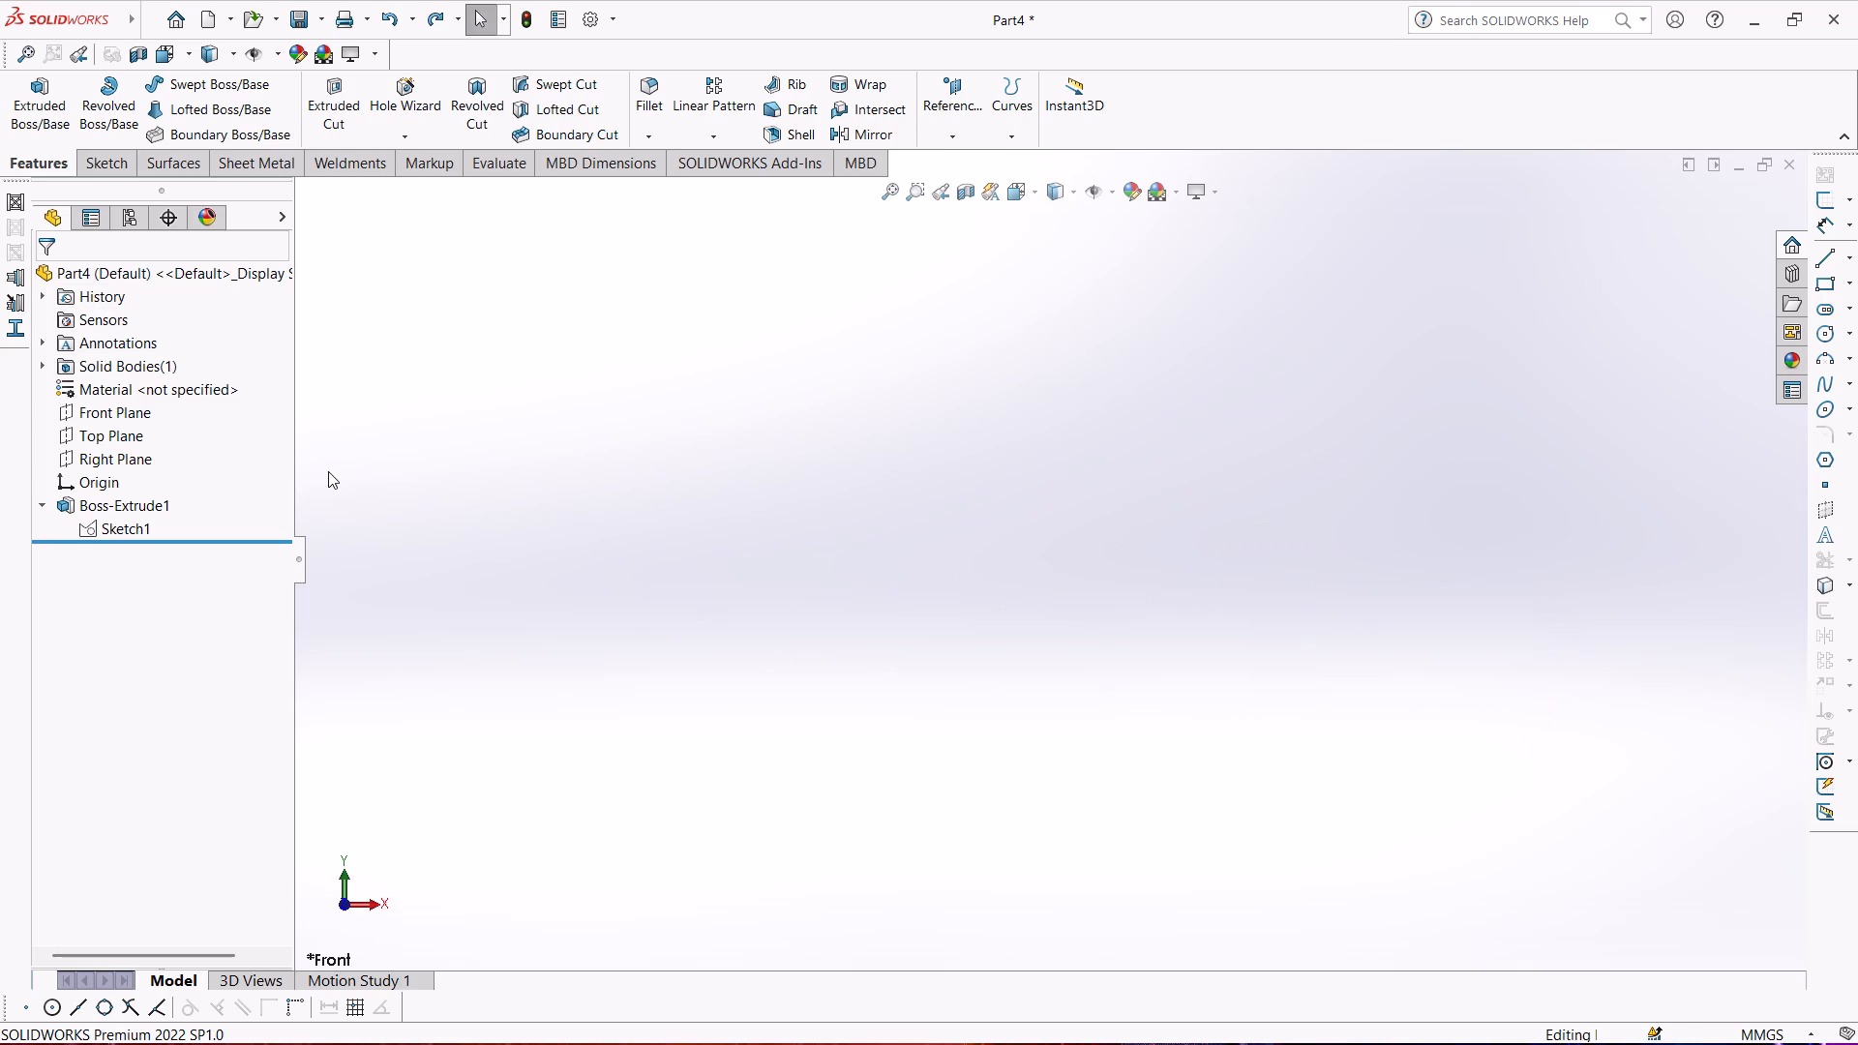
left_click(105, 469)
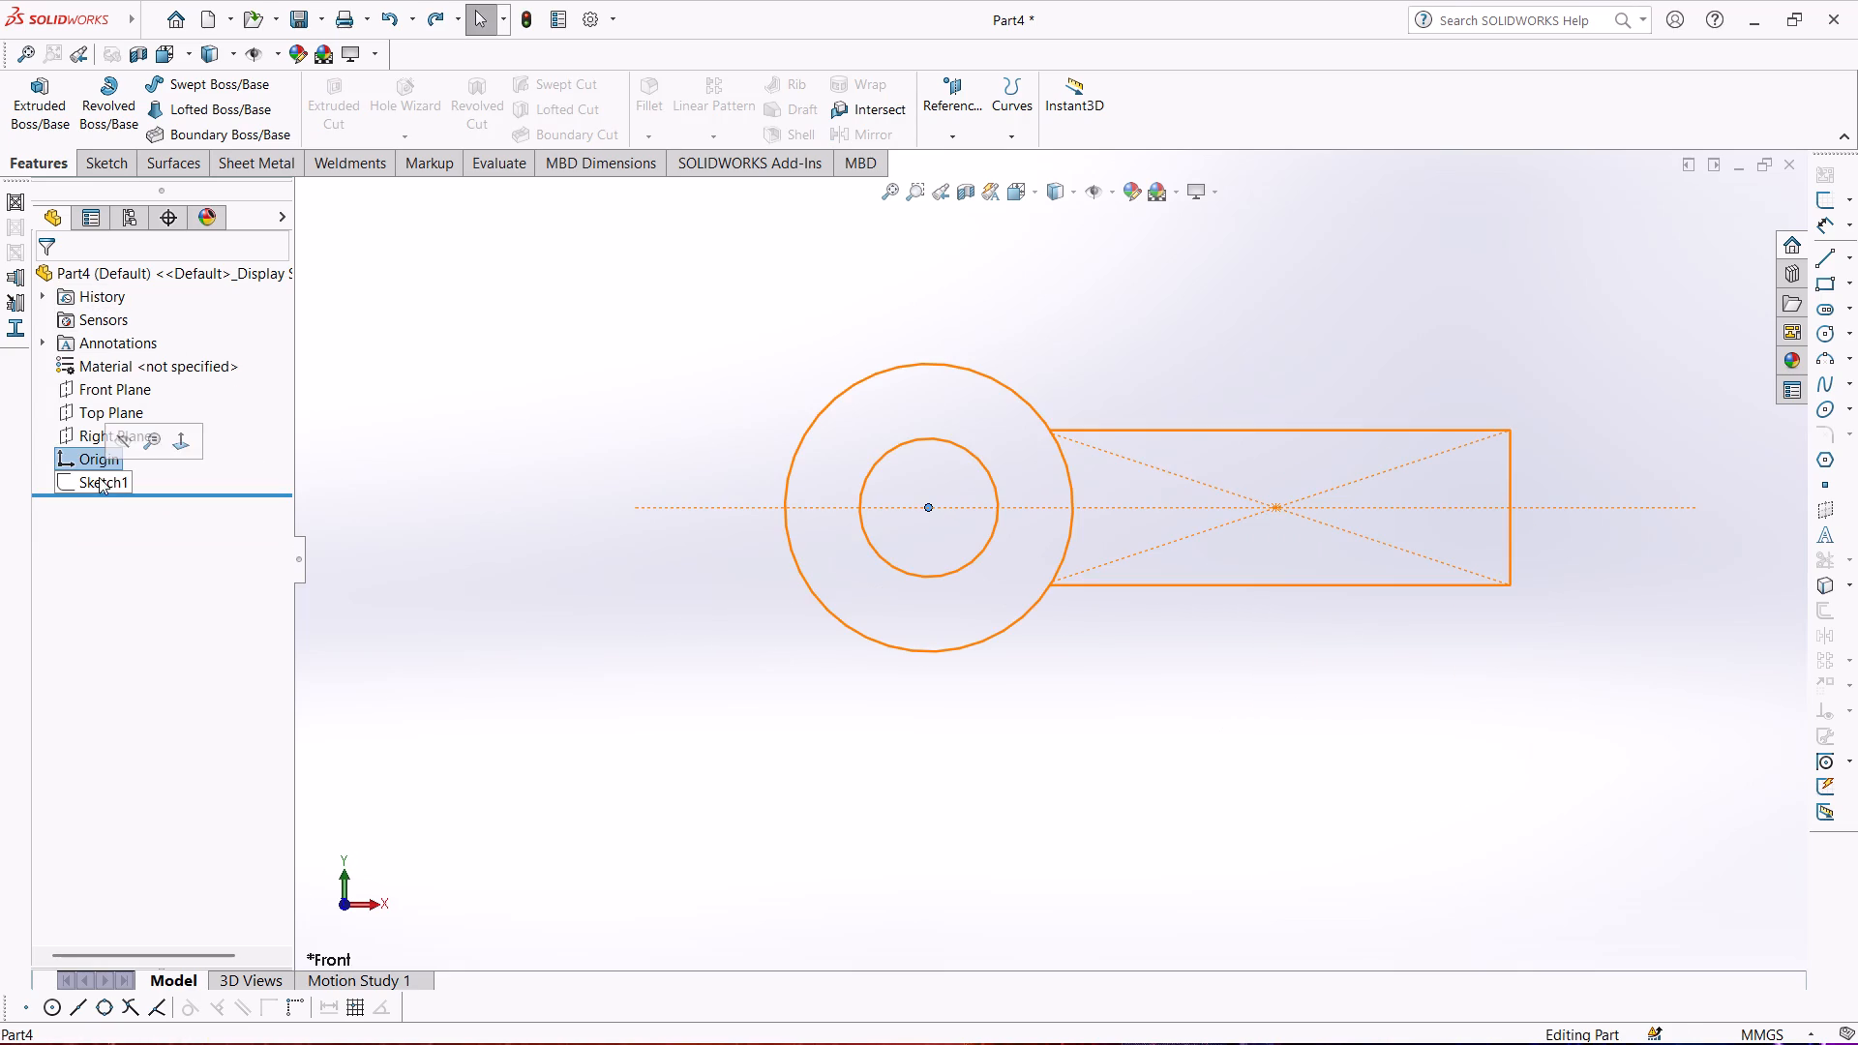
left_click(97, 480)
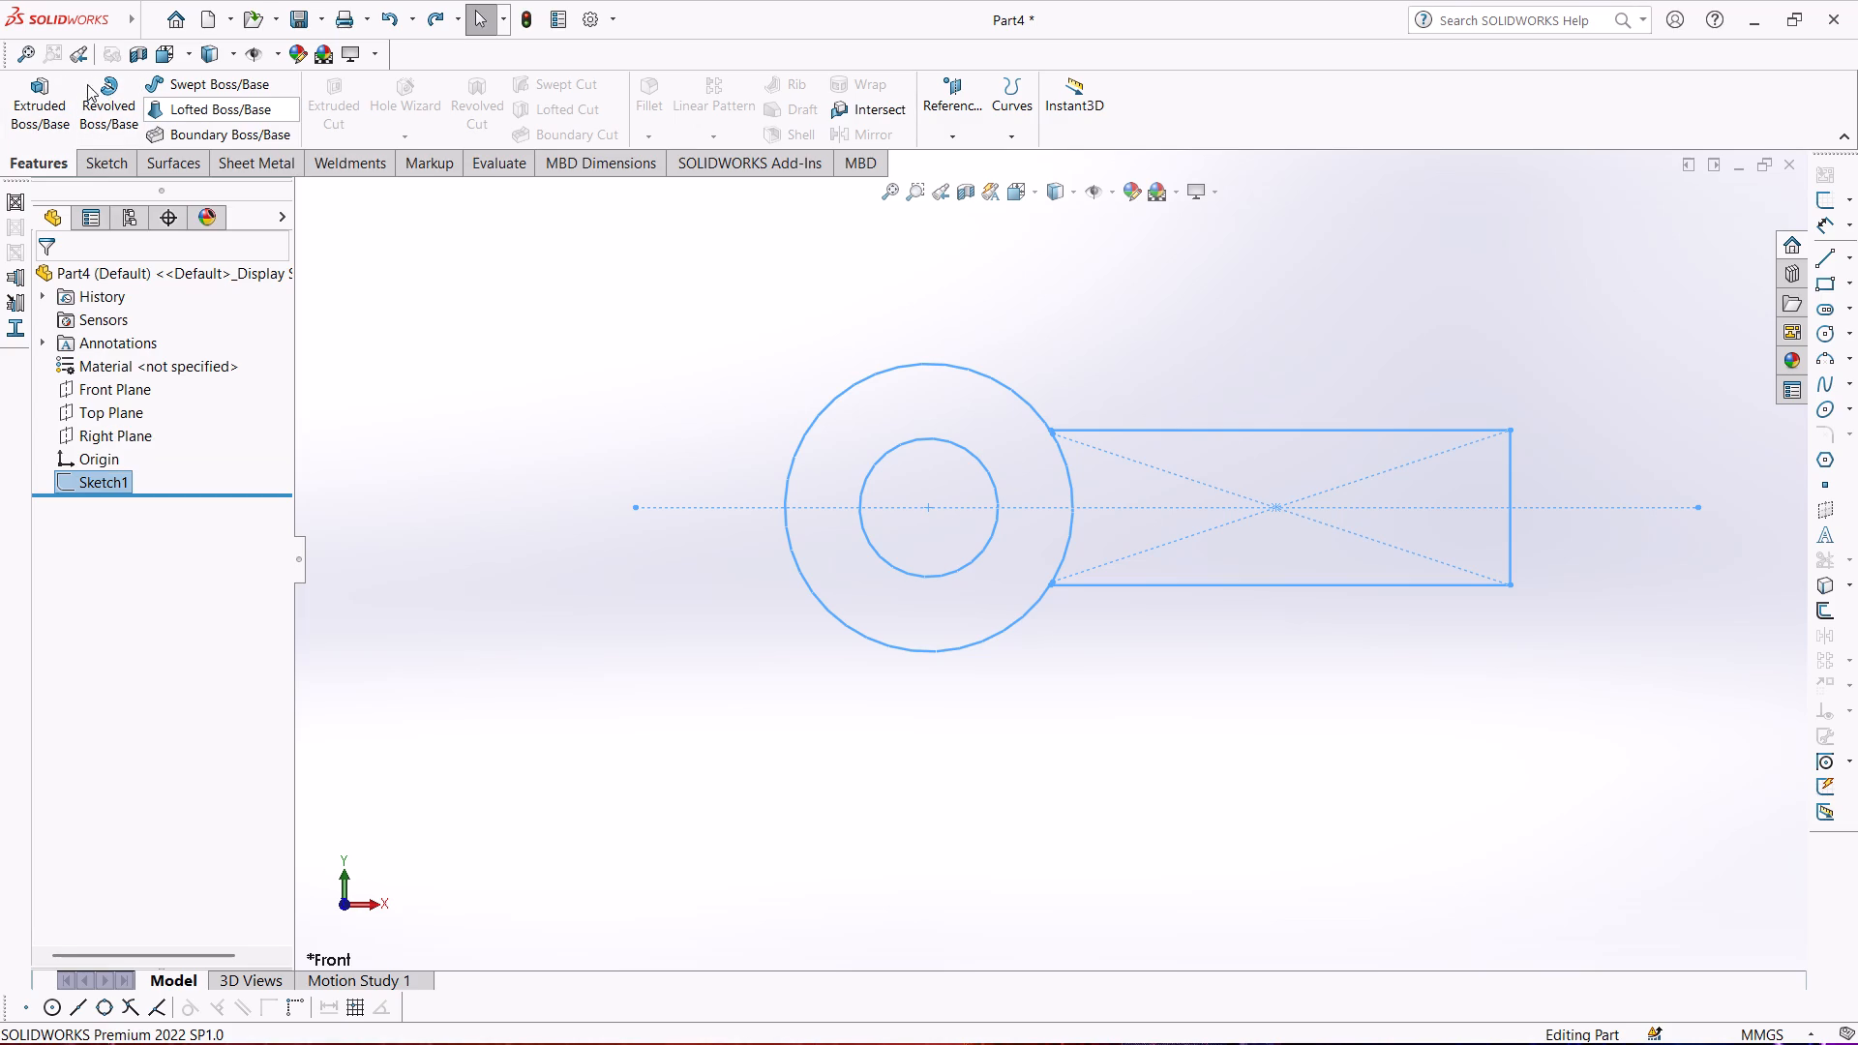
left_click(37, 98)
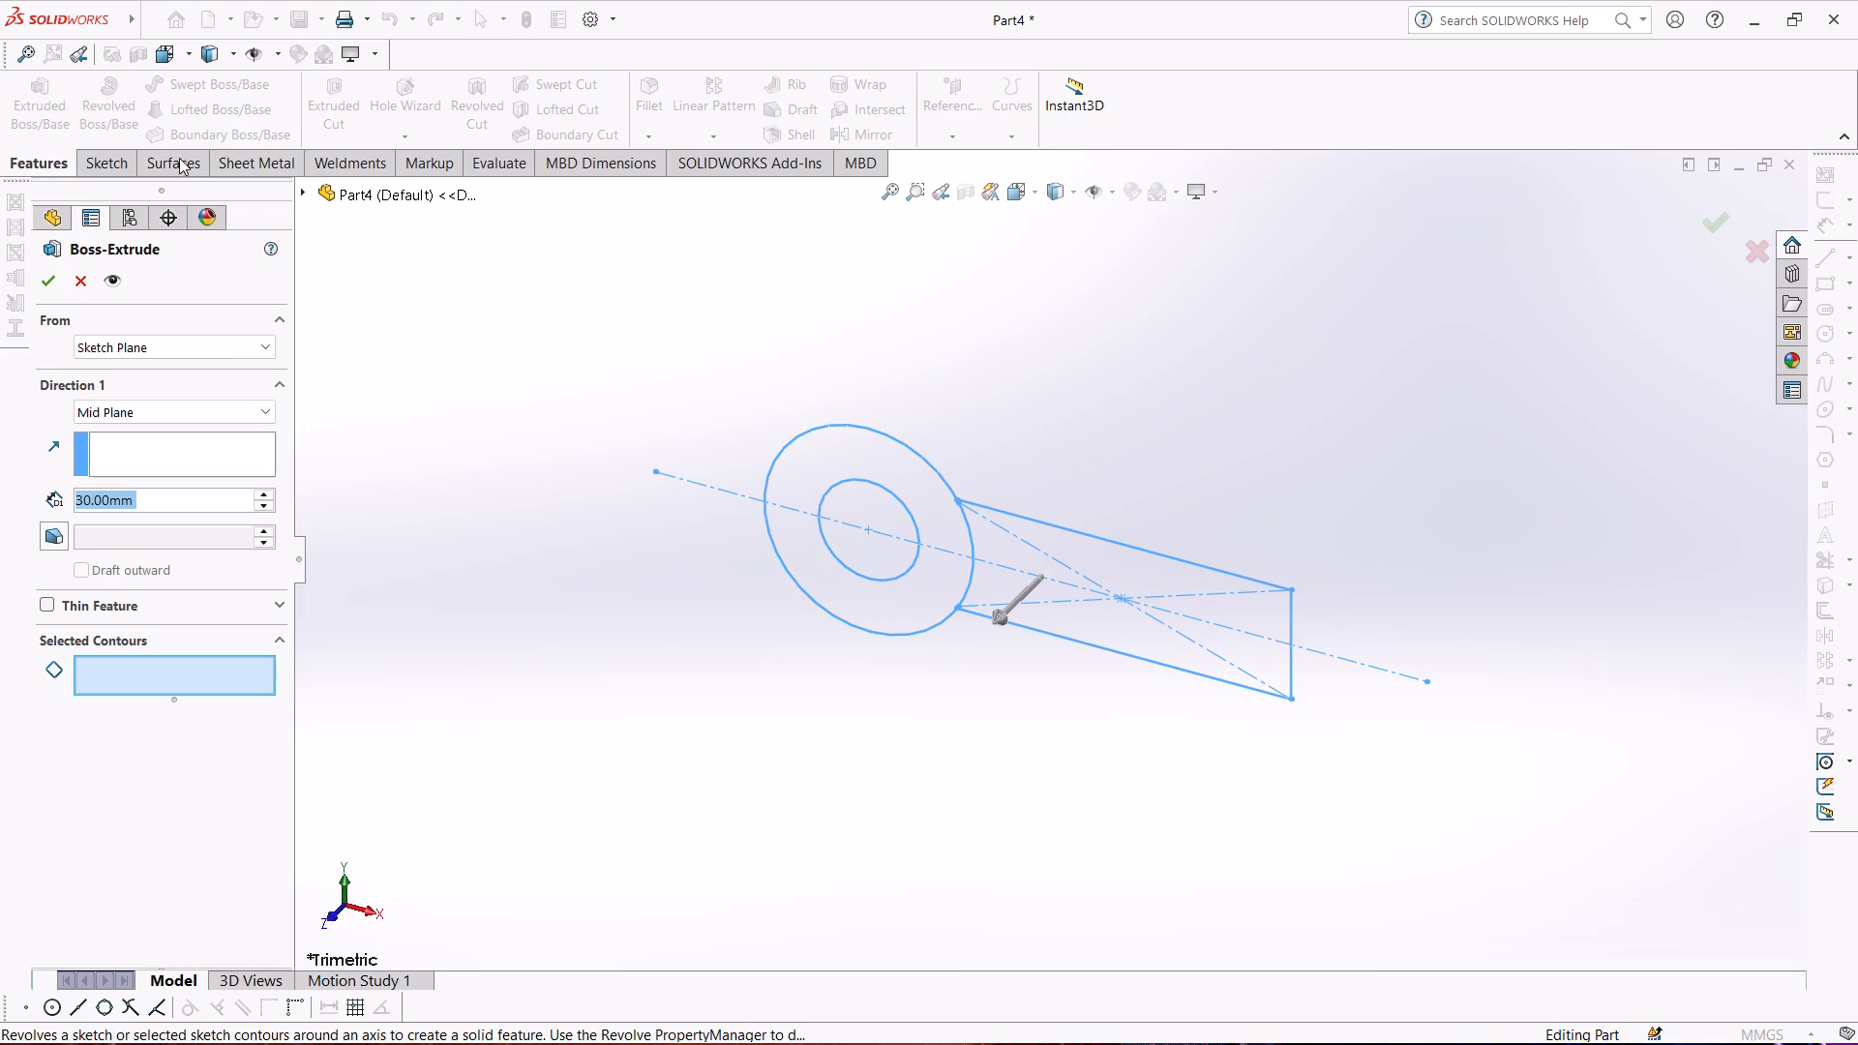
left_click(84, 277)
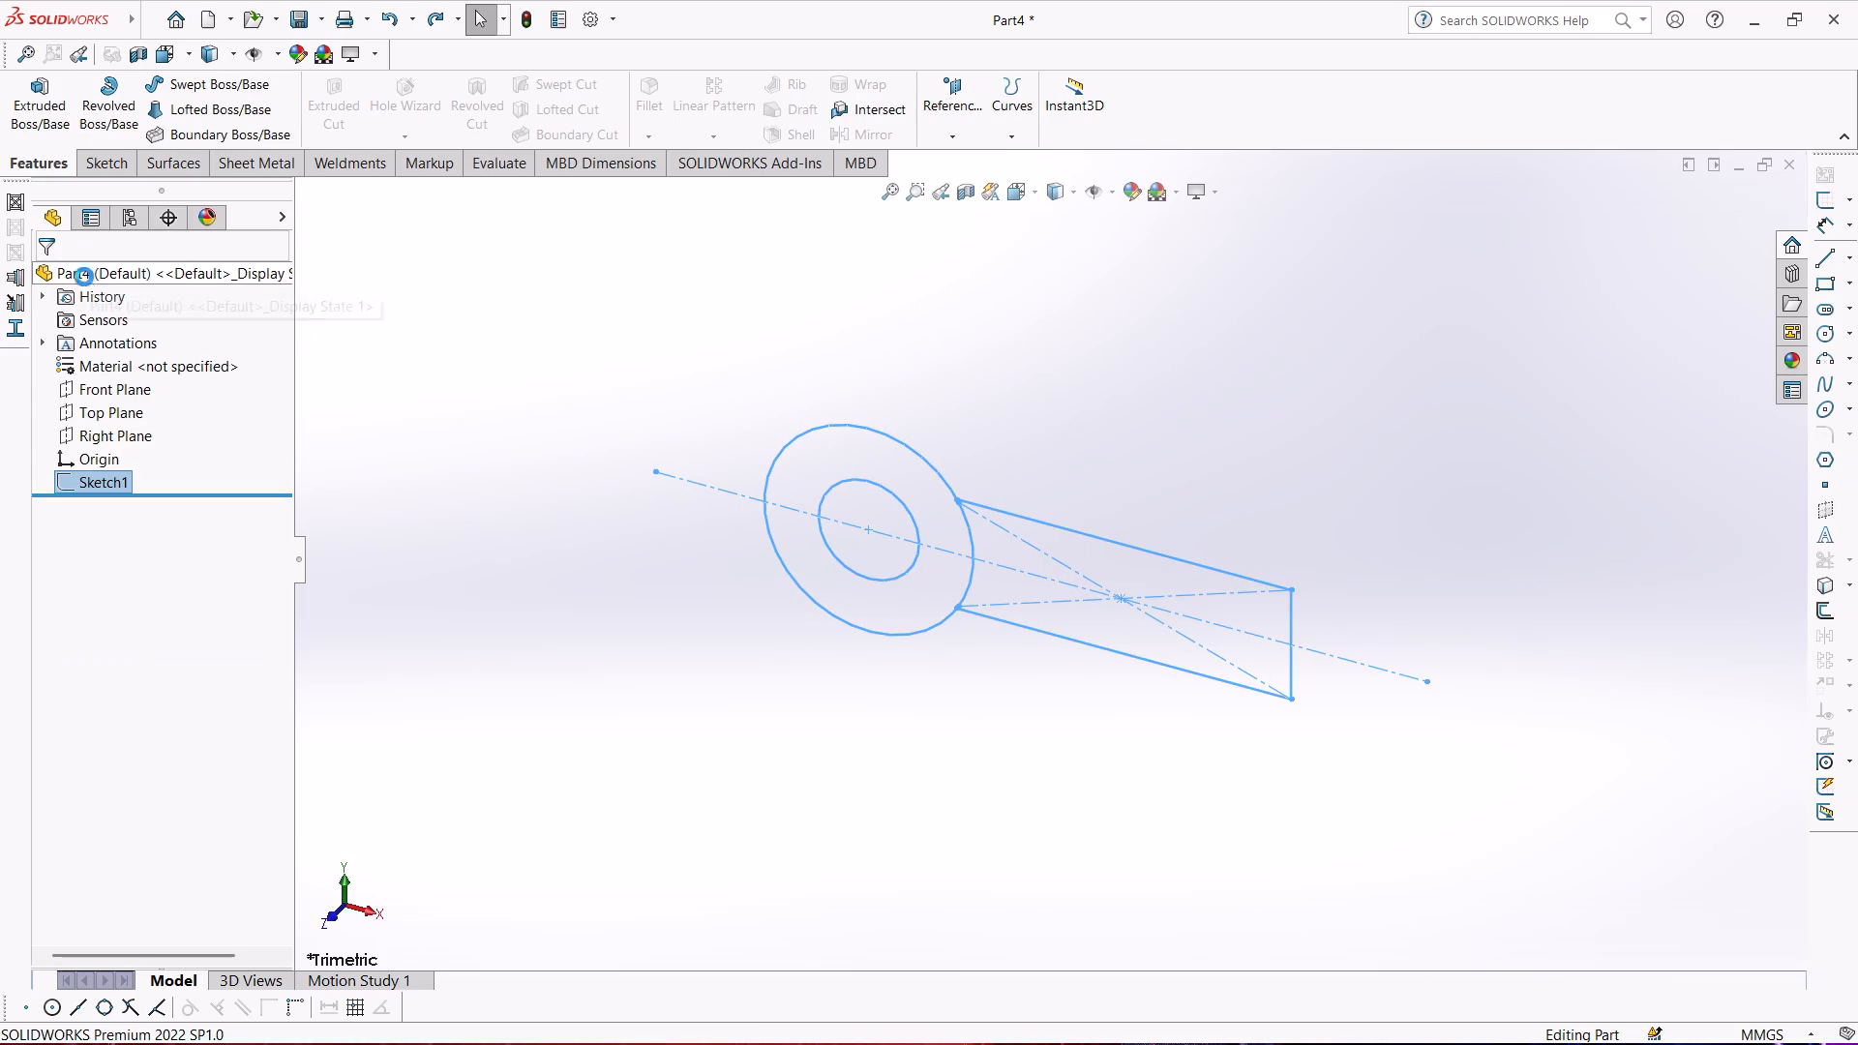
Reopen the profile sketch and trim away the rectangle's two long sides and the construction lines toward its far end.
left_click(100, 476)
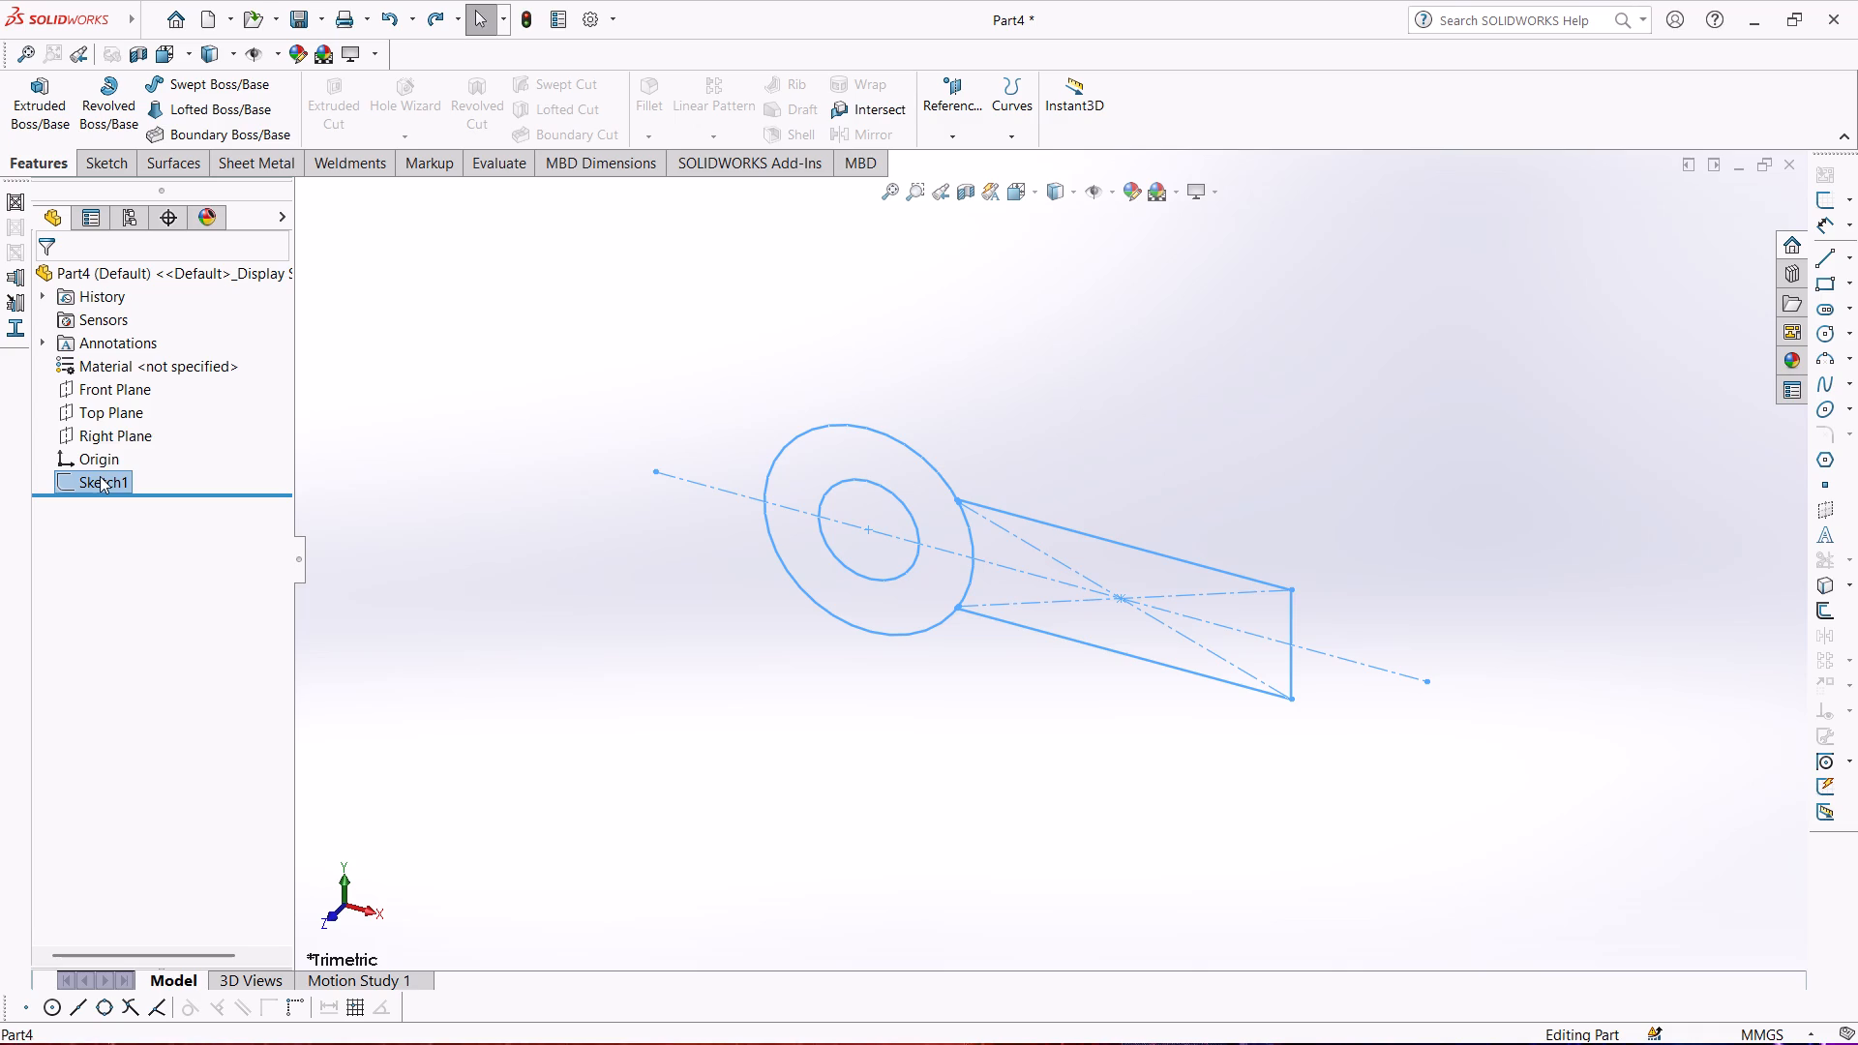
left_click(111, 417)
left_click(107, 472)
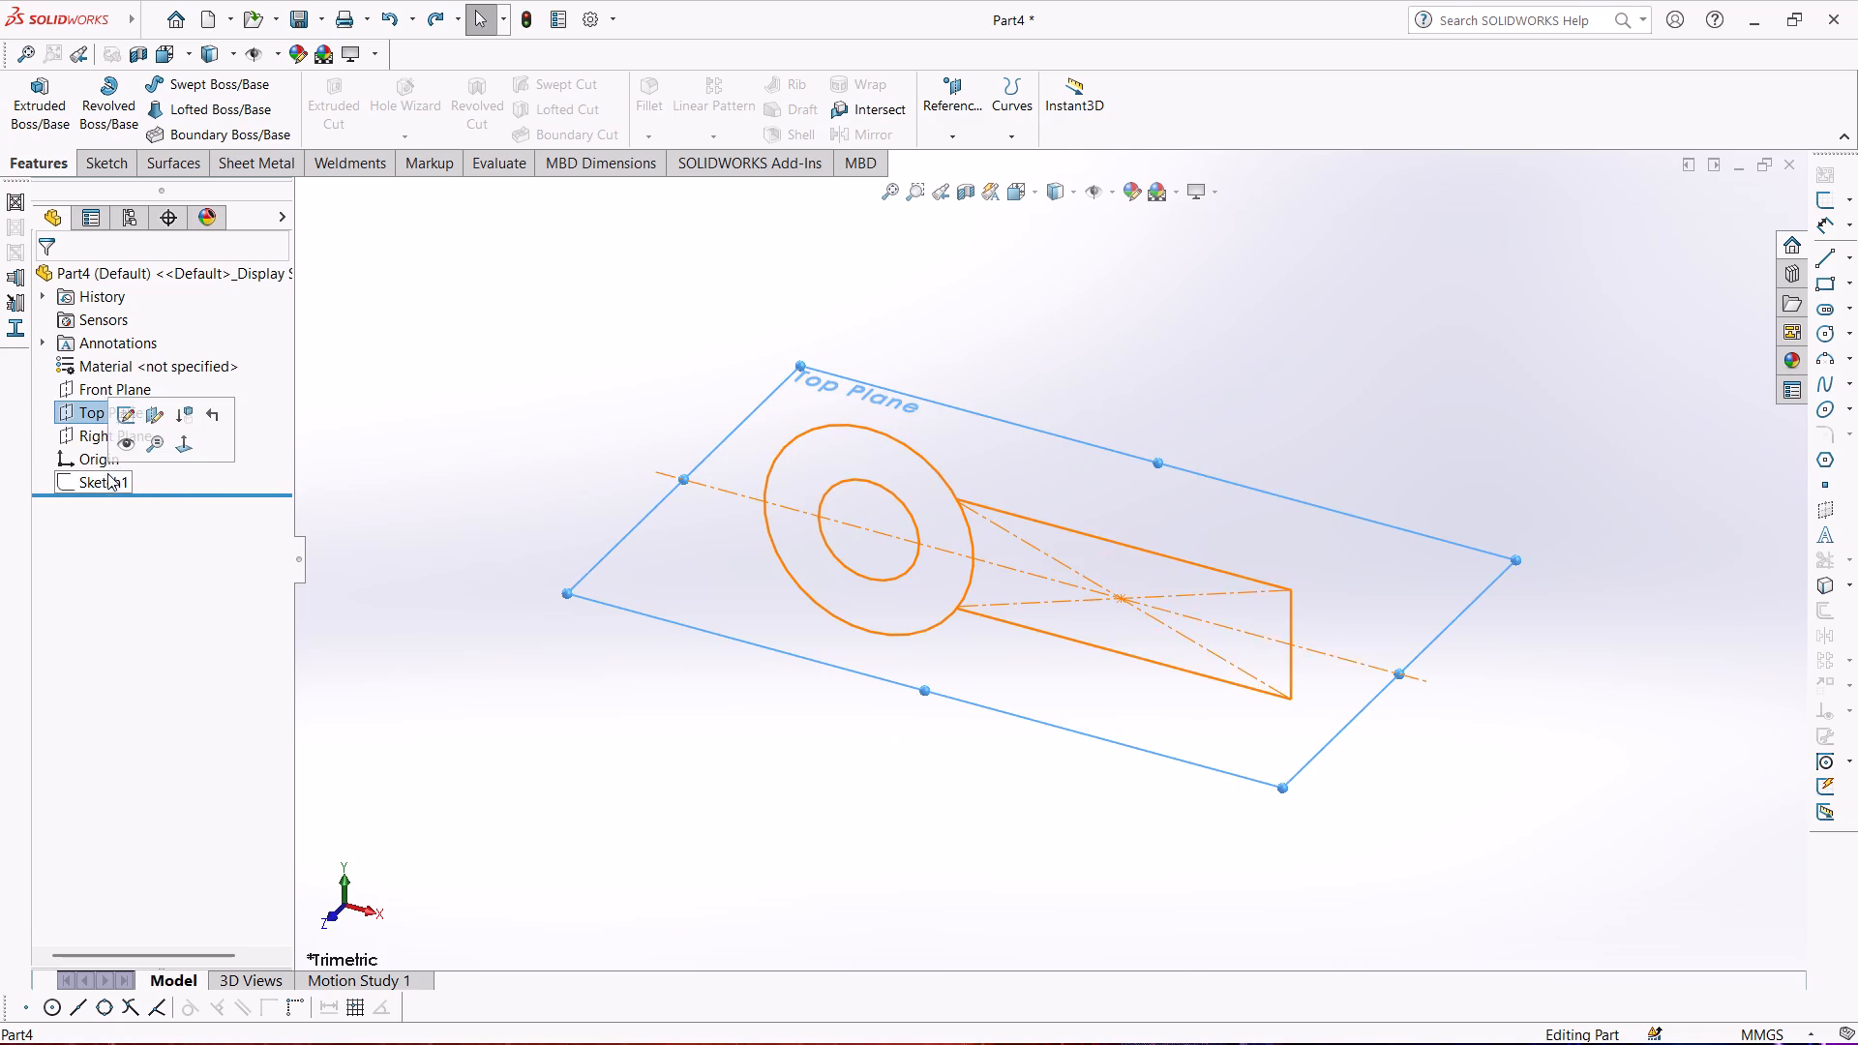
left_click(122, 408)
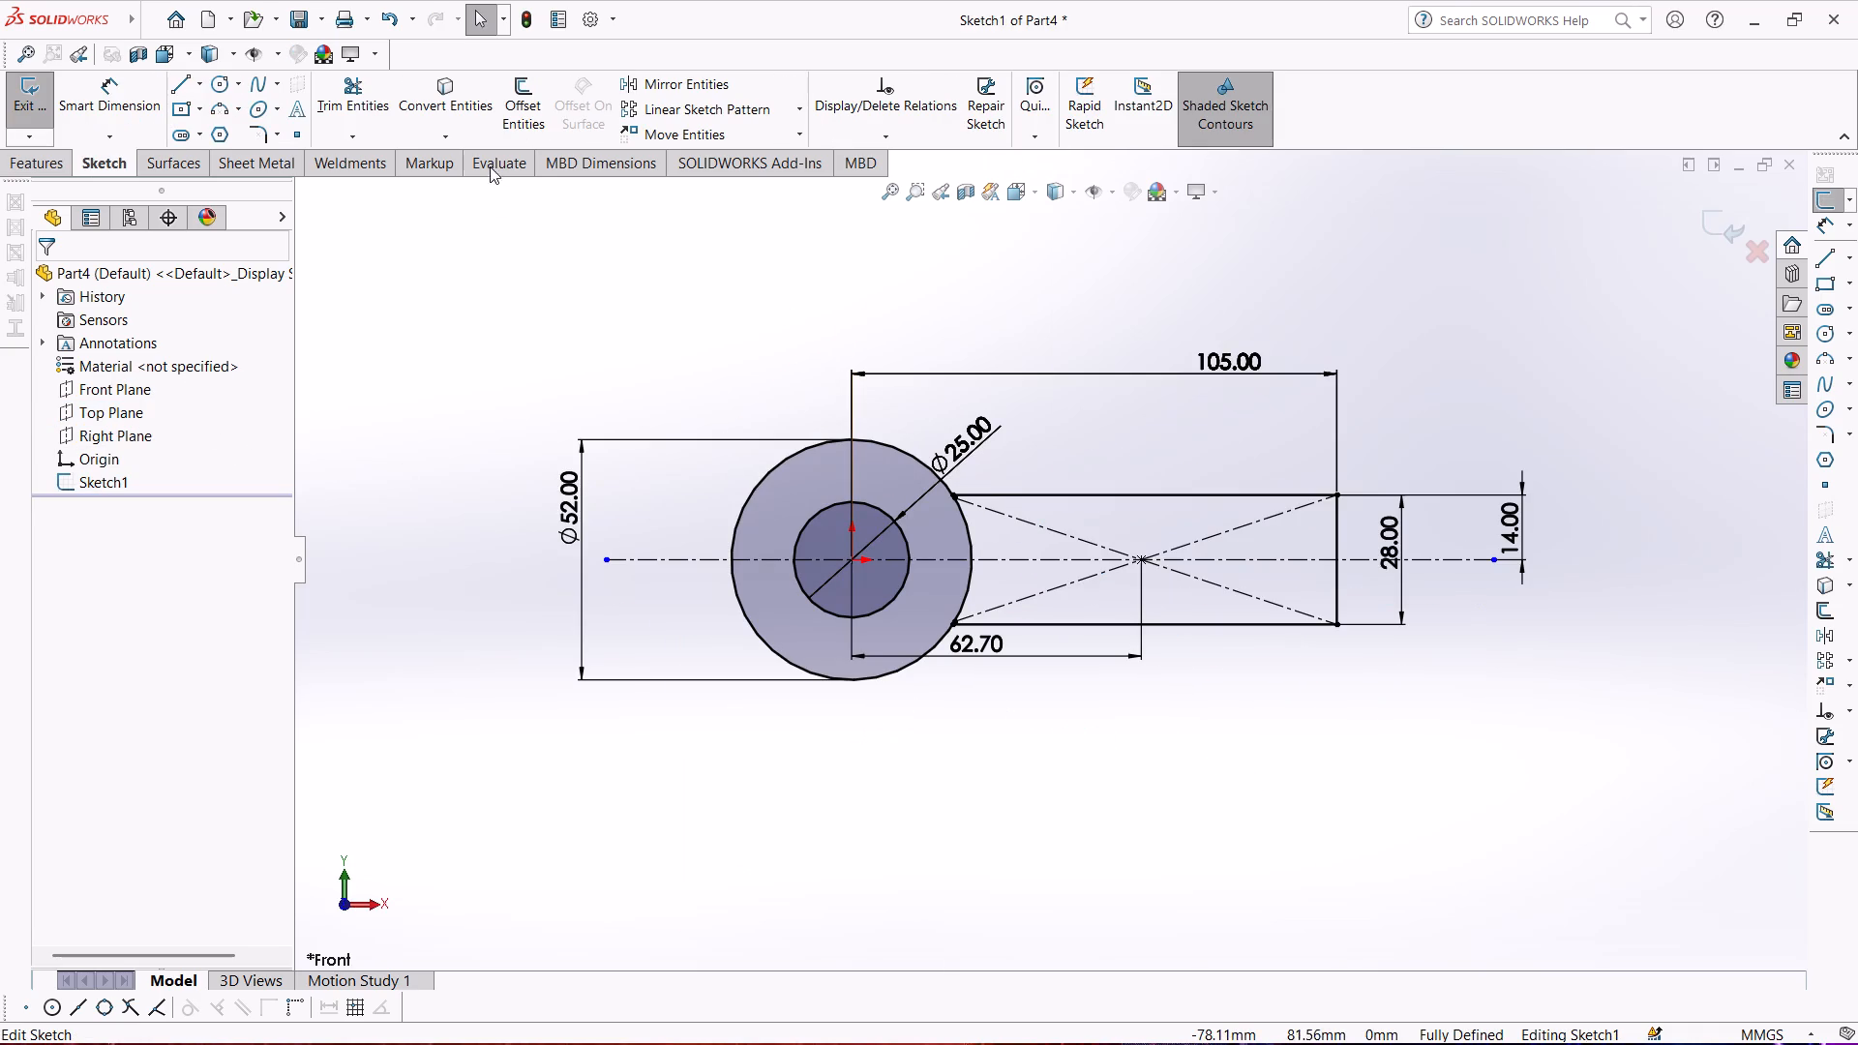
left_click(331, 92)
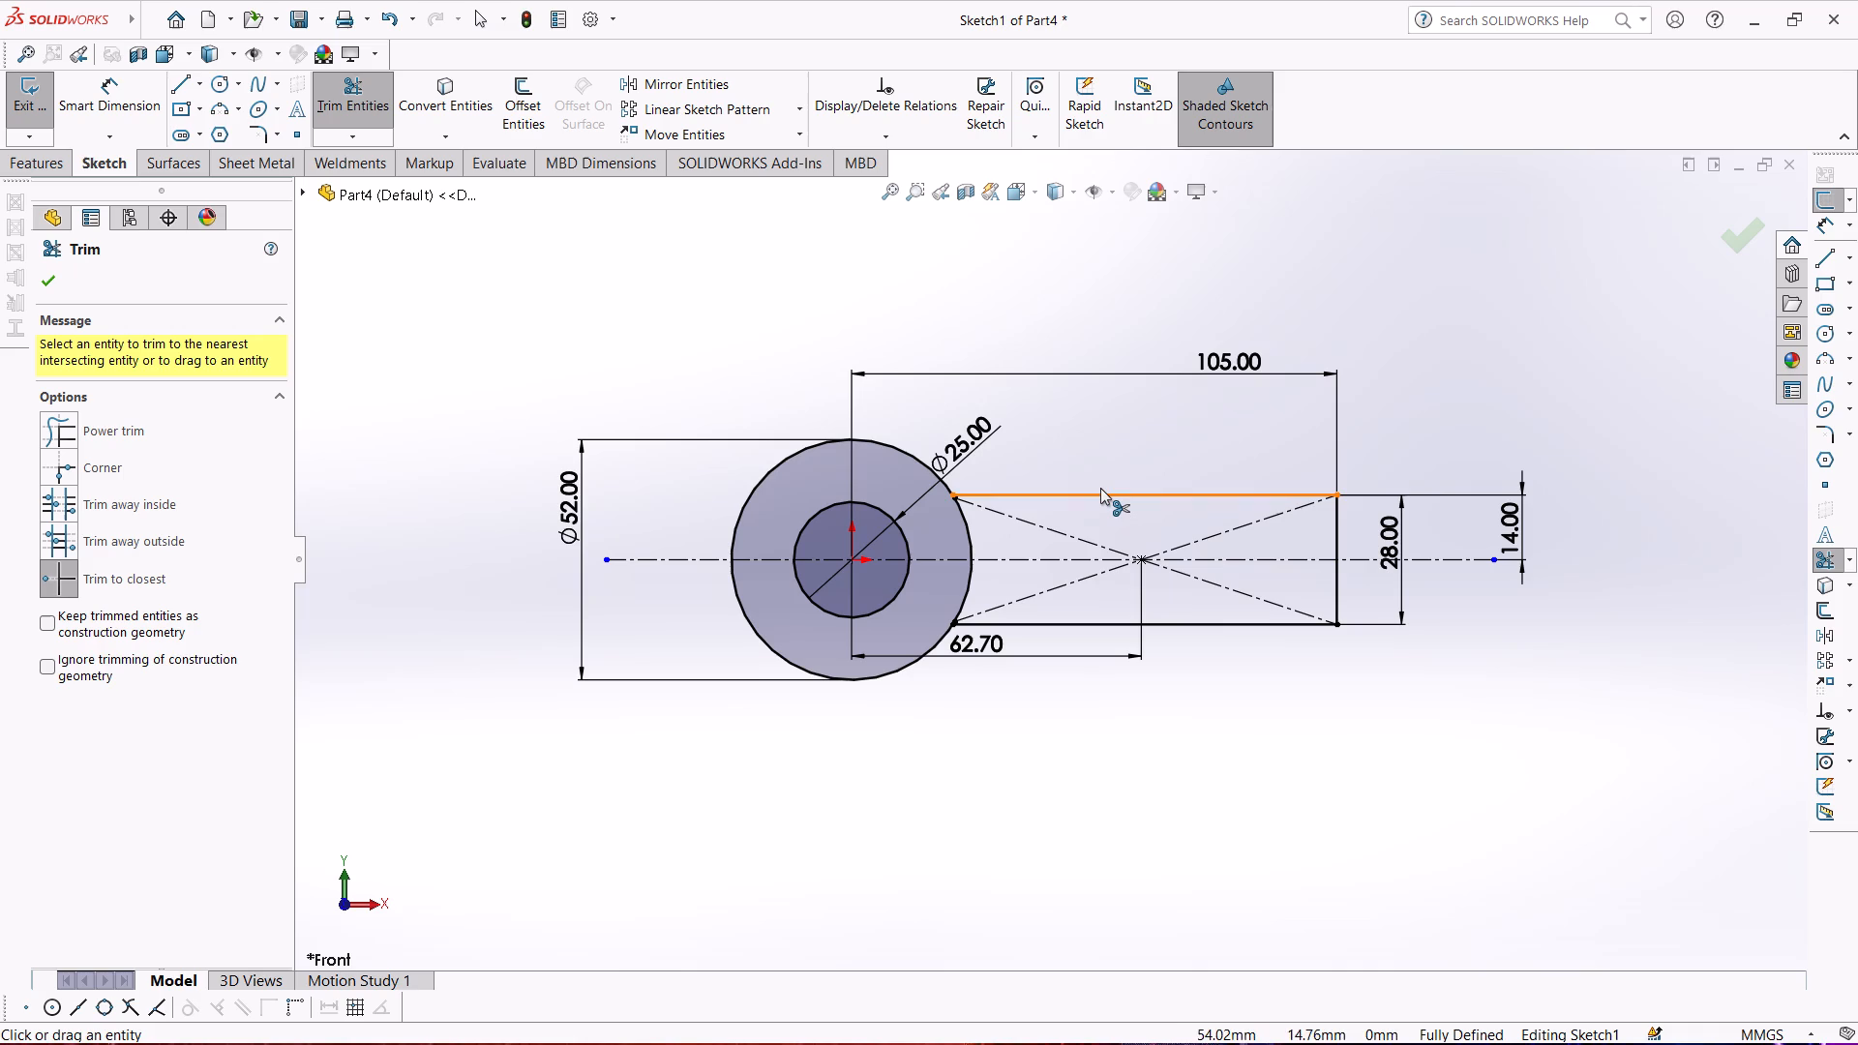
left_click(1100, 487)
left_click(1100, 493)
left_click(1086, 626)
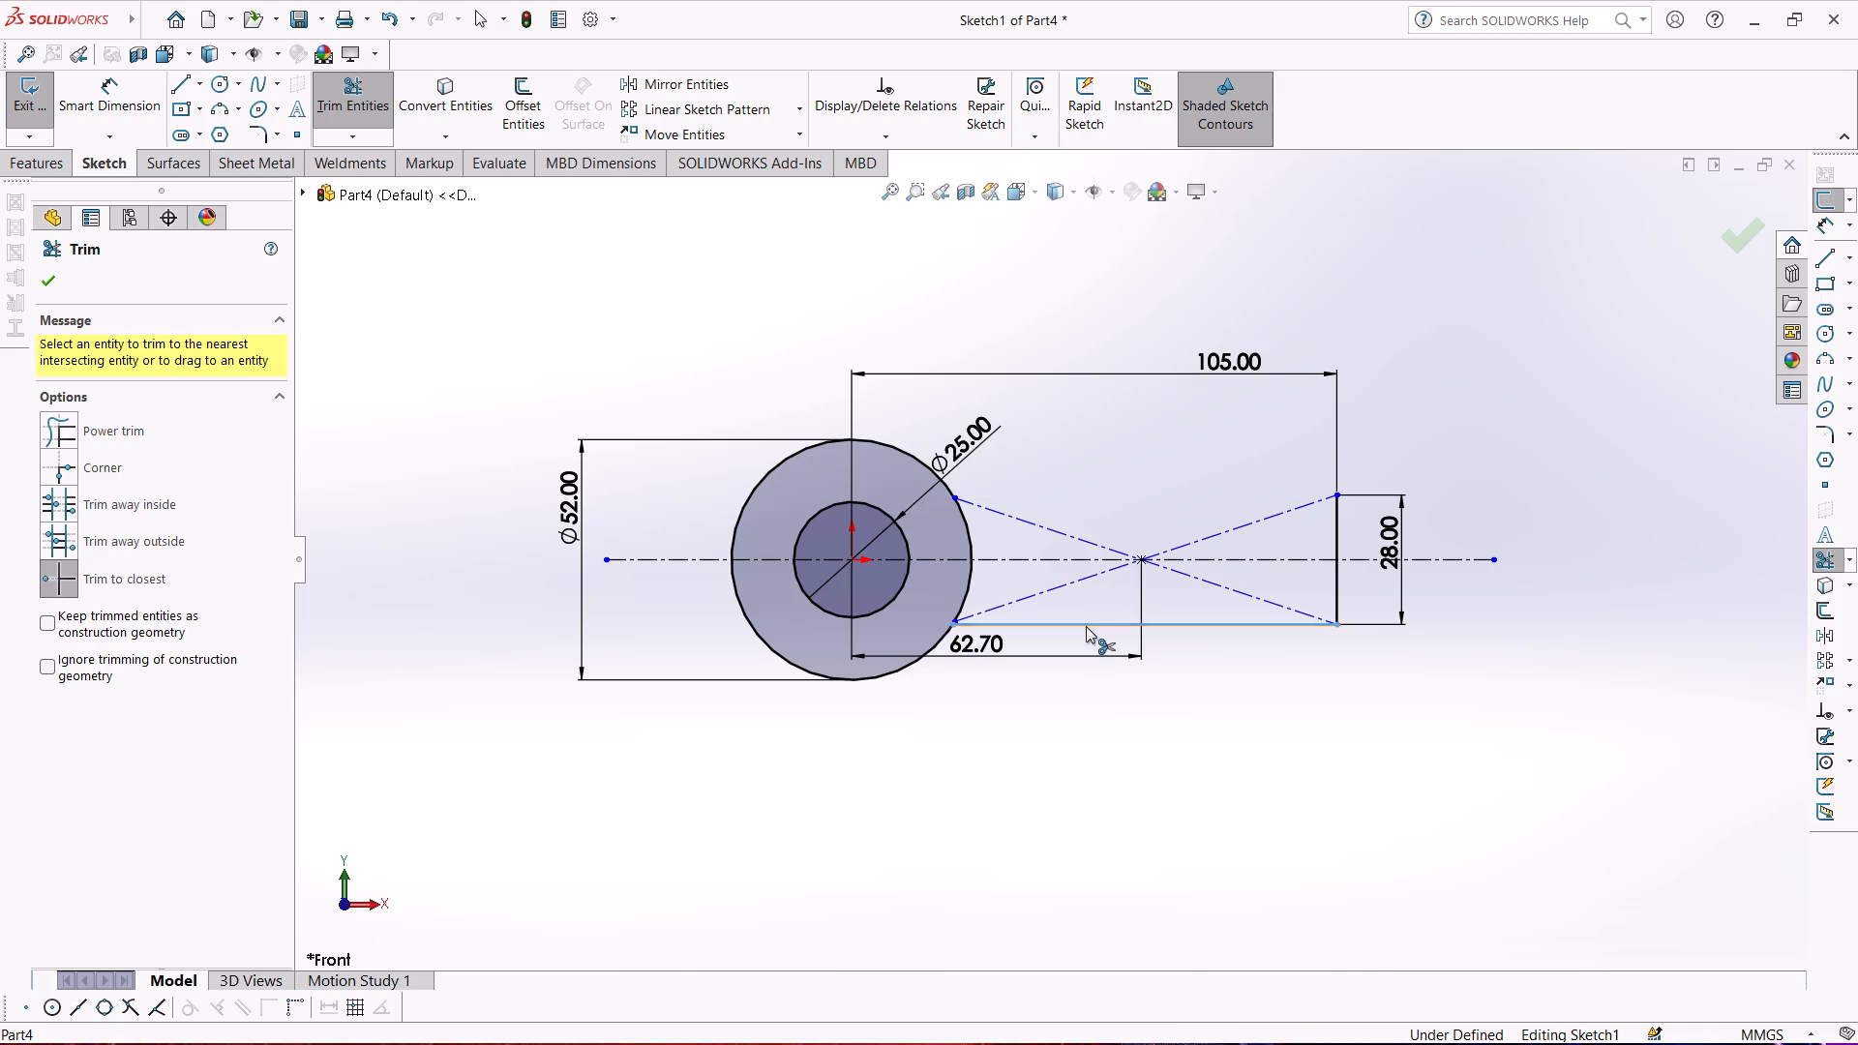
left_click(1071, 583)
left_click(1143, 556)
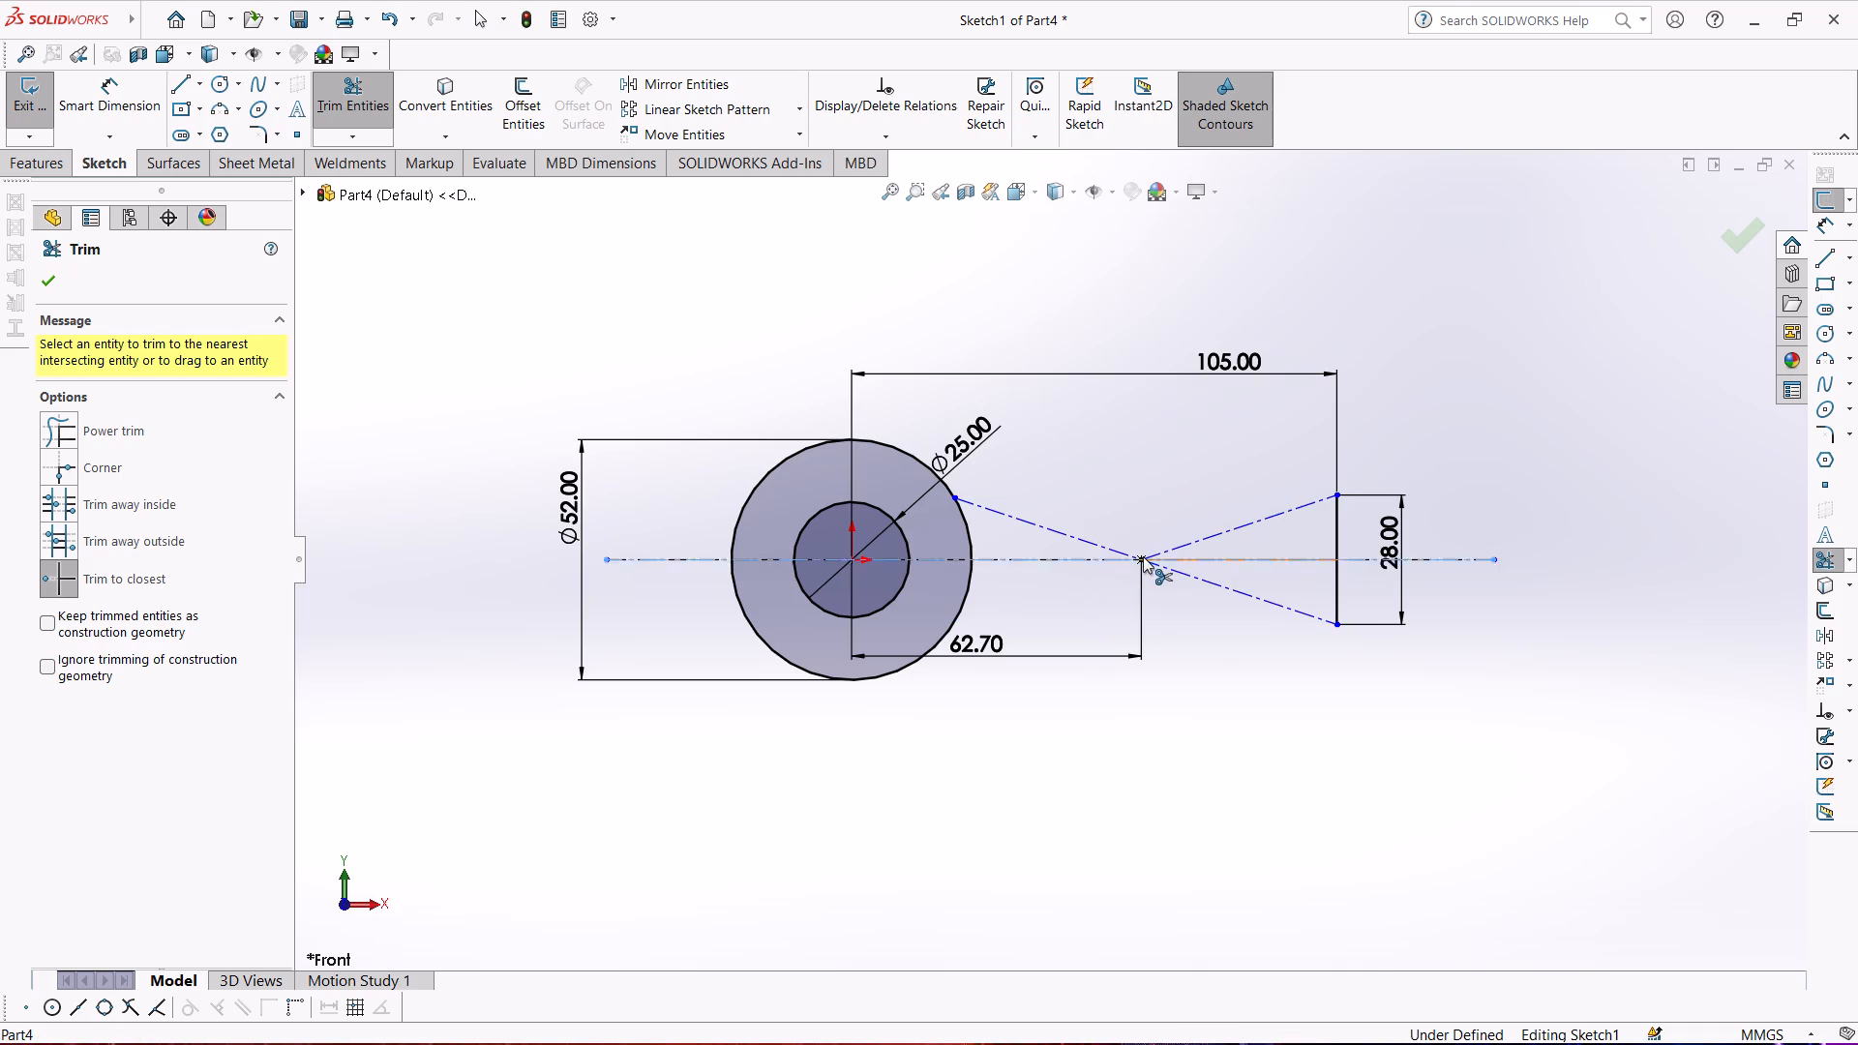
left_click(1178, 568)
left_click(1187, 542)
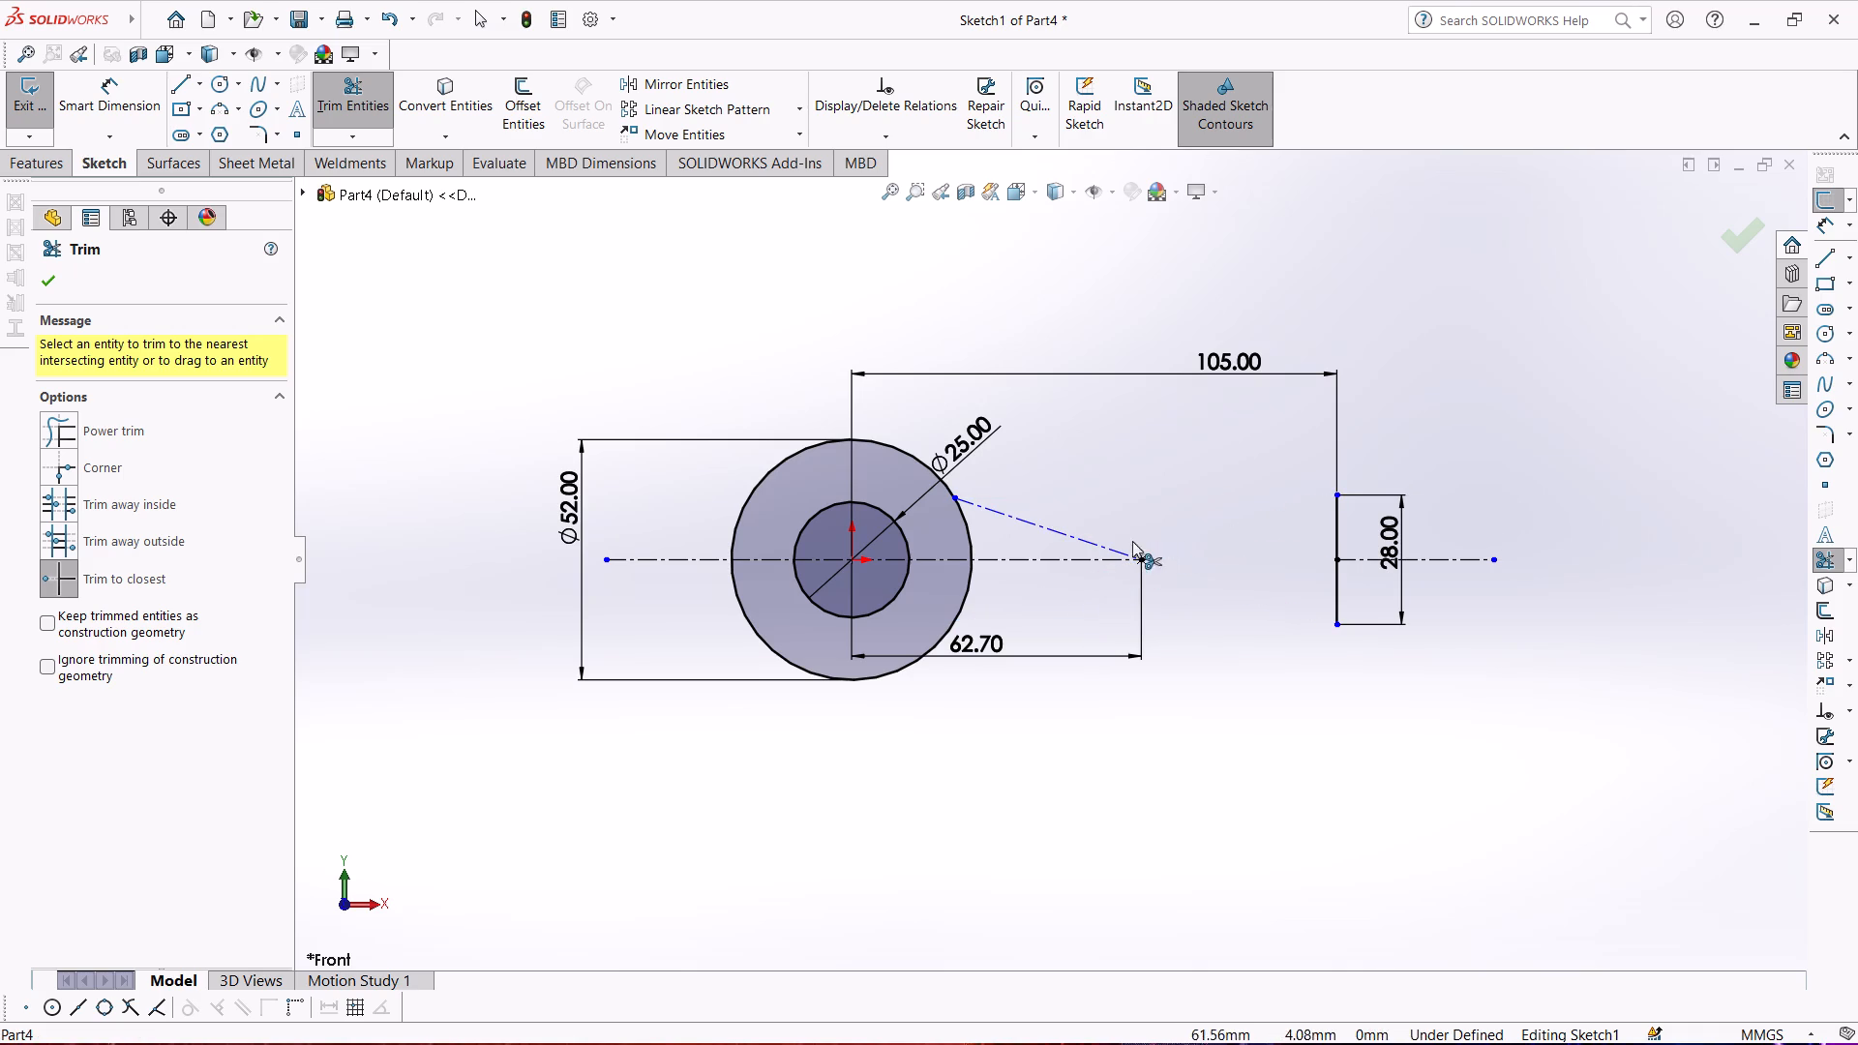
Trim away the rectangle's end line with its dimensions, the remaining diagonal, and the centerline segment just outside the ring.
left_click(1336, 526)
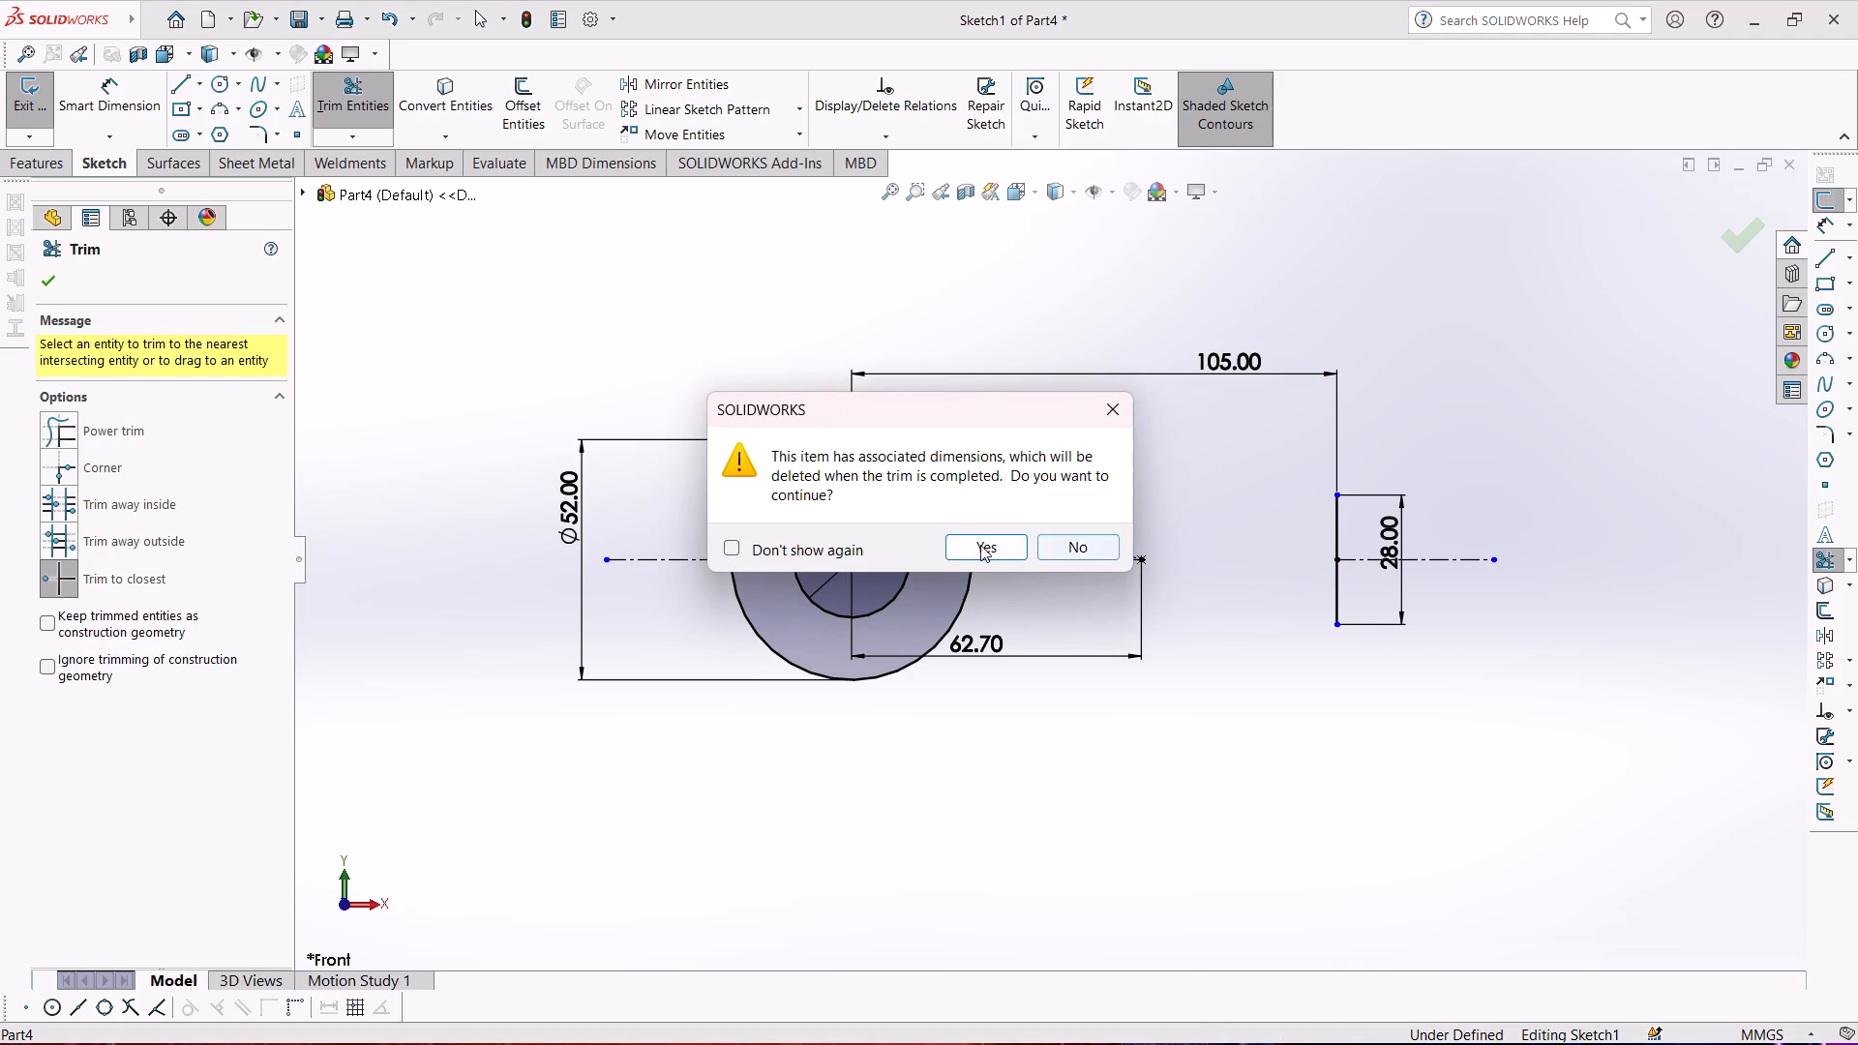
left_click(978, 544)
left_click(1335, 589)
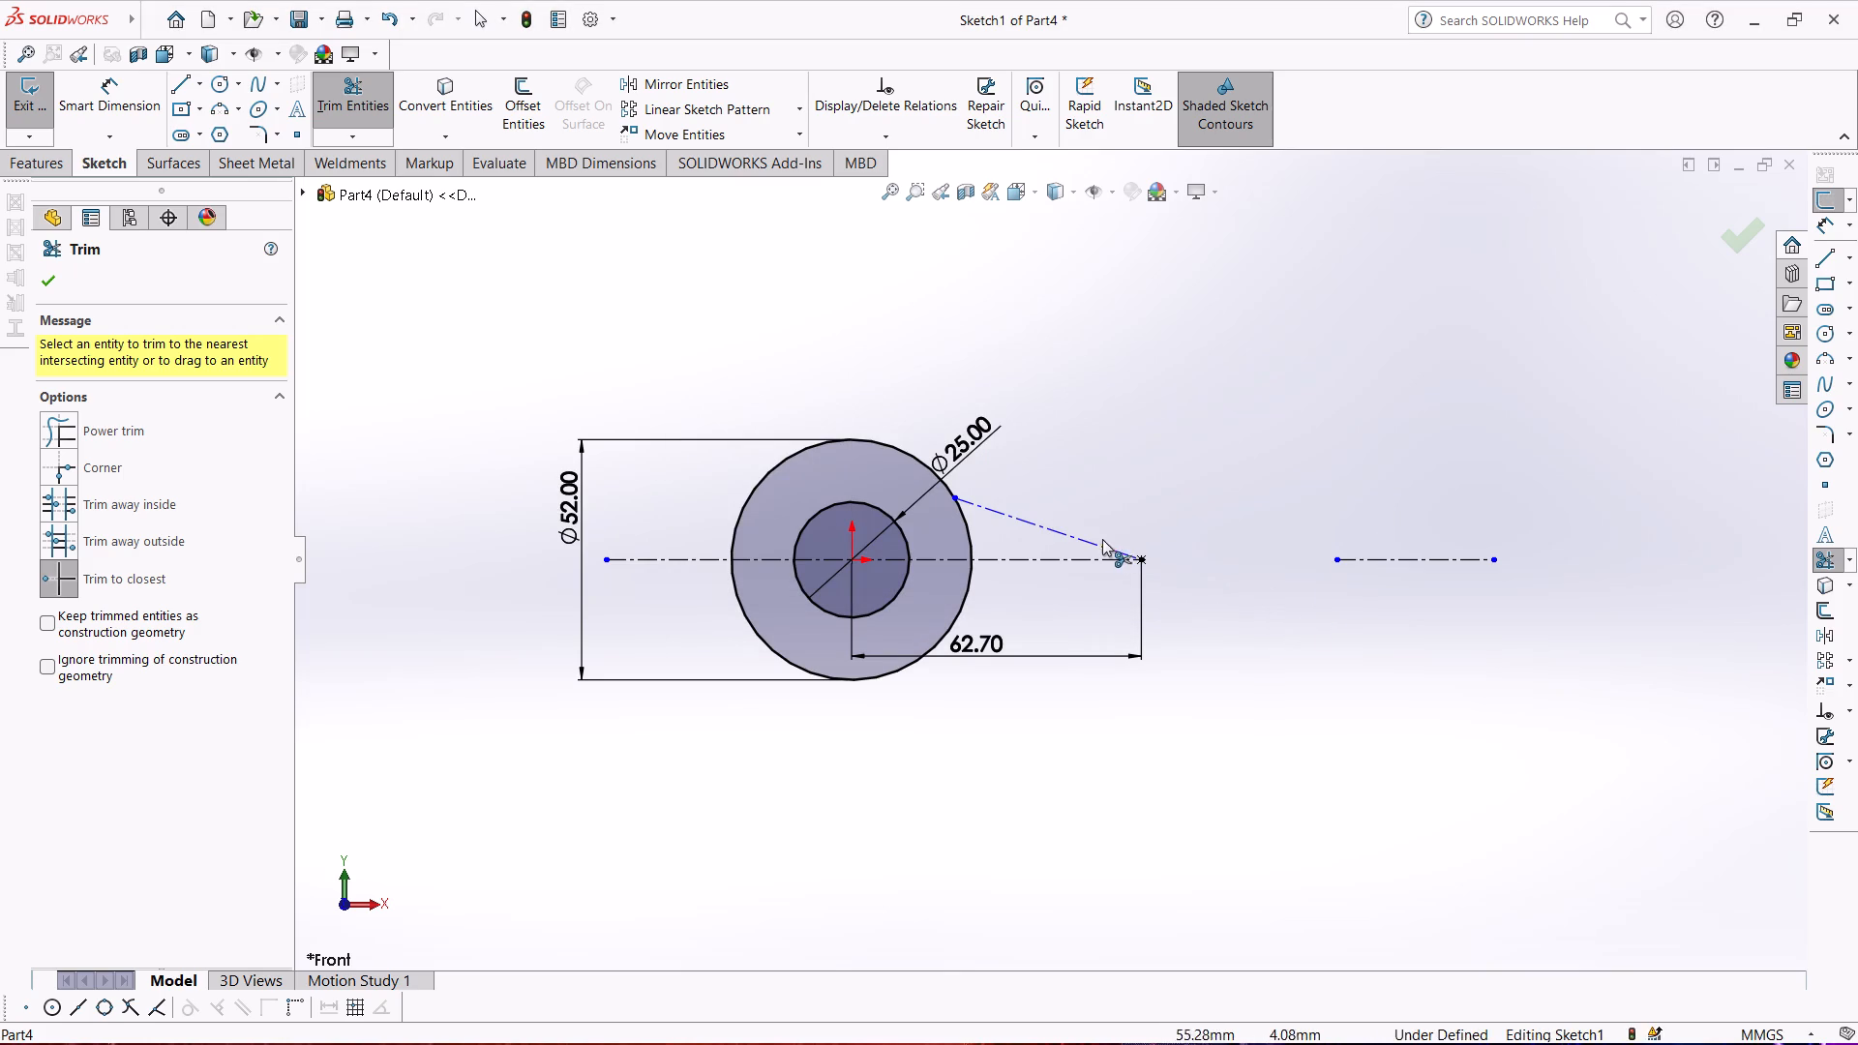
left_click(1094, 538)
left_click(1094, 542)
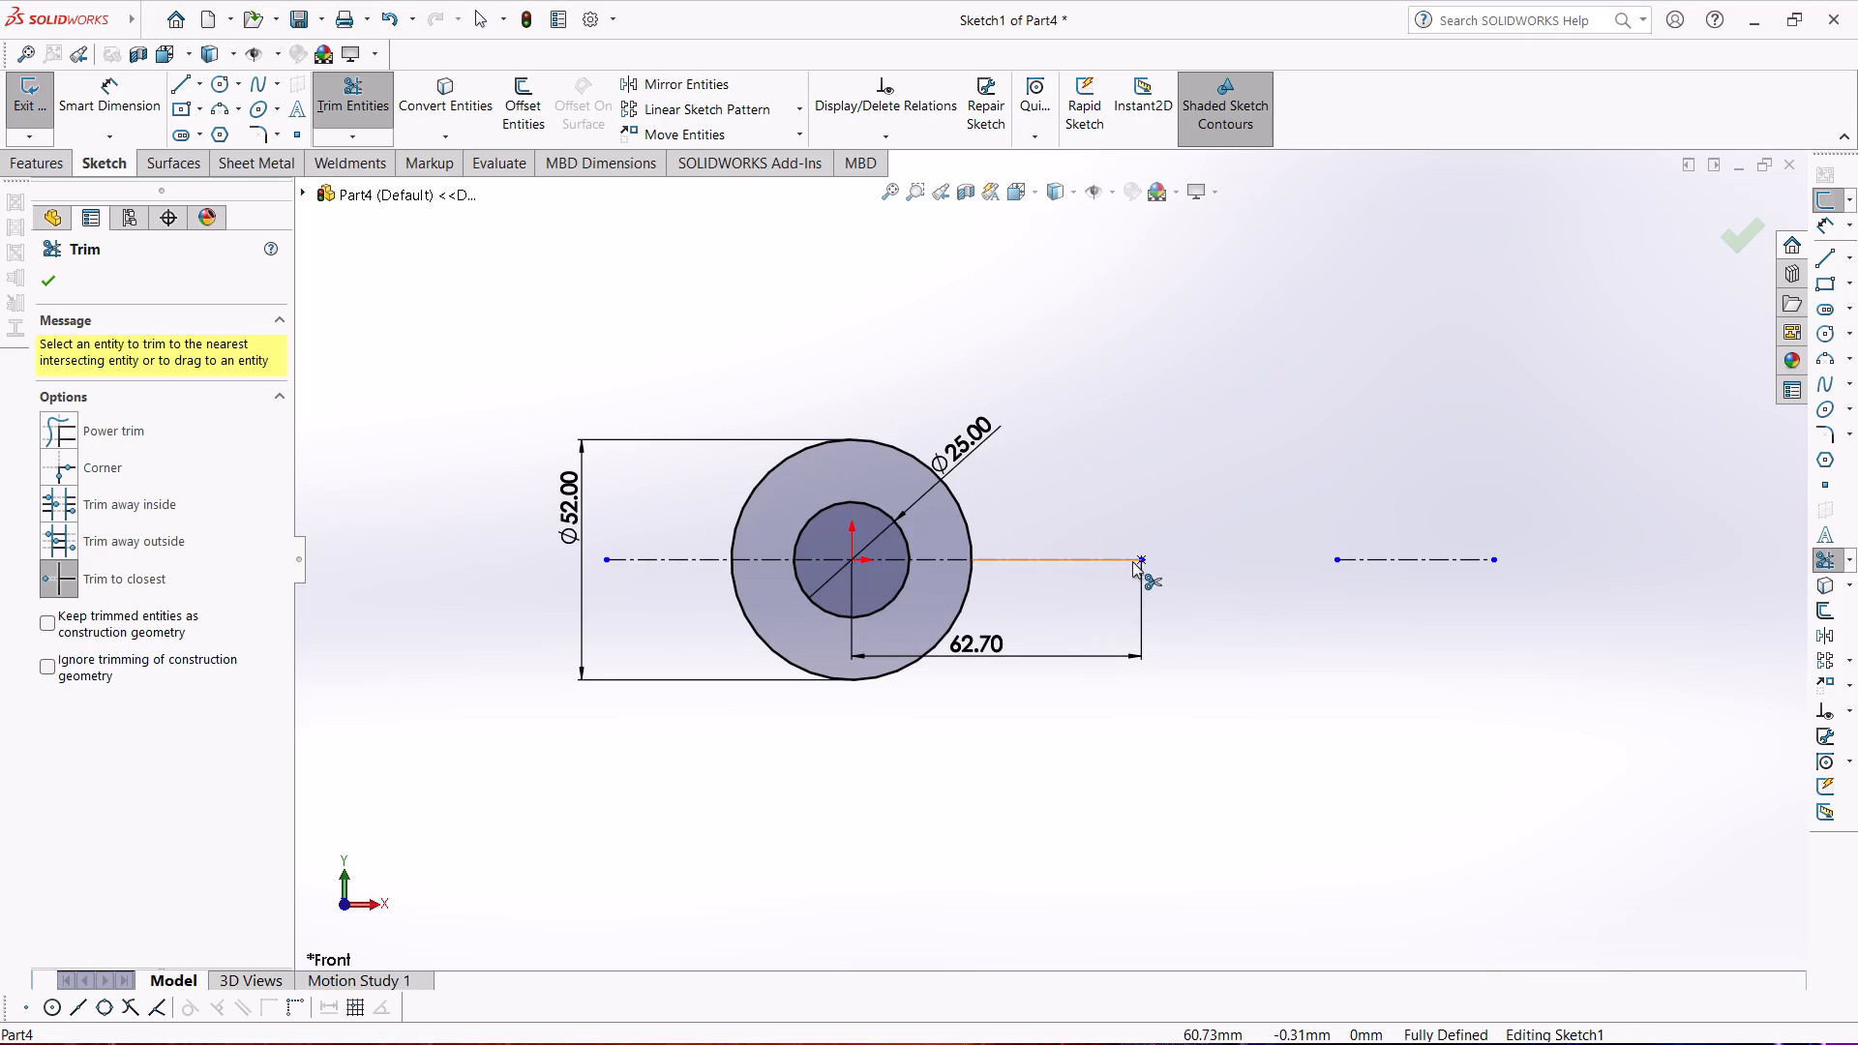
left_click(1140, 557)
left_click(1141, 553)
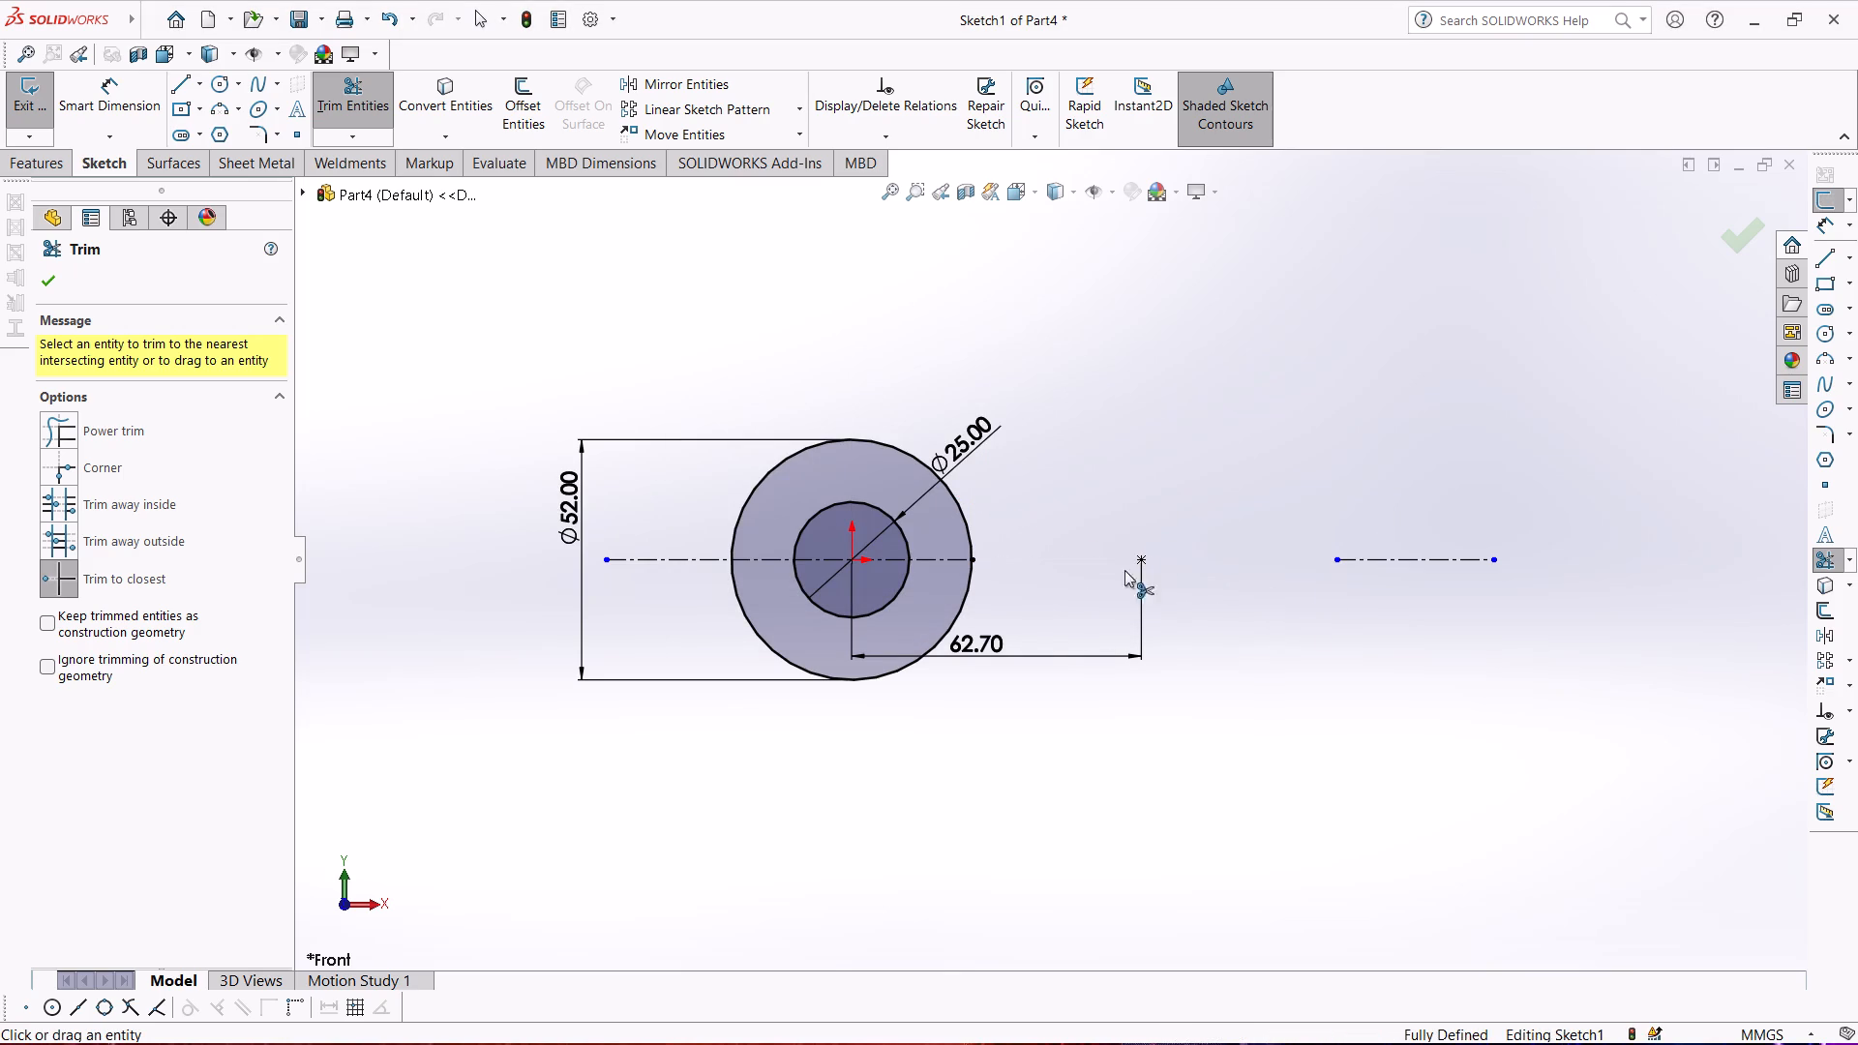
left_click(1032, 646)
key("Escape")
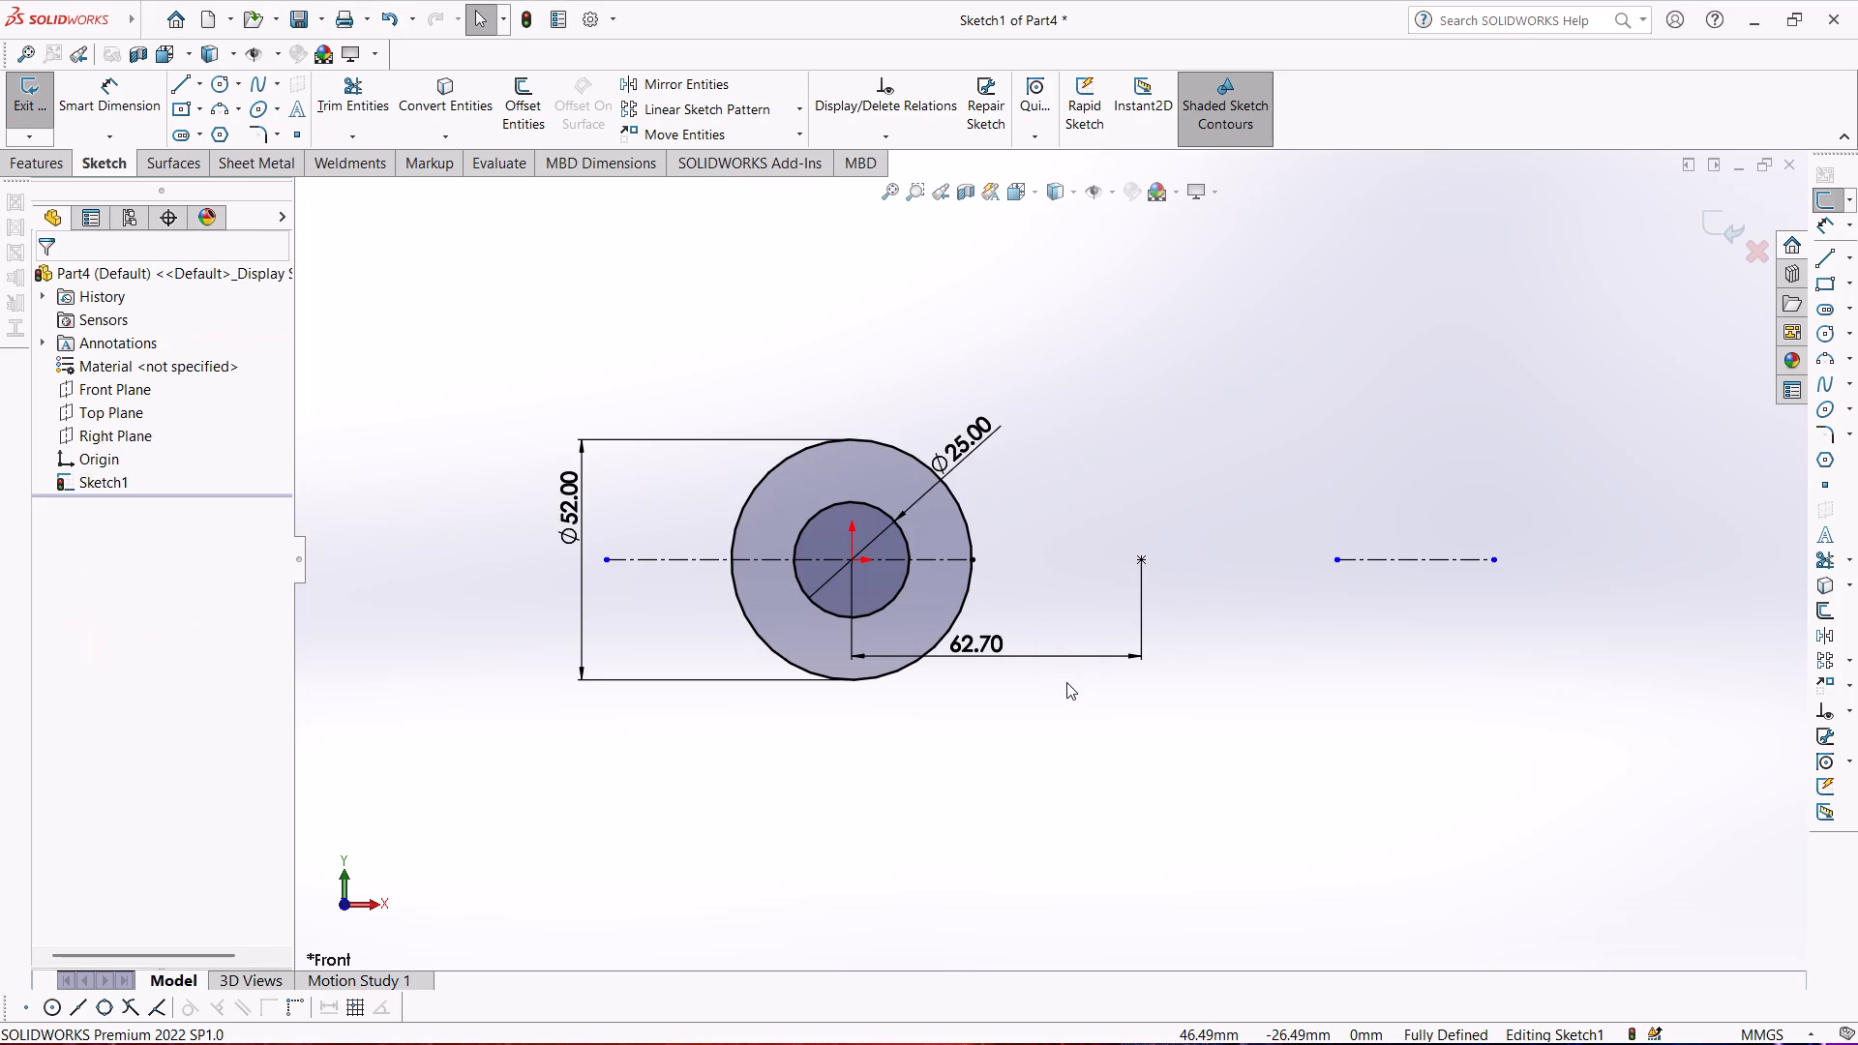
Delete the leftover 62.70 dimension, the rectangle's center point and the detached centerline segment, then exit the sketch.
left_click(1050, 659)
key("Delete")
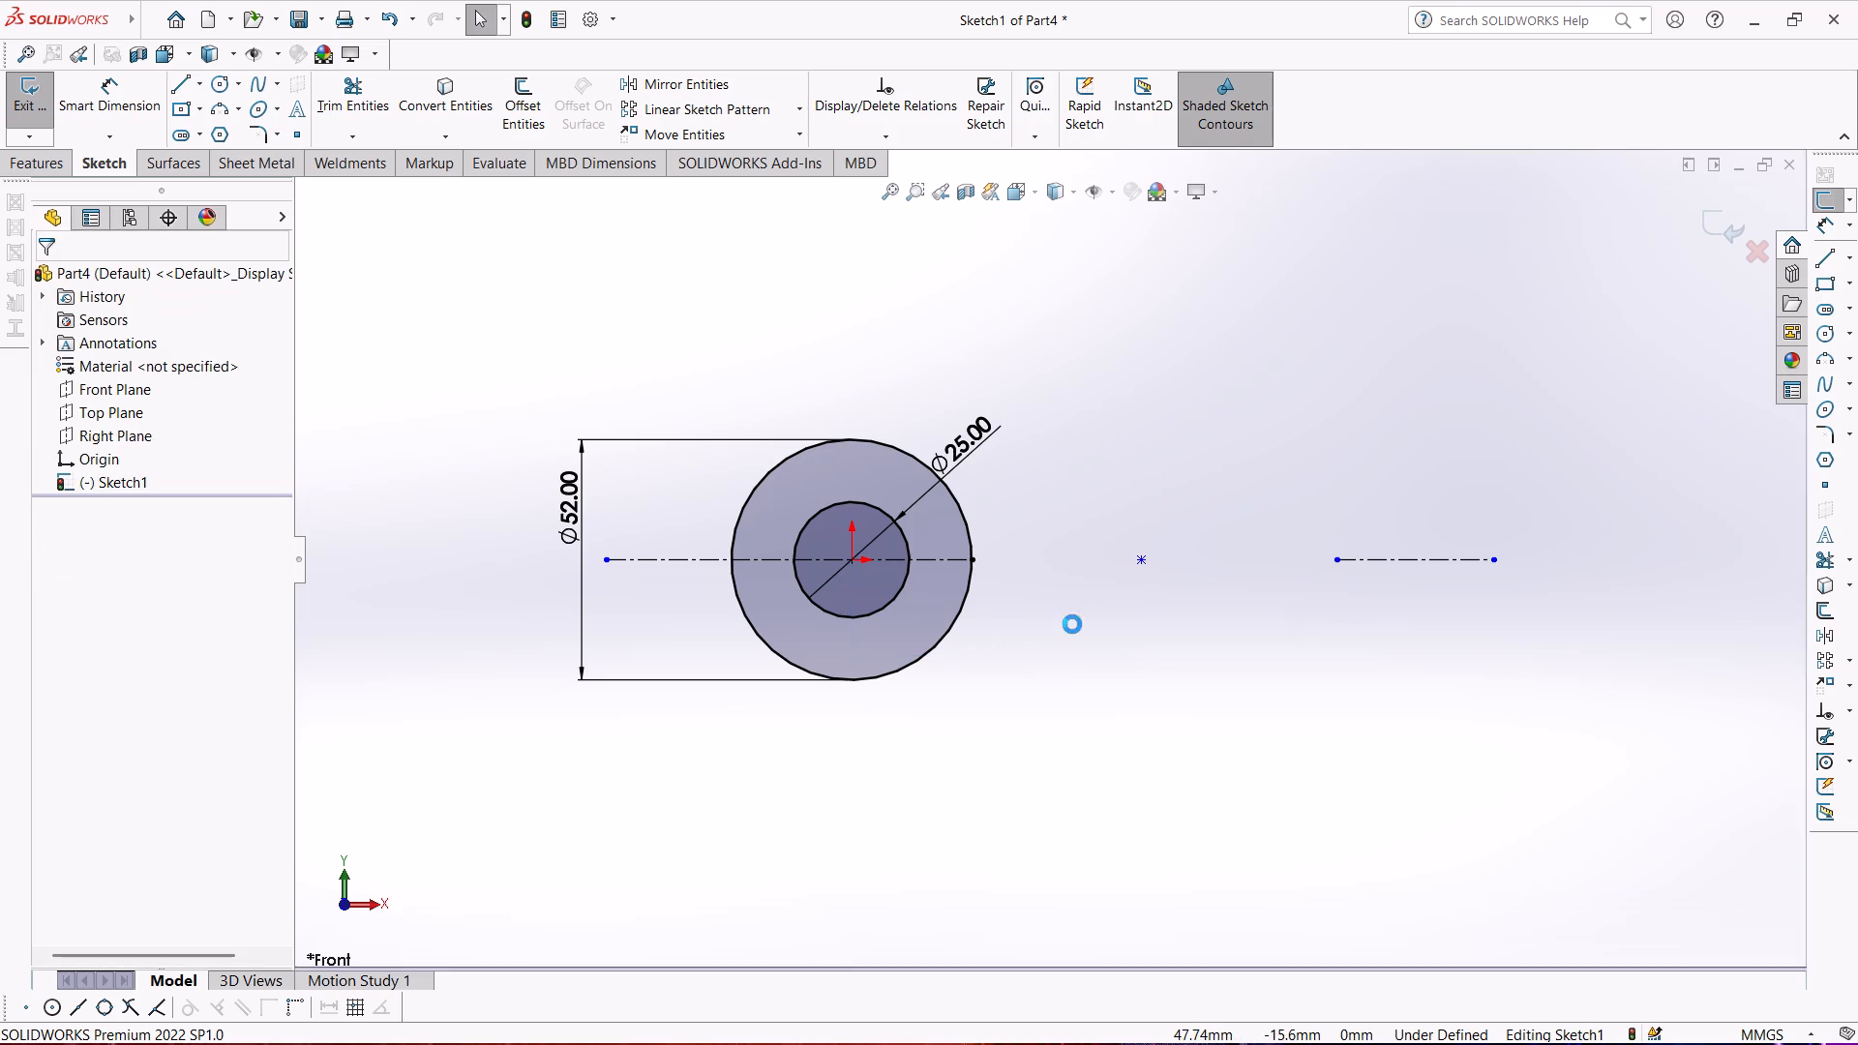
left_click(1141, 565)
key("Delete")
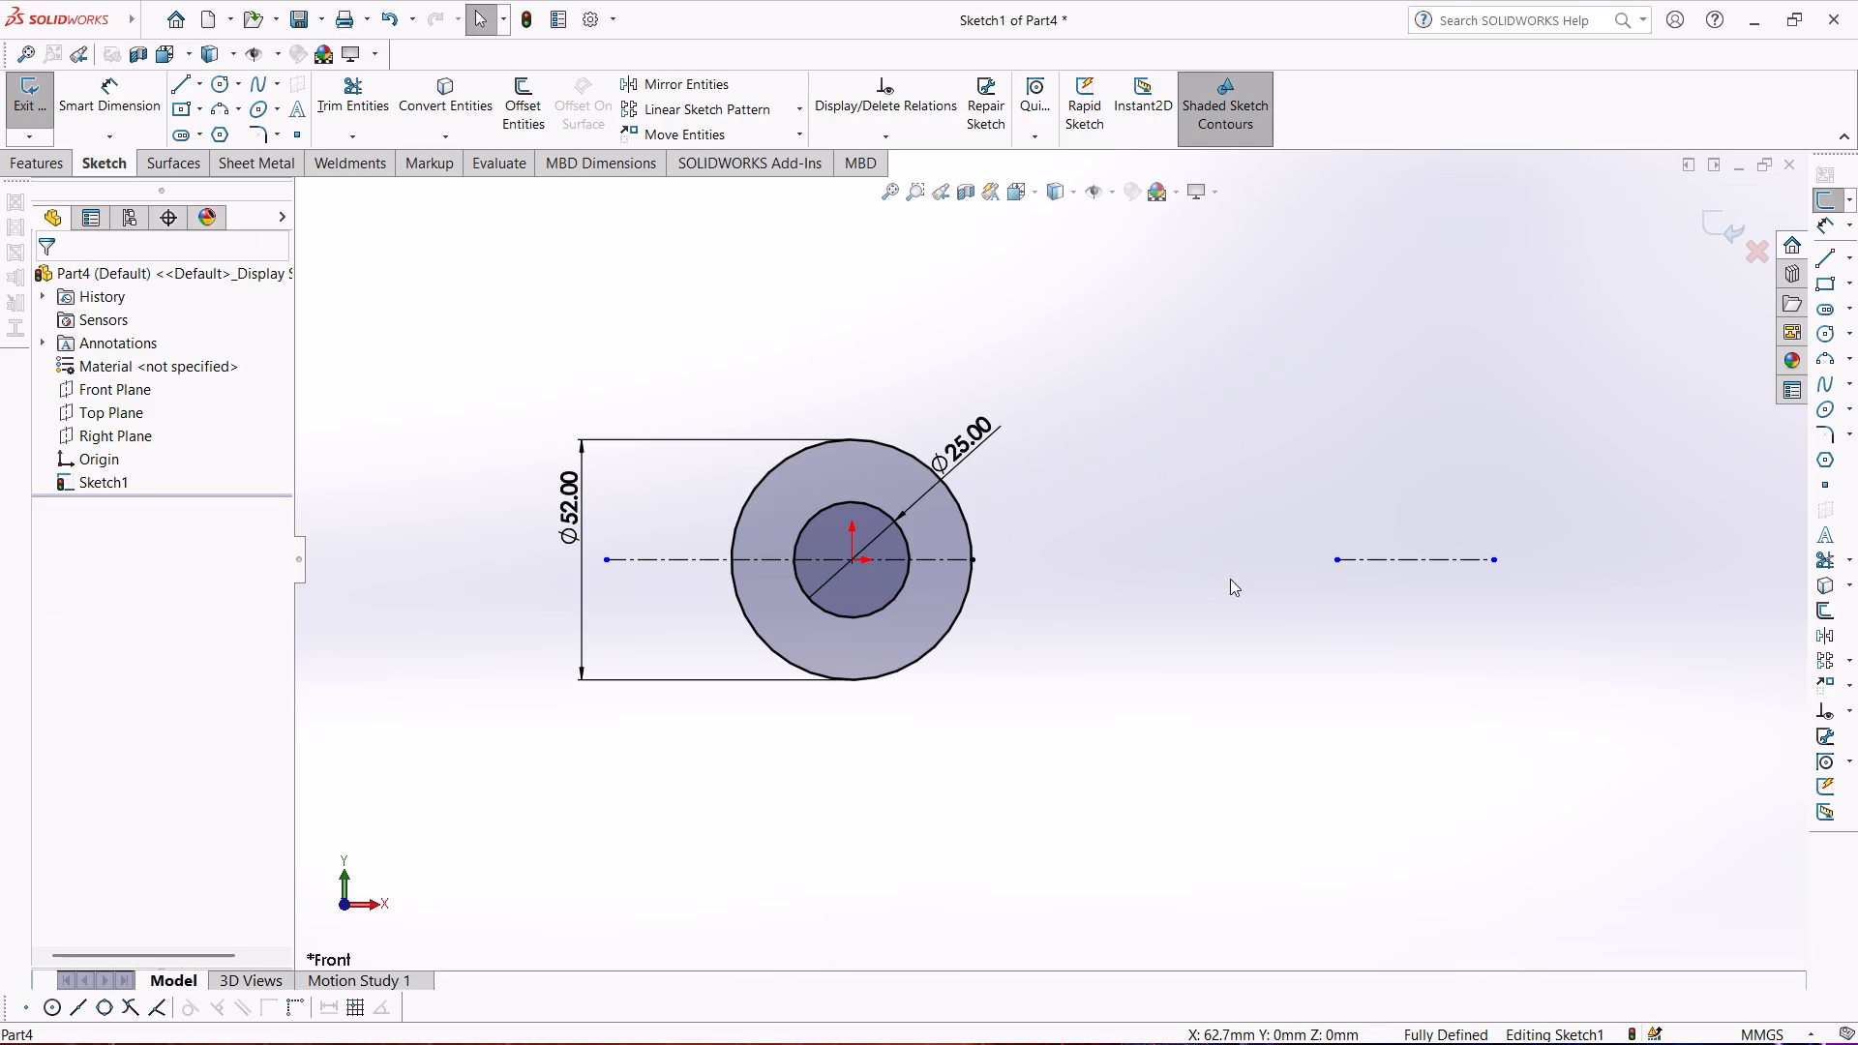
left_click(1421, 555)
key("Delete")
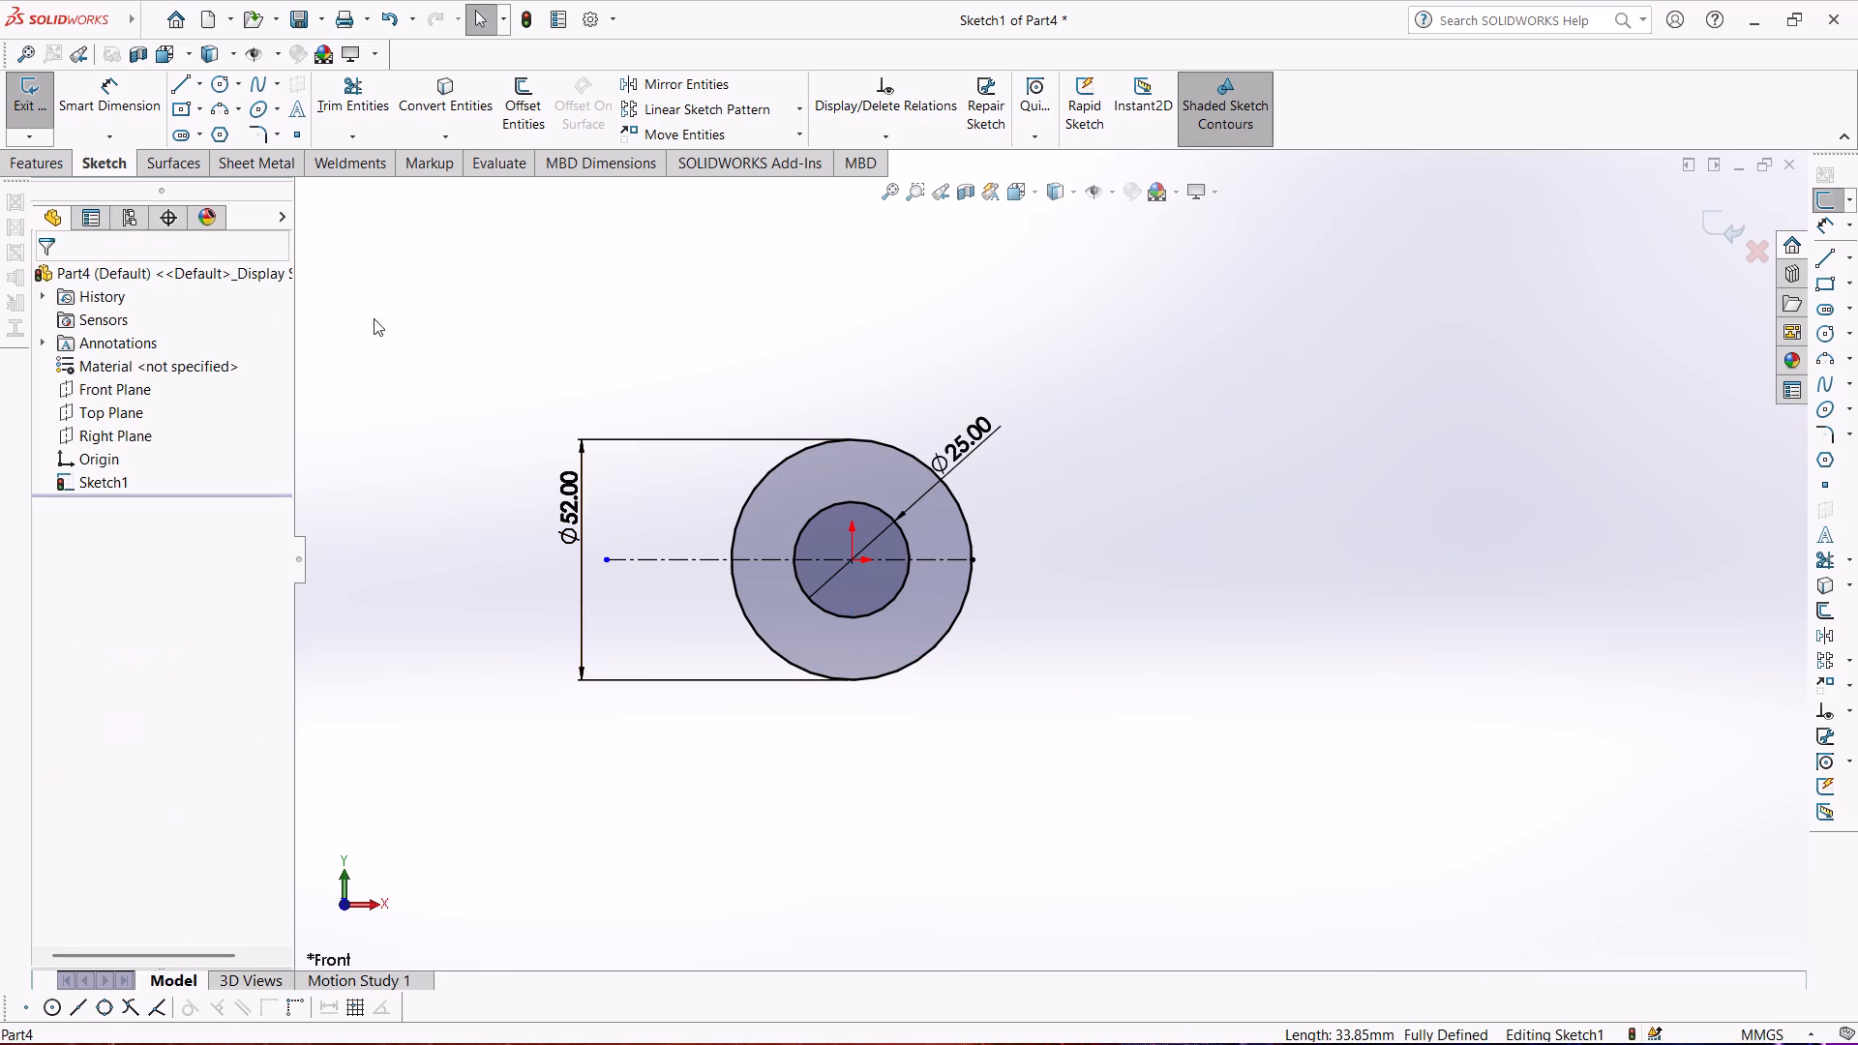
left_click(46, 97)
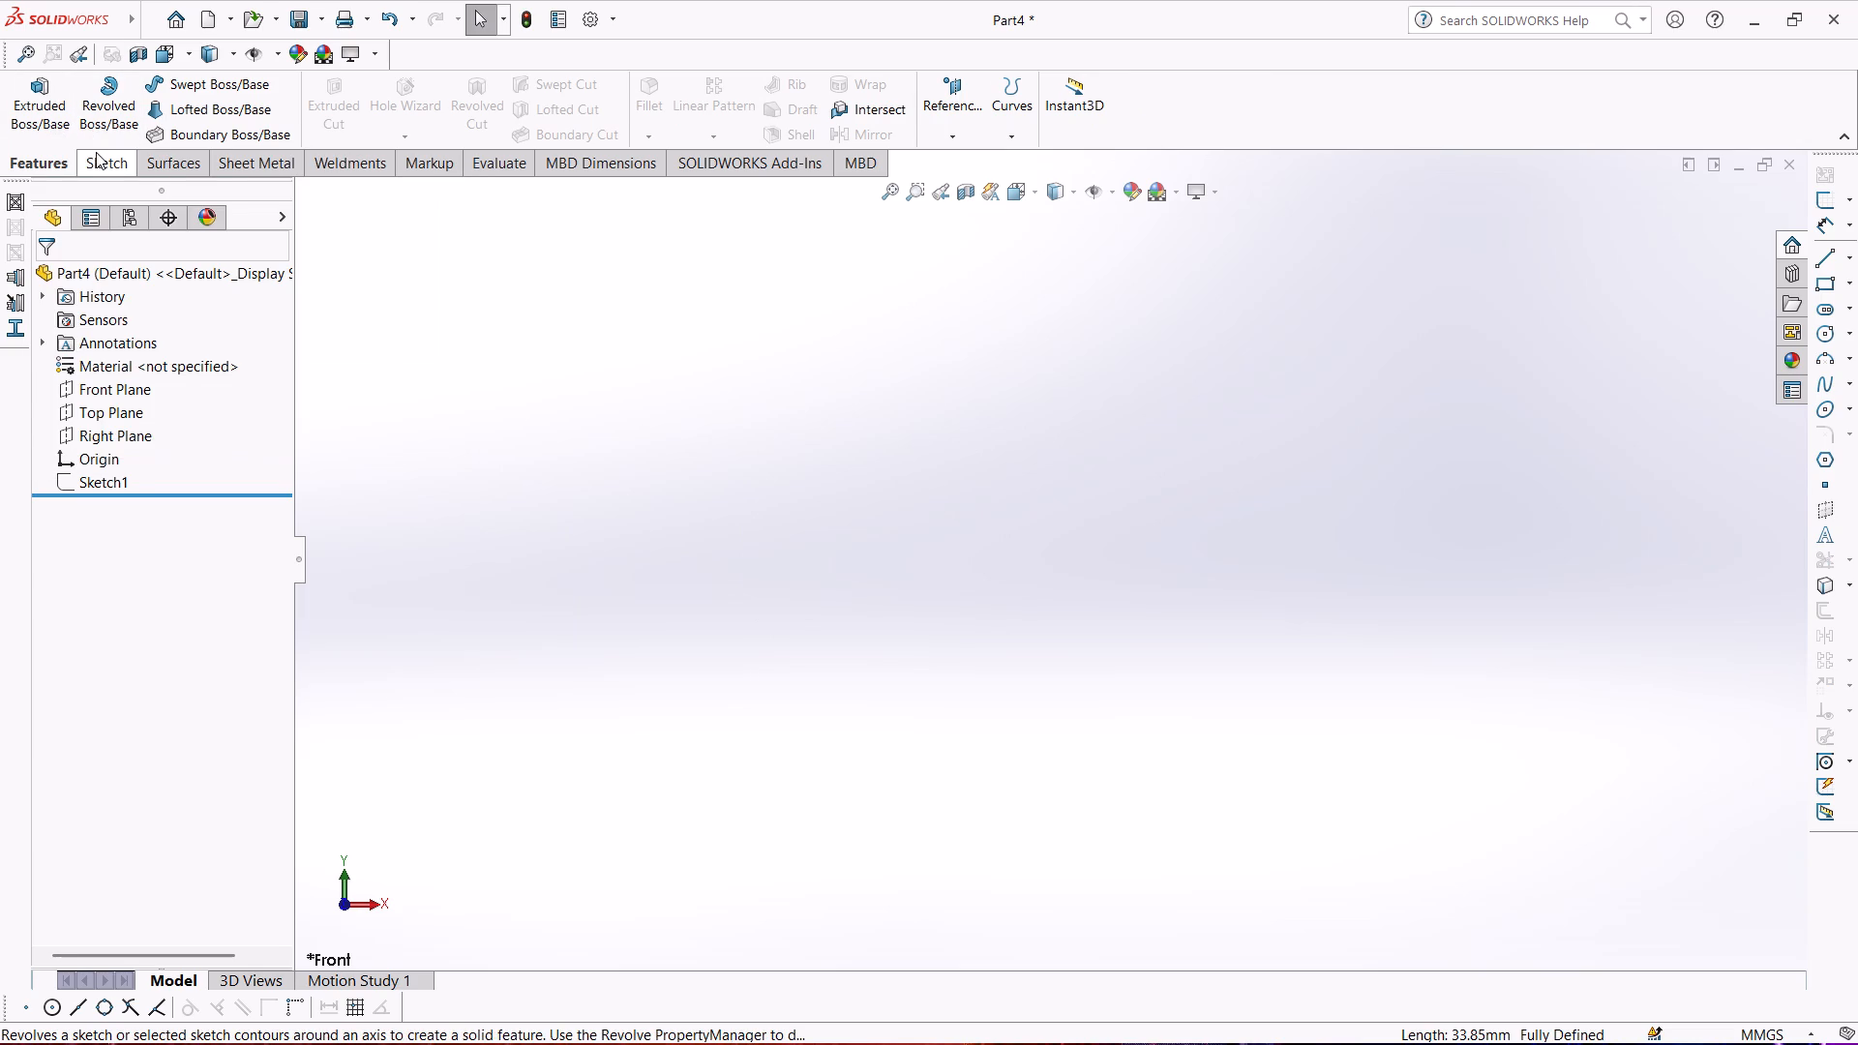
Extrude the cleaned two-circle ring sketch by 30 mm using the Mid Plane end condition.
left_click(25, 100)
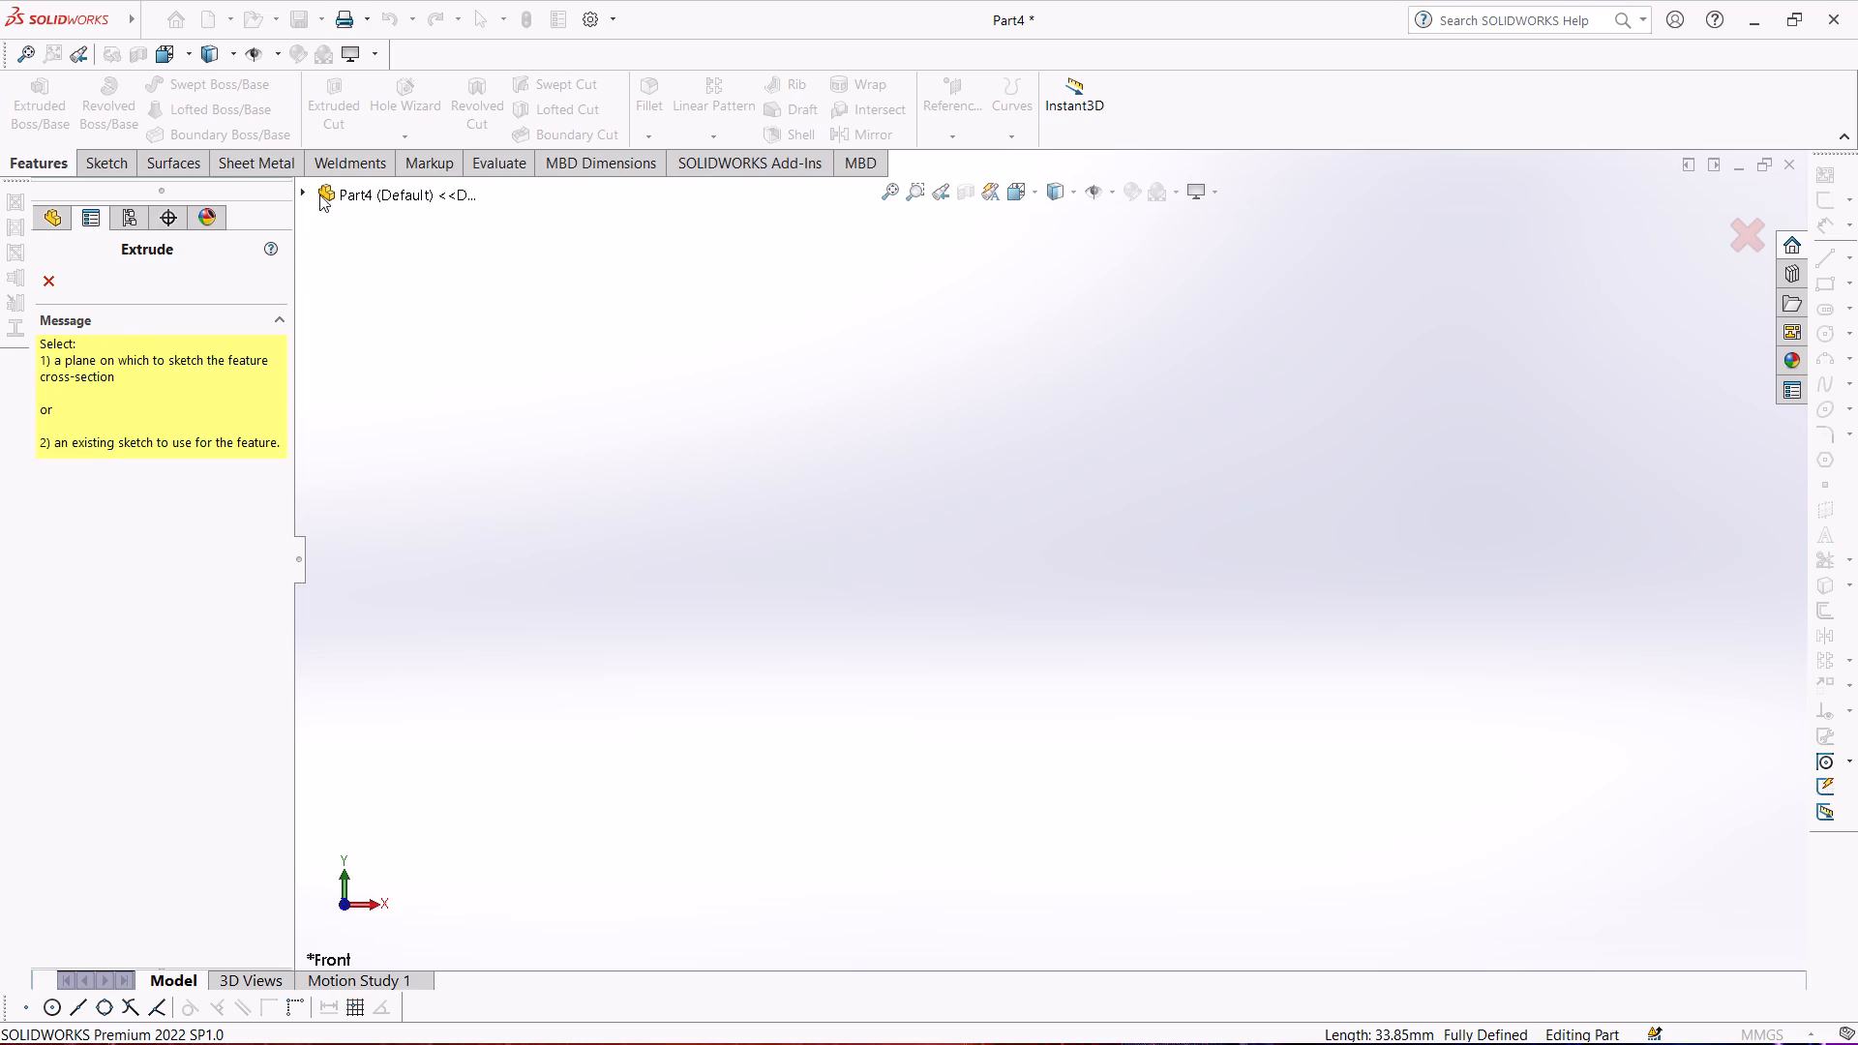
left_click(333, 190)
left_click(372, 402)
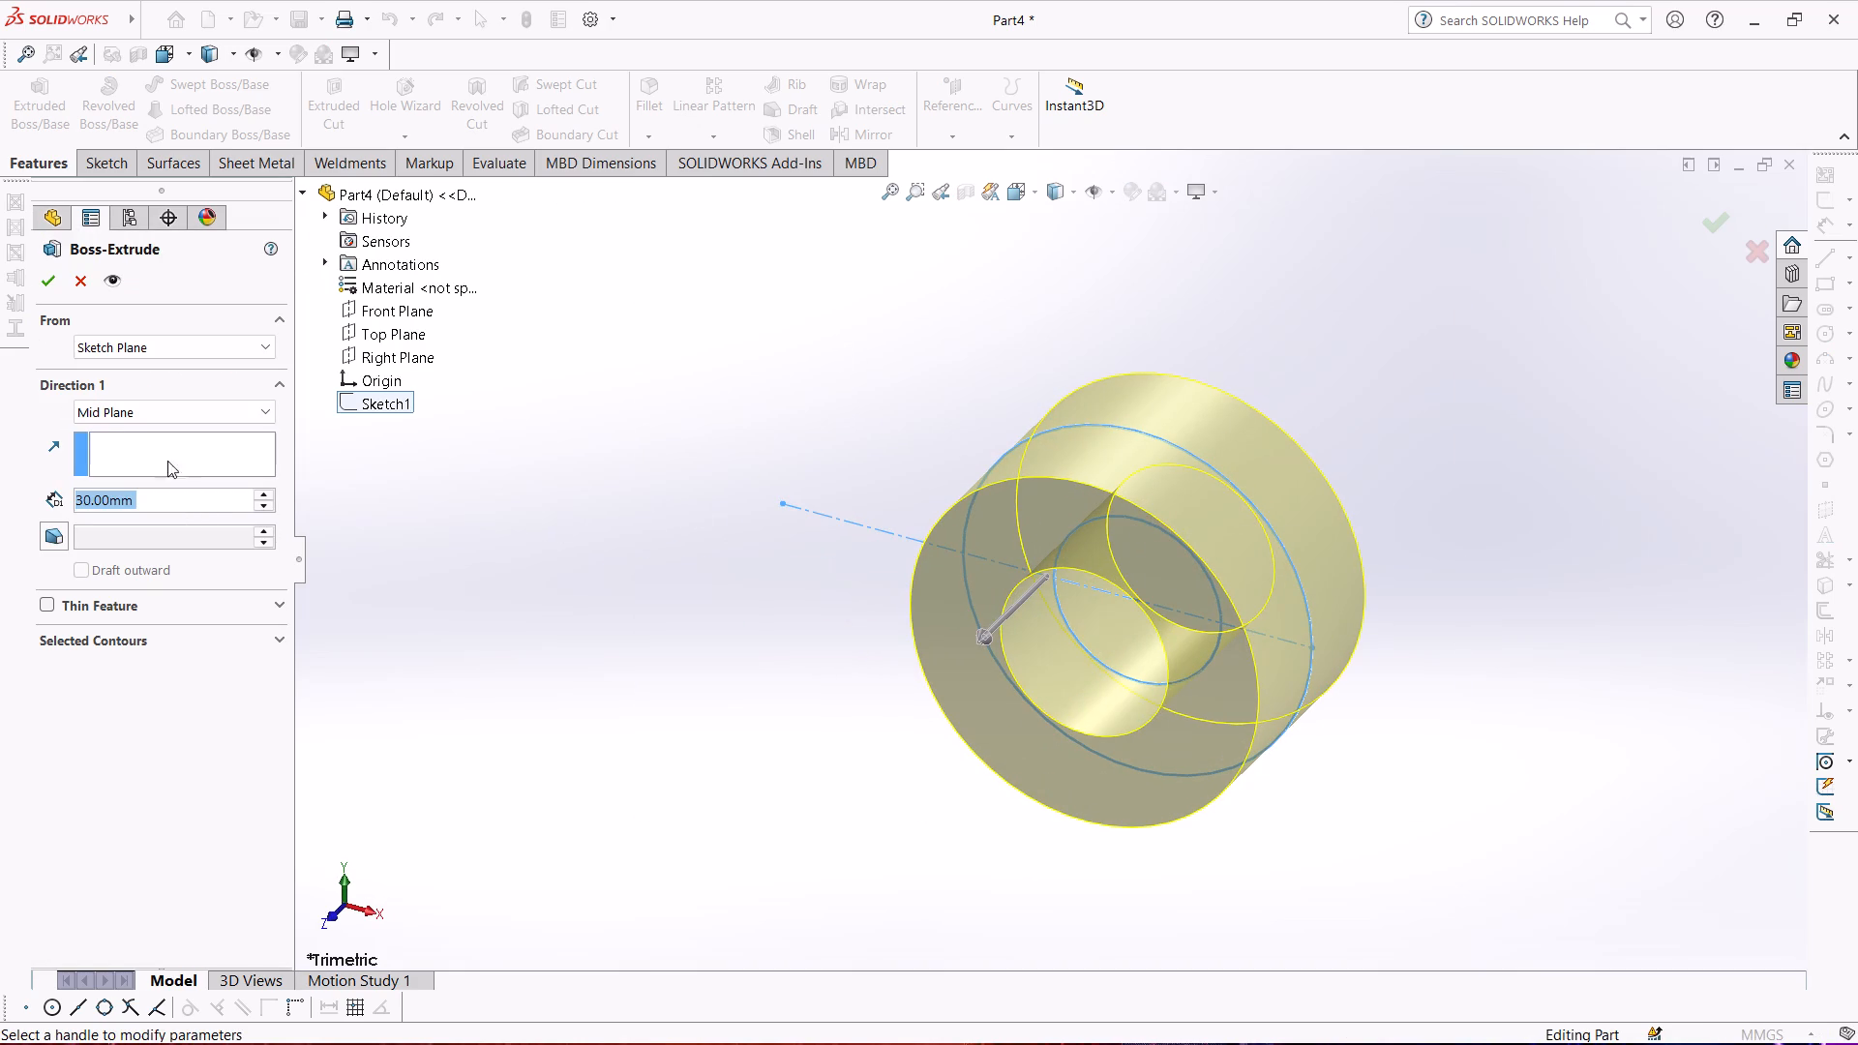
left_click(47, 281)
middle_click_drag(642, 616, 663, 607)
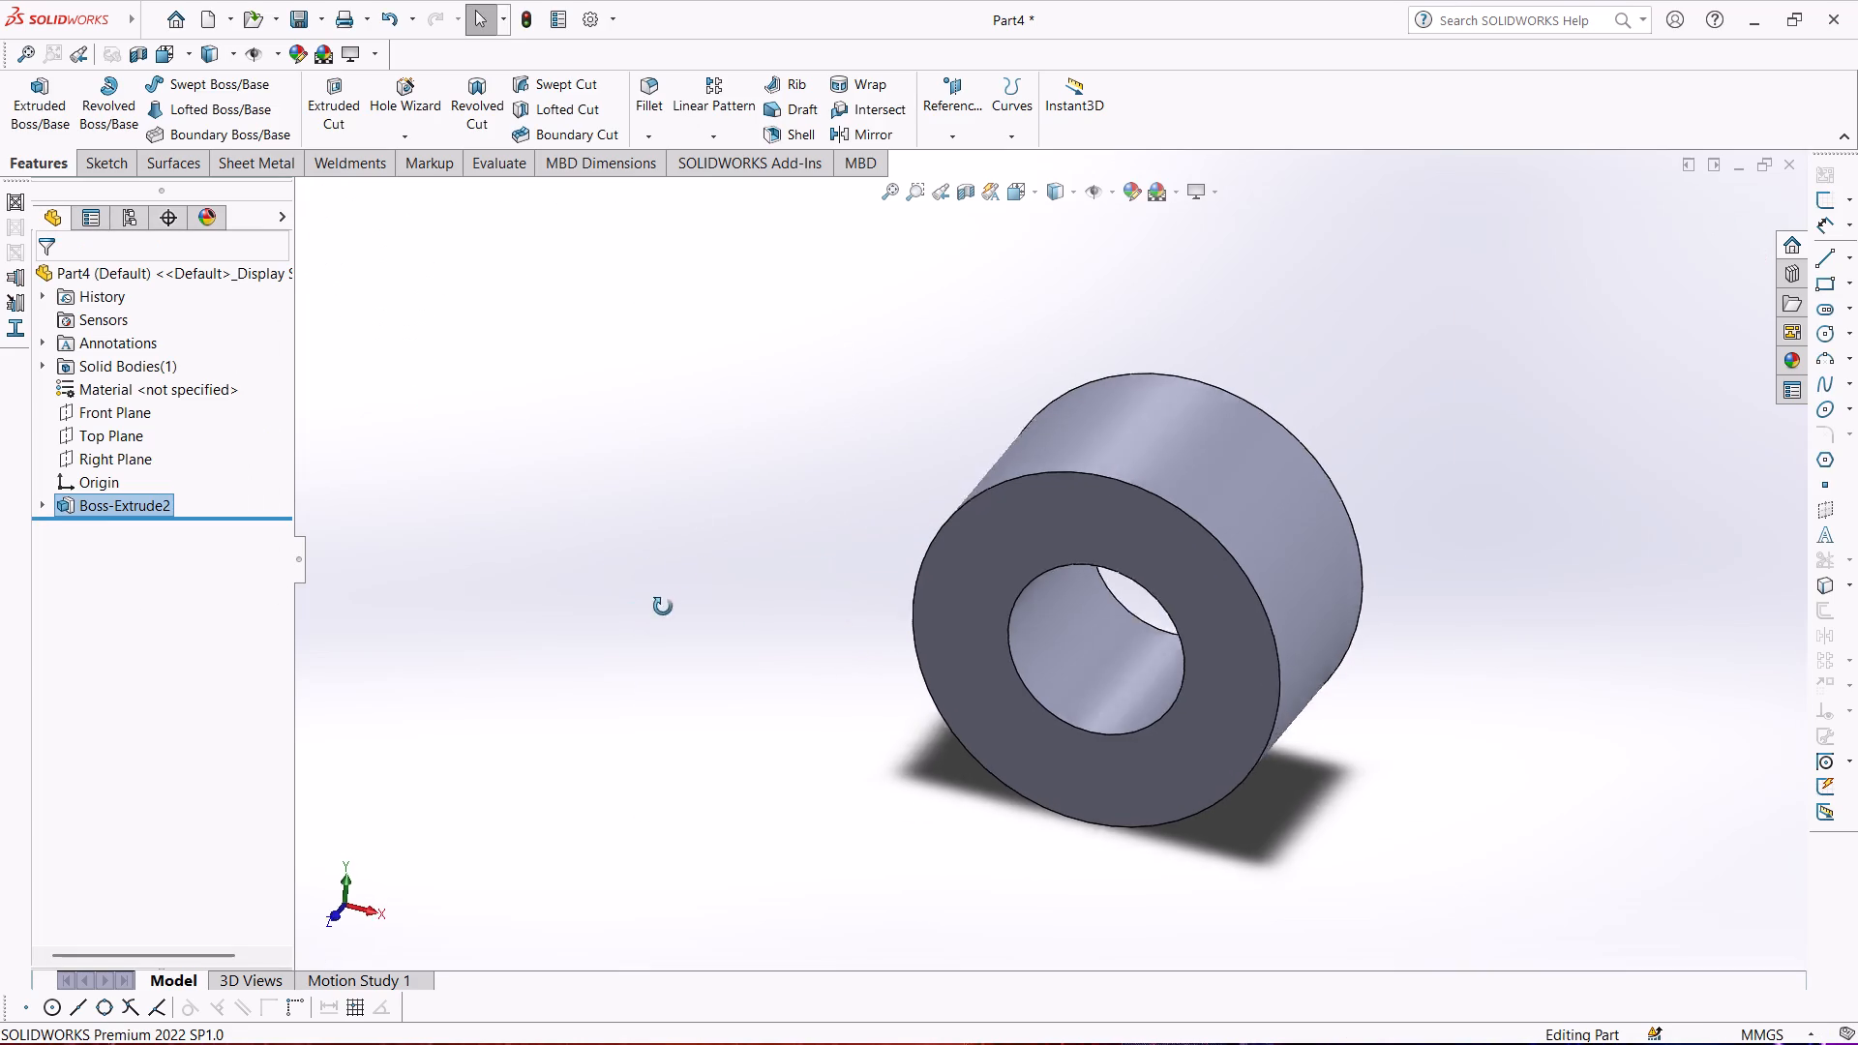
Start a new sketch on the Front Plane.
middle_click_drag(663, 607, 691, 382)
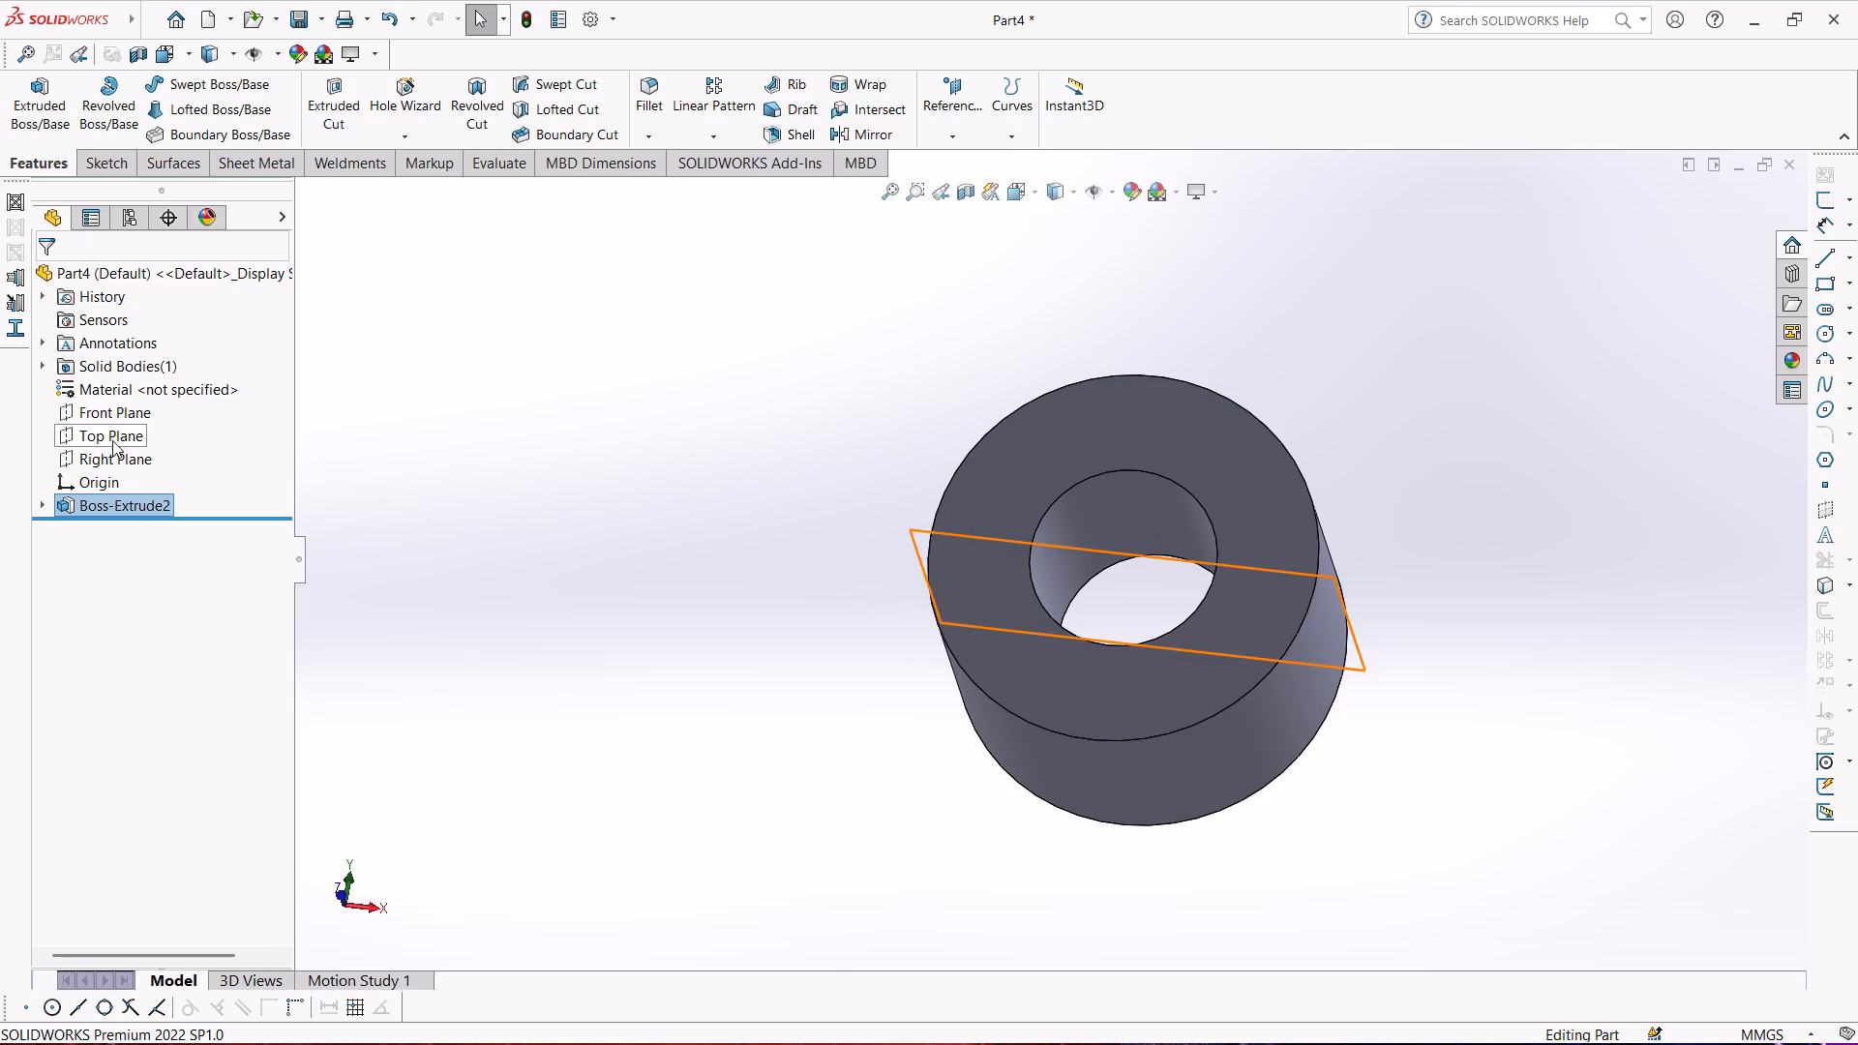
left_click(101, 409)
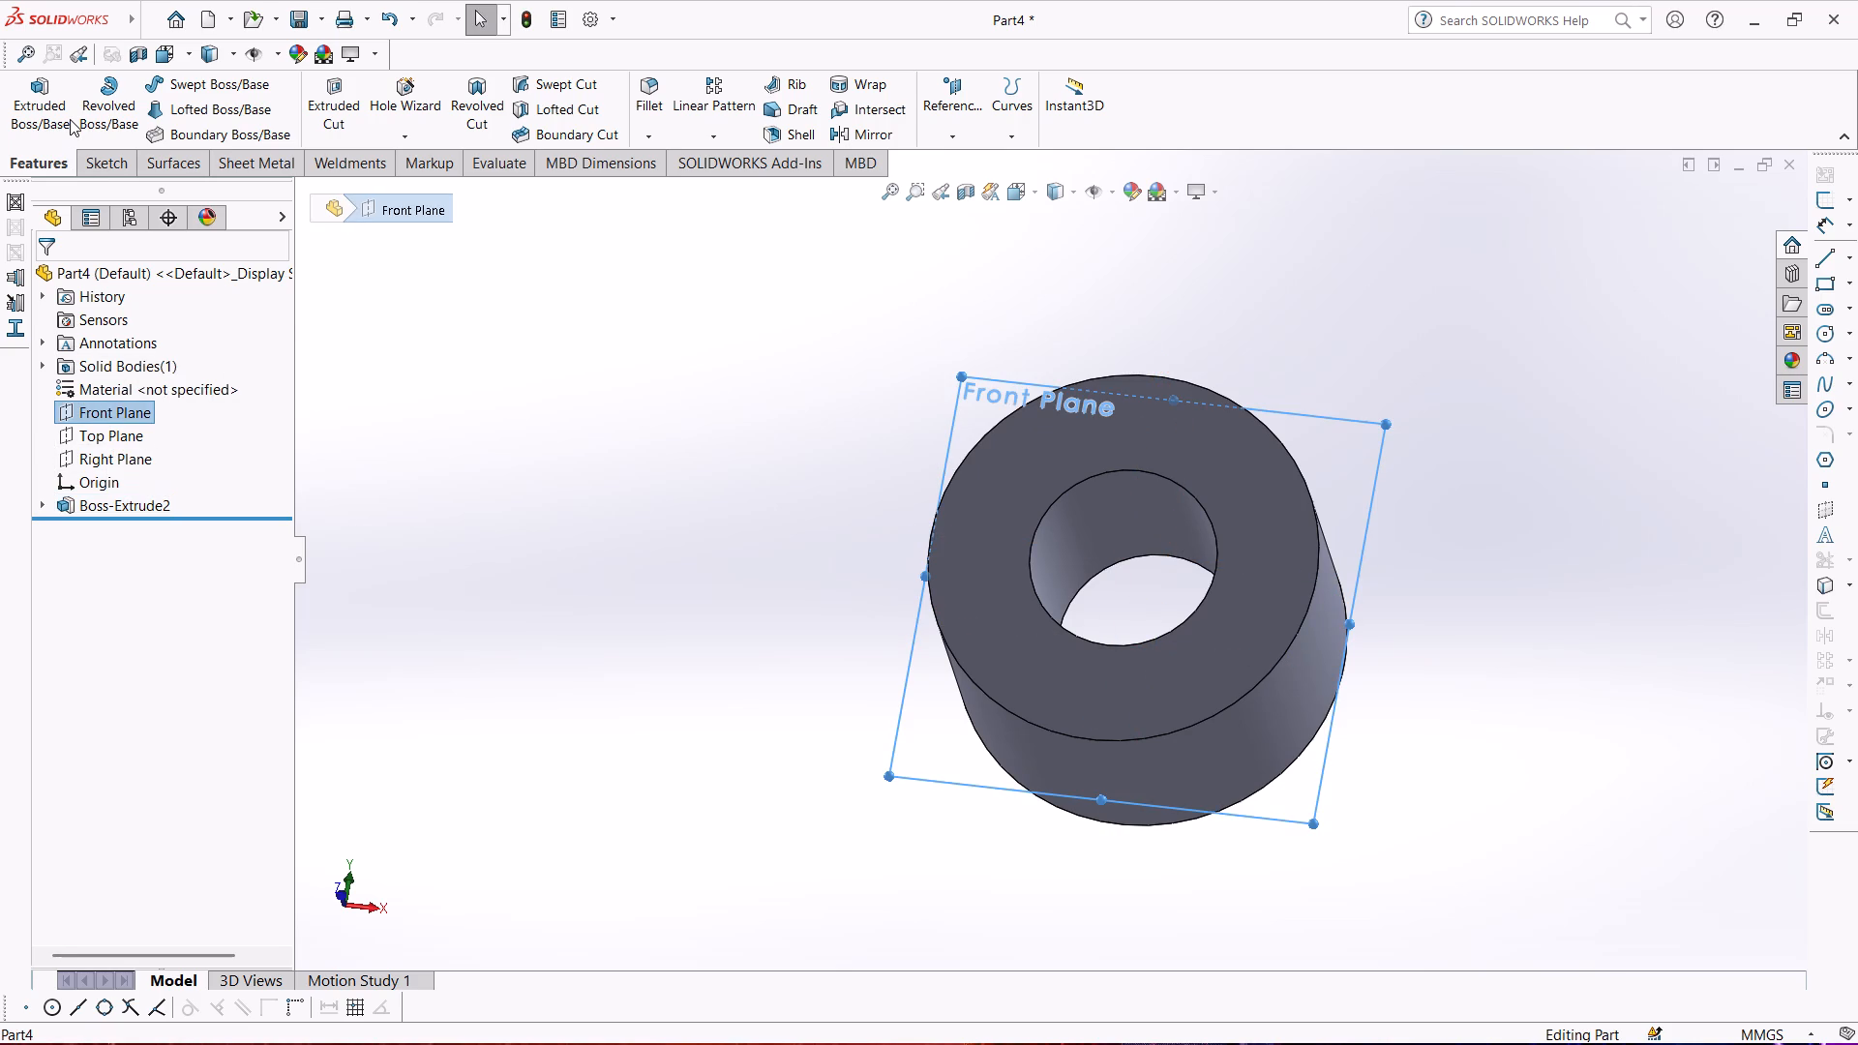
left_click(98, 163)
left_click(38, 112)
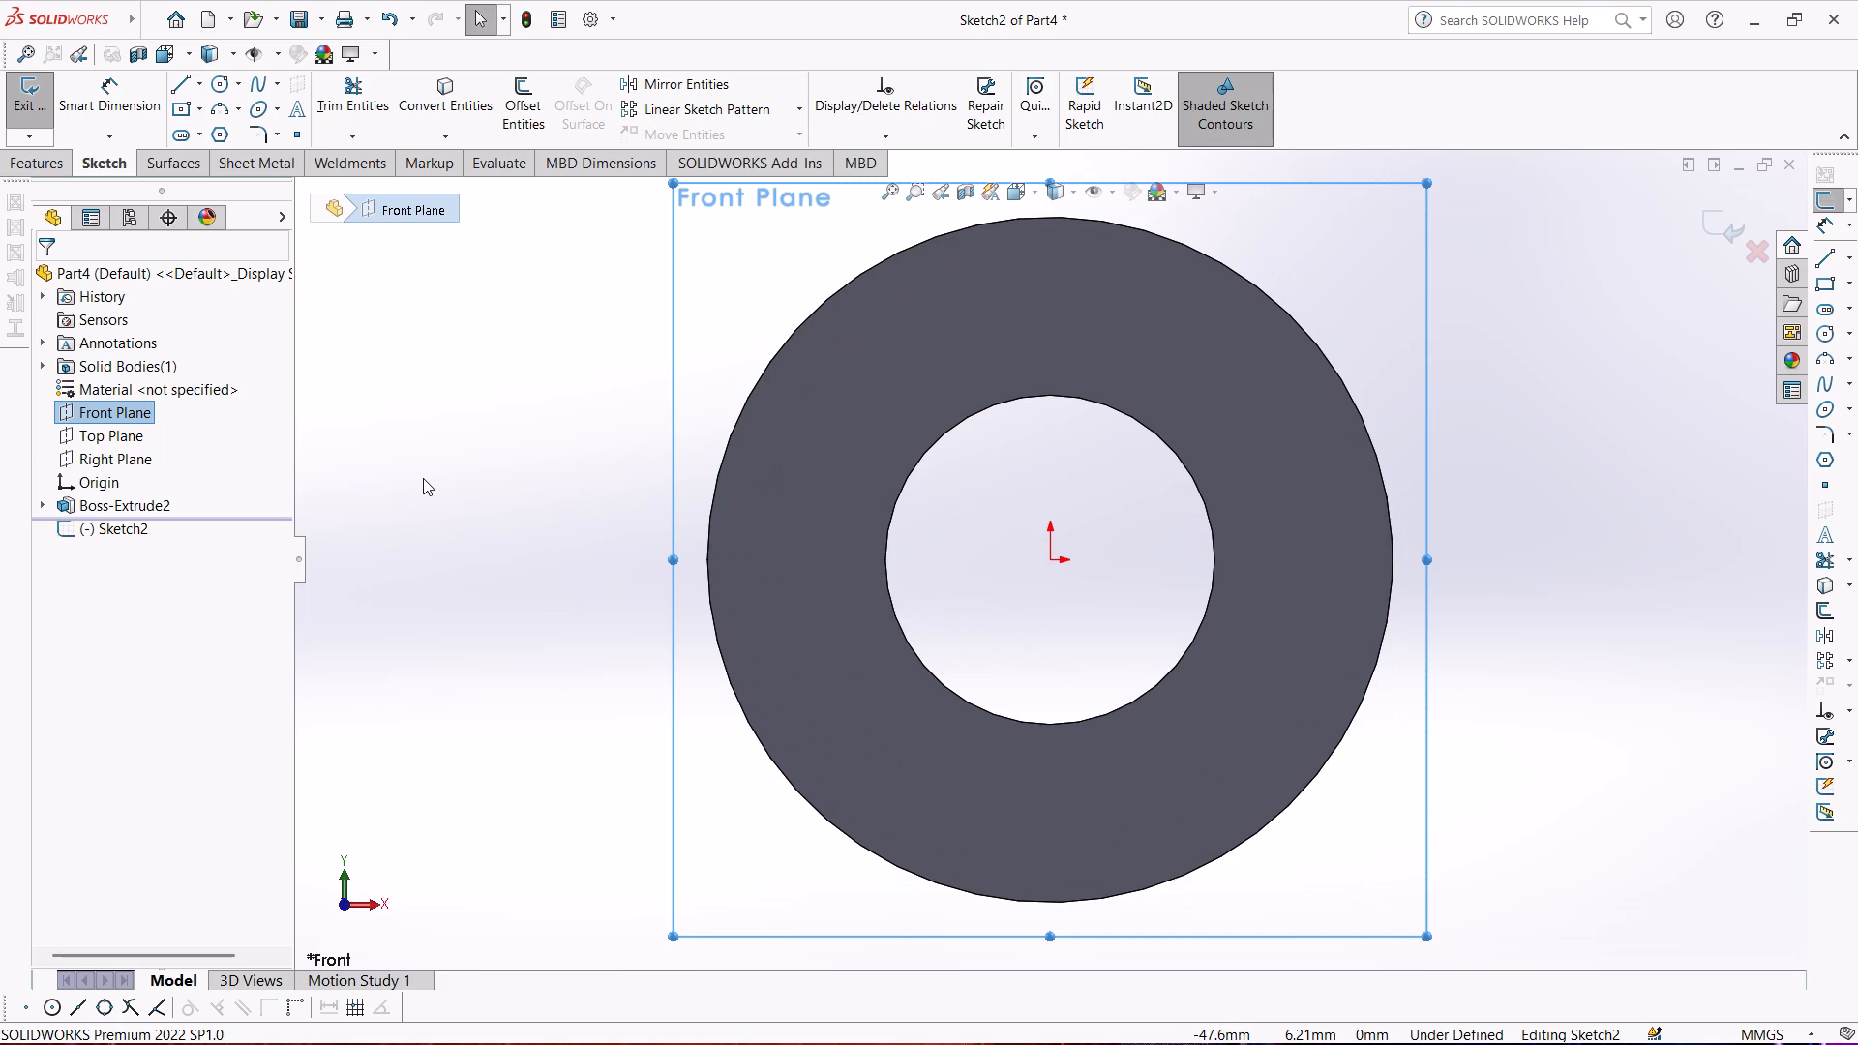
Sketch a horizontal centerline about 113 mm long through the origin, running past both sides of the ring.
scroll(1499, 502, "up", 1)
scroll(1622, 496, "down", 2)
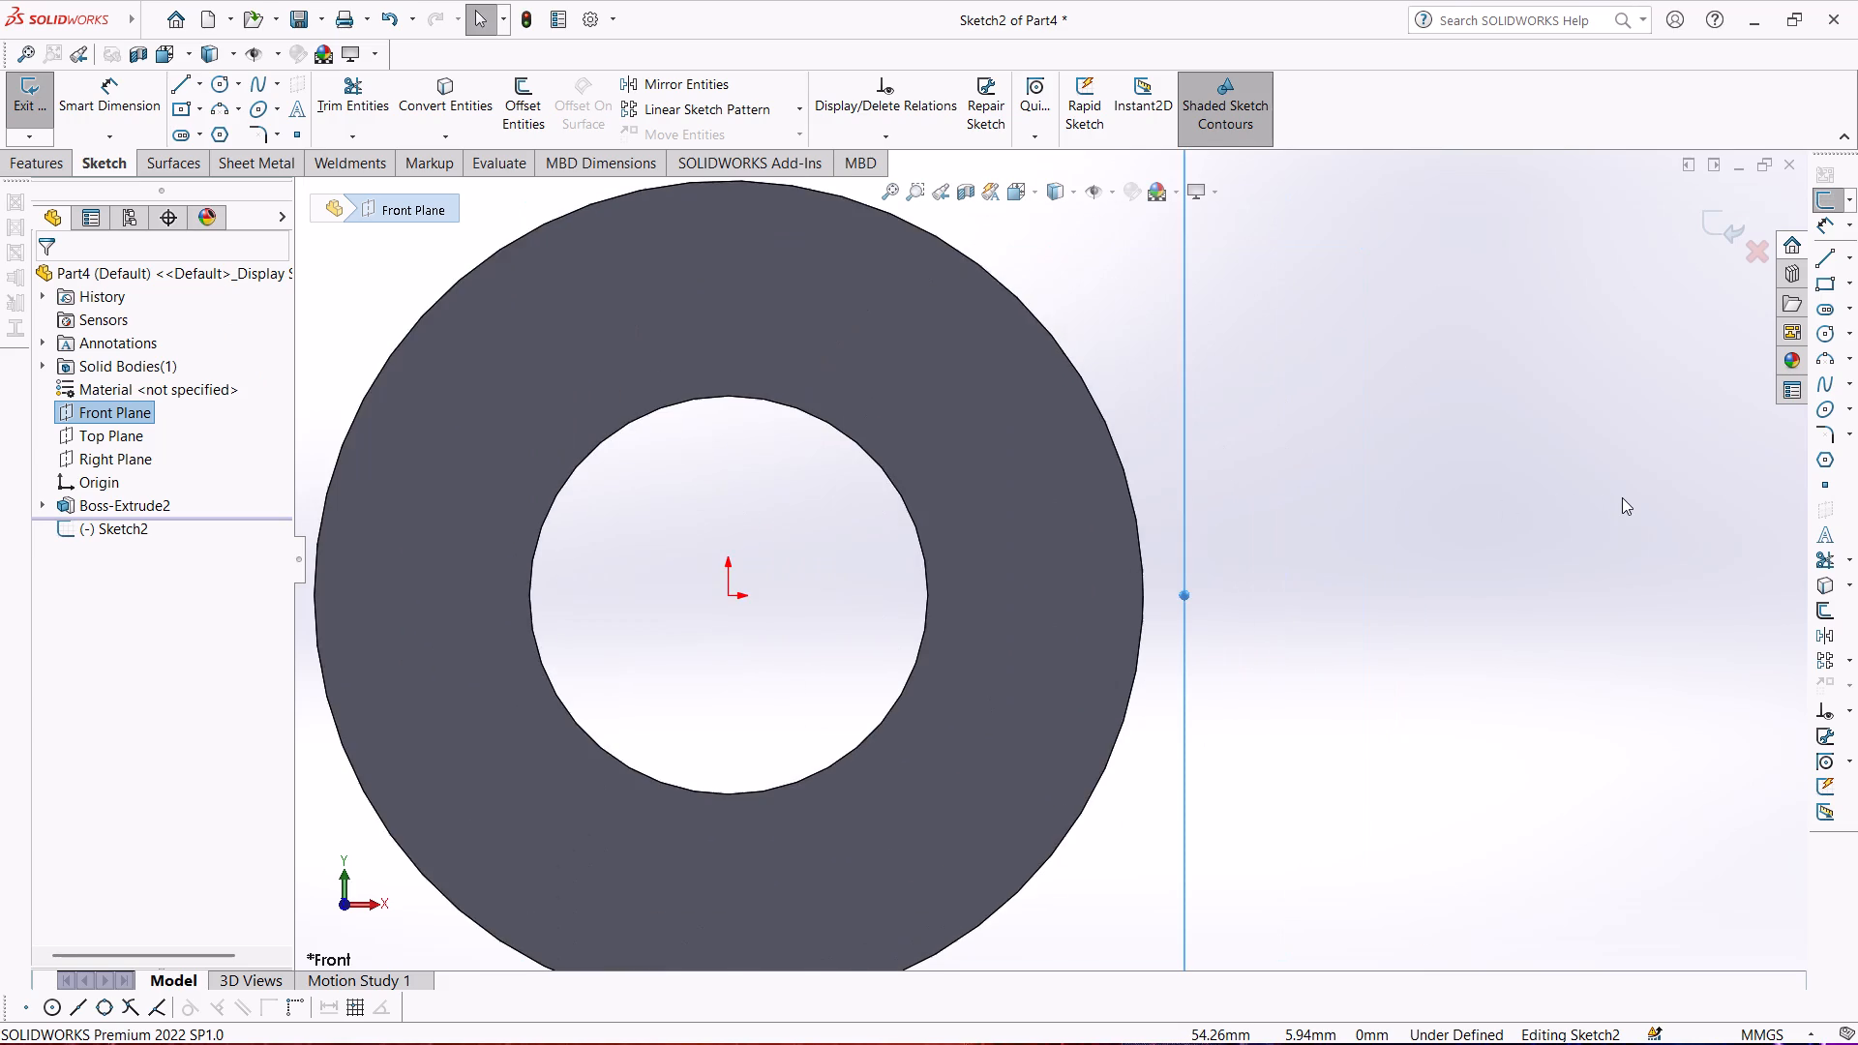
scroll(1622, 497, "up", 2)
scroll(845, 562, "down", 1)
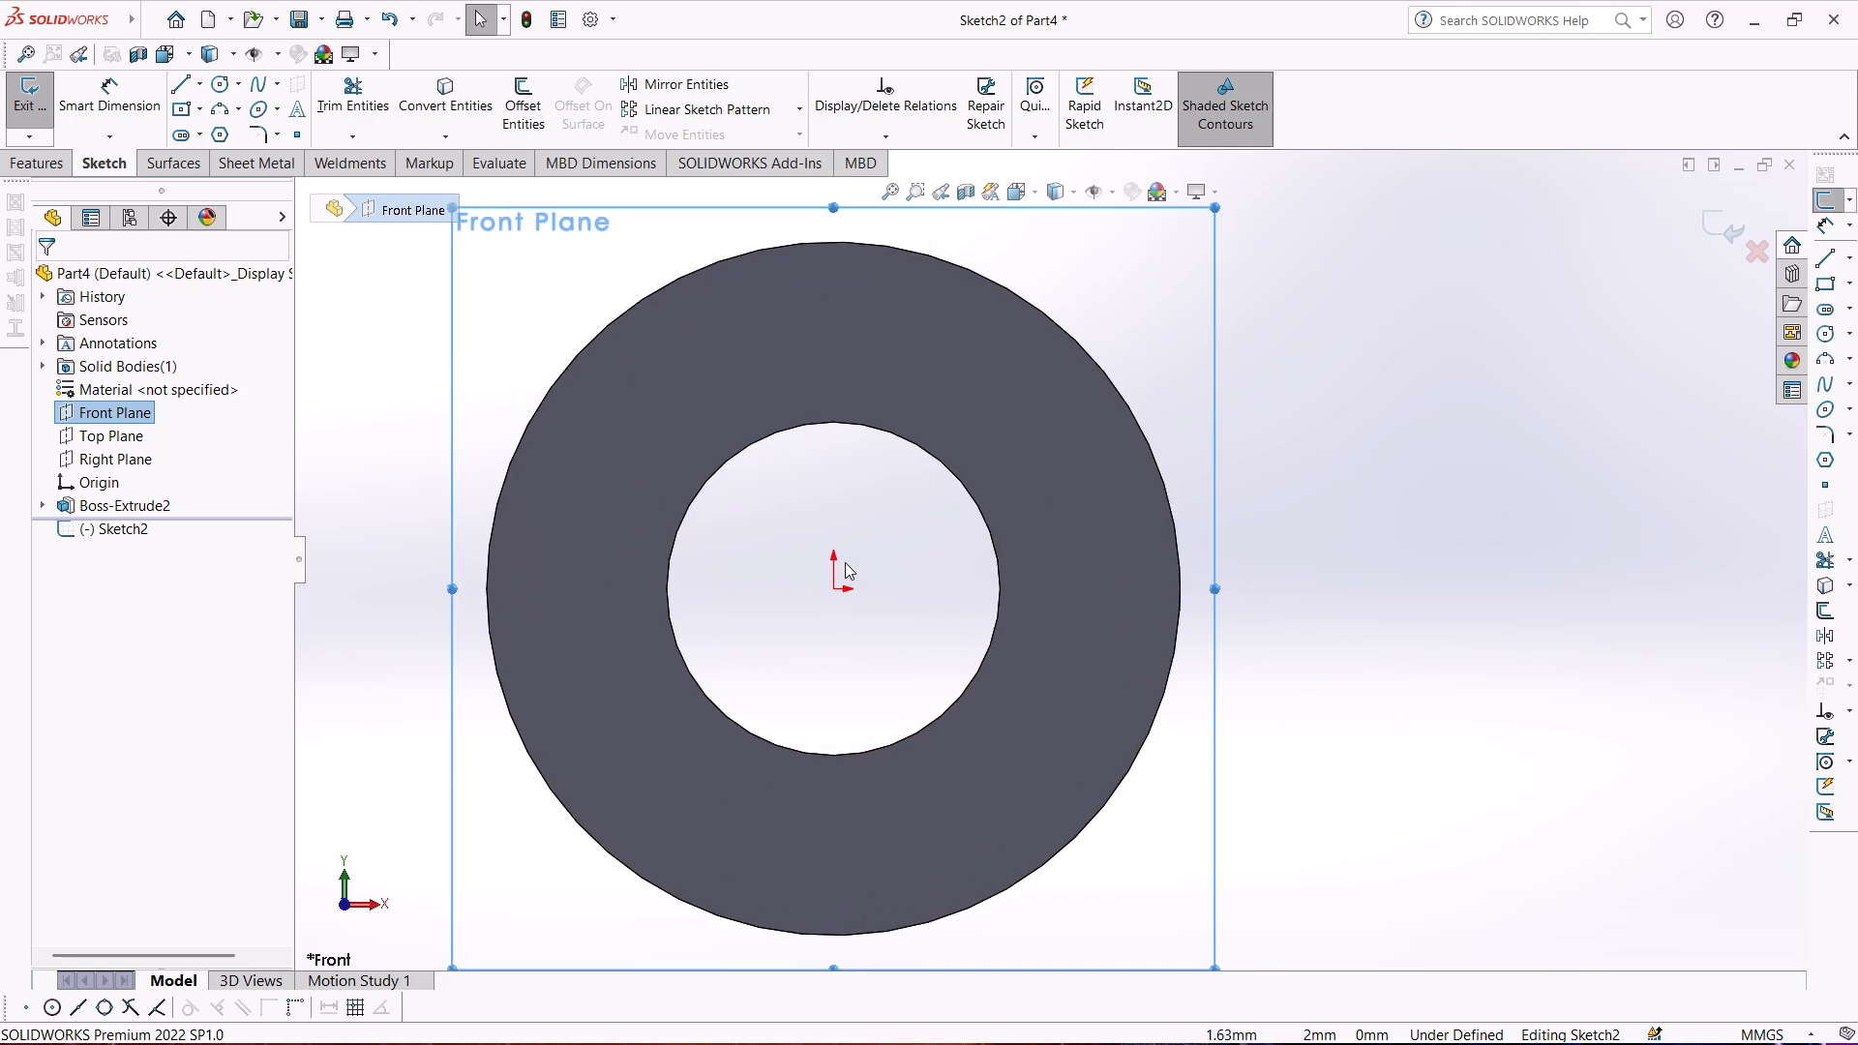
scroll(881, 555, "up", 1)
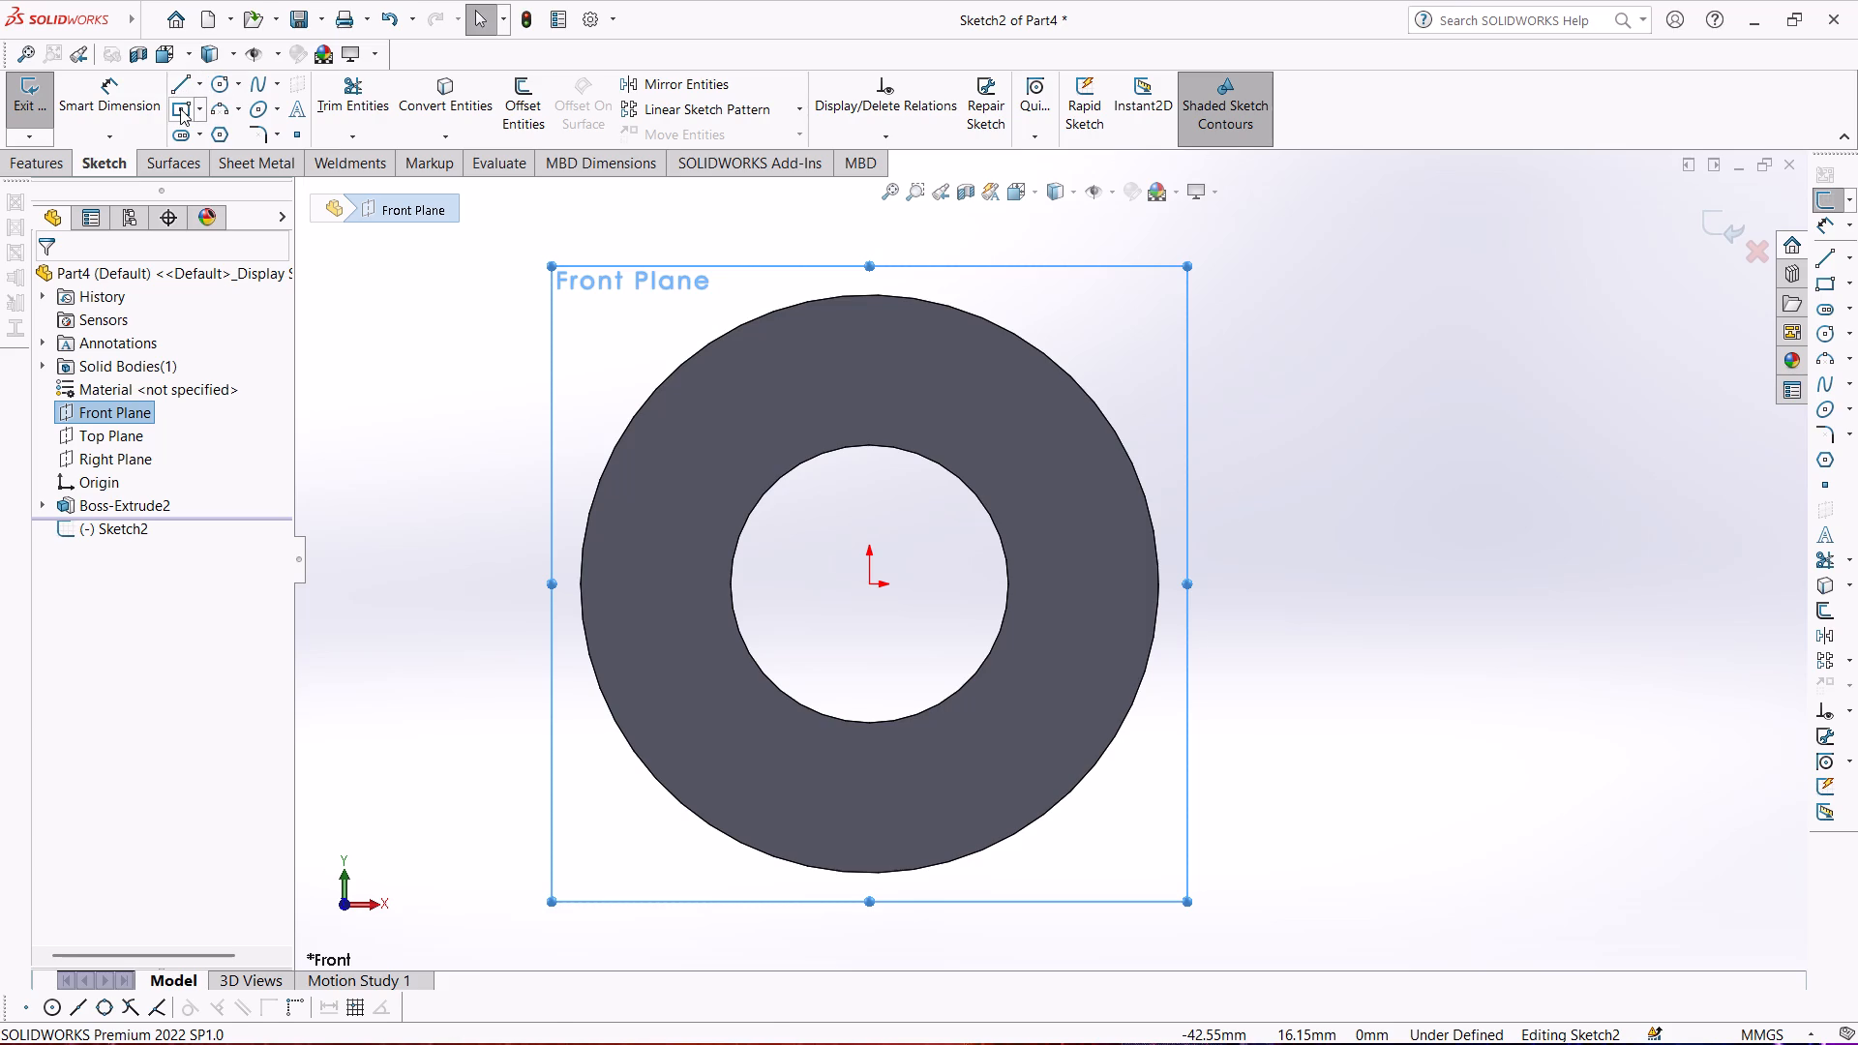
left_click(180, 108)
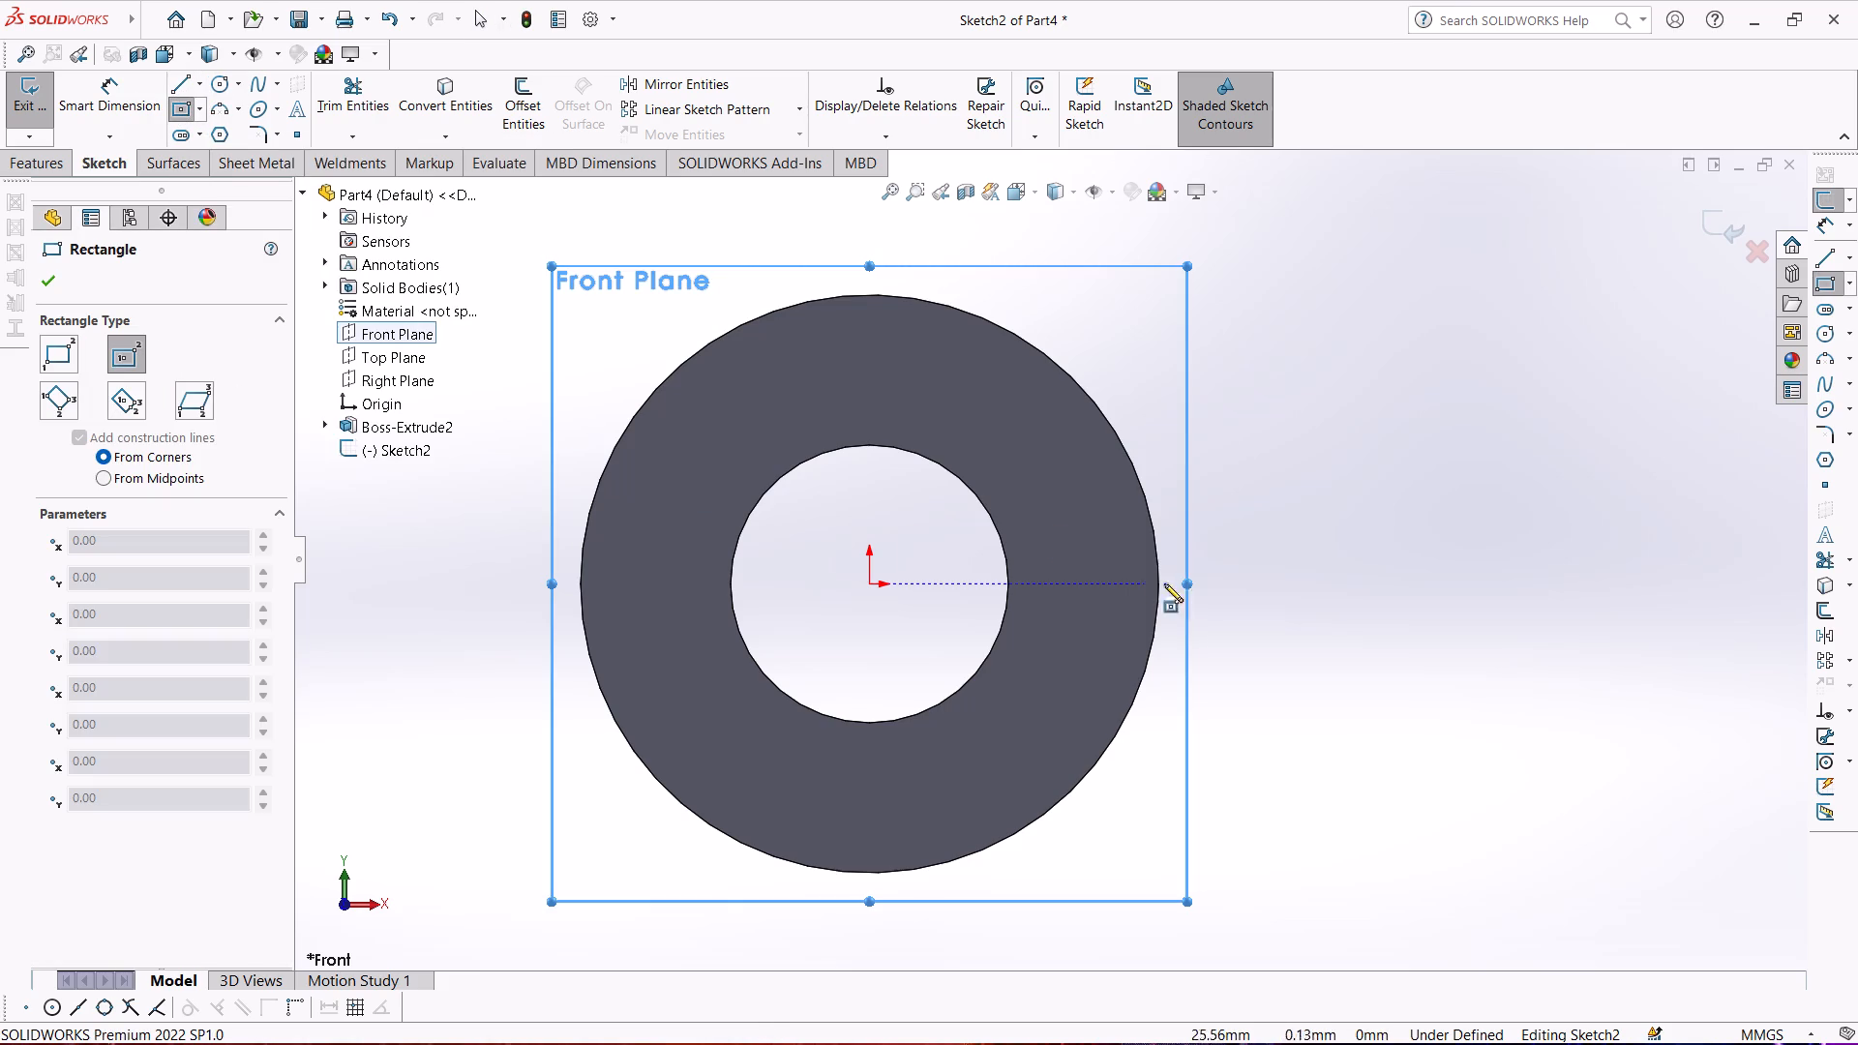
left_click(199, 77)
left_click(207, 135)
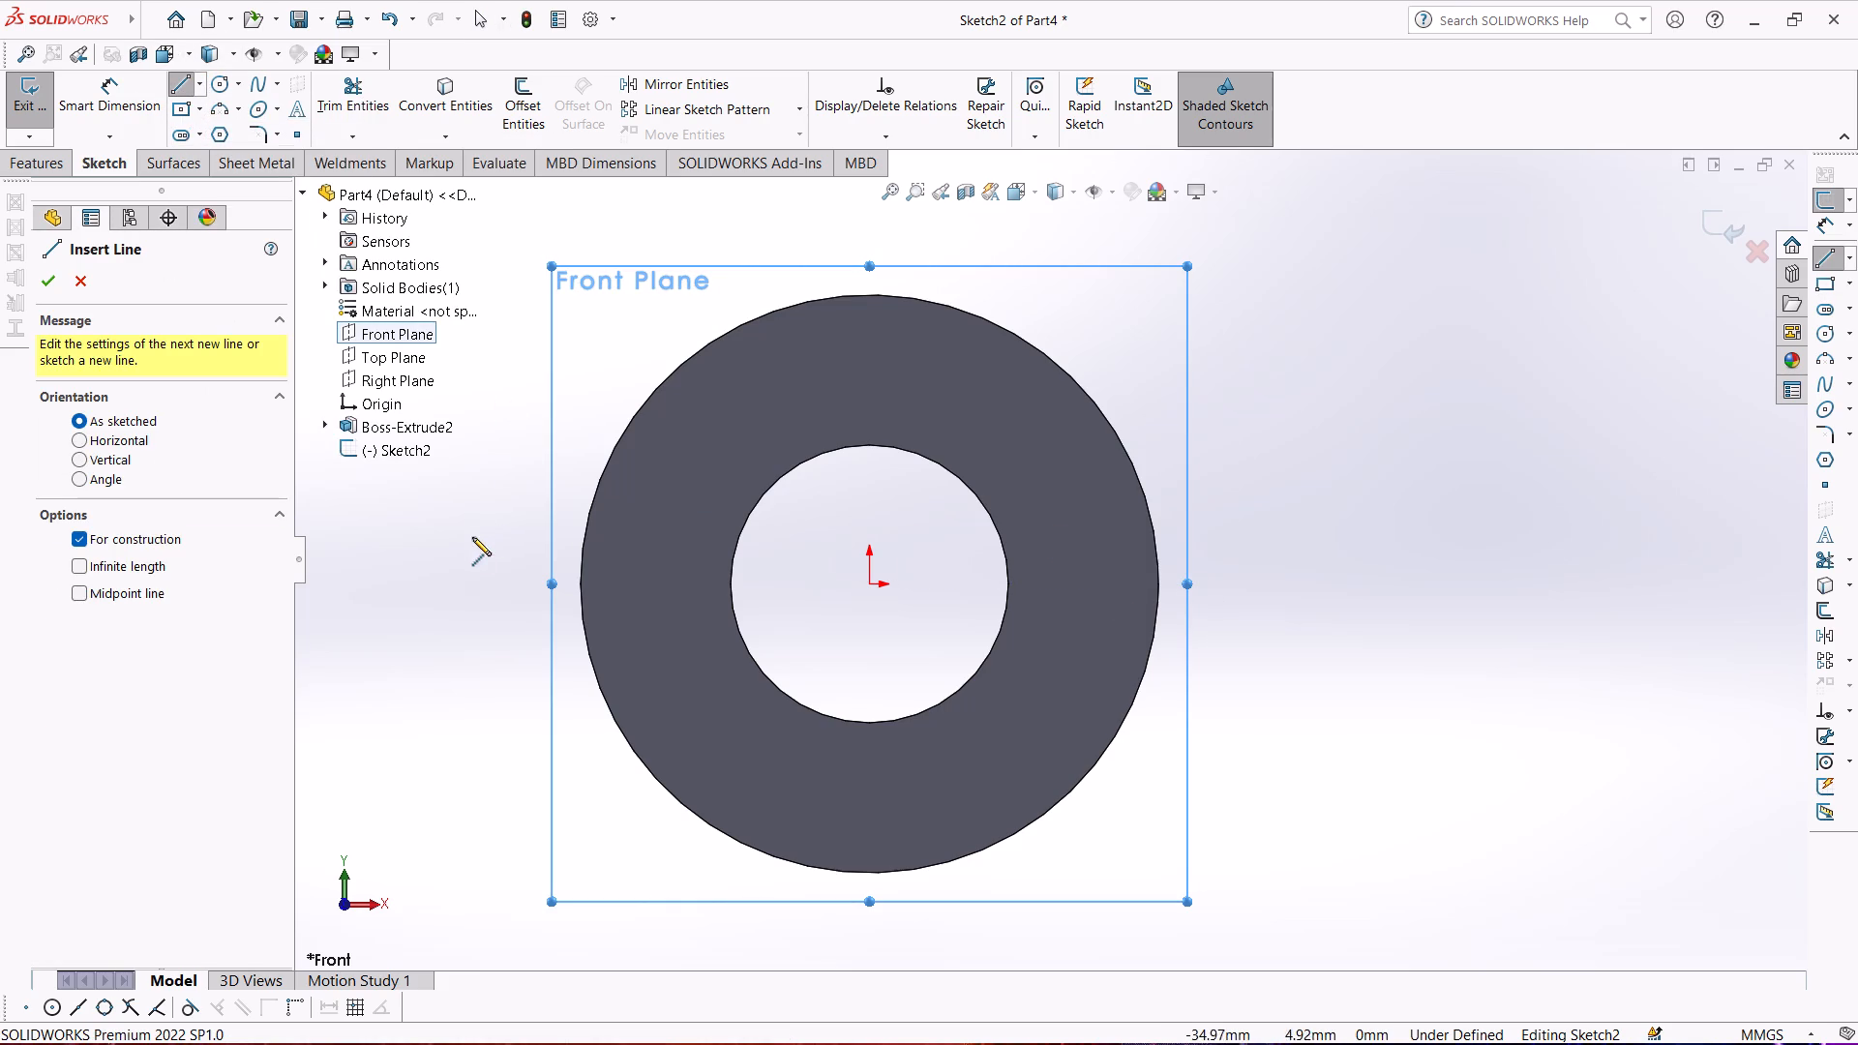
left_click(464, 587)
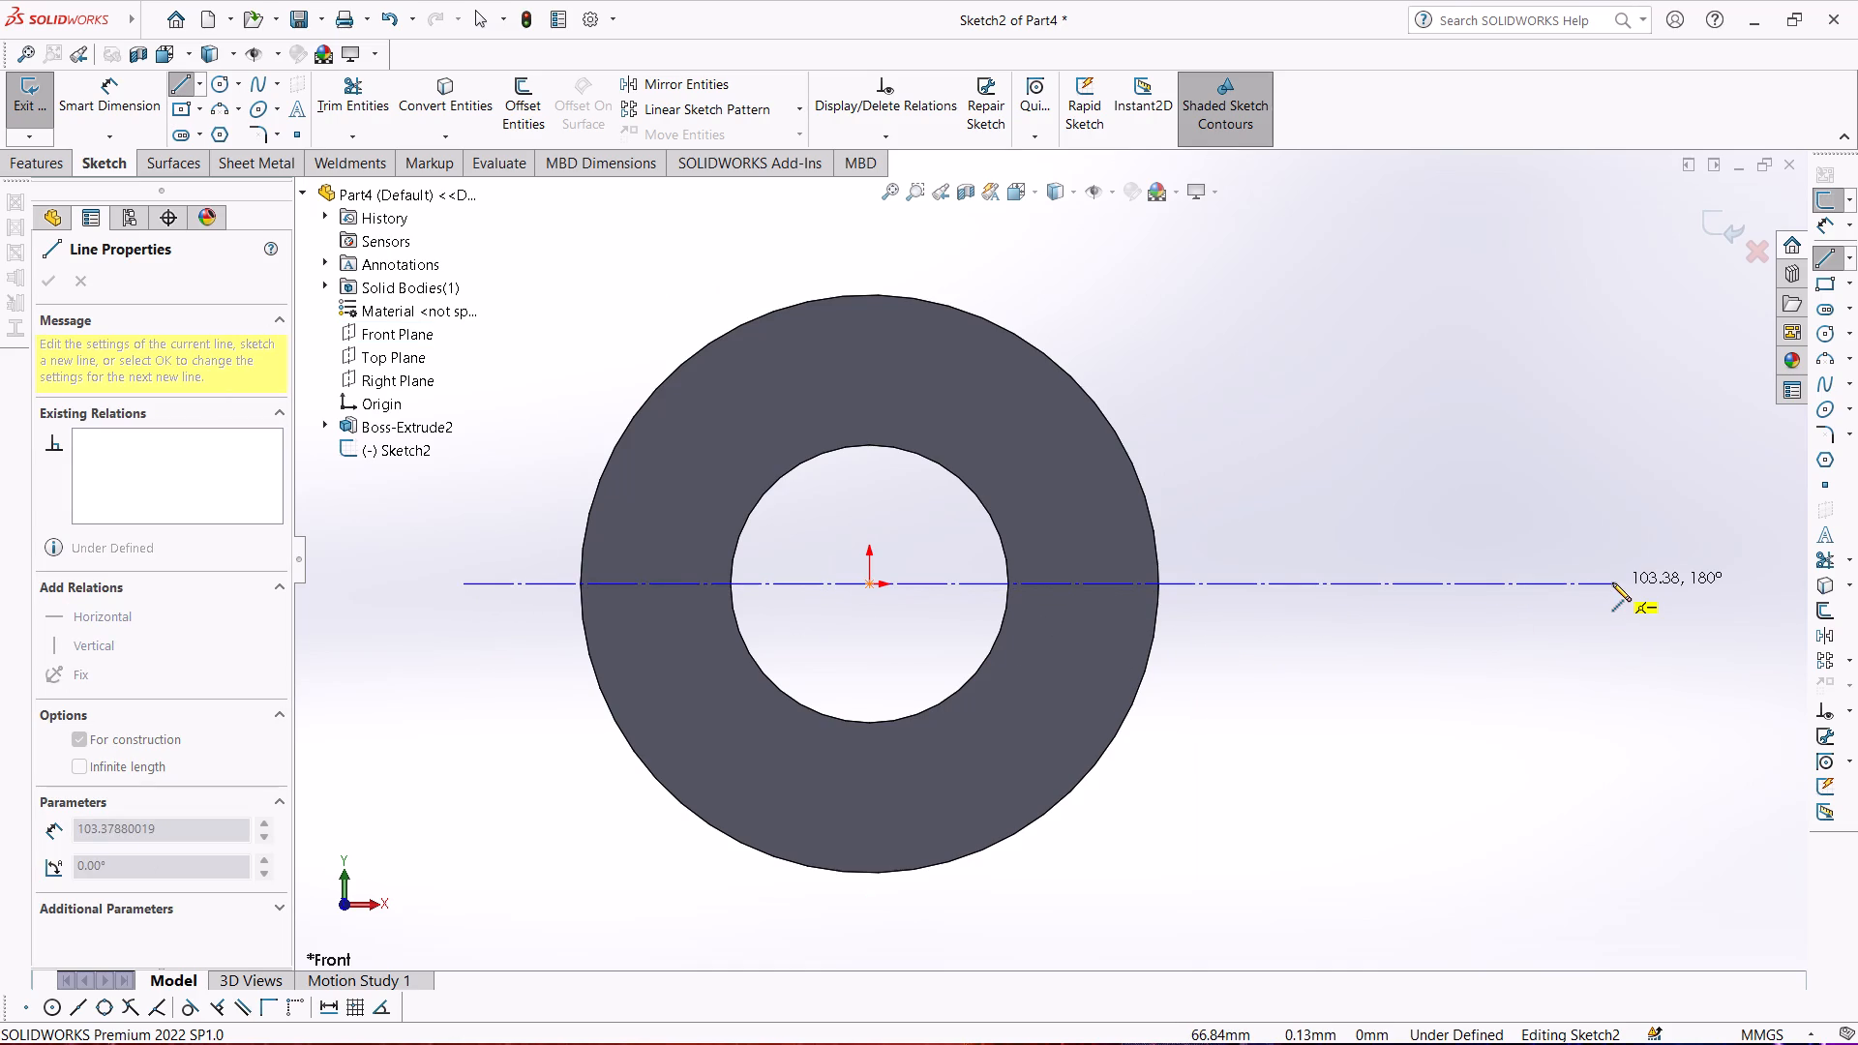
left_click(1727, 582)
key("Escape")
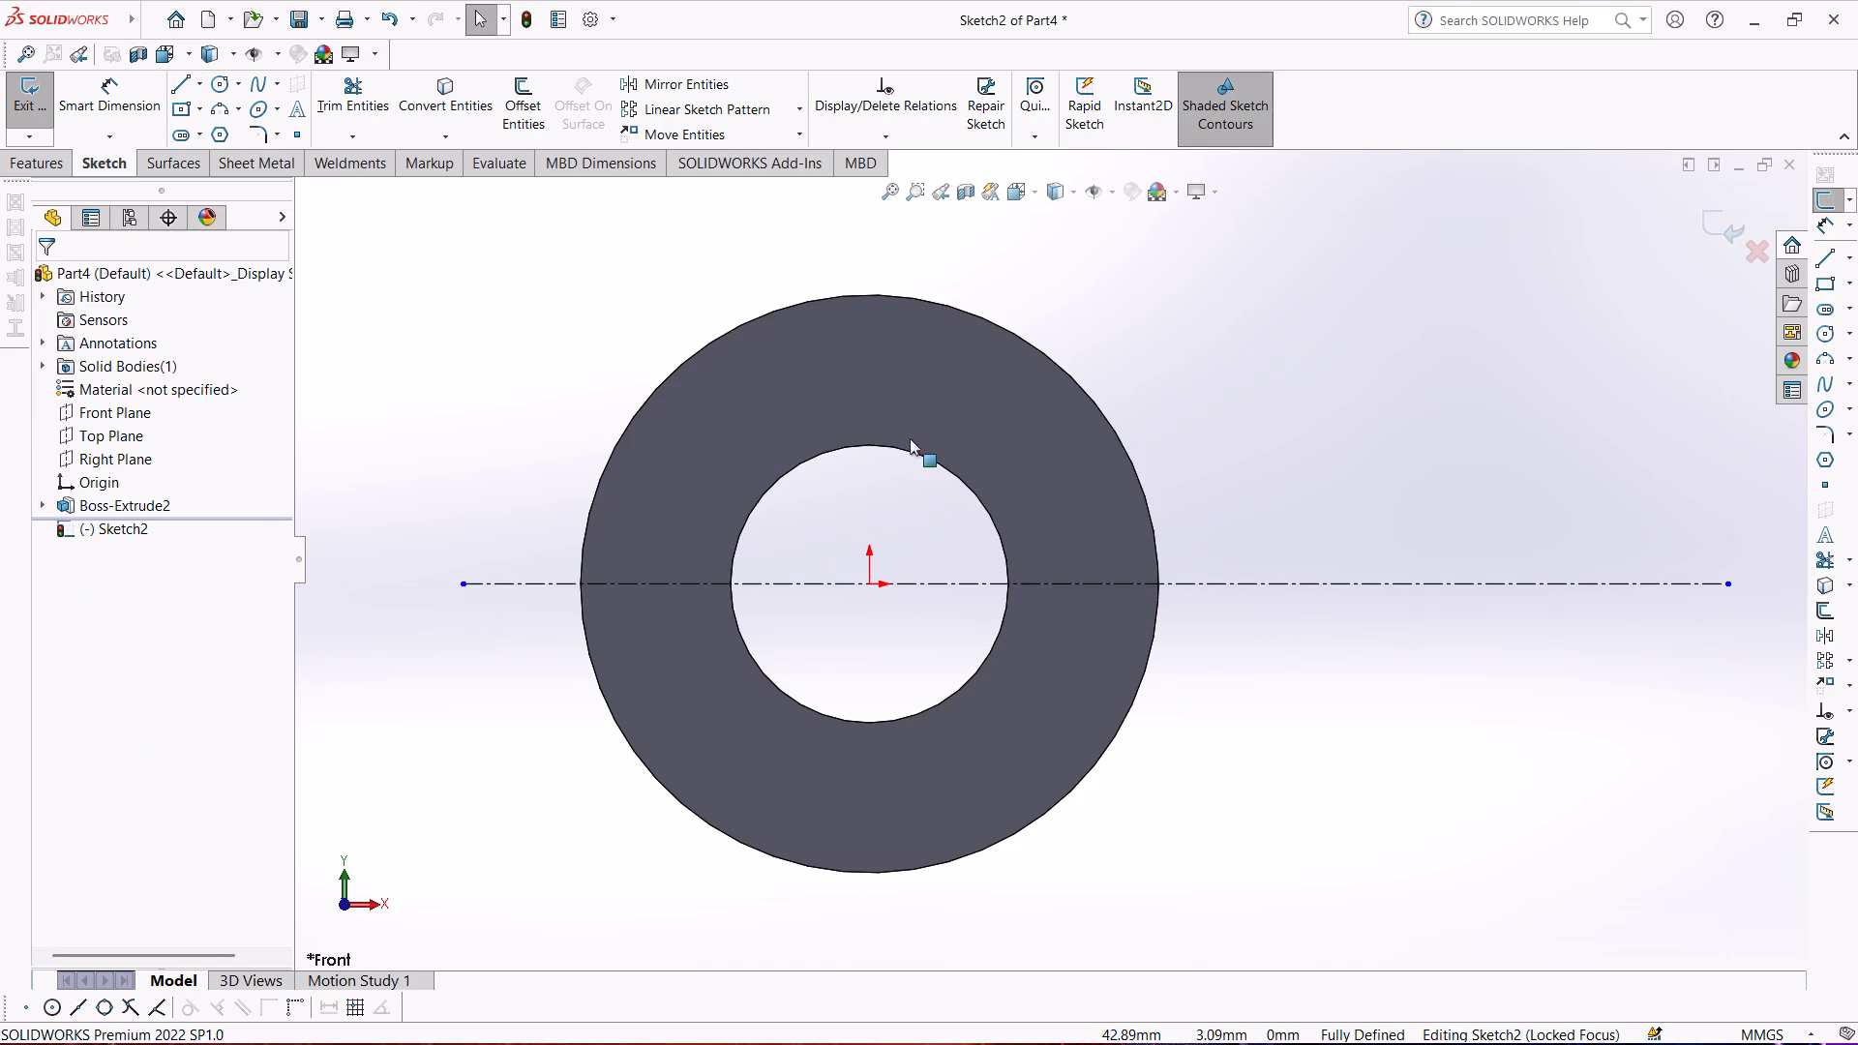
Draw a center rectangle about 71 by 17 mm, centered on the centerline beyond the ring and overlapping its rim.
left_click(177, 107)
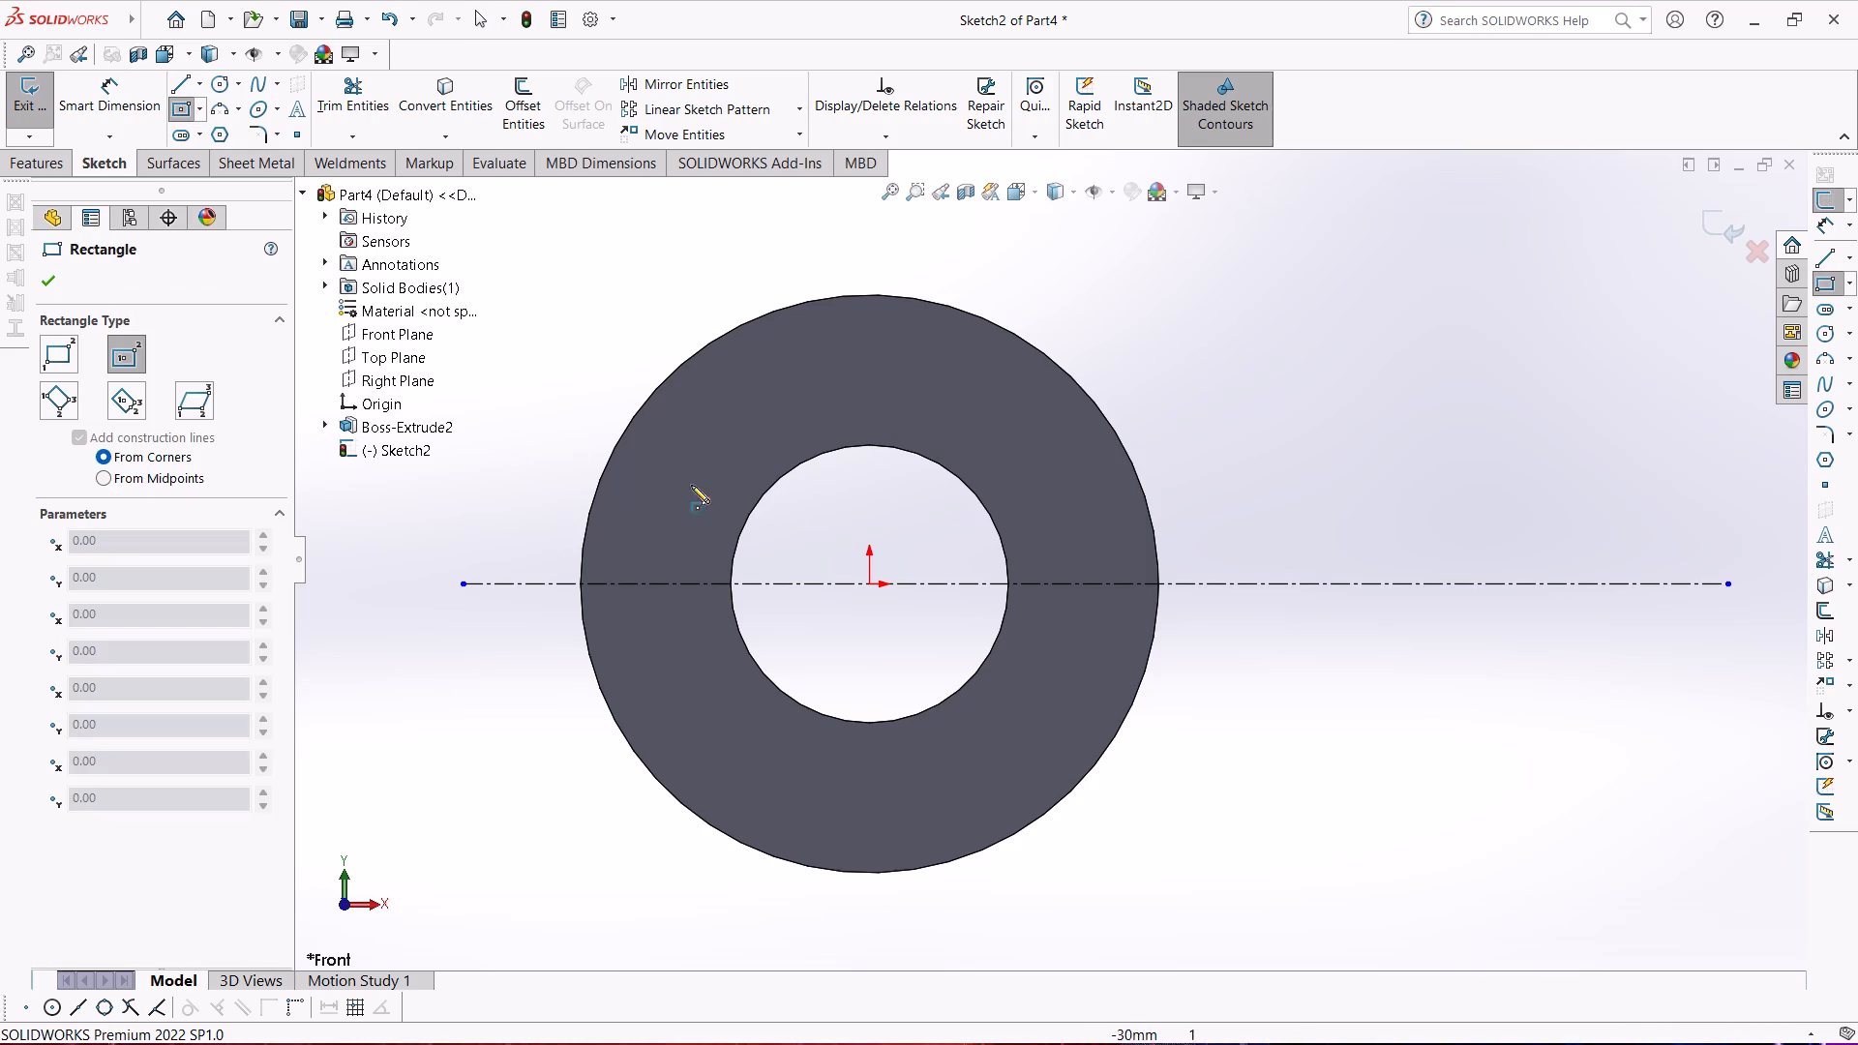
left_click(1489, 582)
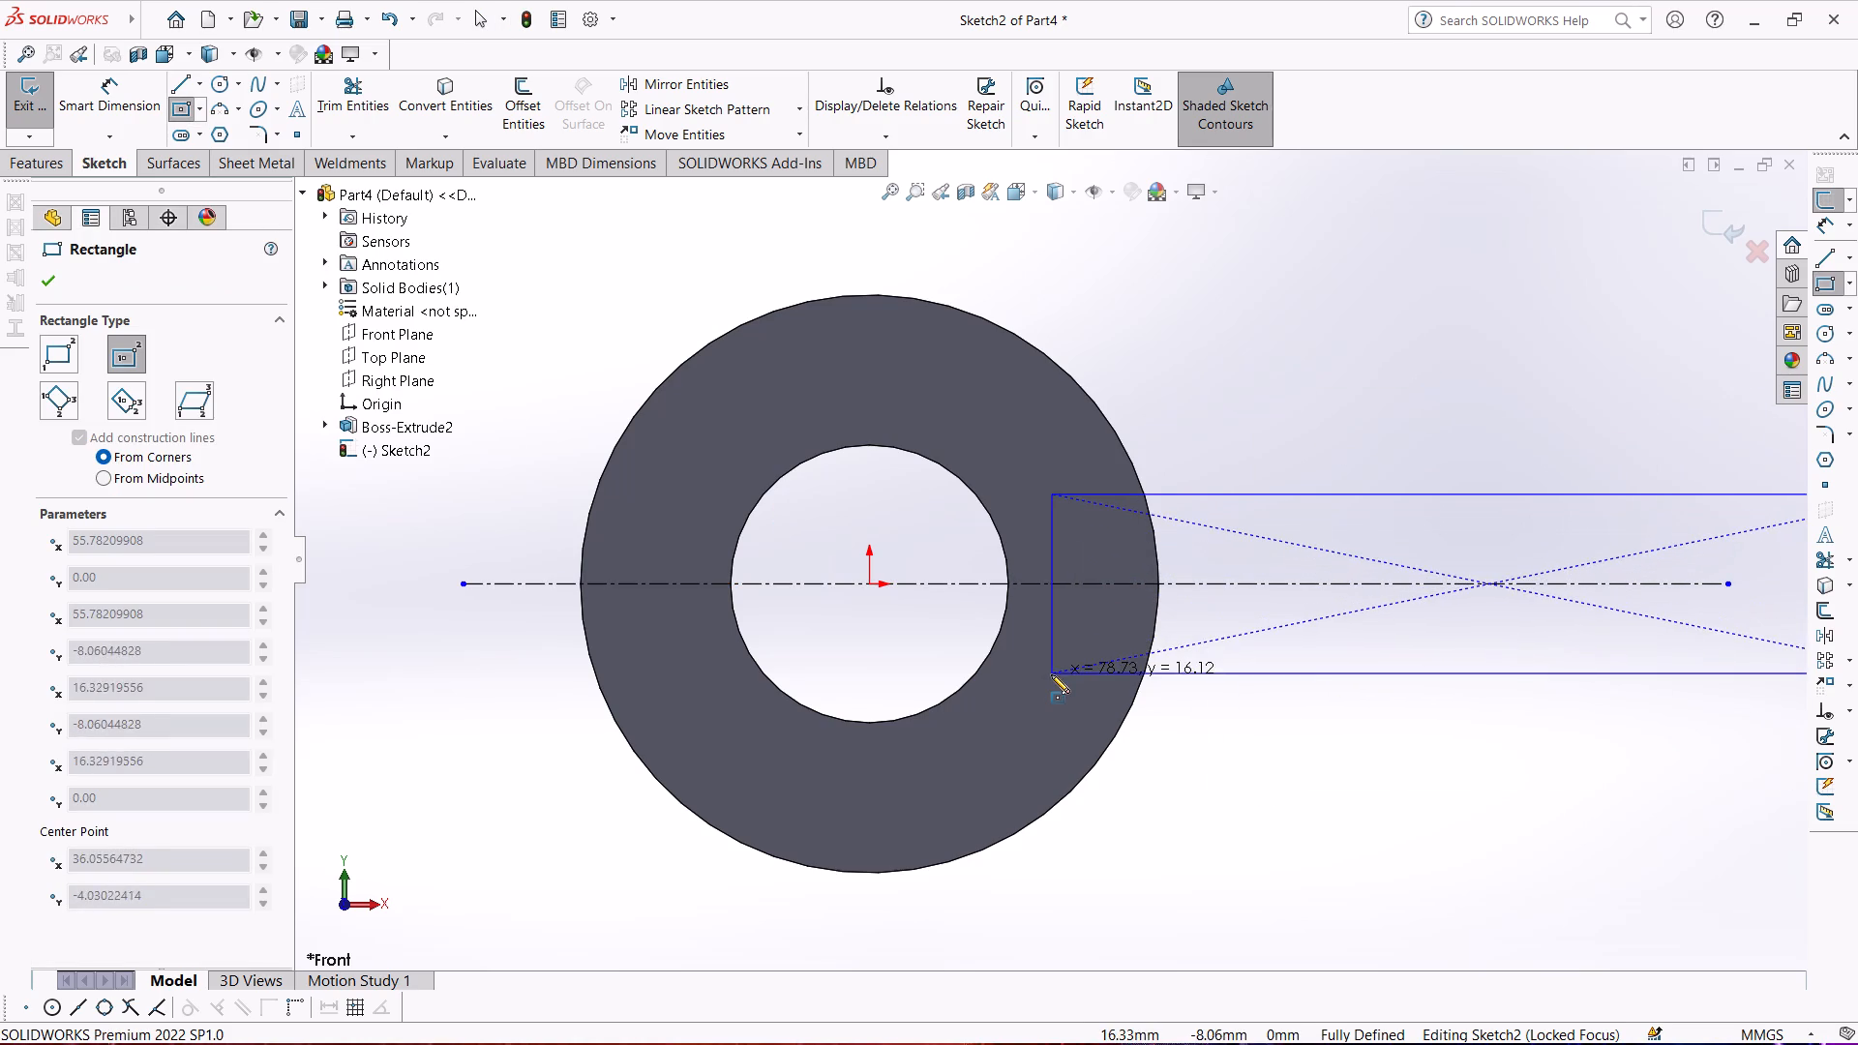
left_click(1092, 676)
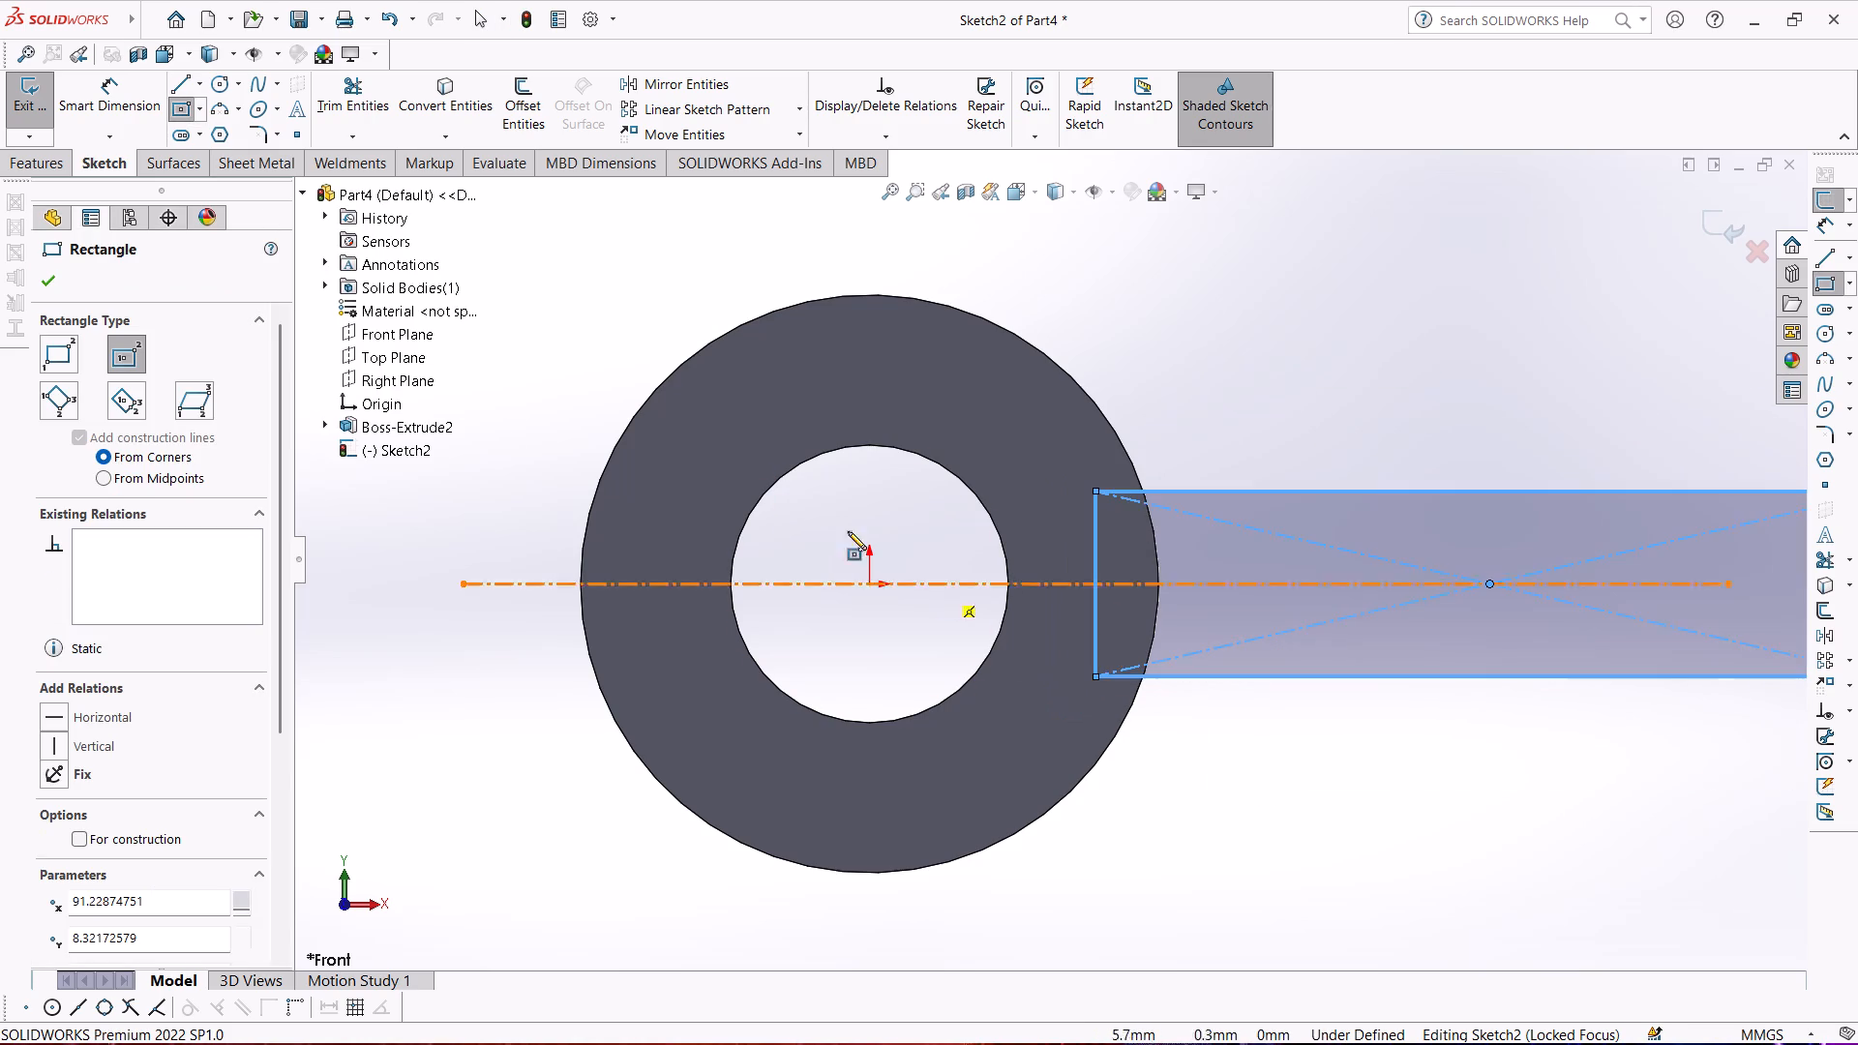
Dimension the rectangle's center point at 50 mm from the origin.
left_click(130, 97)
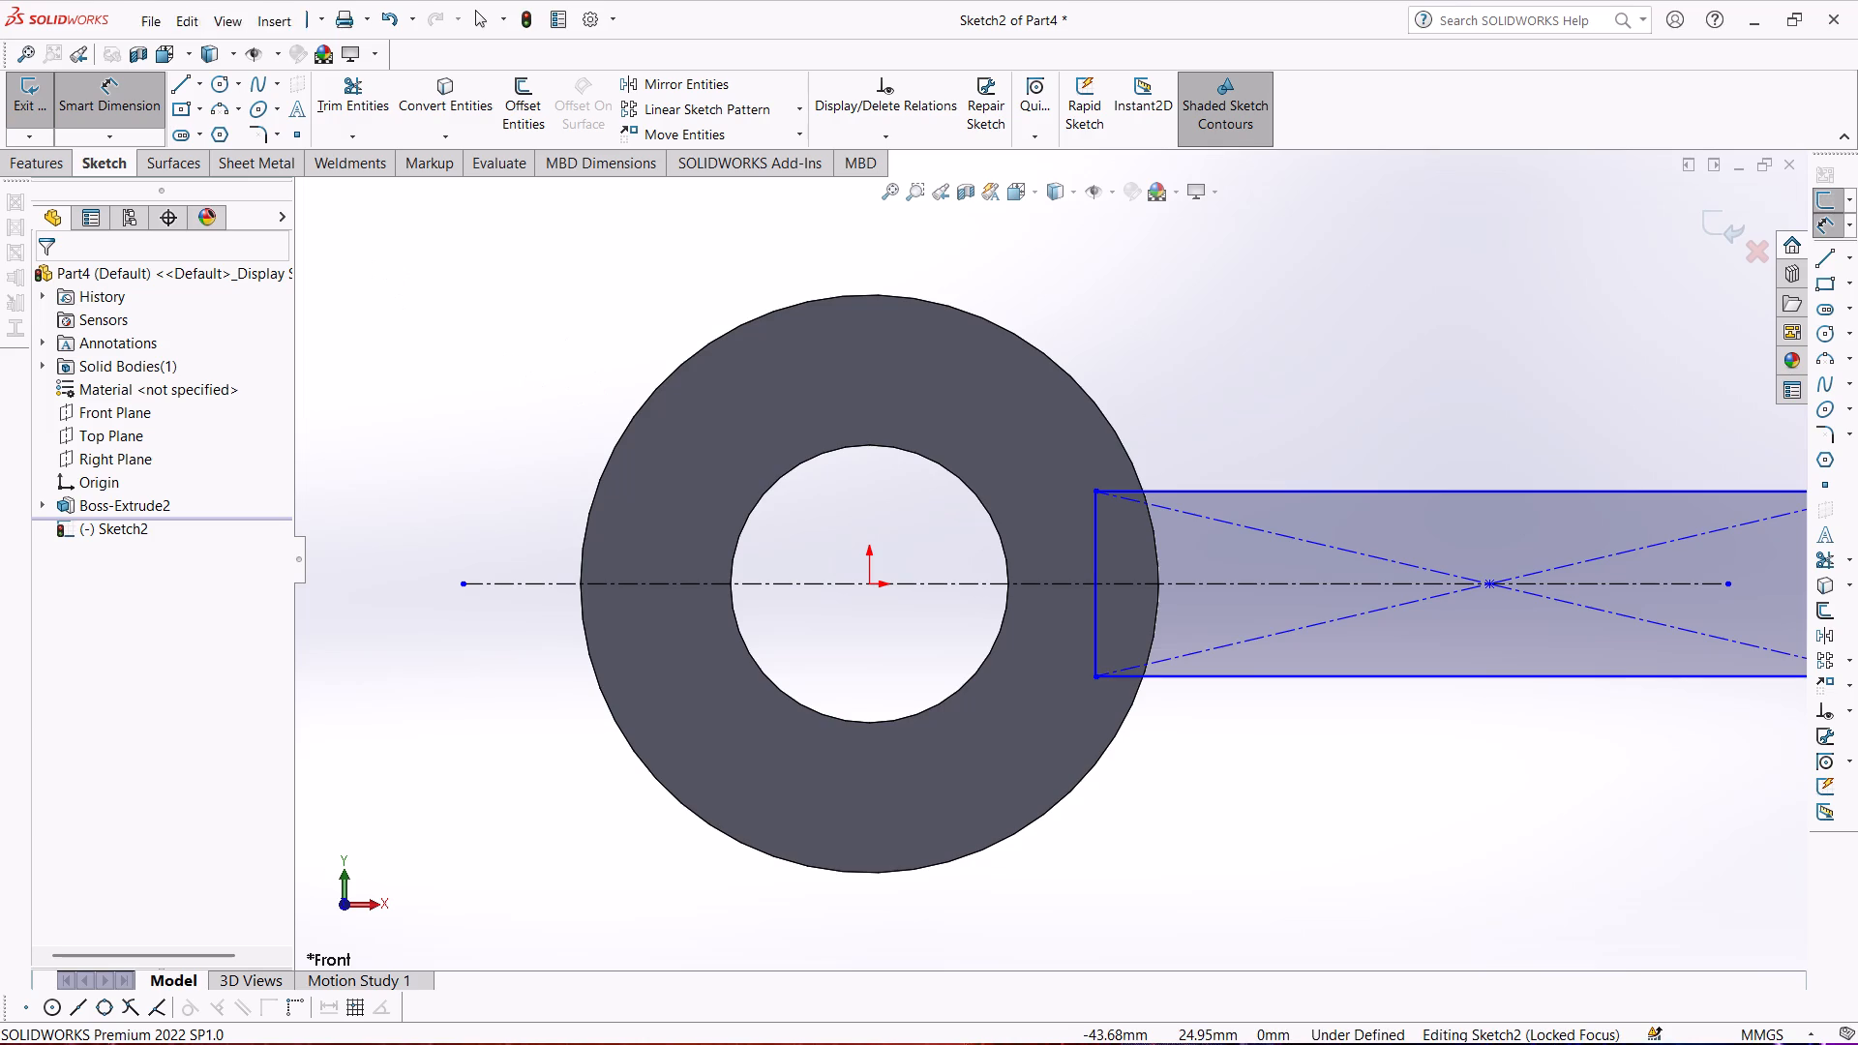
left_click(1494, 583)
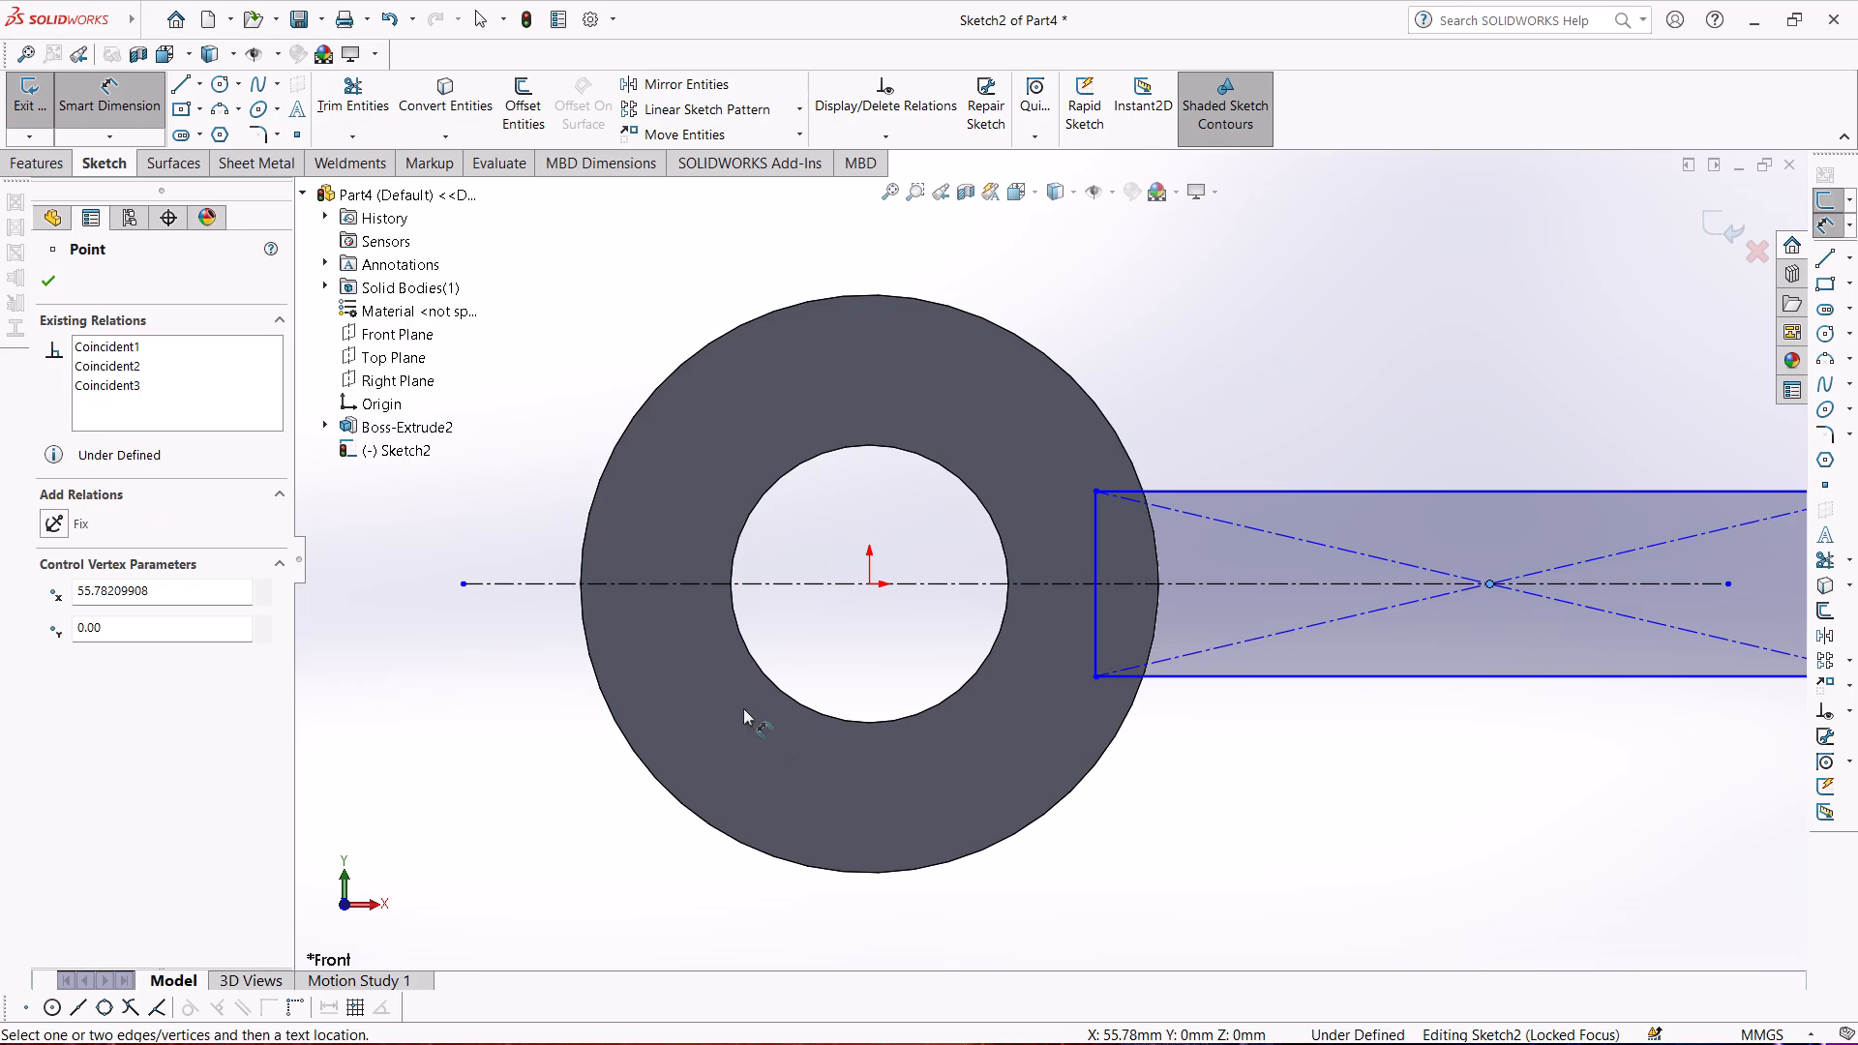
left_click(865, 586)
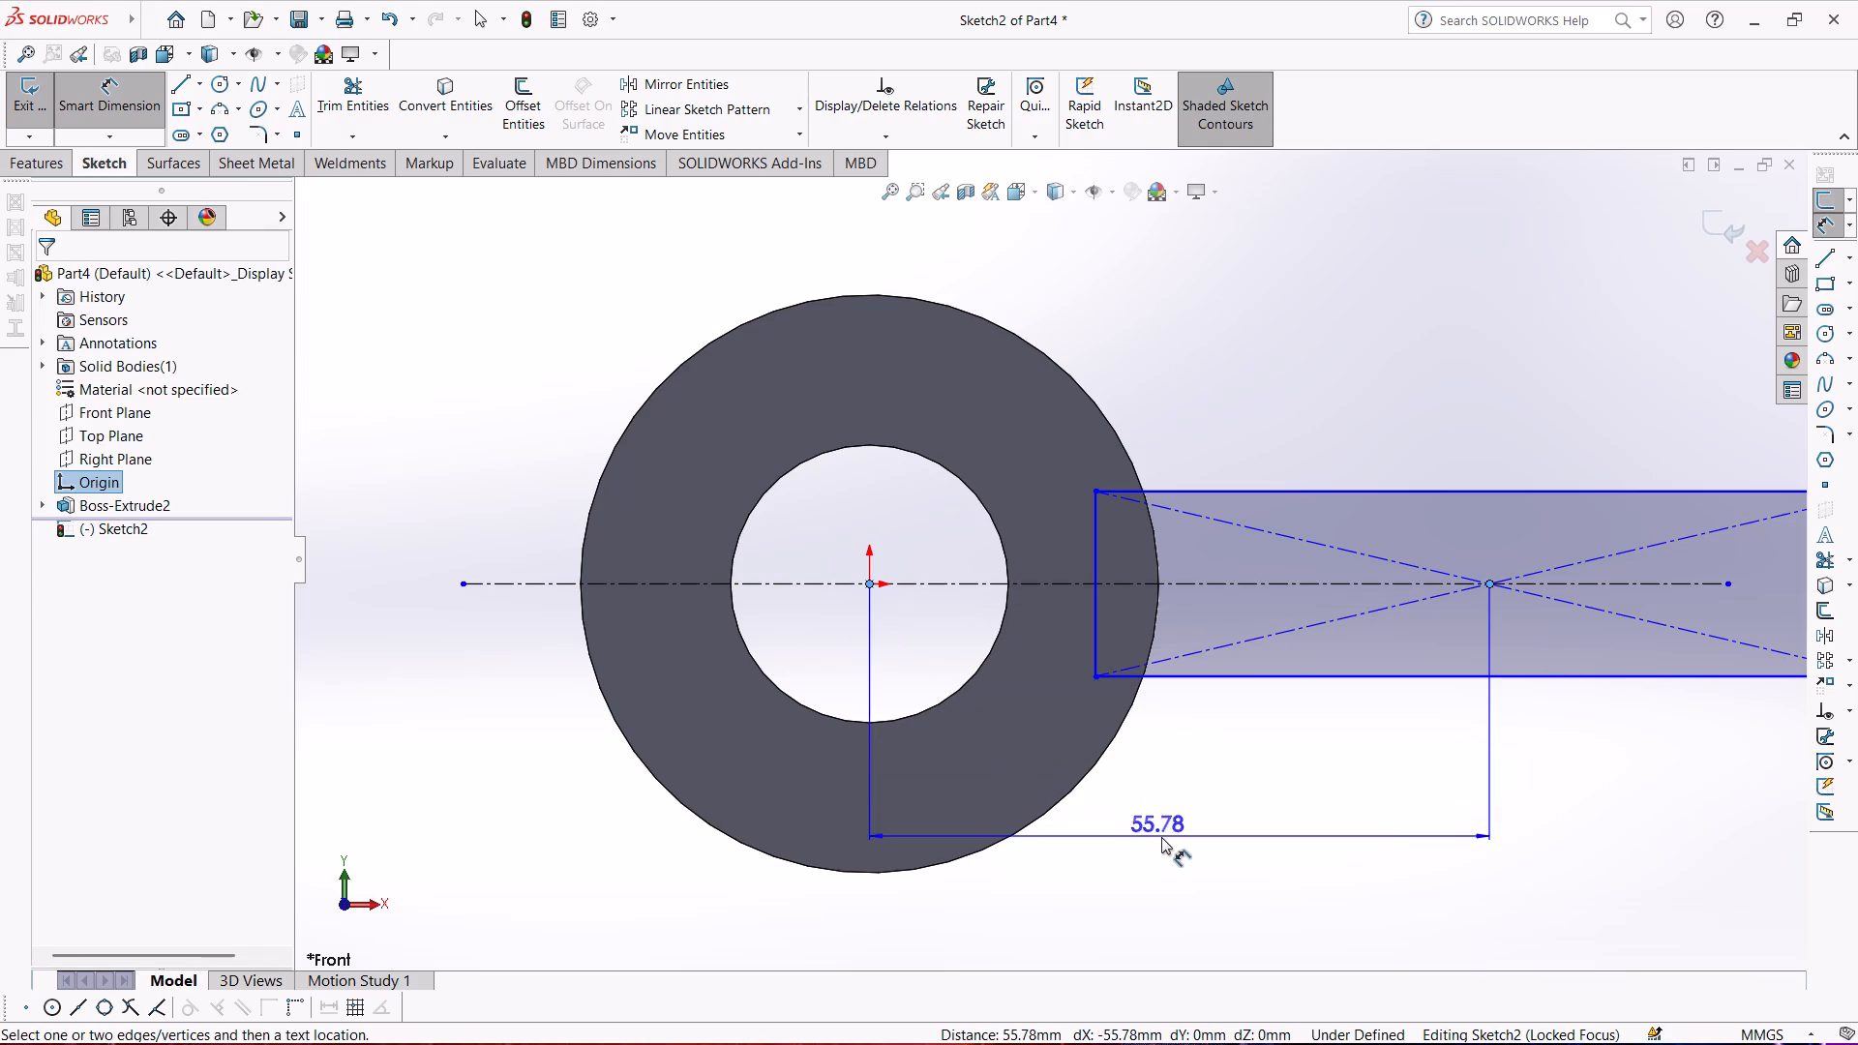
left_click(1161, 837)
type("50")
key("Return")
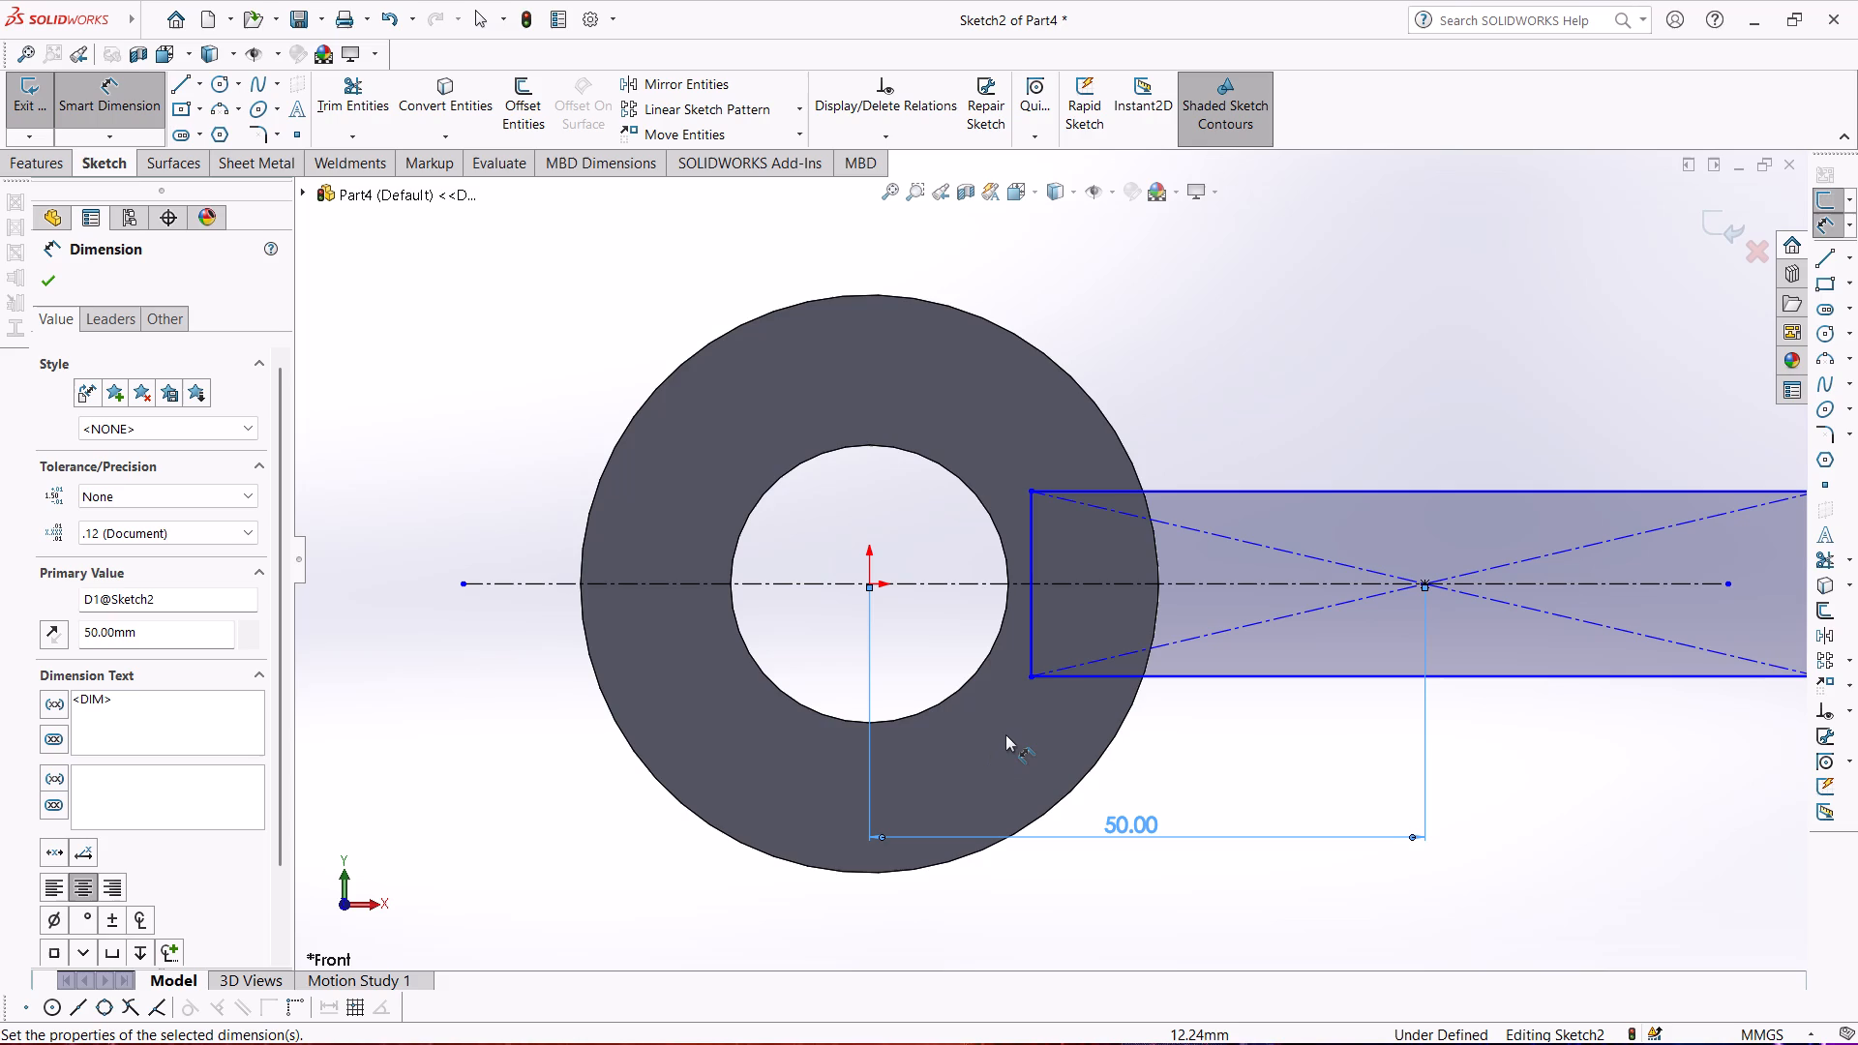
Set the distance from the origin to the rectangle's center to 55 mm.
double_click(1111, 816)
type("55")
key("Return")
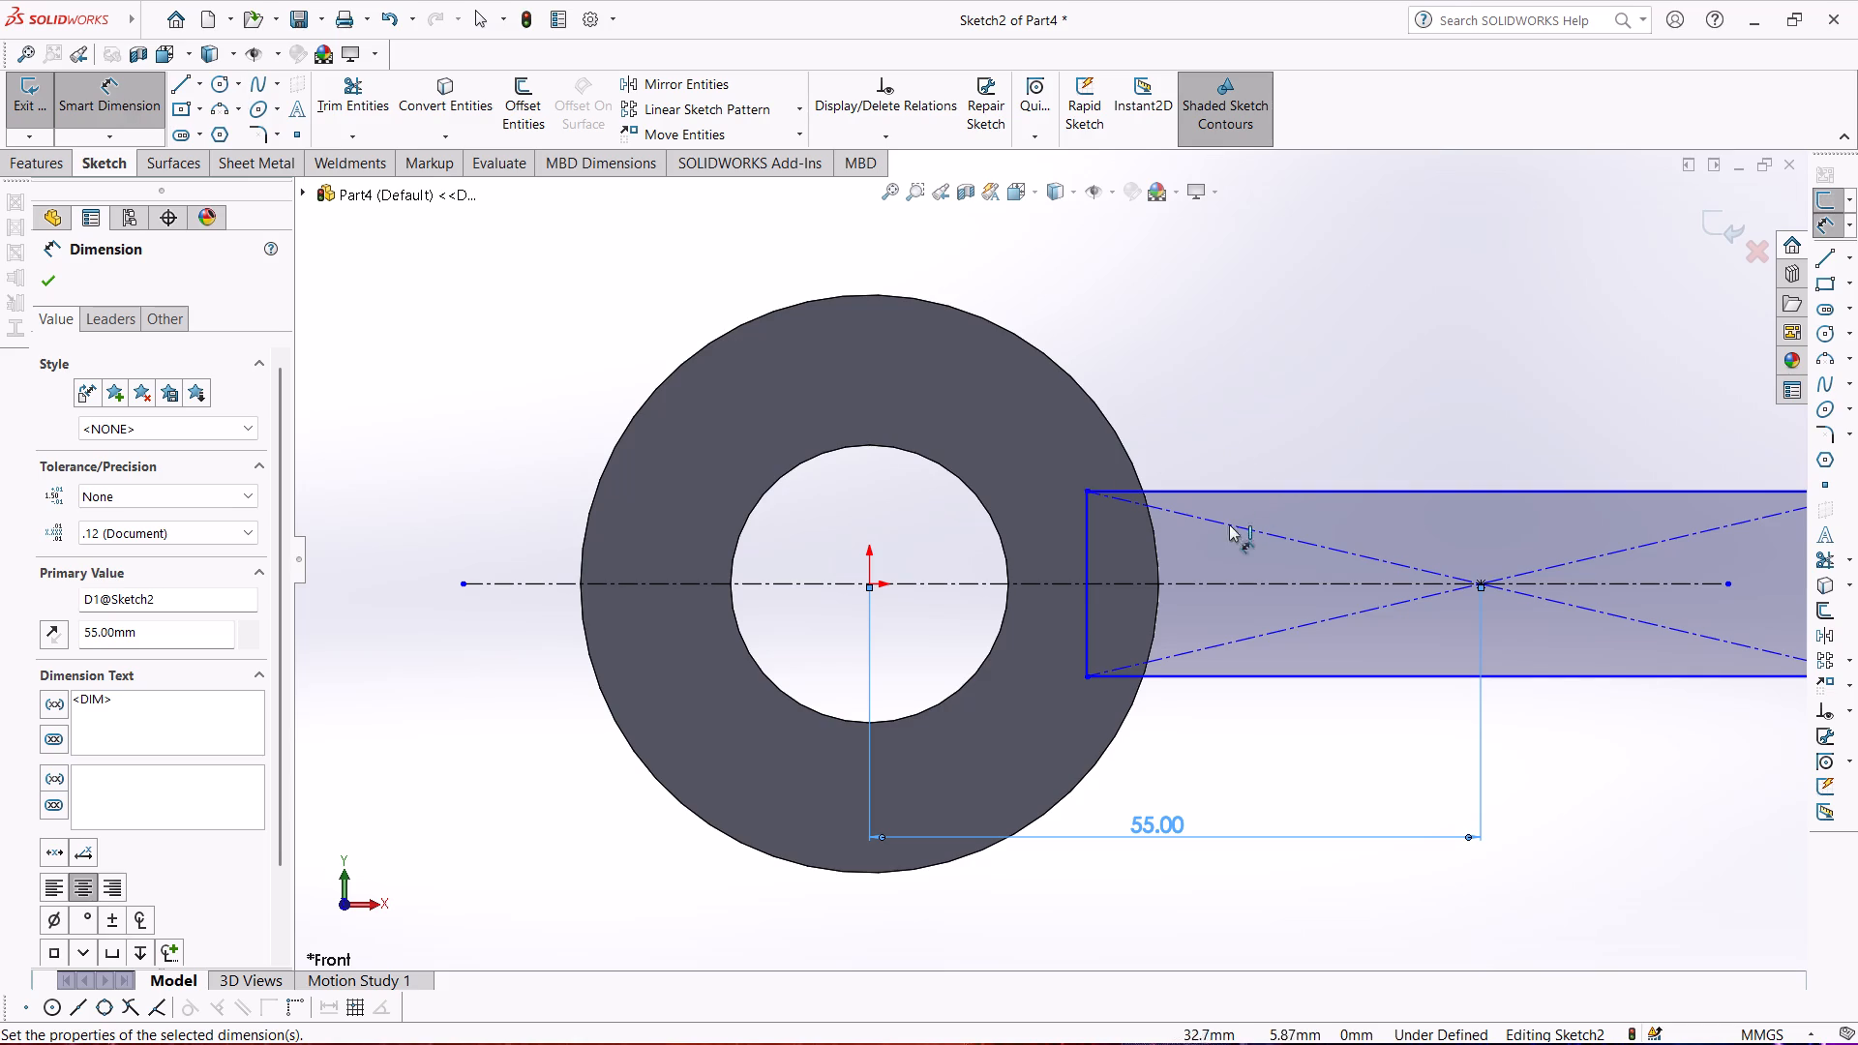
Dimension the rectangle's far end line at 105 mm from the origin.
scroll(1492, 674, "up", 3)
left_click(1531, 571)
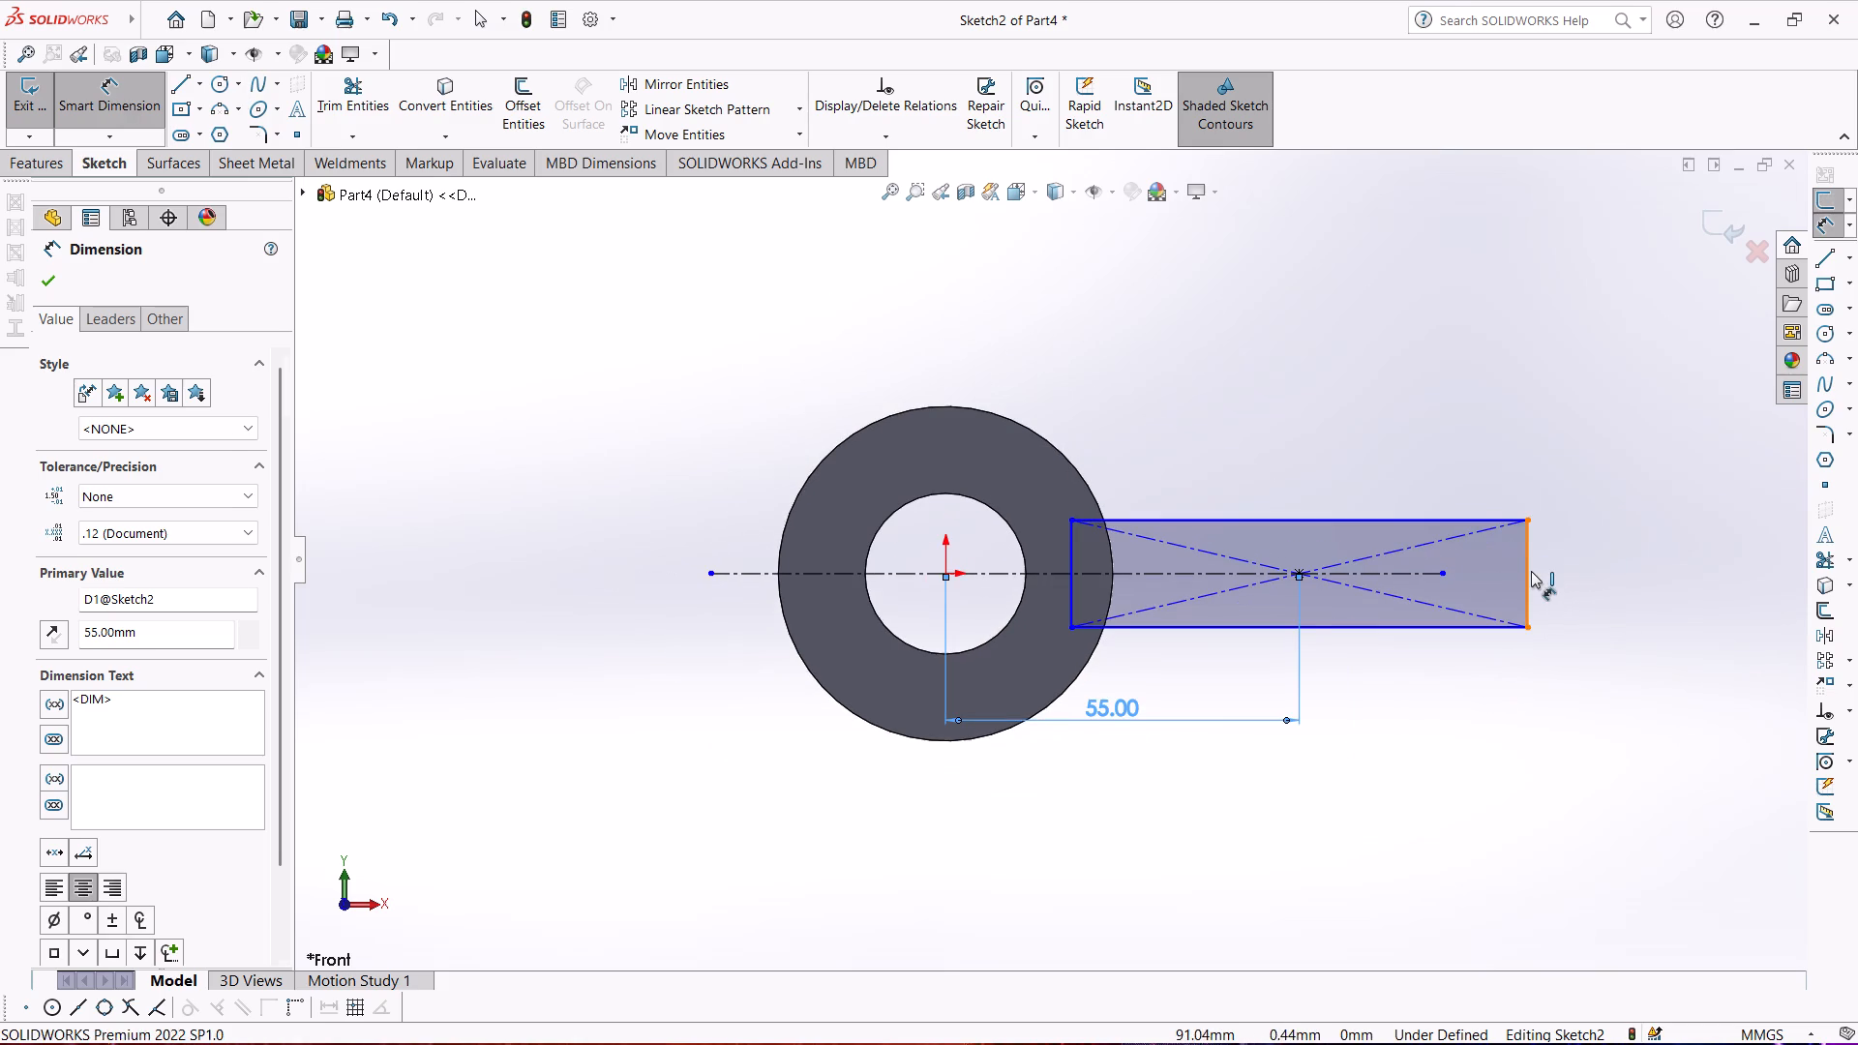
left_click(946, 570)
left_click(1084, 362)
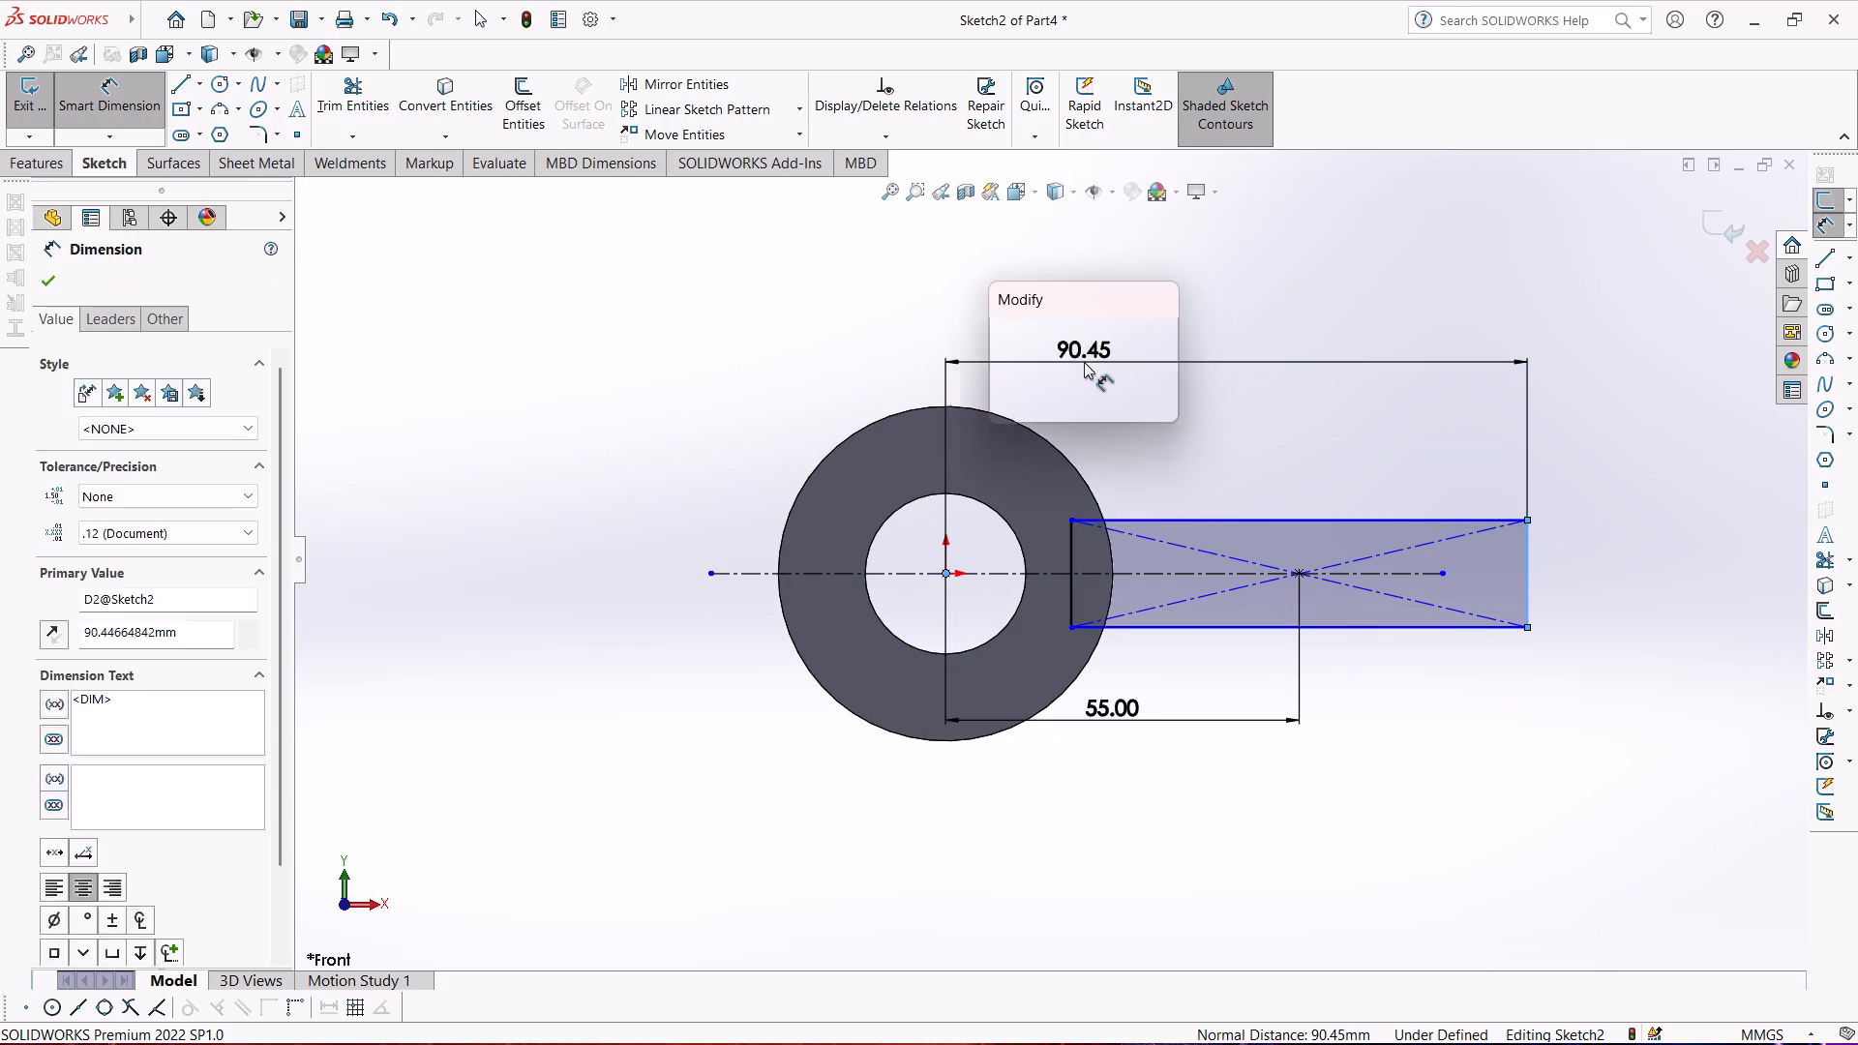
type("105")
key("Return")
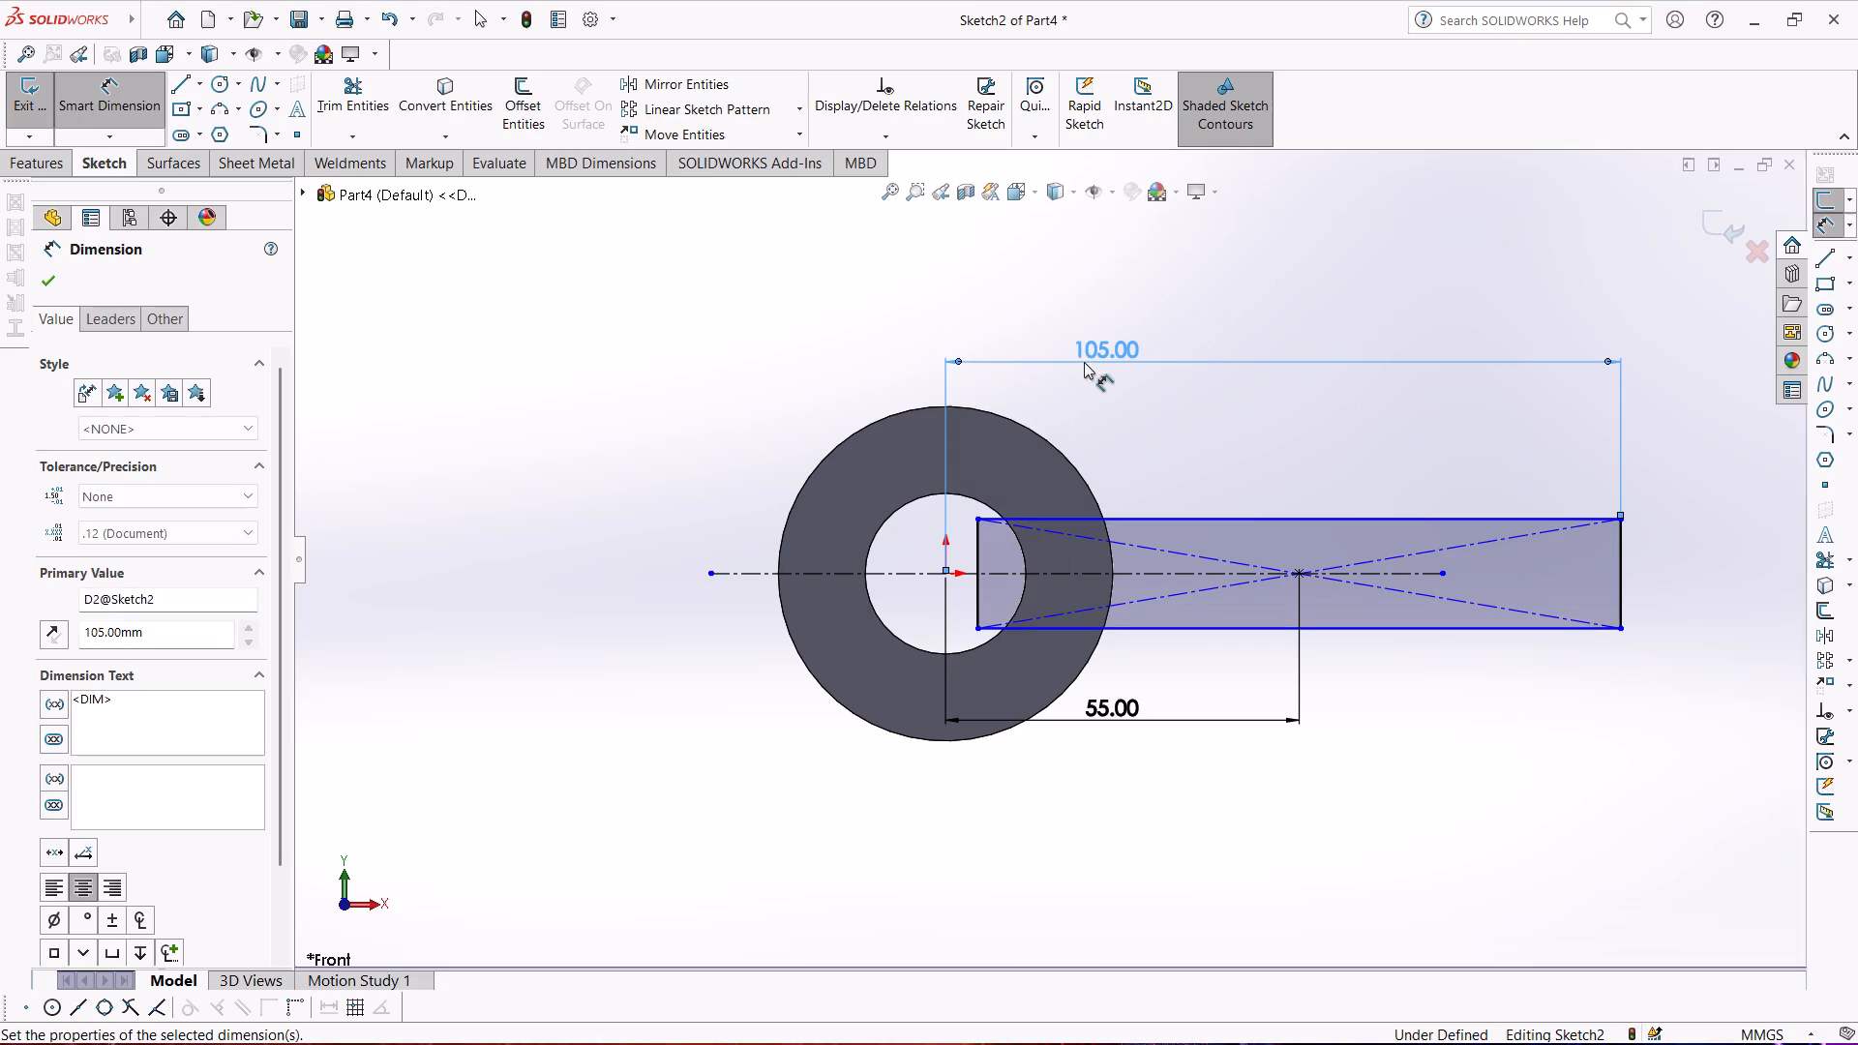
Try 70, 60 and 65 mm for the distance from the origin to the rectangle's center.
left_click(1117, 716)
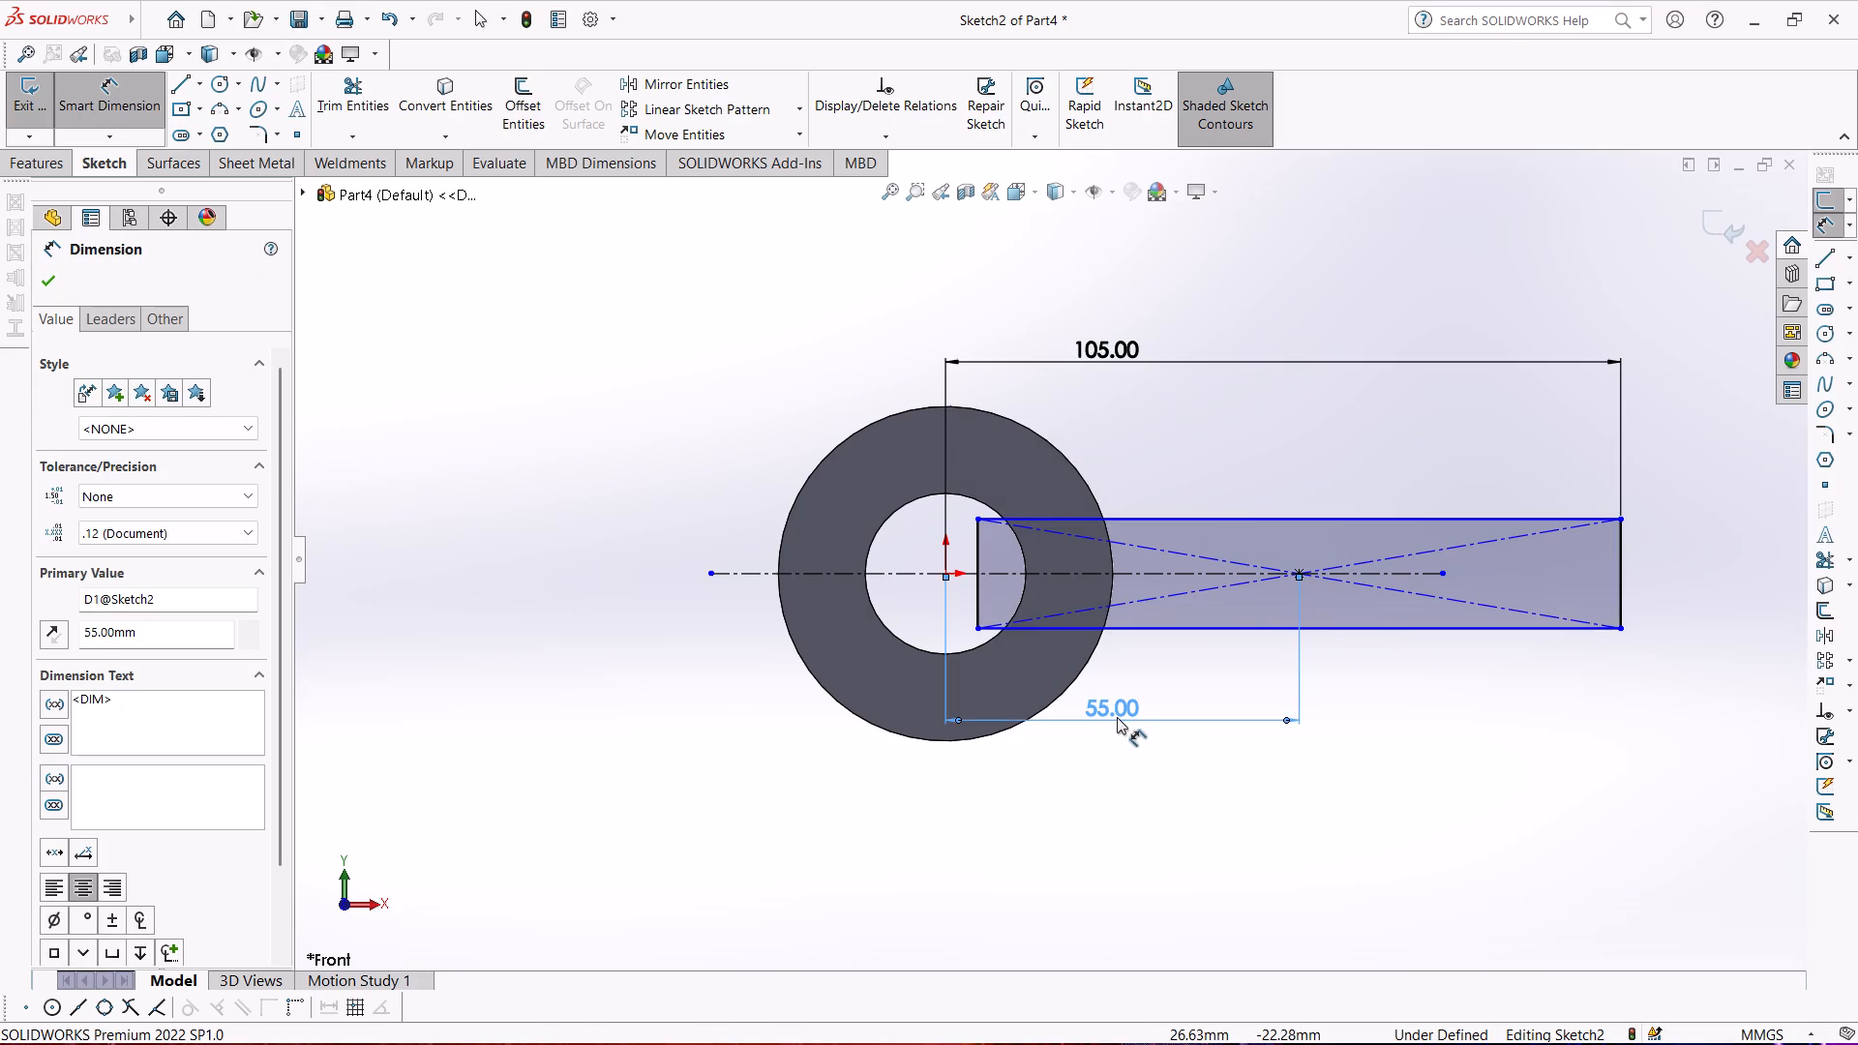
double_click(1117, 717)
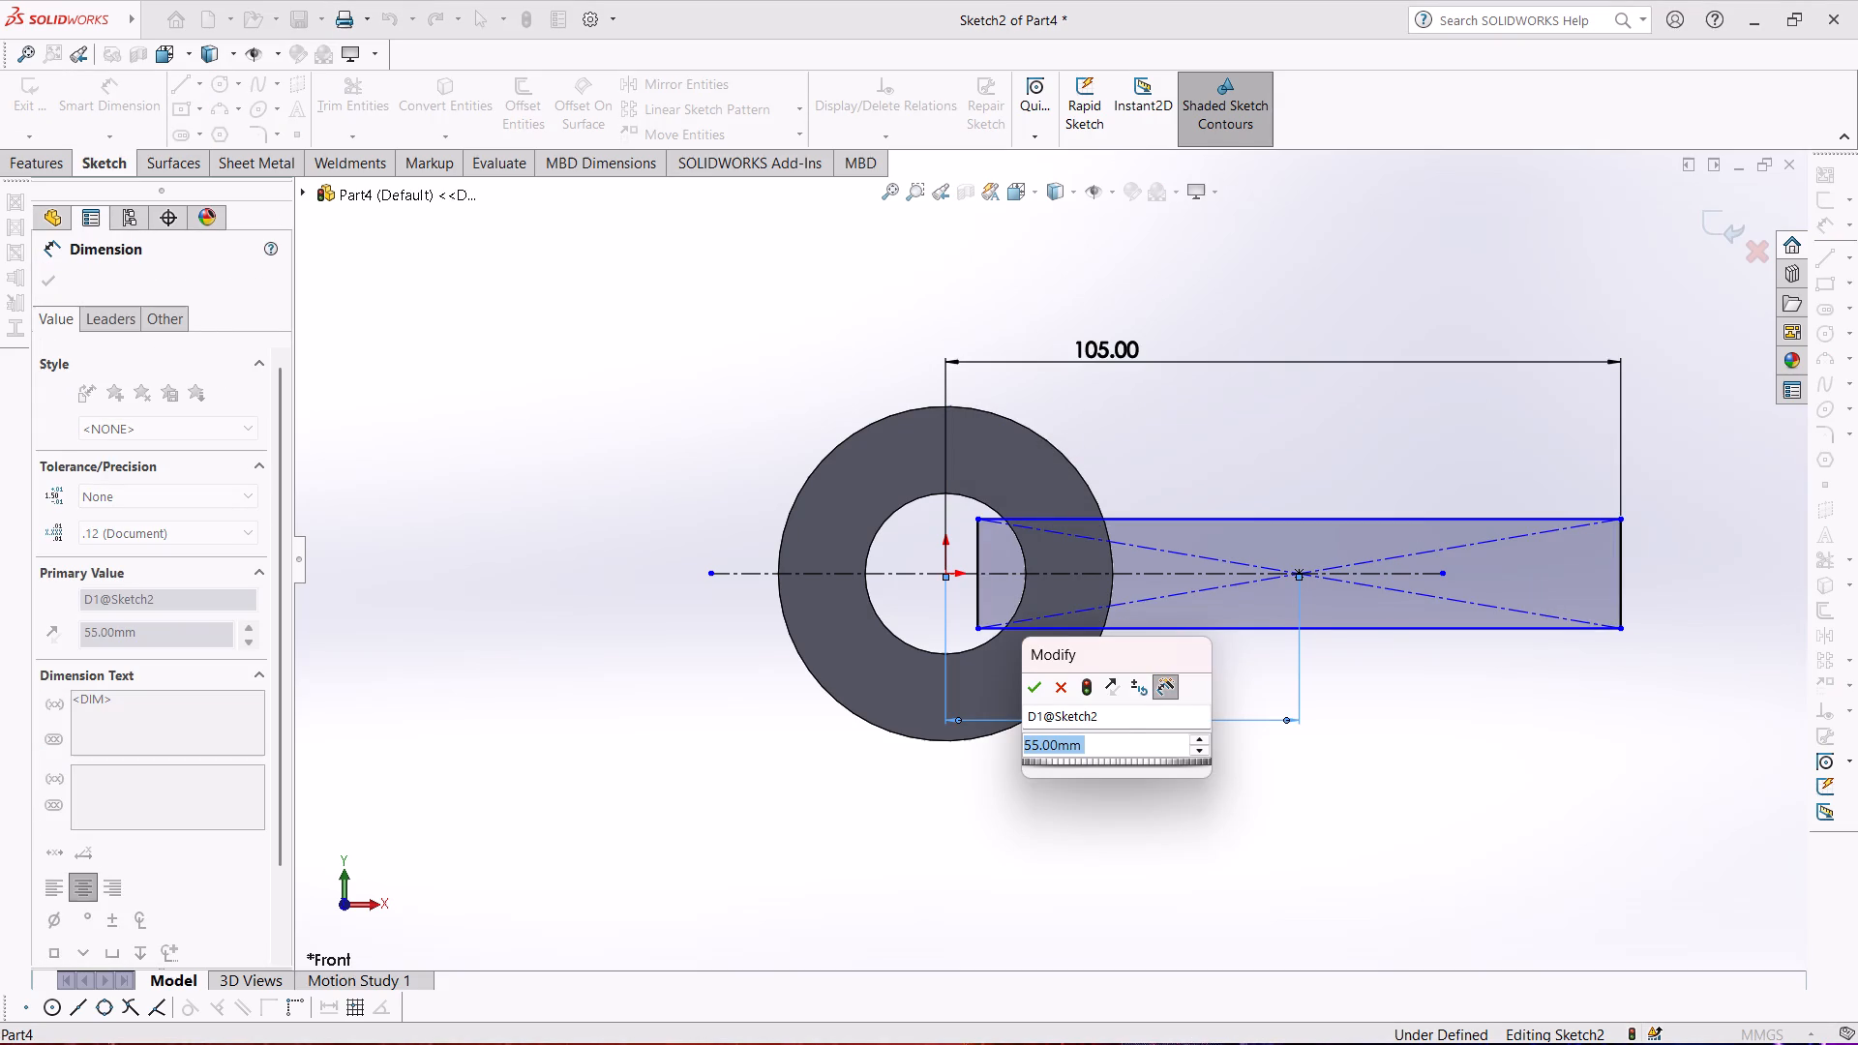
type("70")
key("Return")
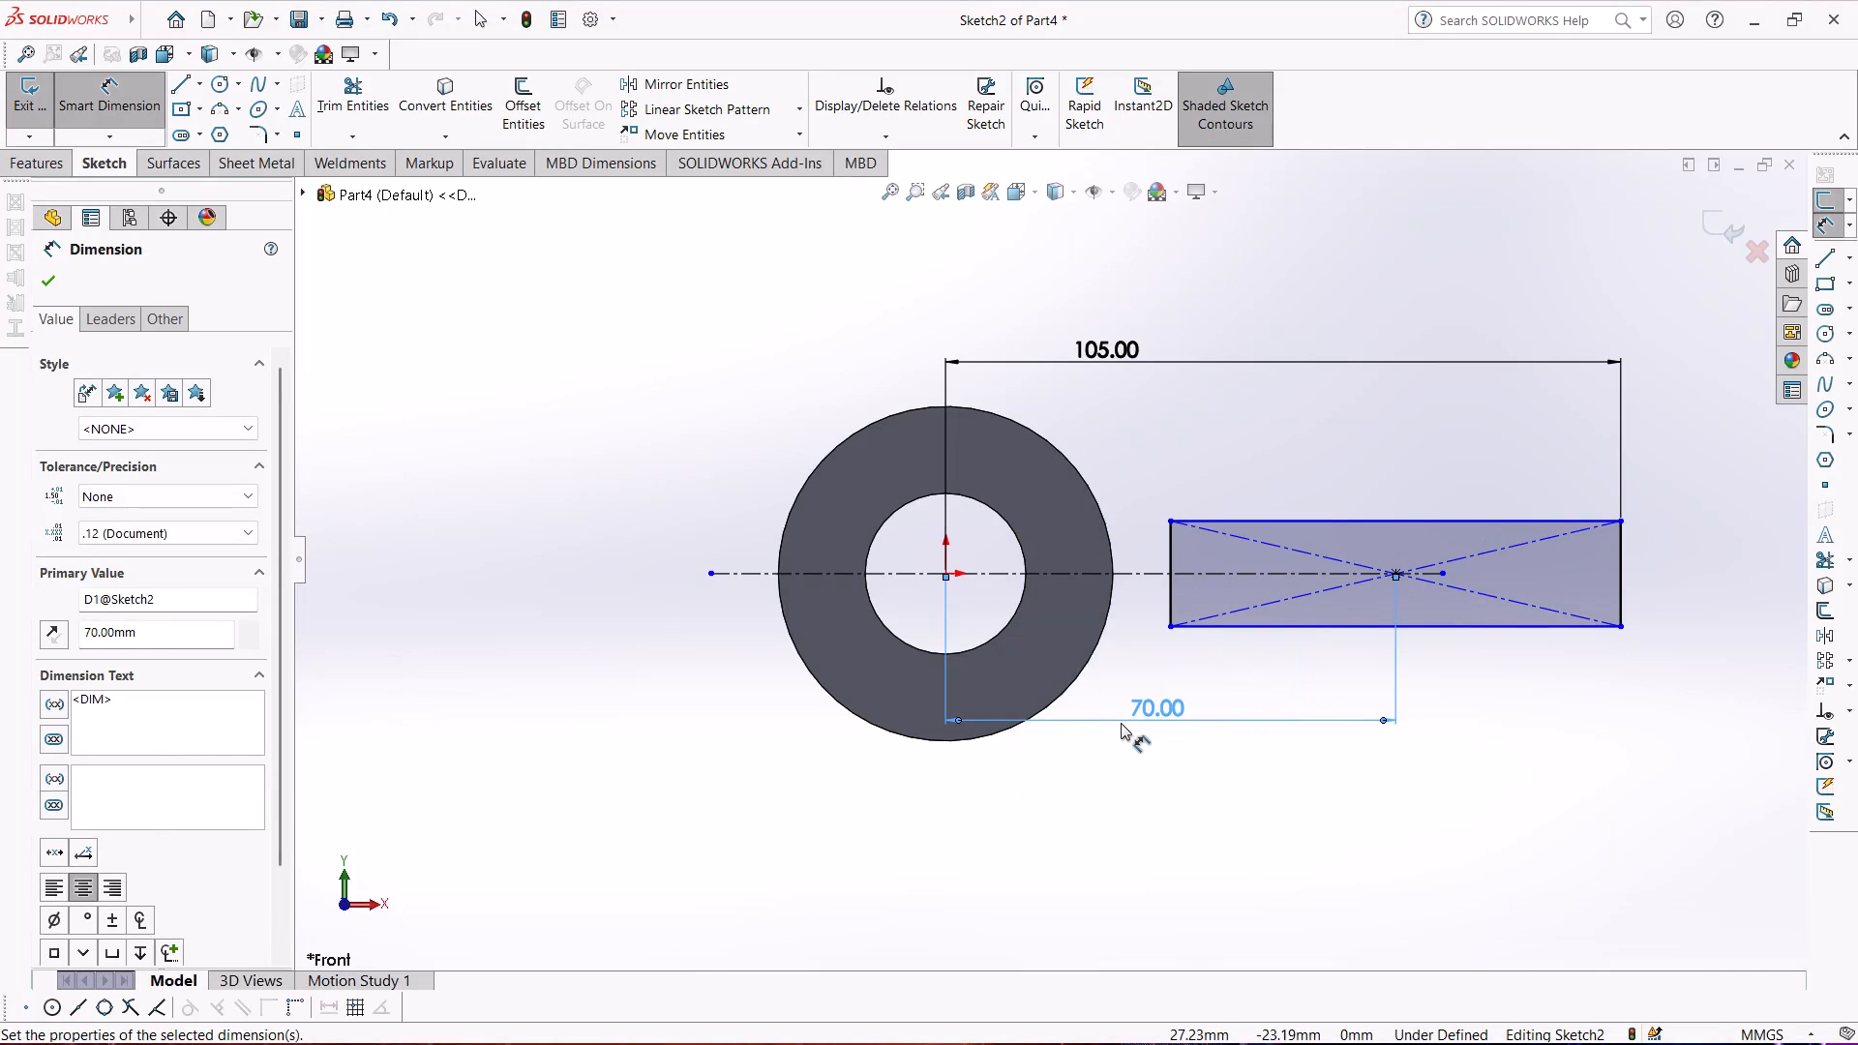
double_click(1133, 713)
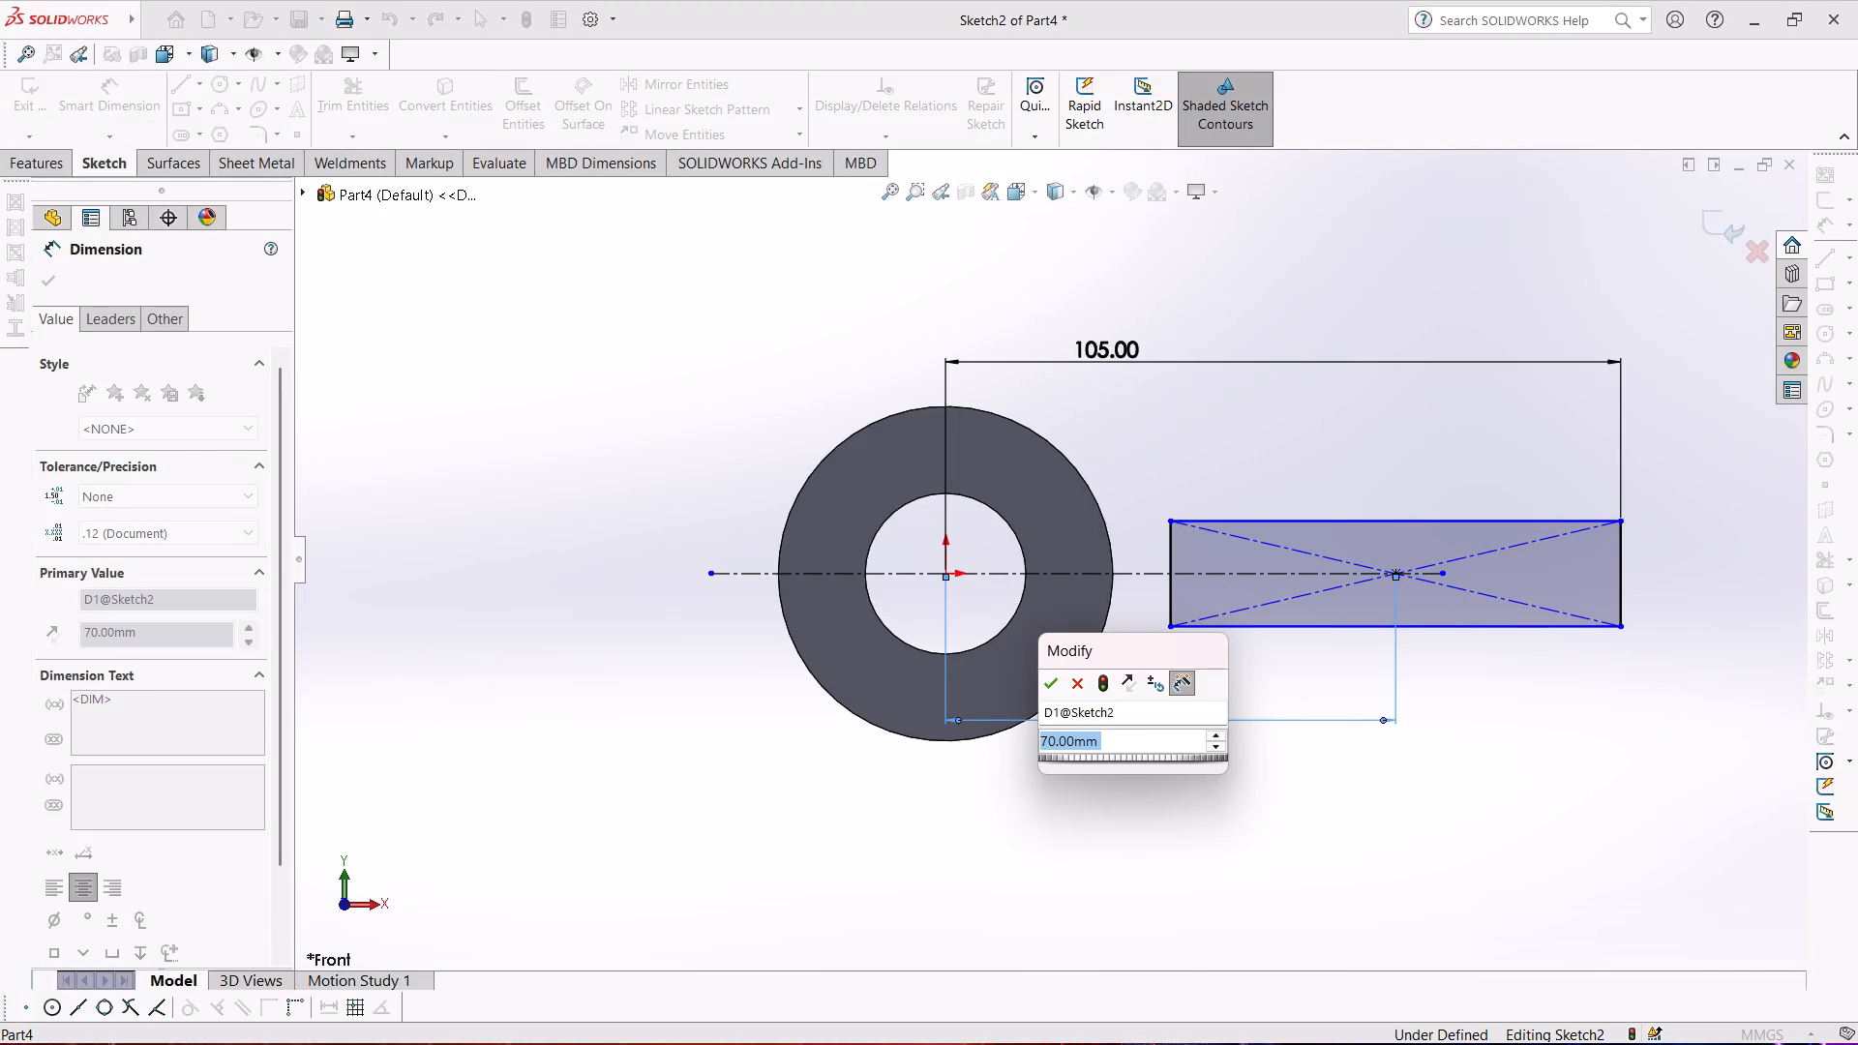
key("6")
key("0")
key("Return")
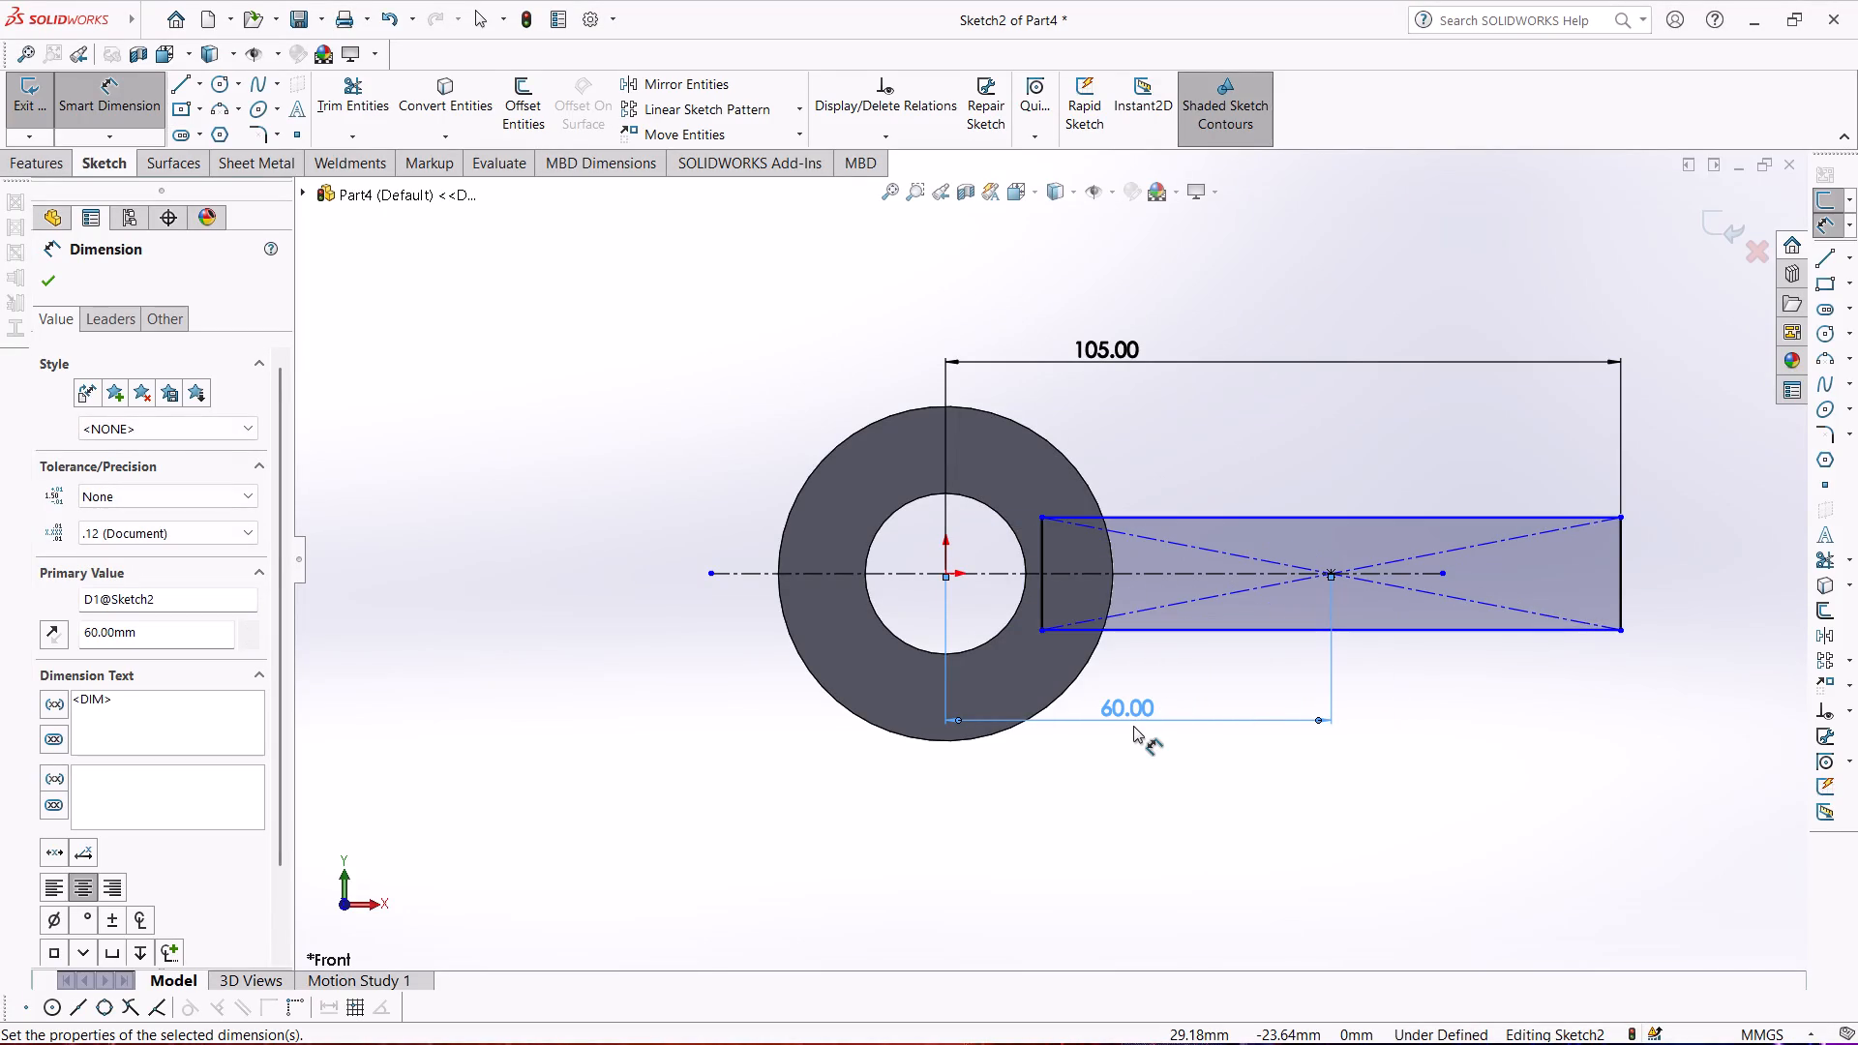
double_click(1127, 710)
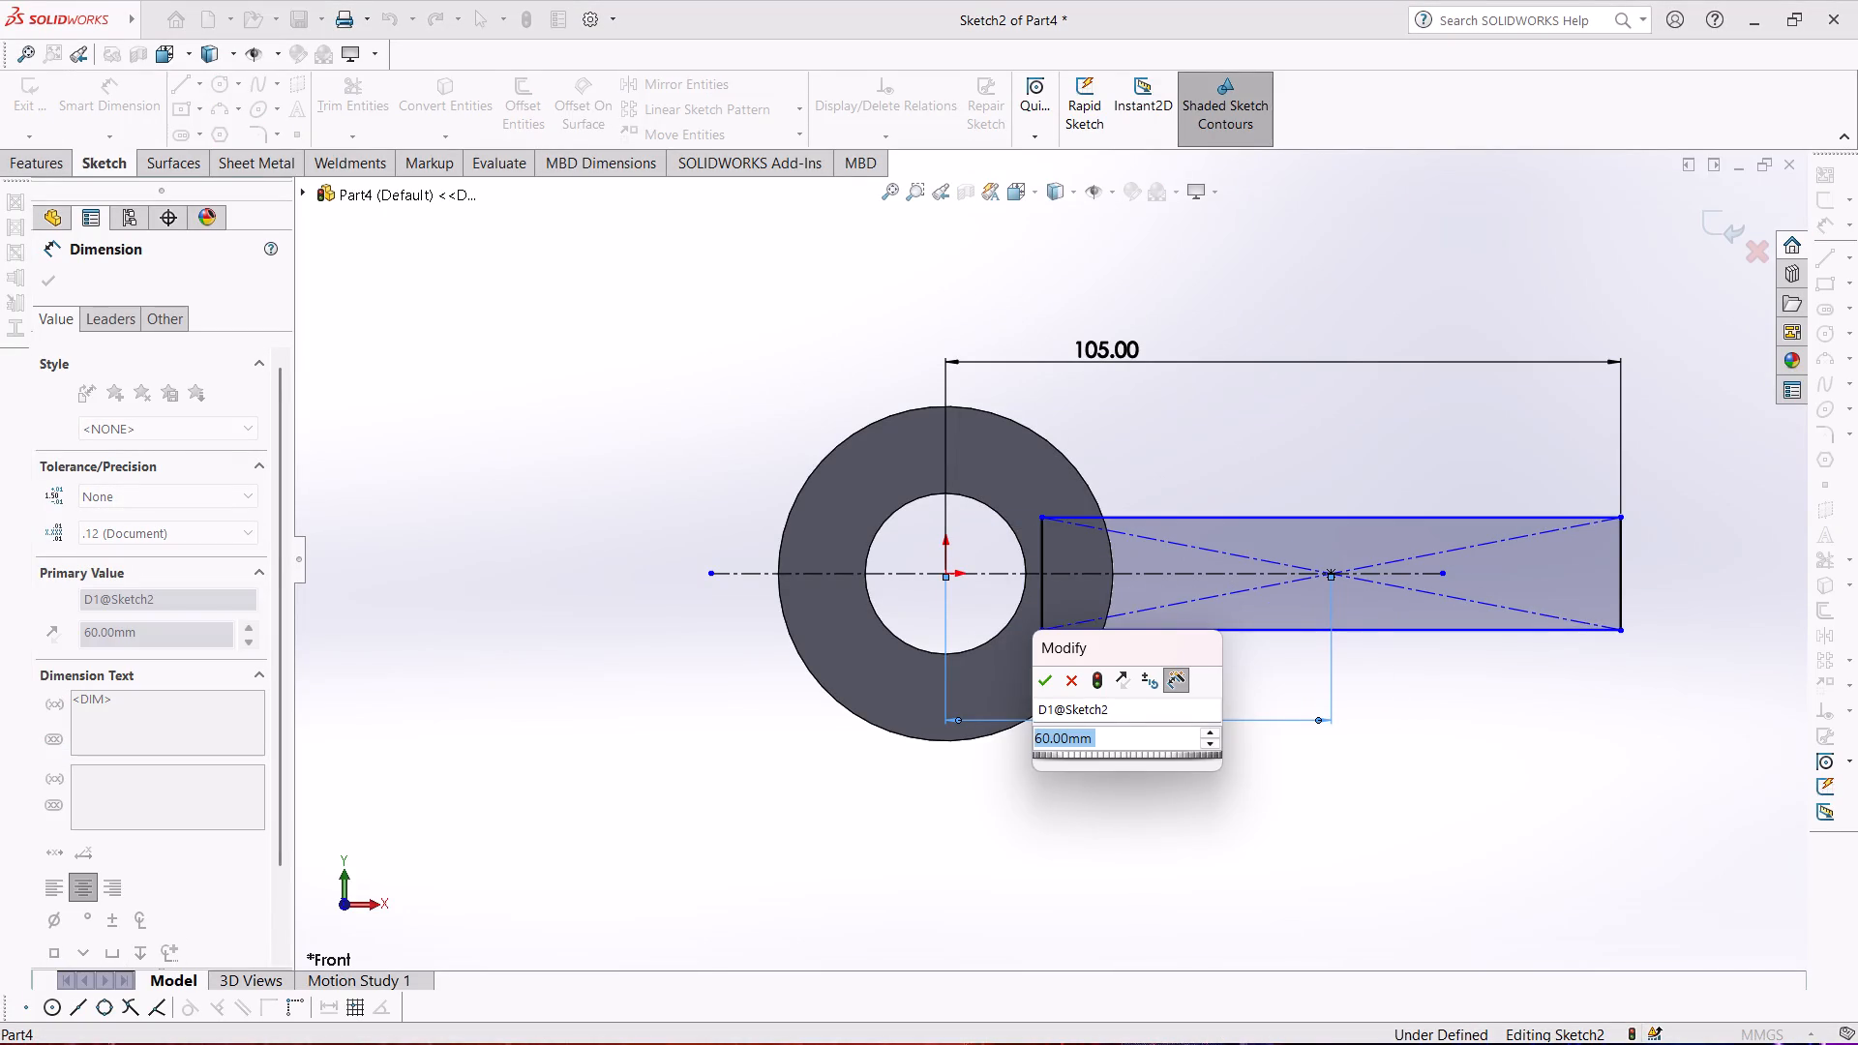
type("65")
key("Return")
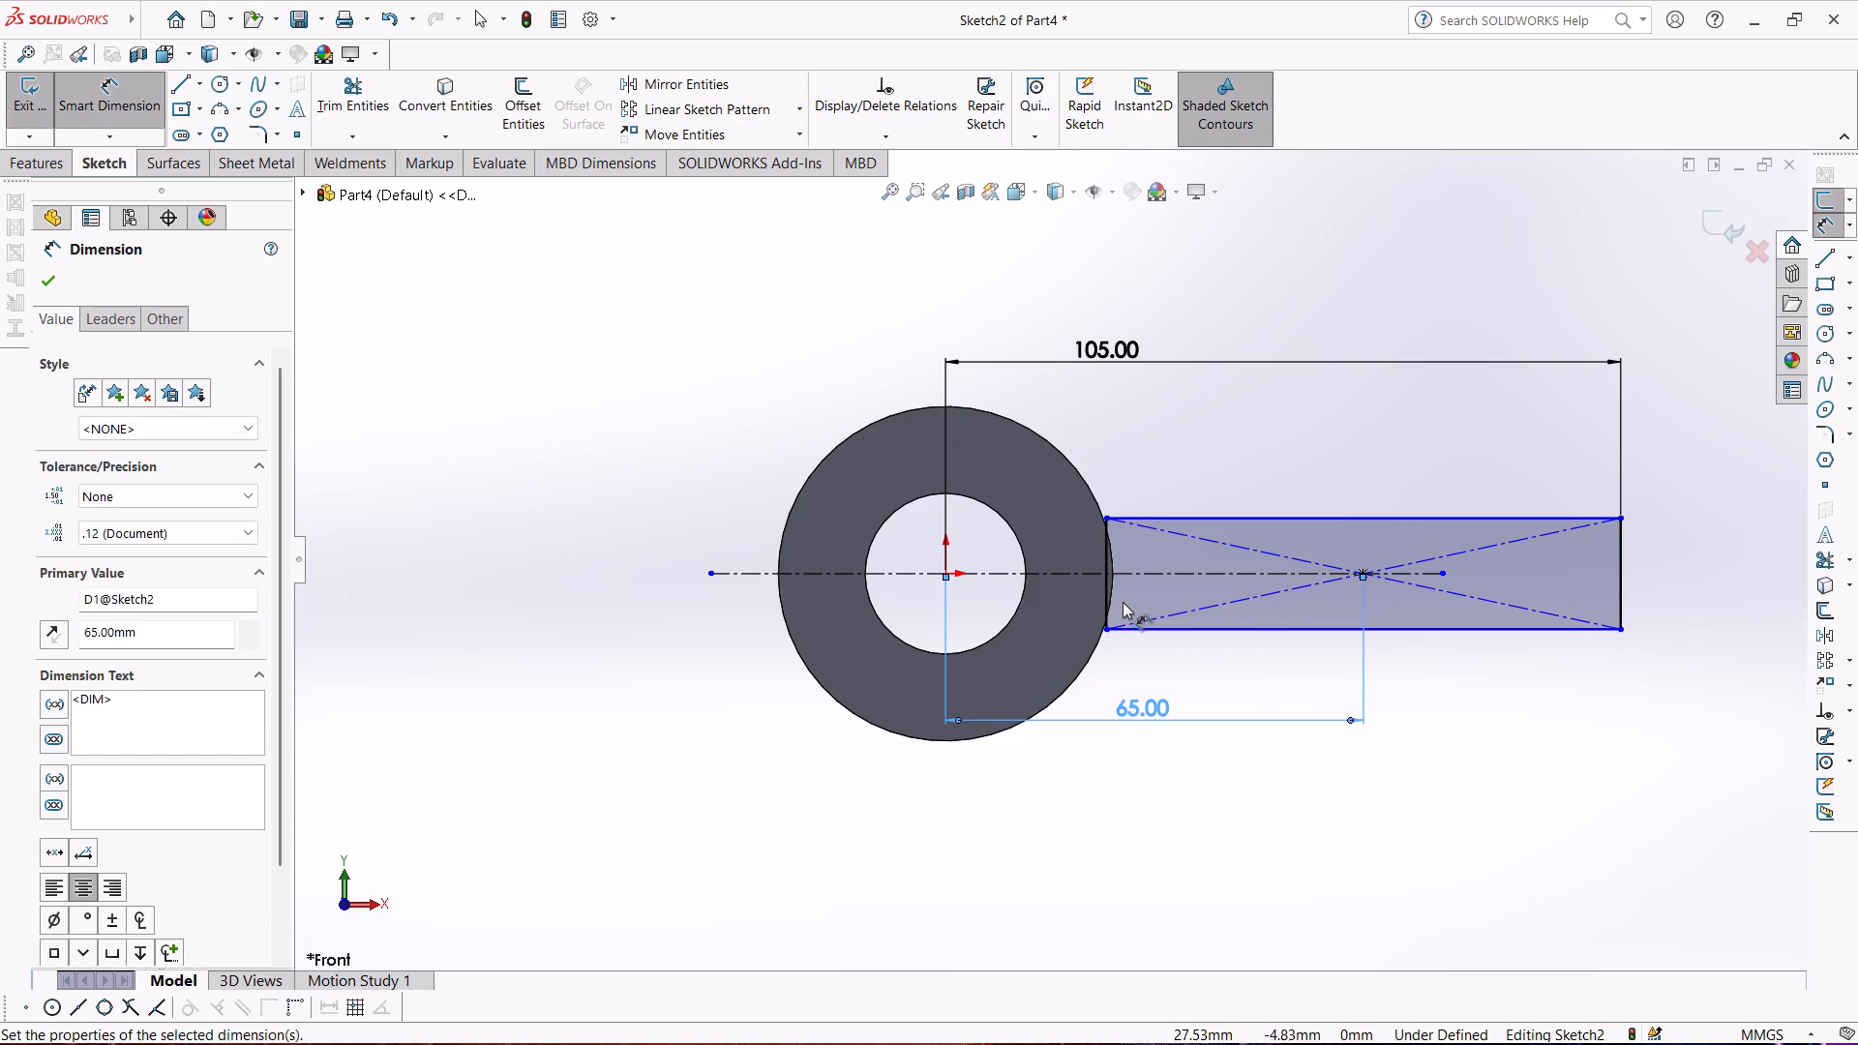
Set the distance from the origin to the rectangle's center to 63 mm.
scroll(1131, 566, "down", 3)
scroll(1112, 577, "up", 2)
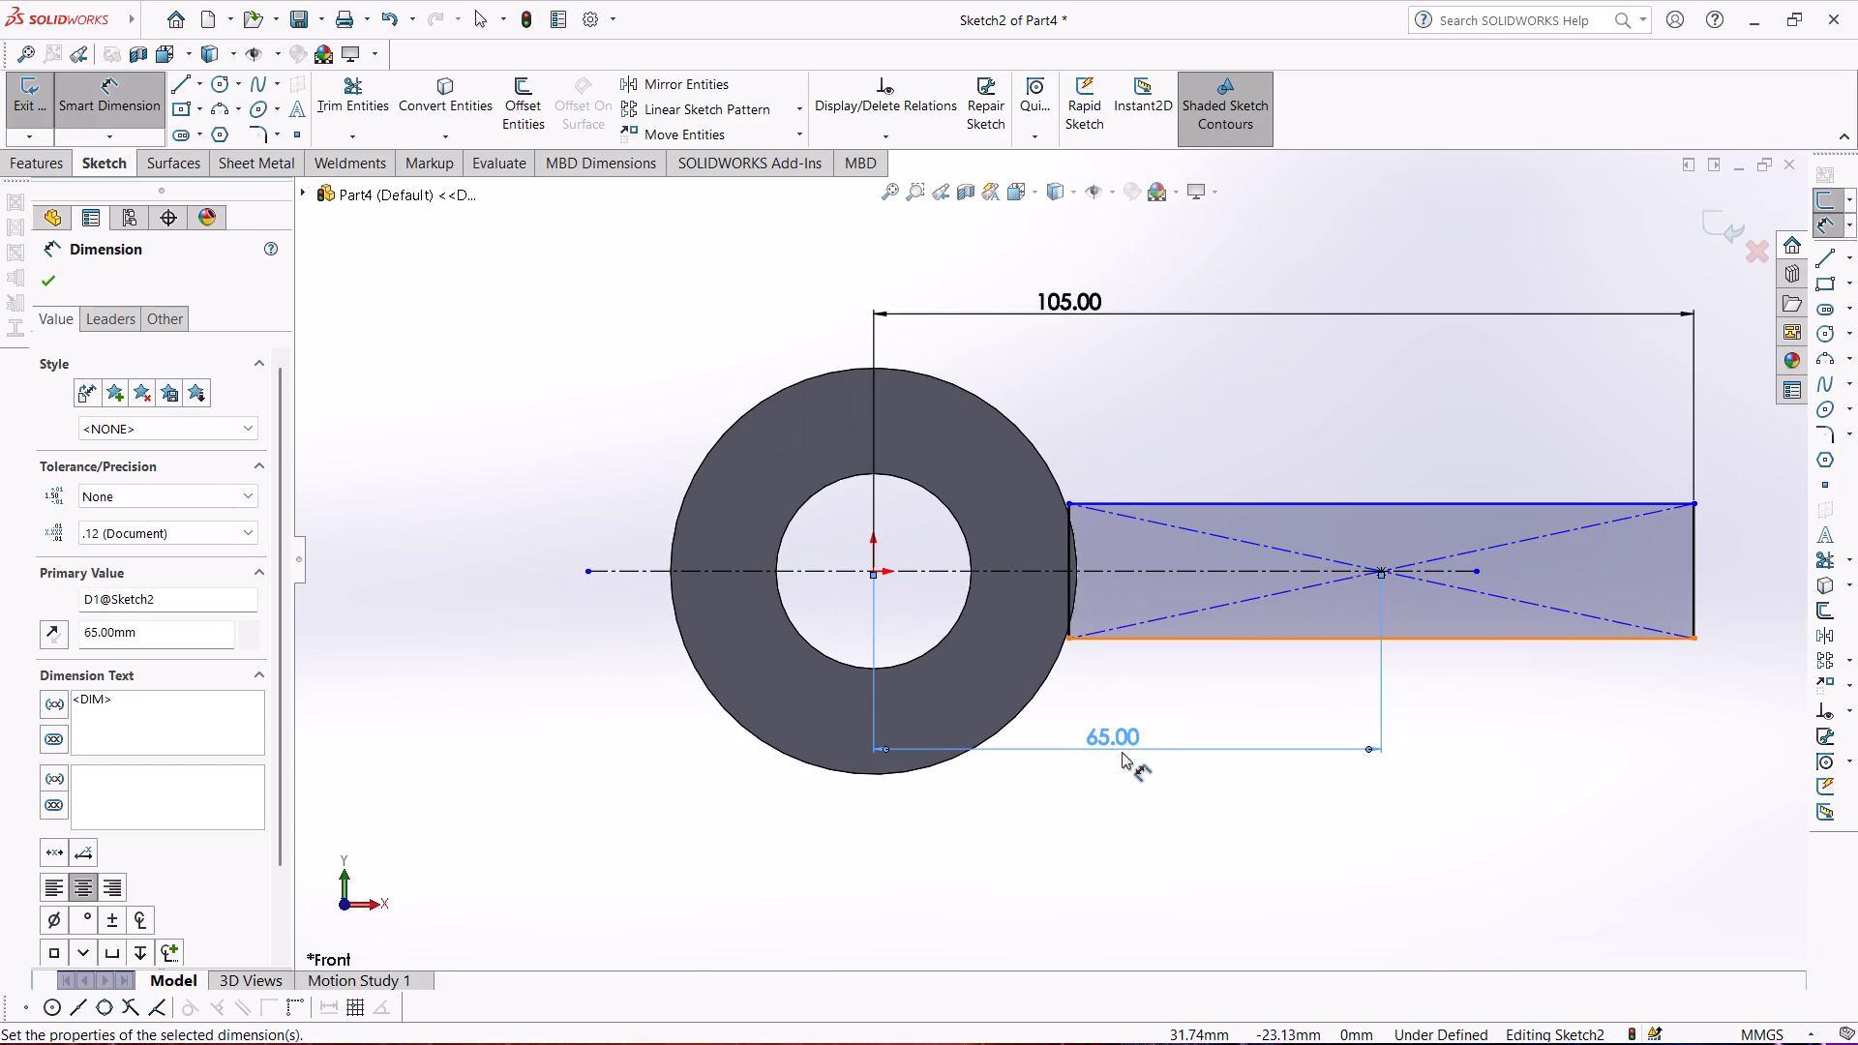
double_click(1112, 735)
type("62")
key("BackSpace")
key("3")
key("Return")
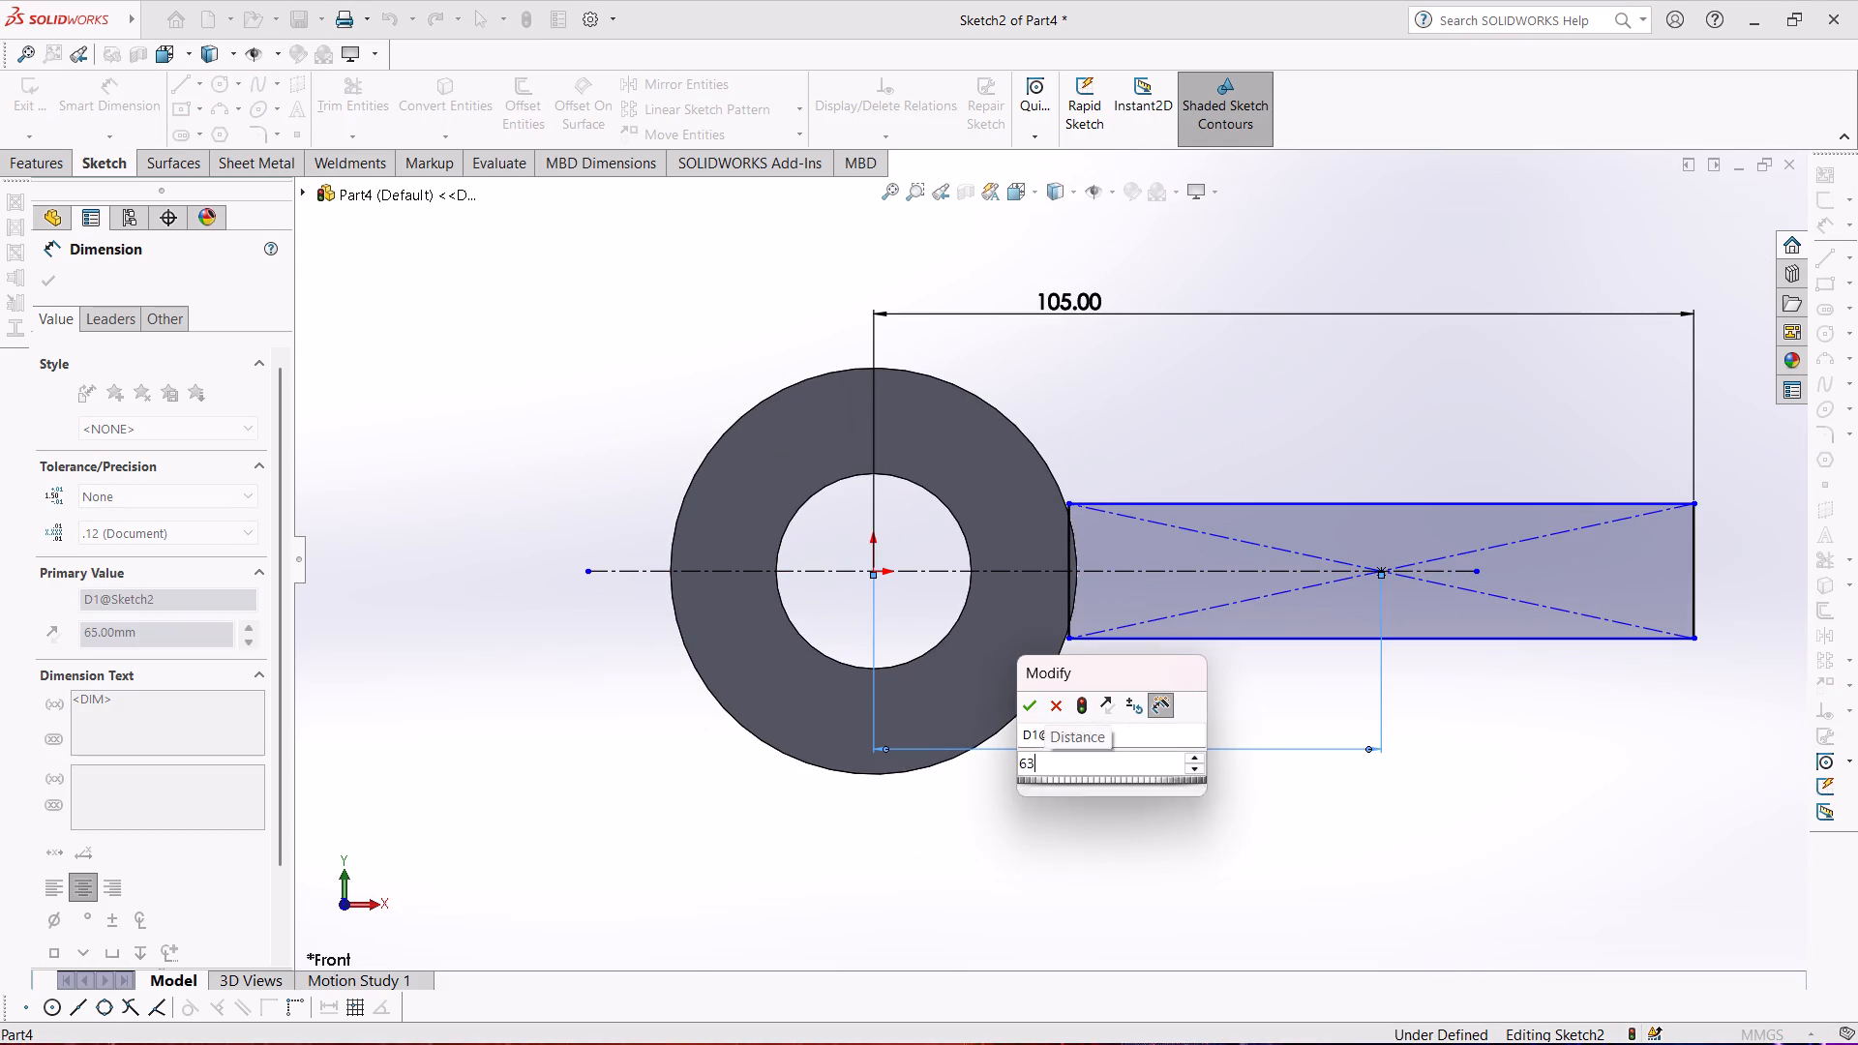
left_click(1165, 427)
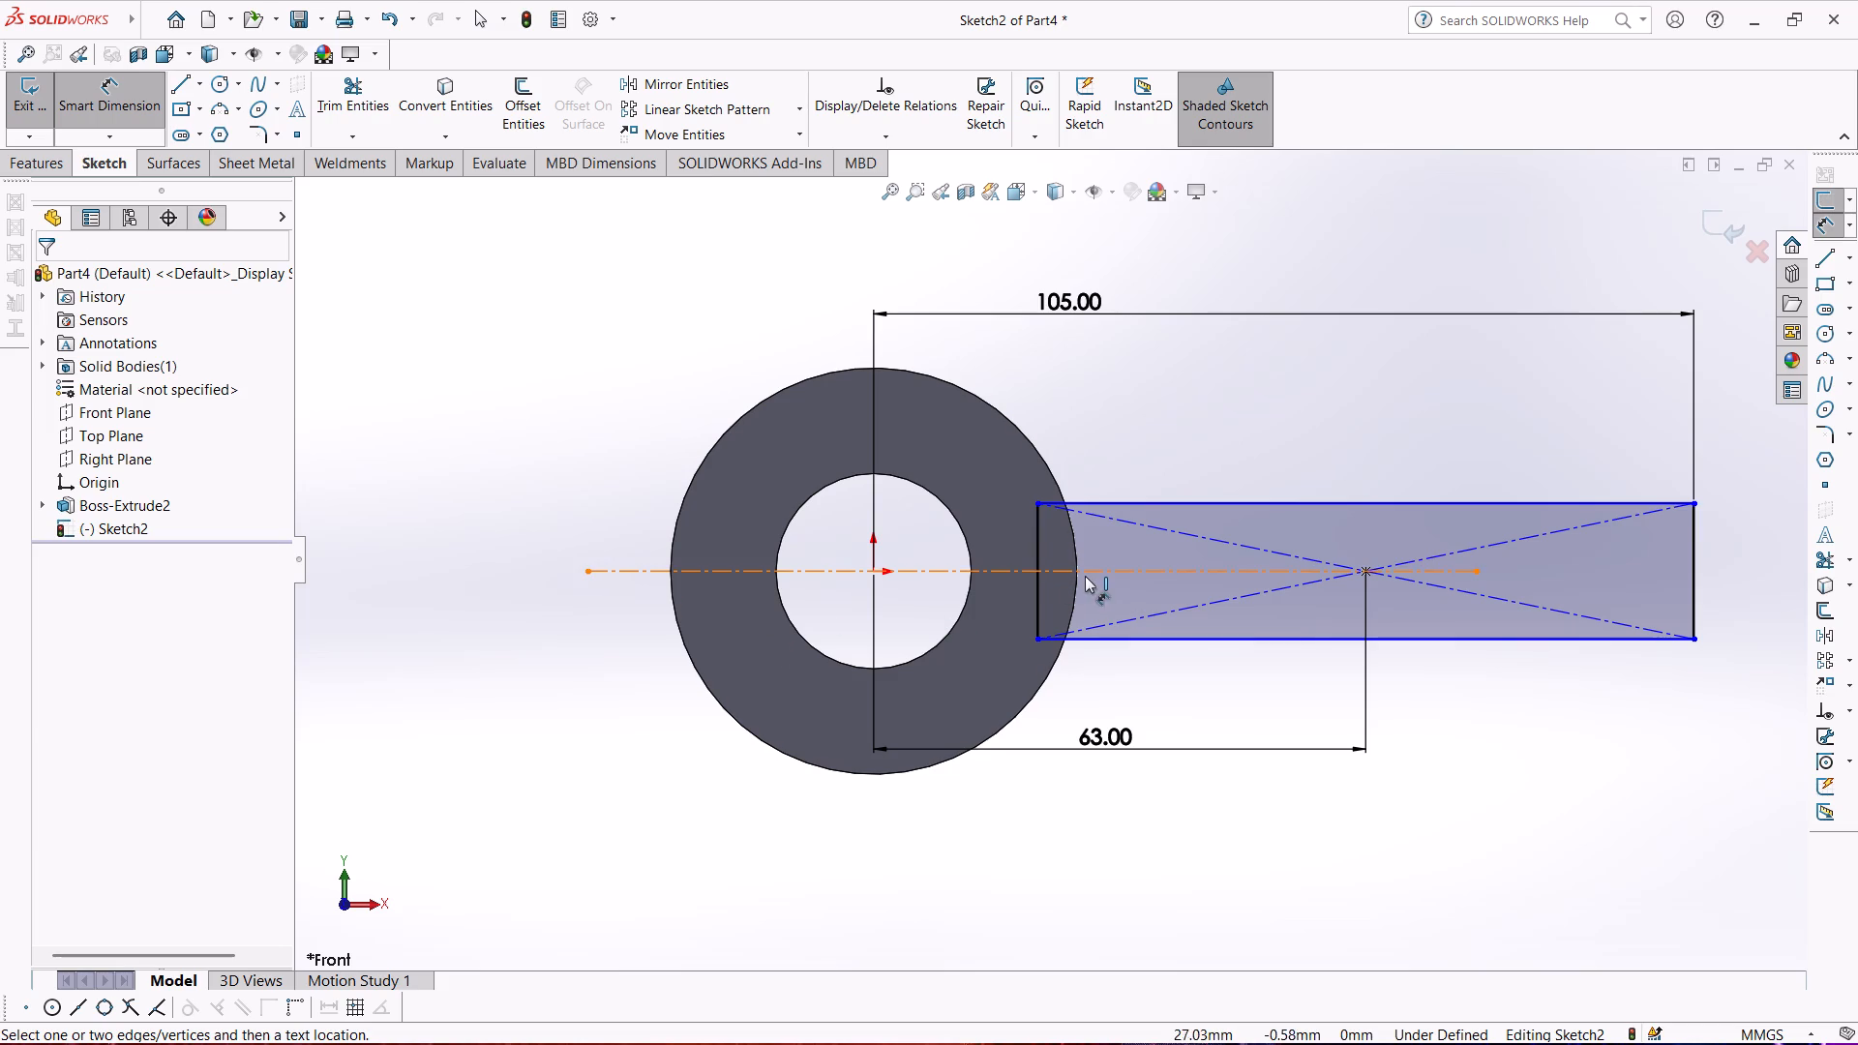
Dimension the height of the rectangle's far end line at 28 mm.
left_click(1694, 557)
left_click(1725, 563)
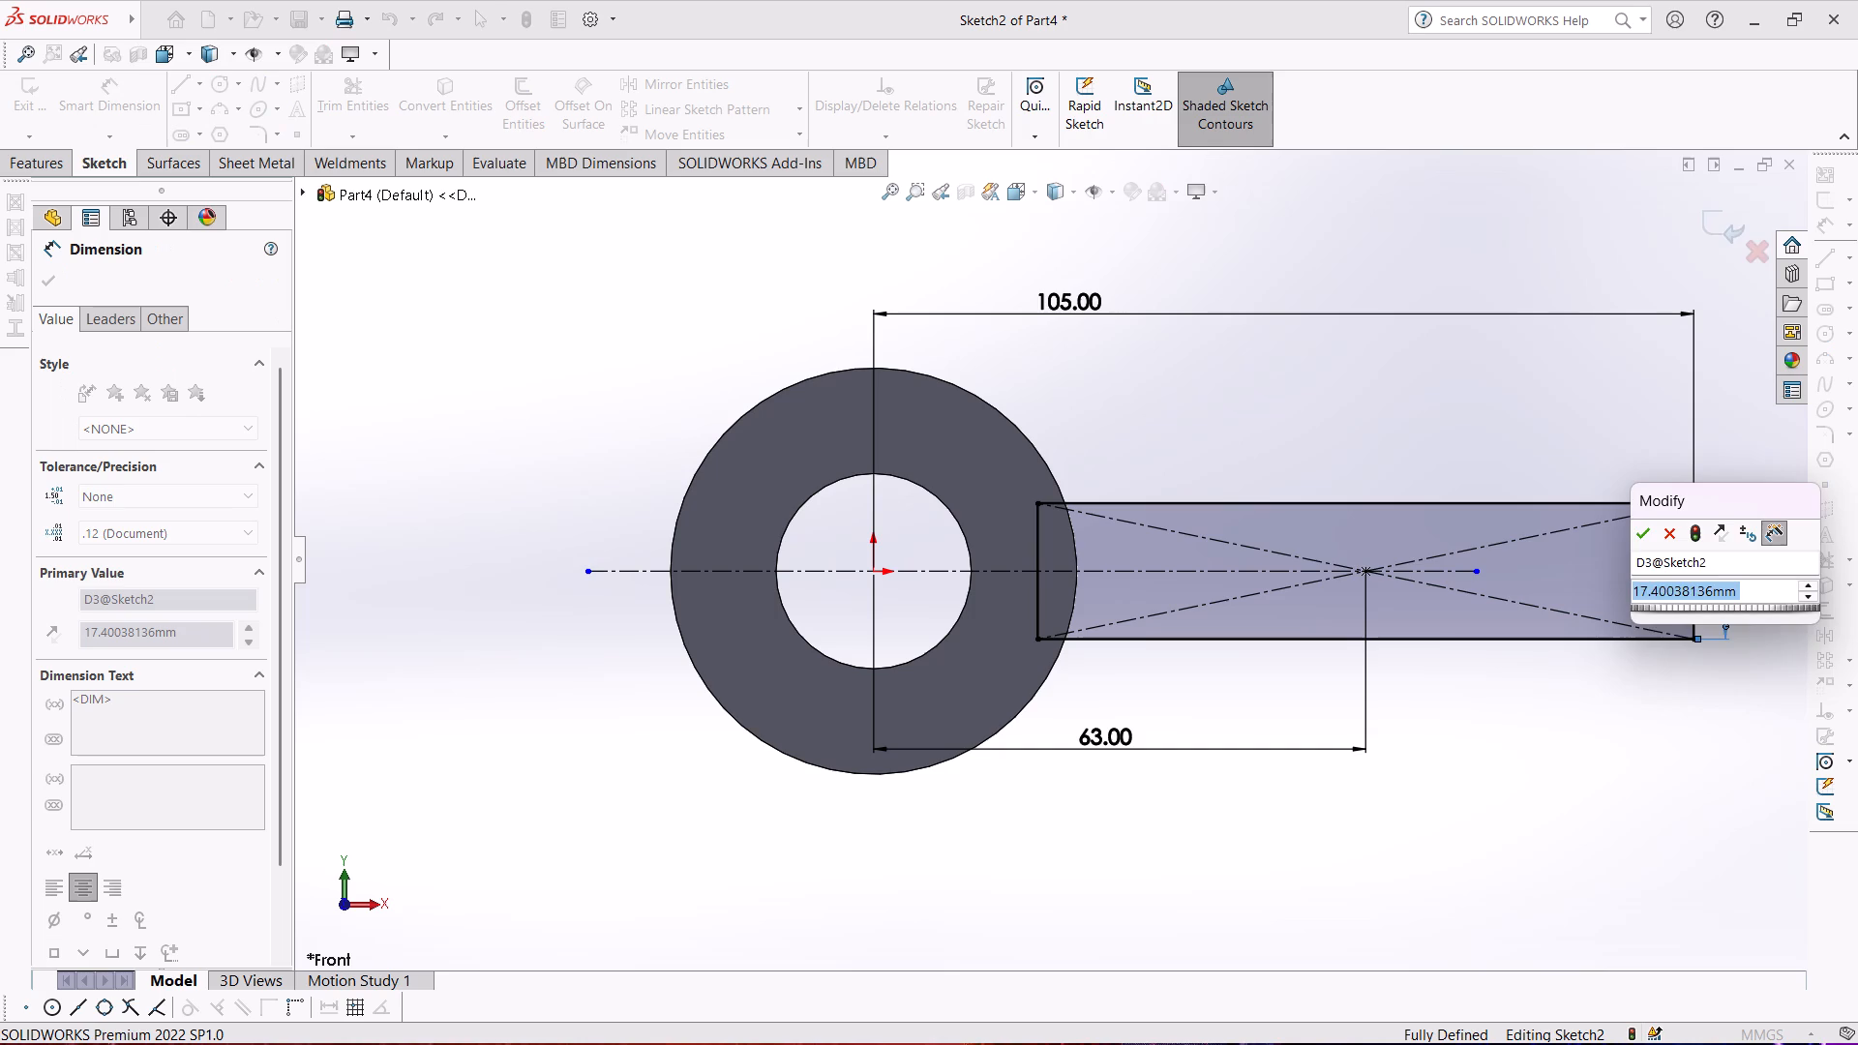
type("28")
key("Return")
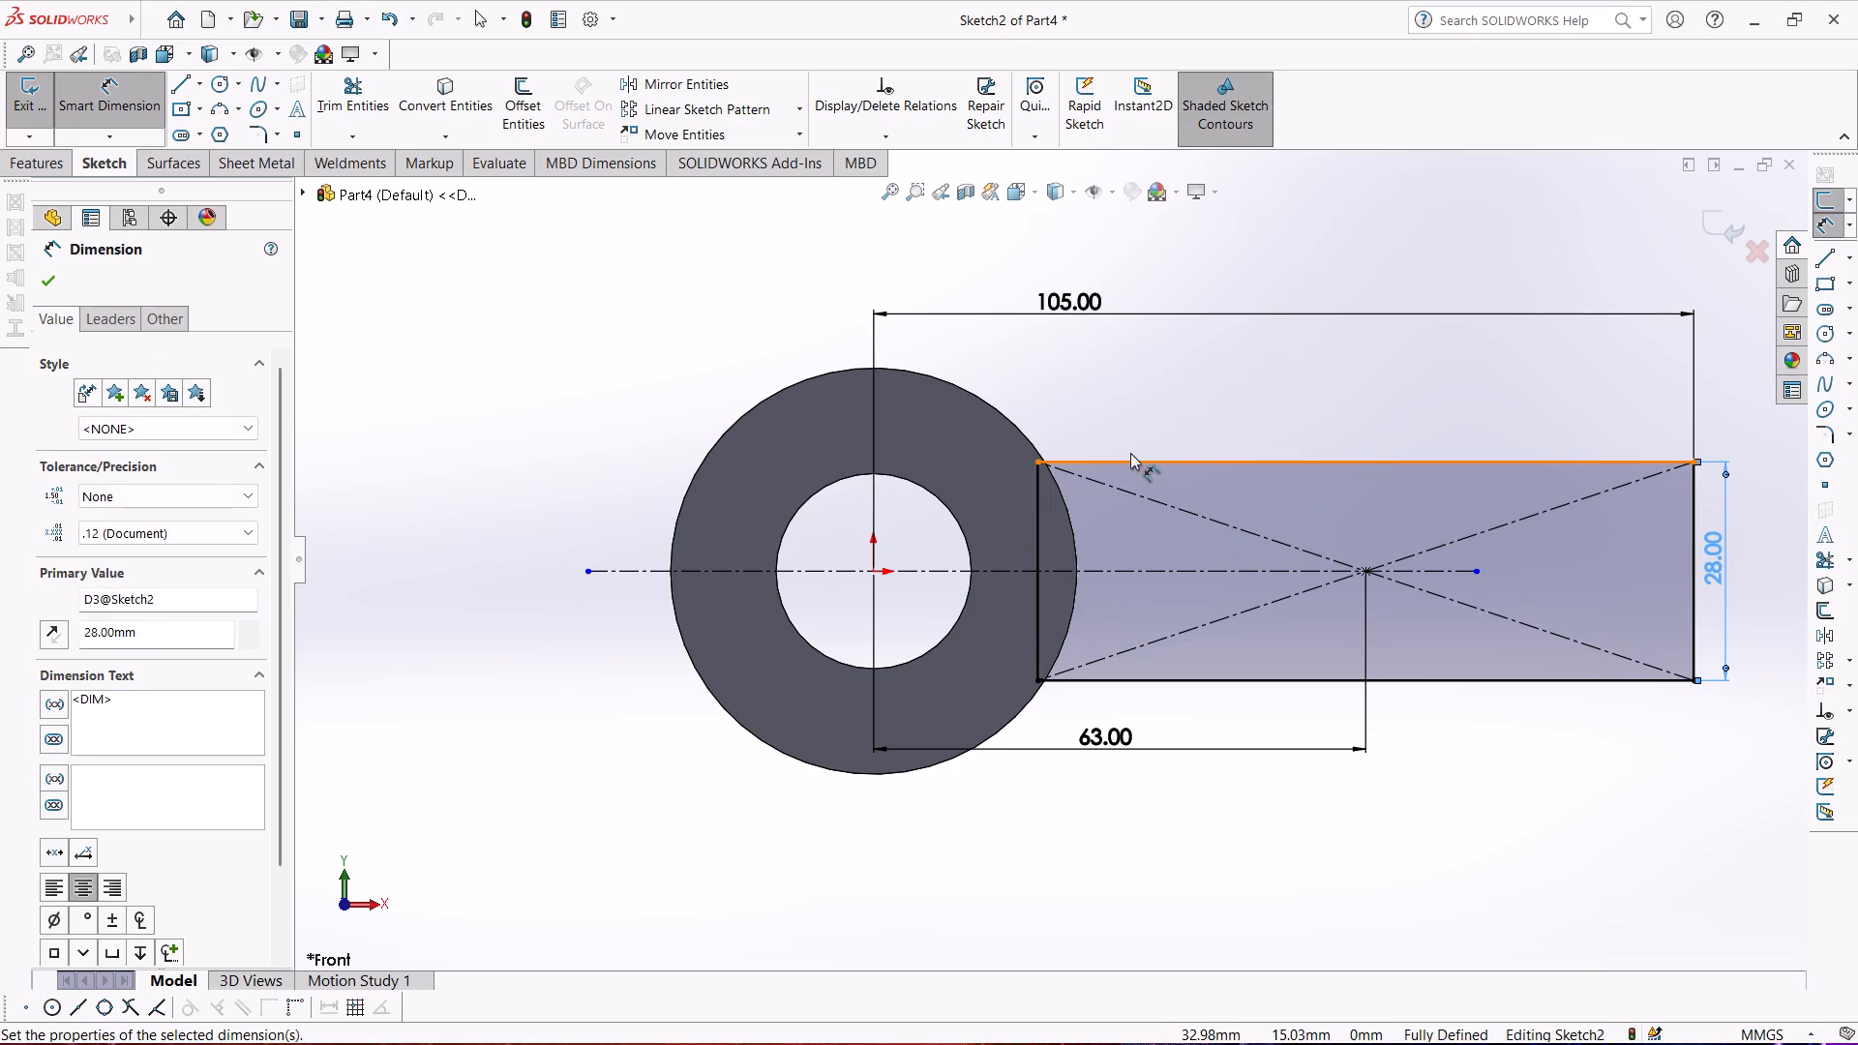
left_click(335, 93)
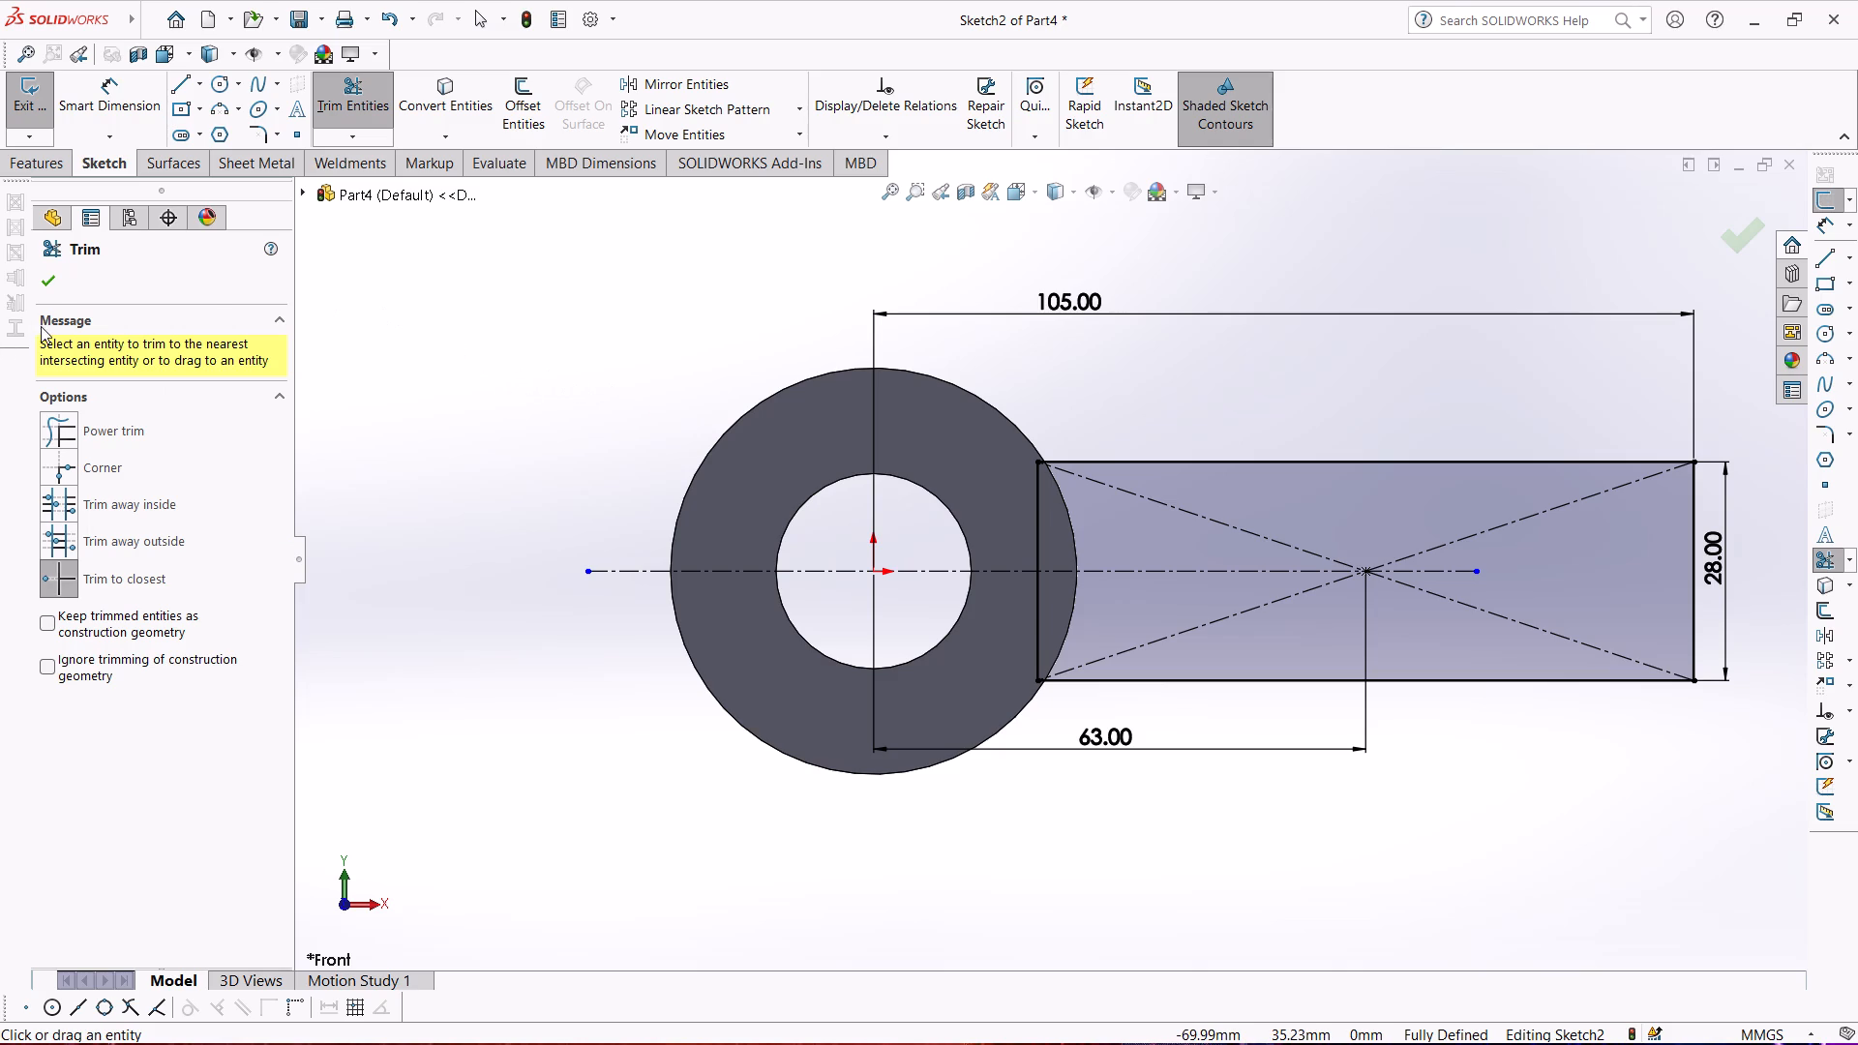
left_click(54, 281)
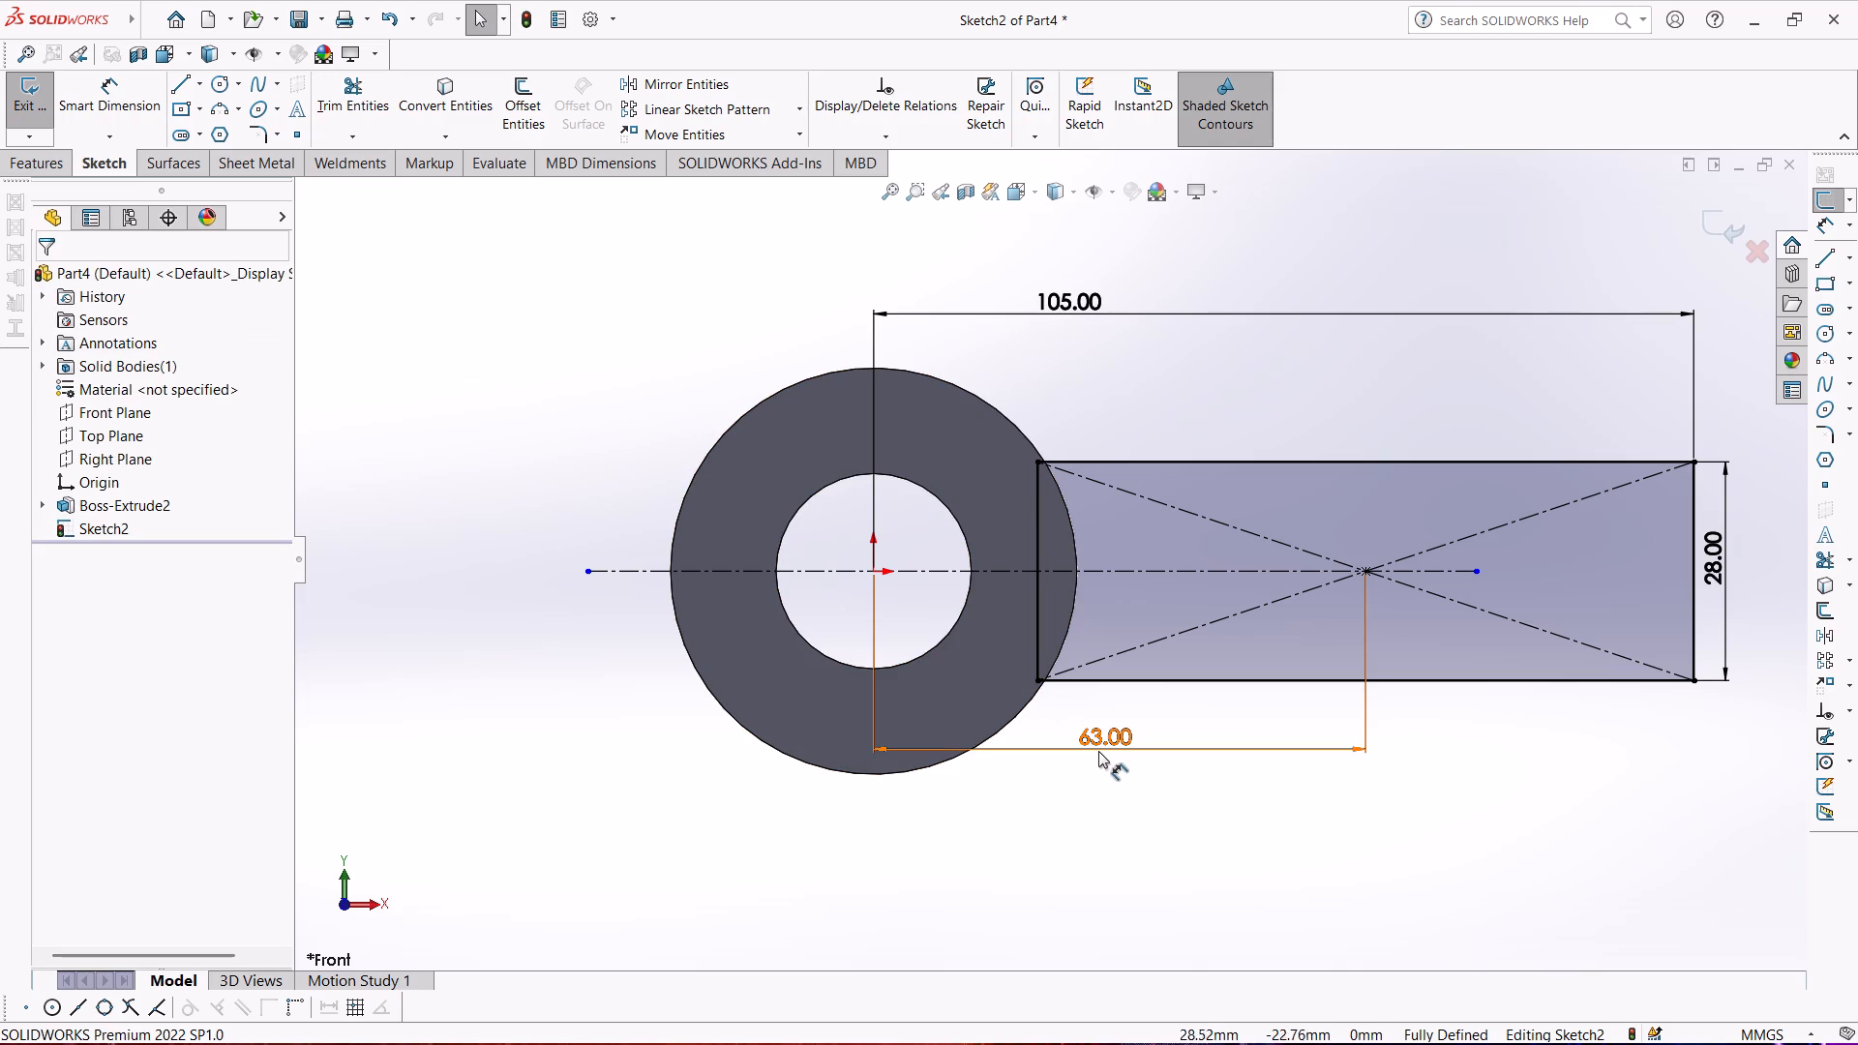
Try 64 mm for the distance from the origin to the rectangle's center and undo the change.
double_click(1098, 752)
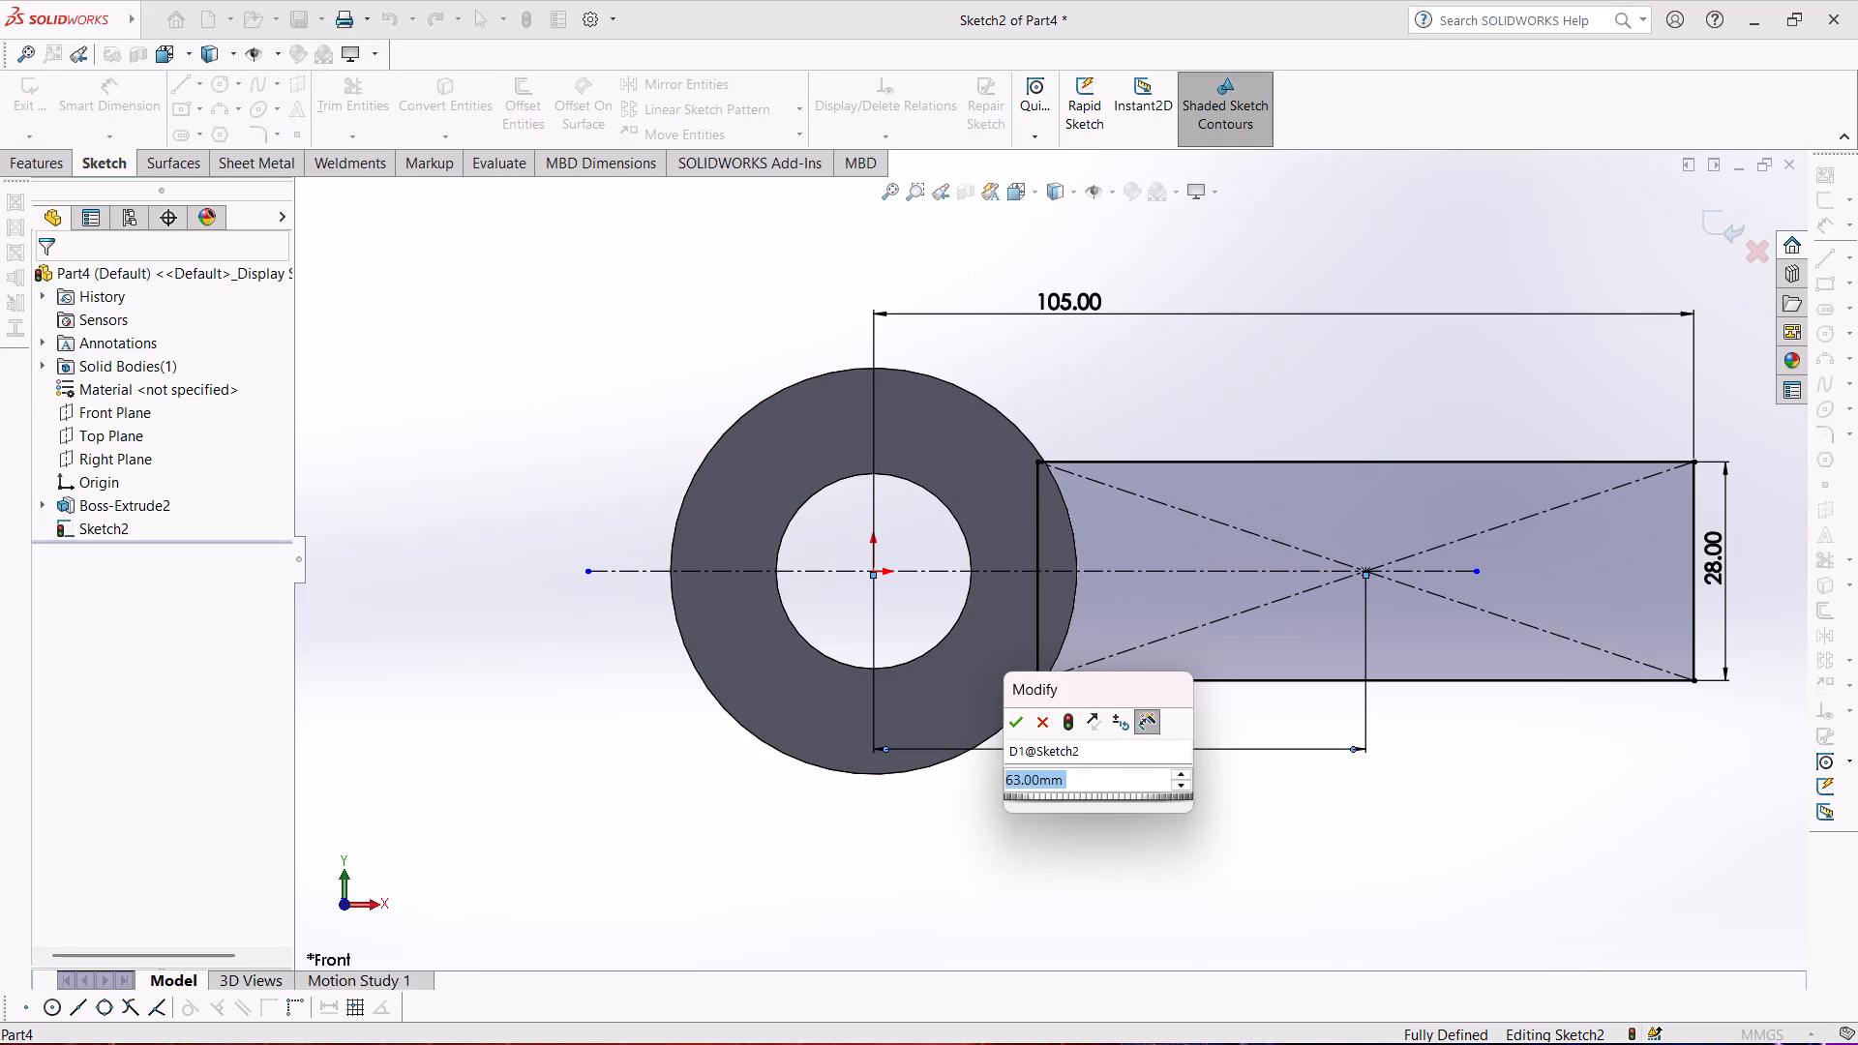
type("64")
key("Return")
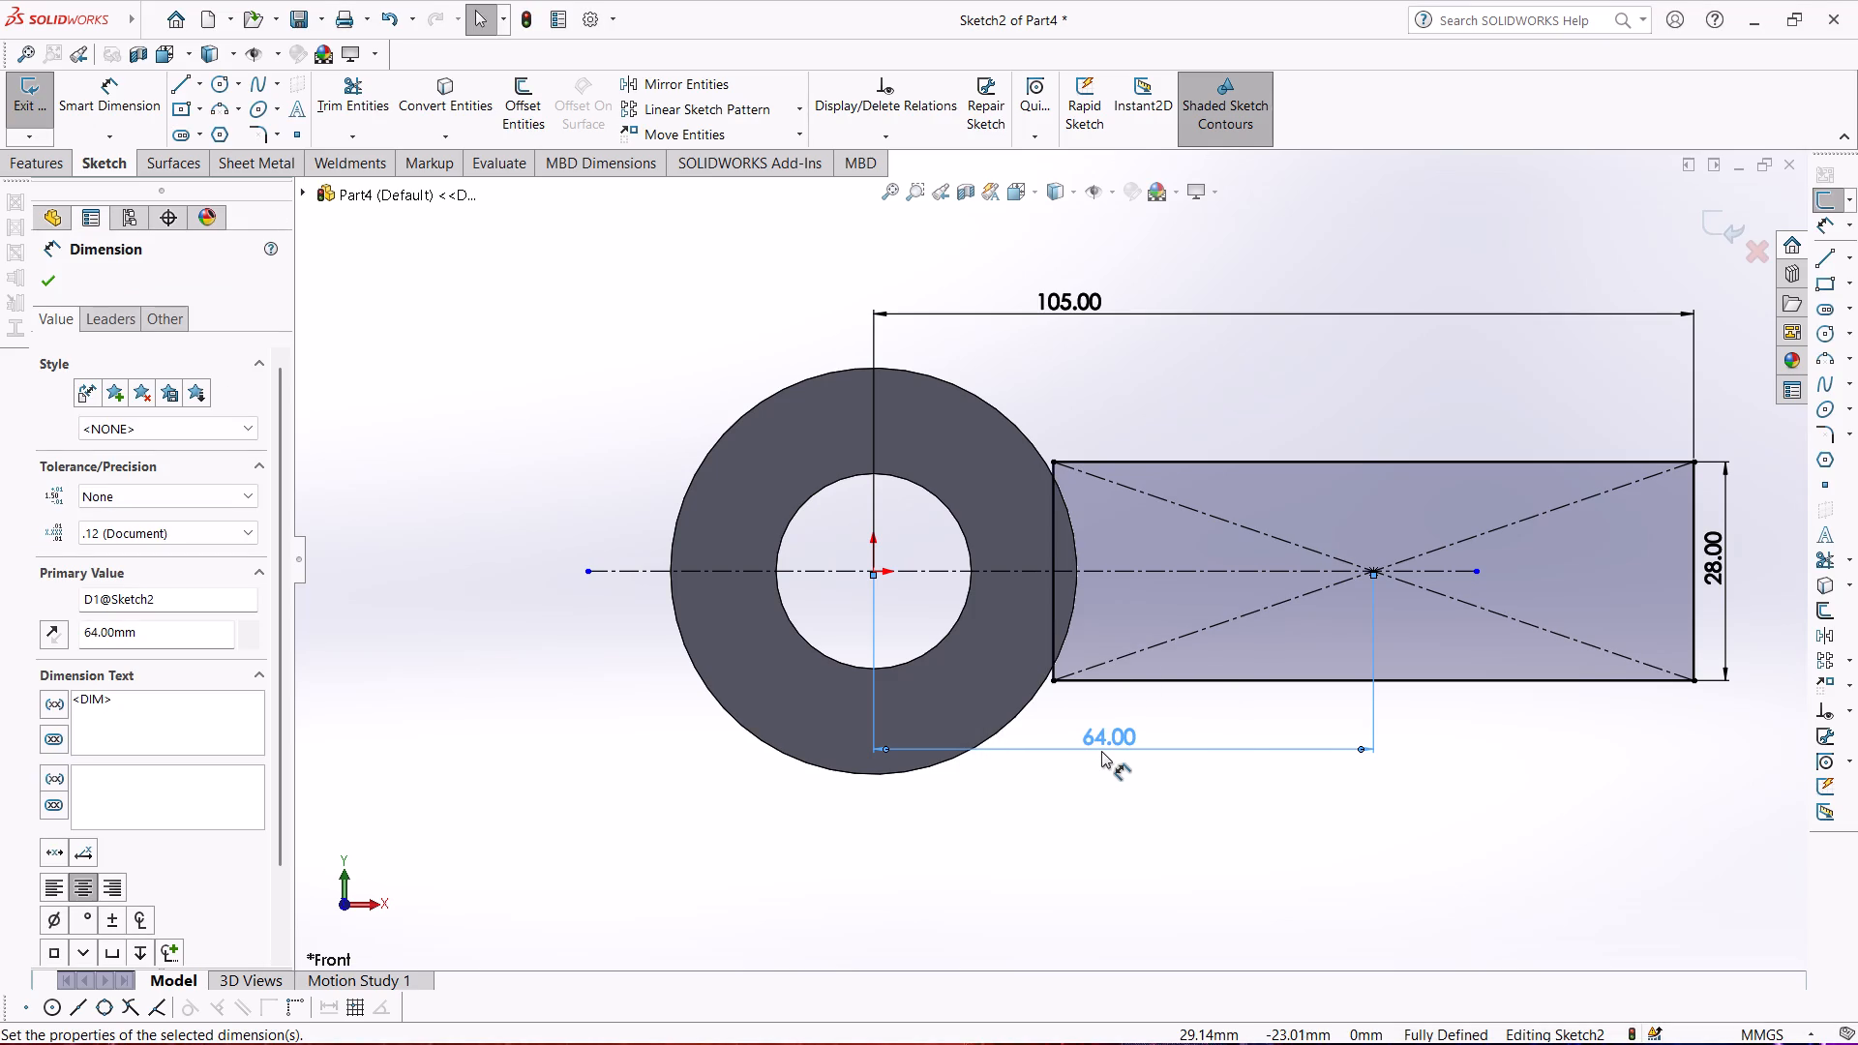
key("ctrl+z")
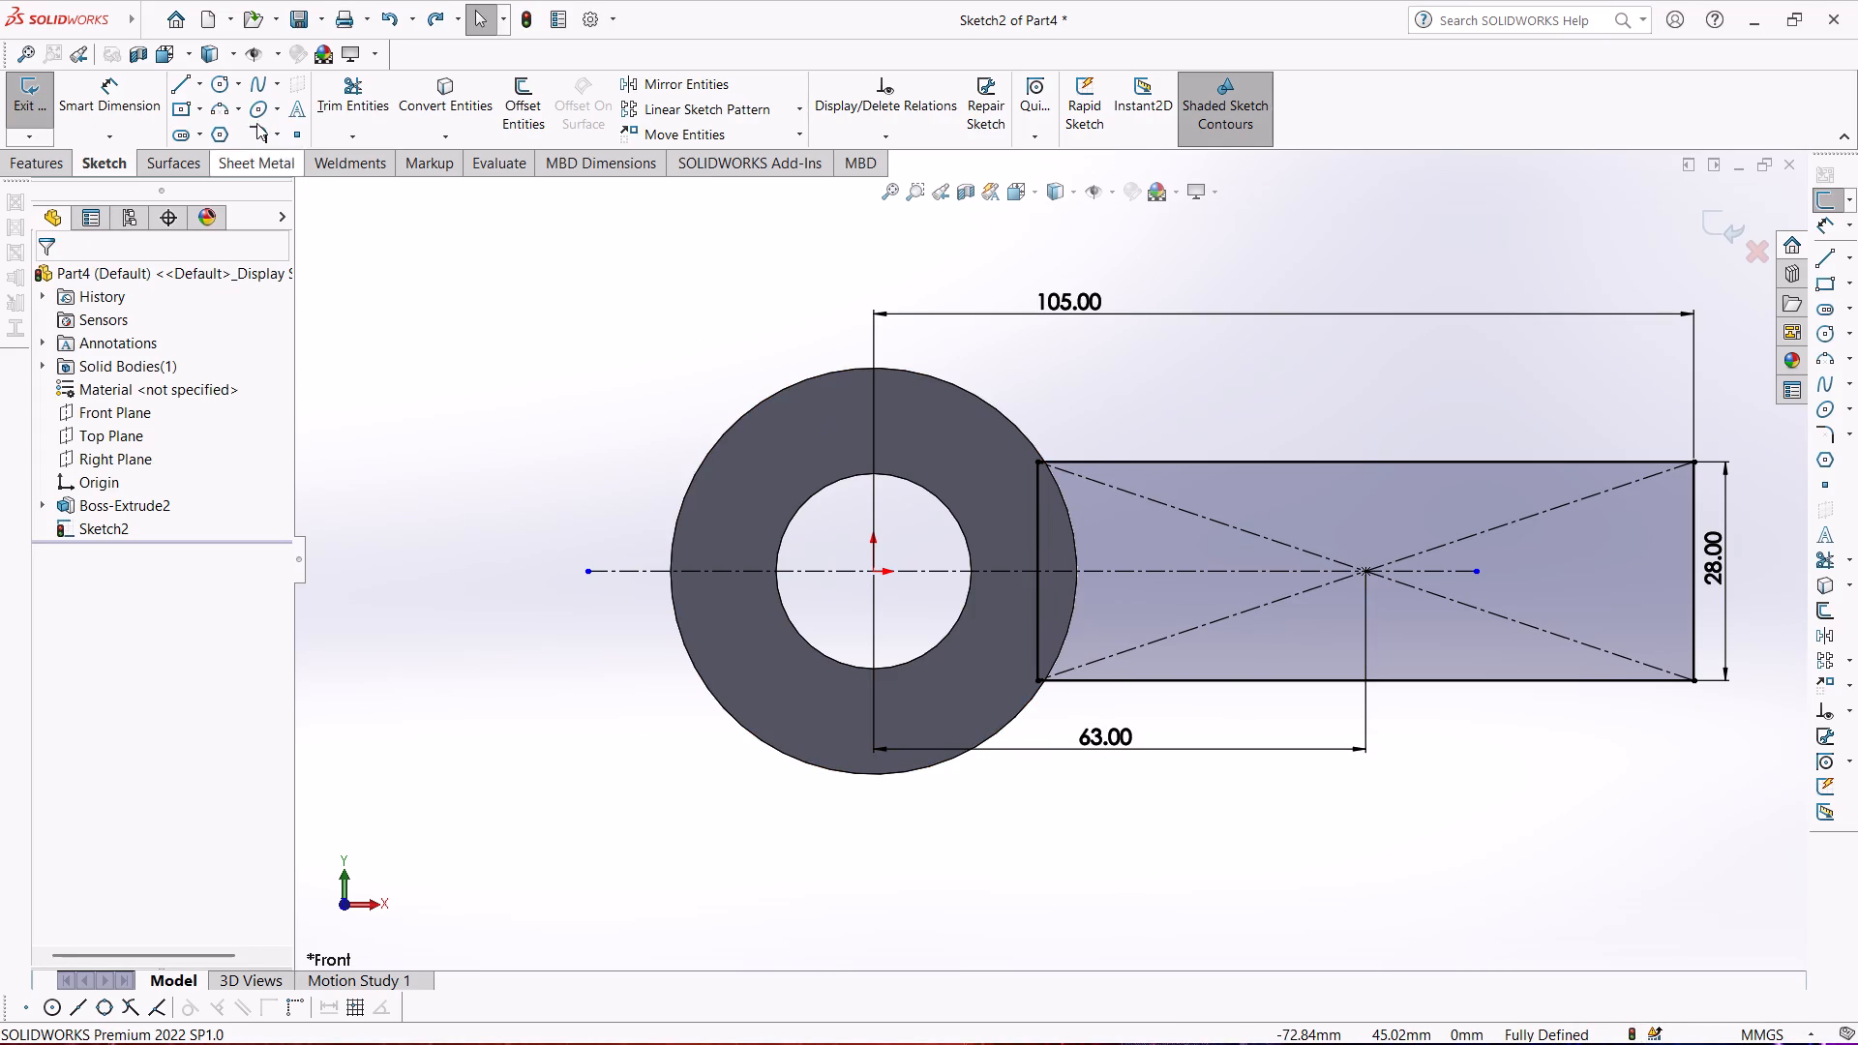
Convert the eye ring's outer circular edge into a sketch entity.
left_click(458, 88)
left_click(968, 389)
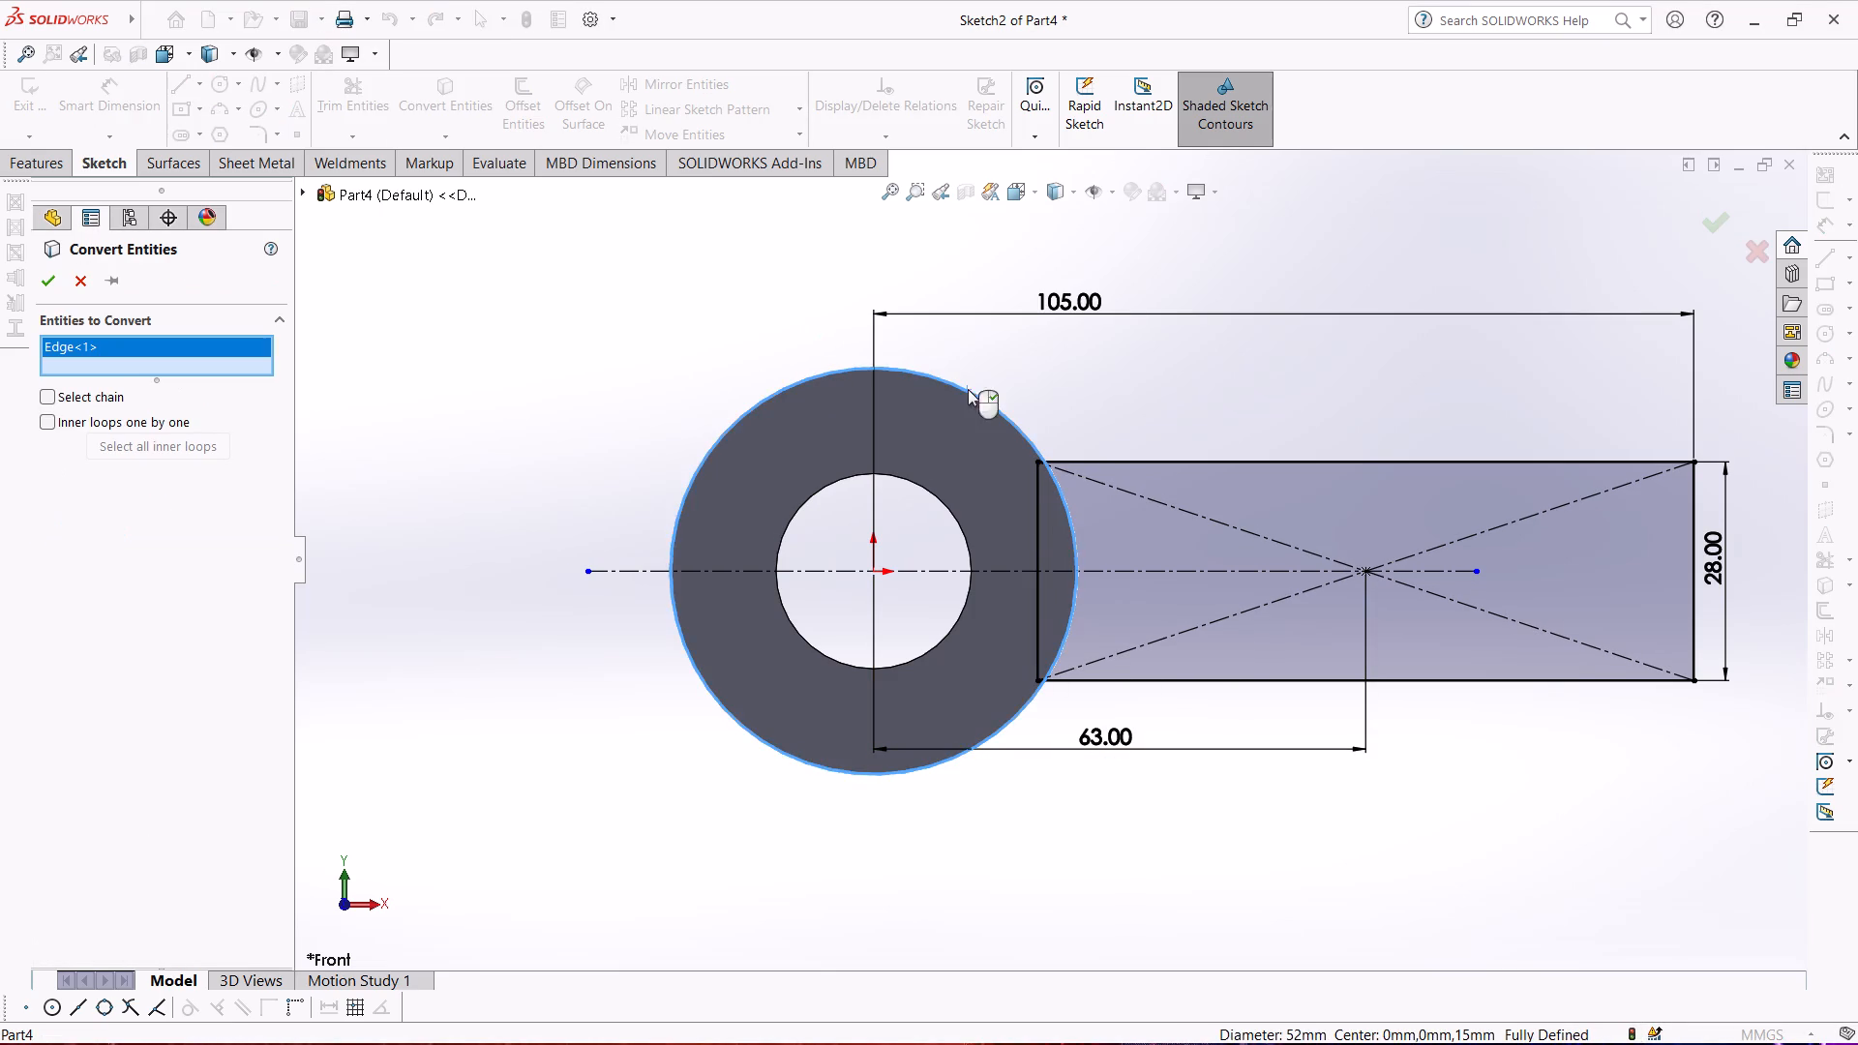
left_click(48, 278)
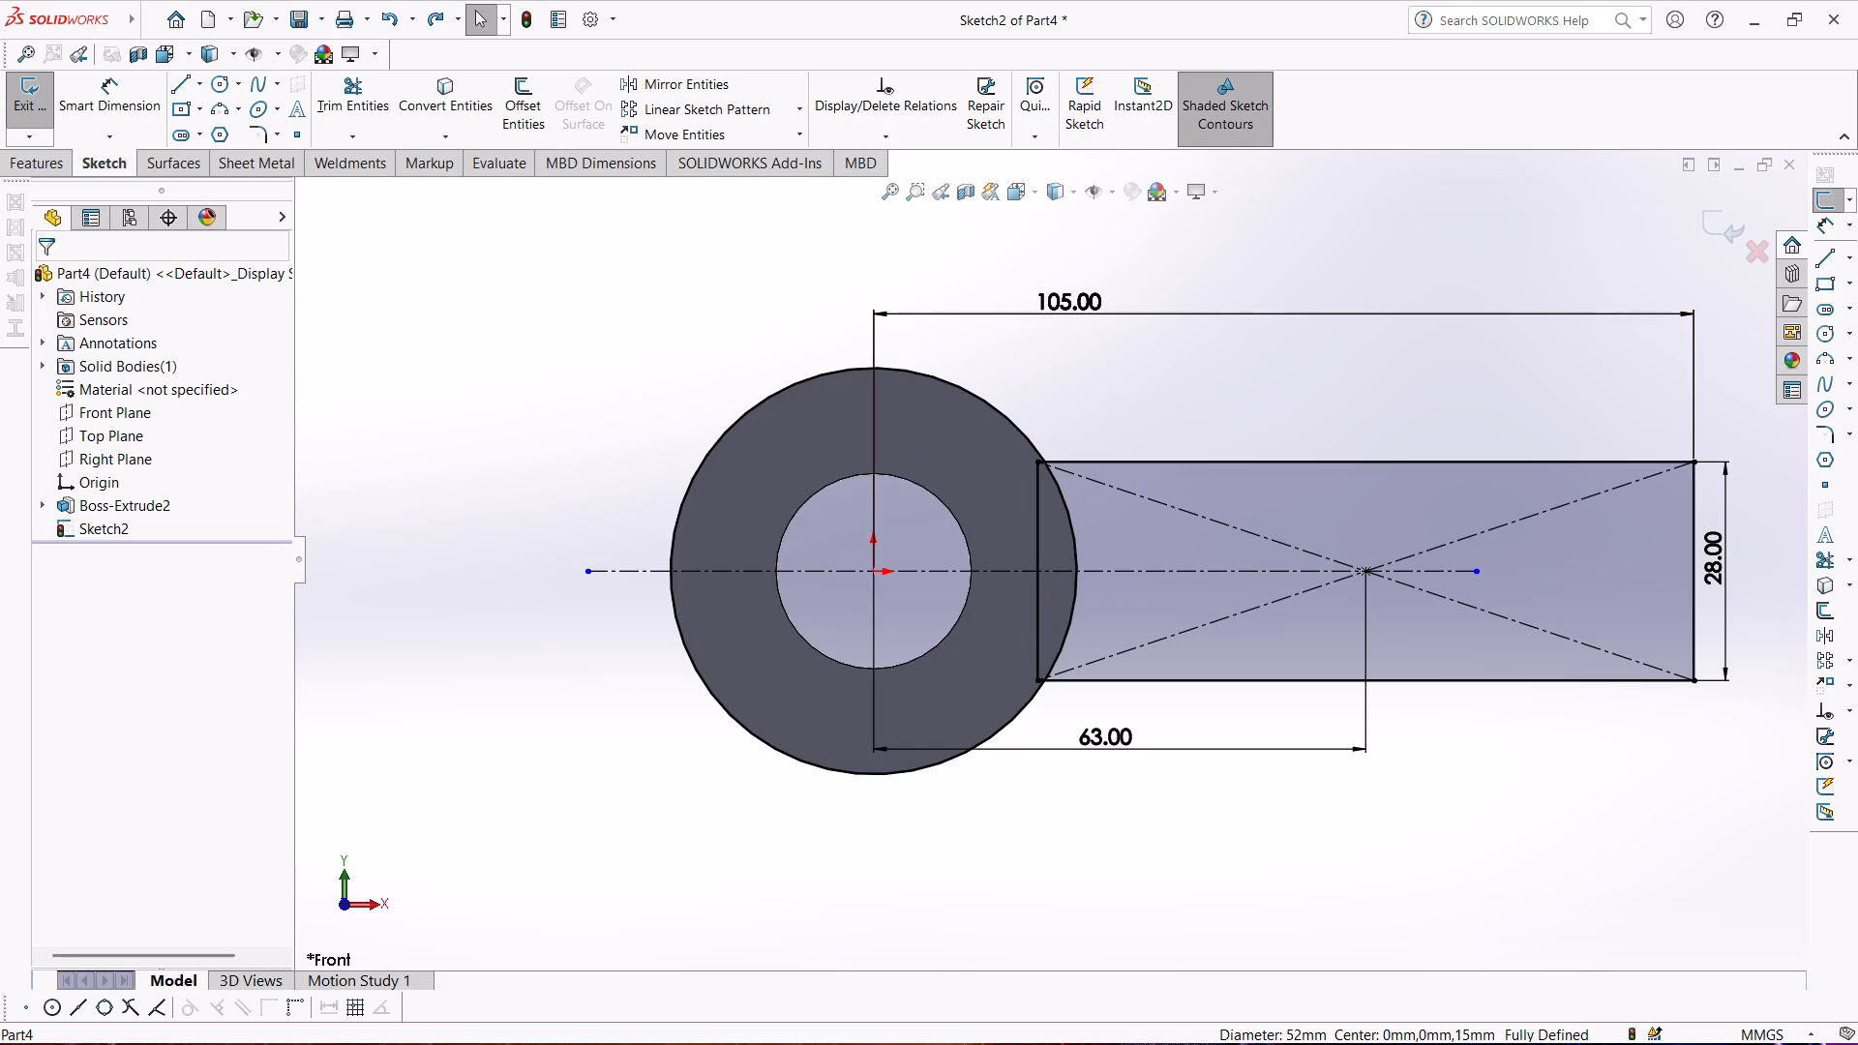
Trim away the rectangle's near end line and the short ends of its upper and lower lines inside the ring.
left_click(336, 107)
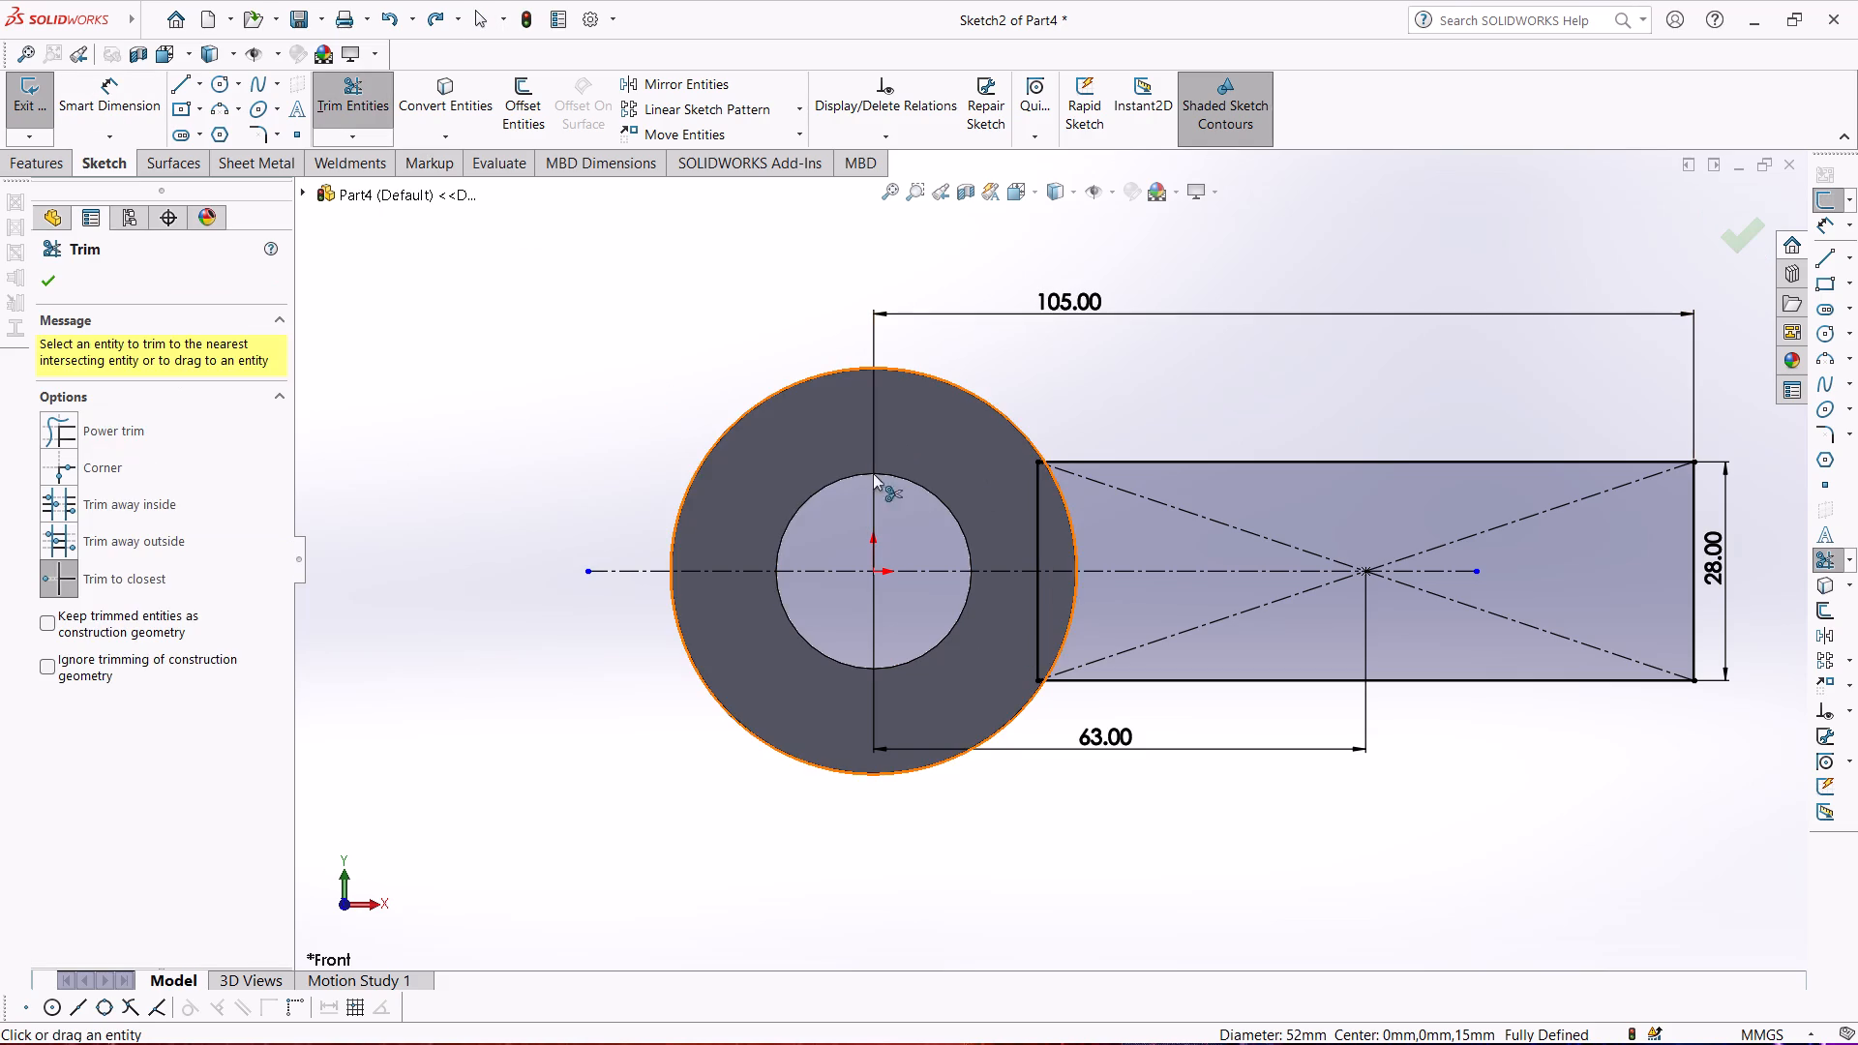
left_click(1036, 527)
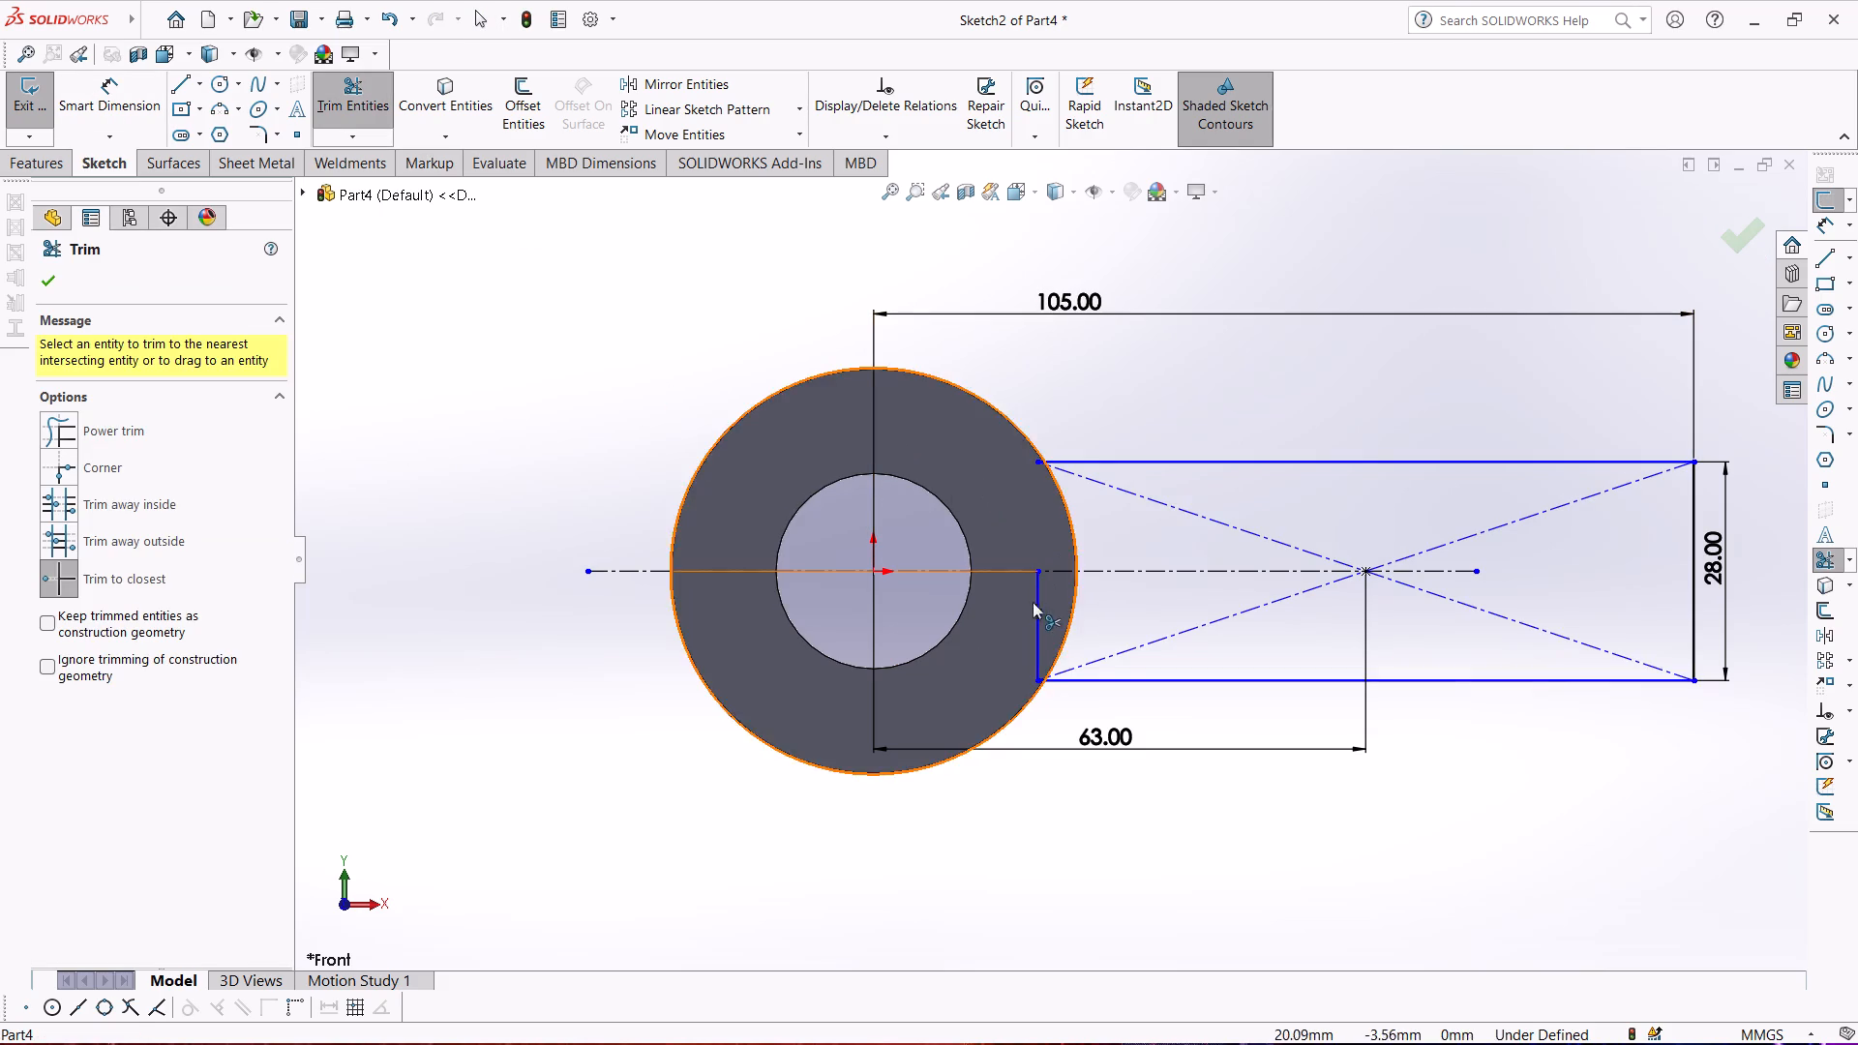
left_click(1037, 611)
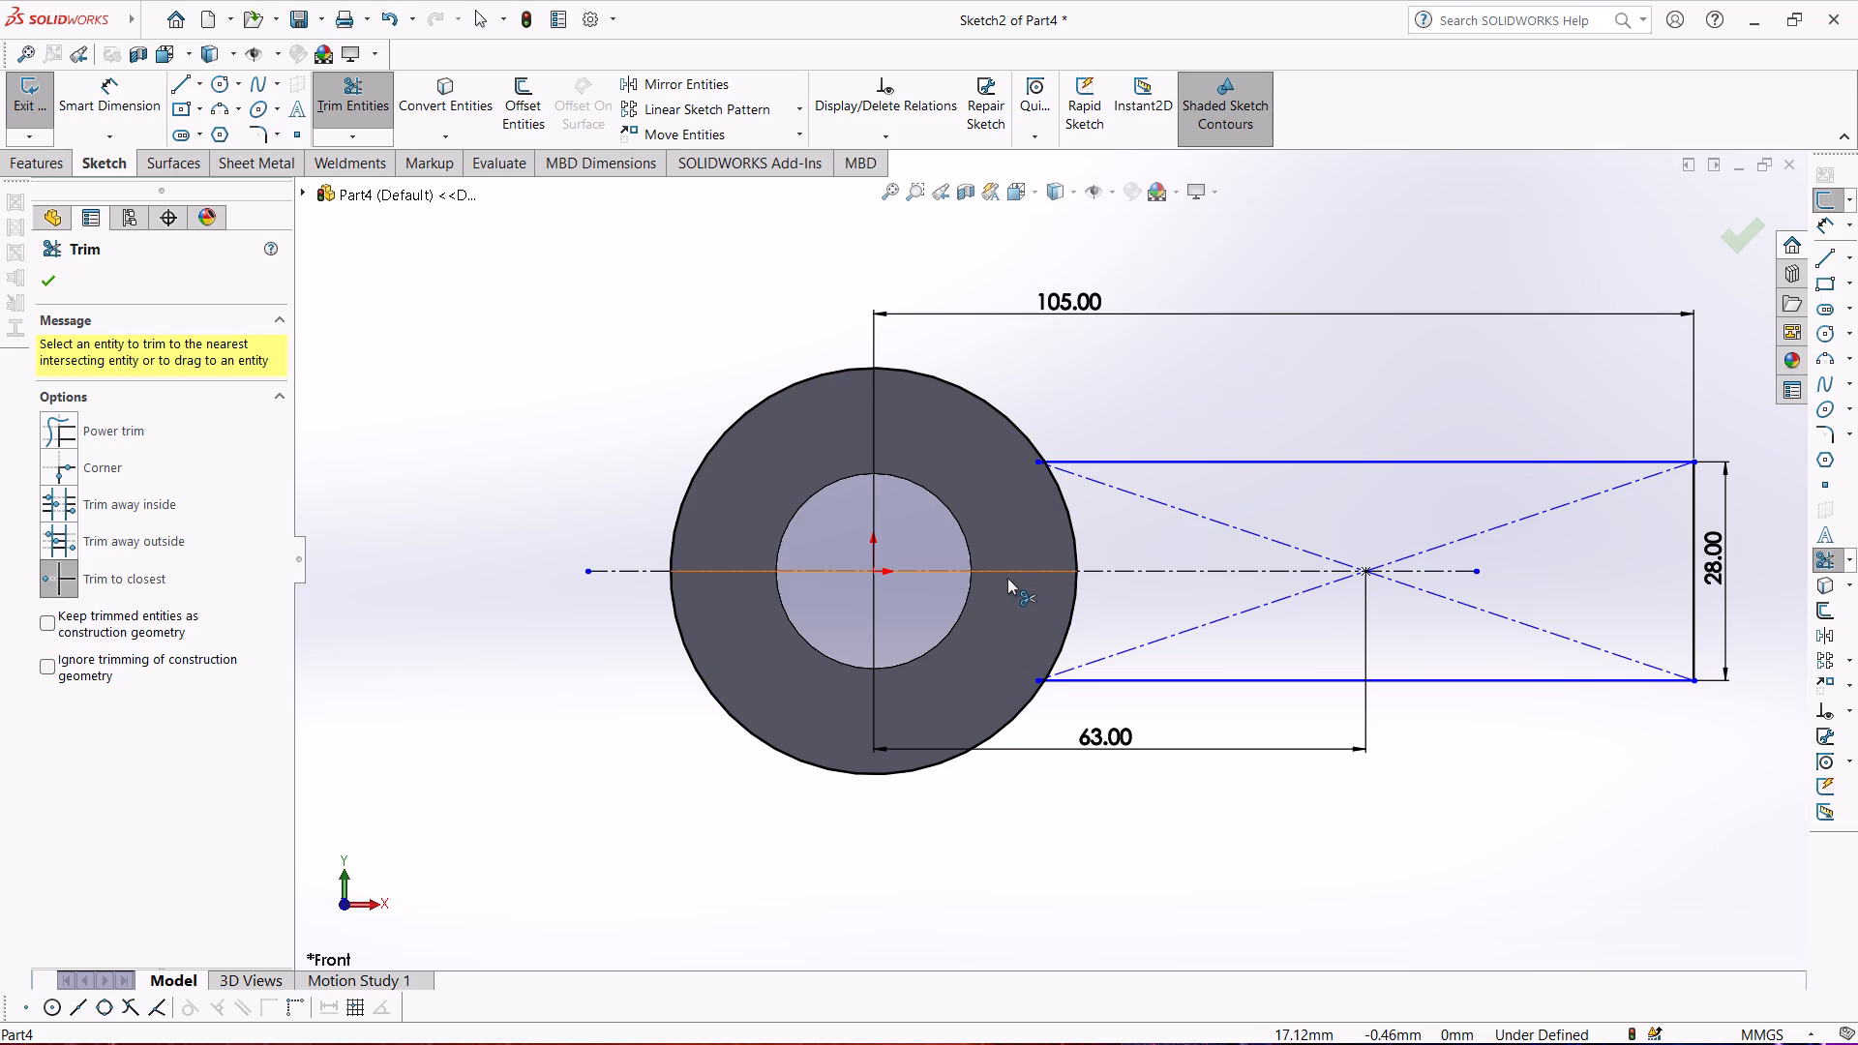
scroll(1004, 462, "down", 7)
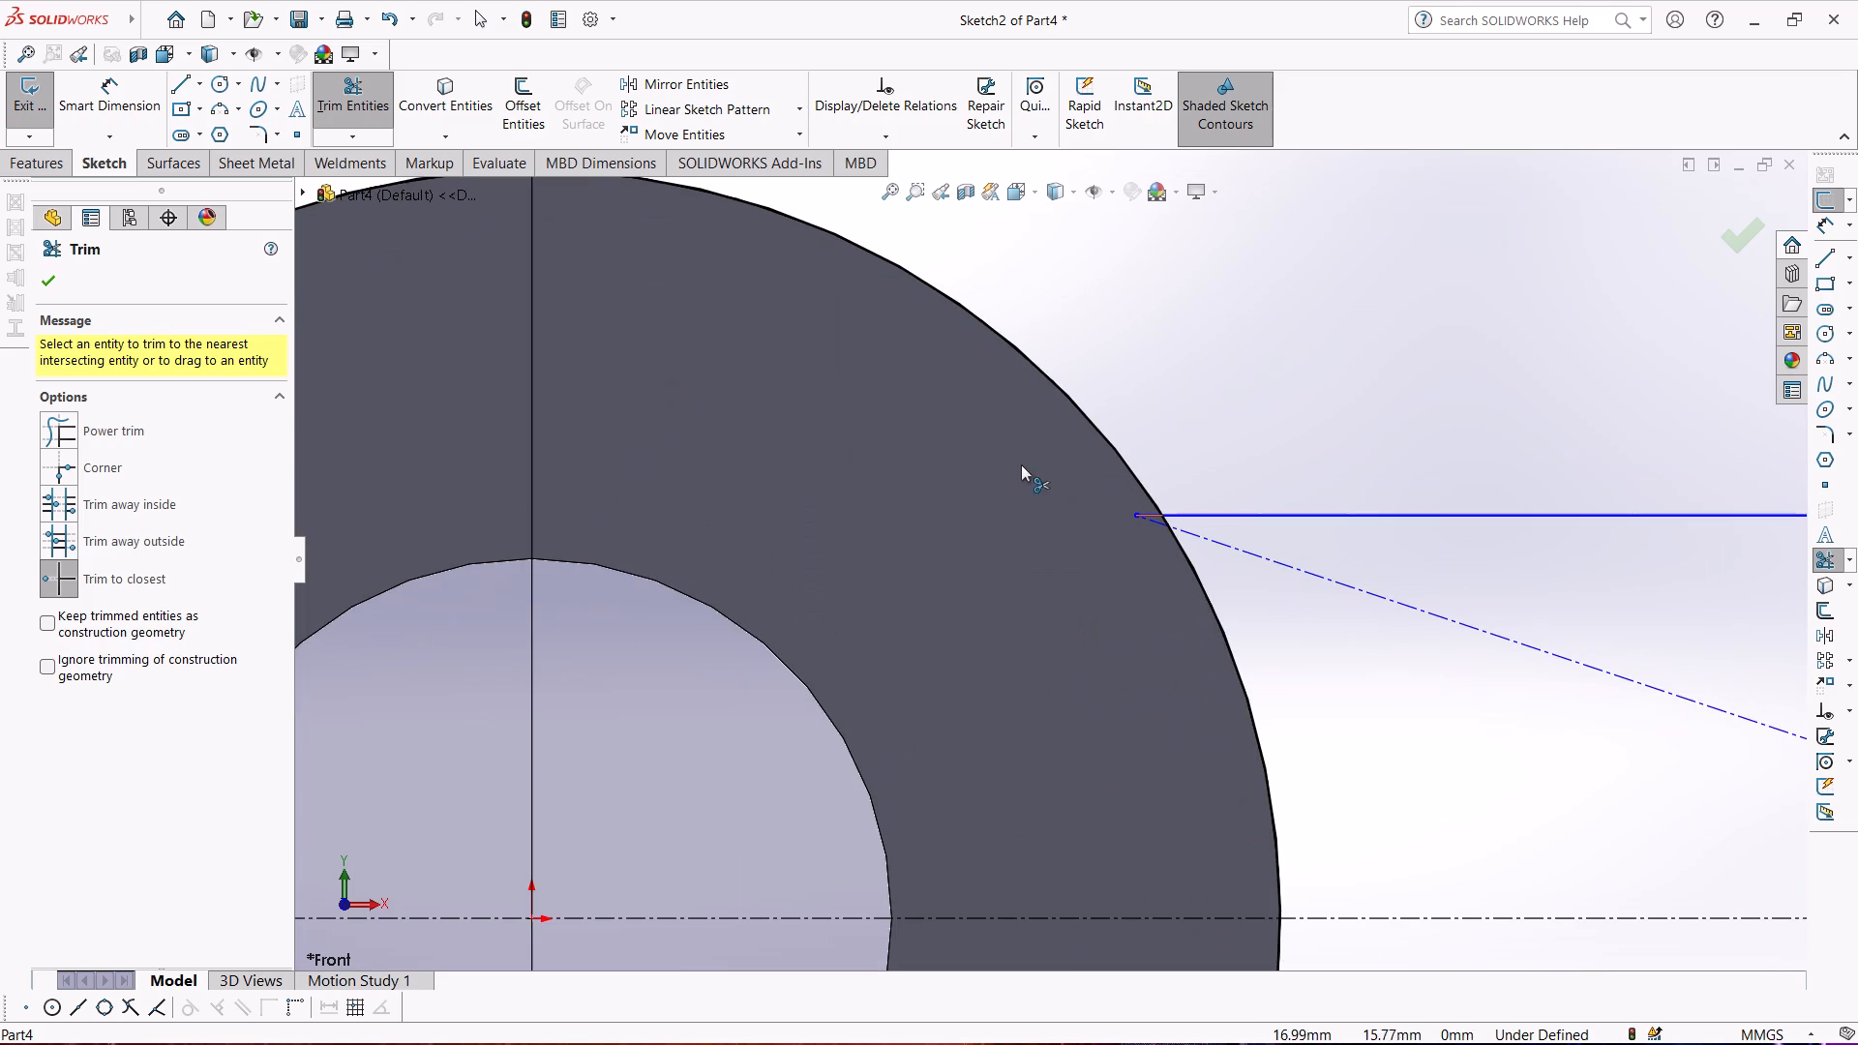
left_click(1138, 516)
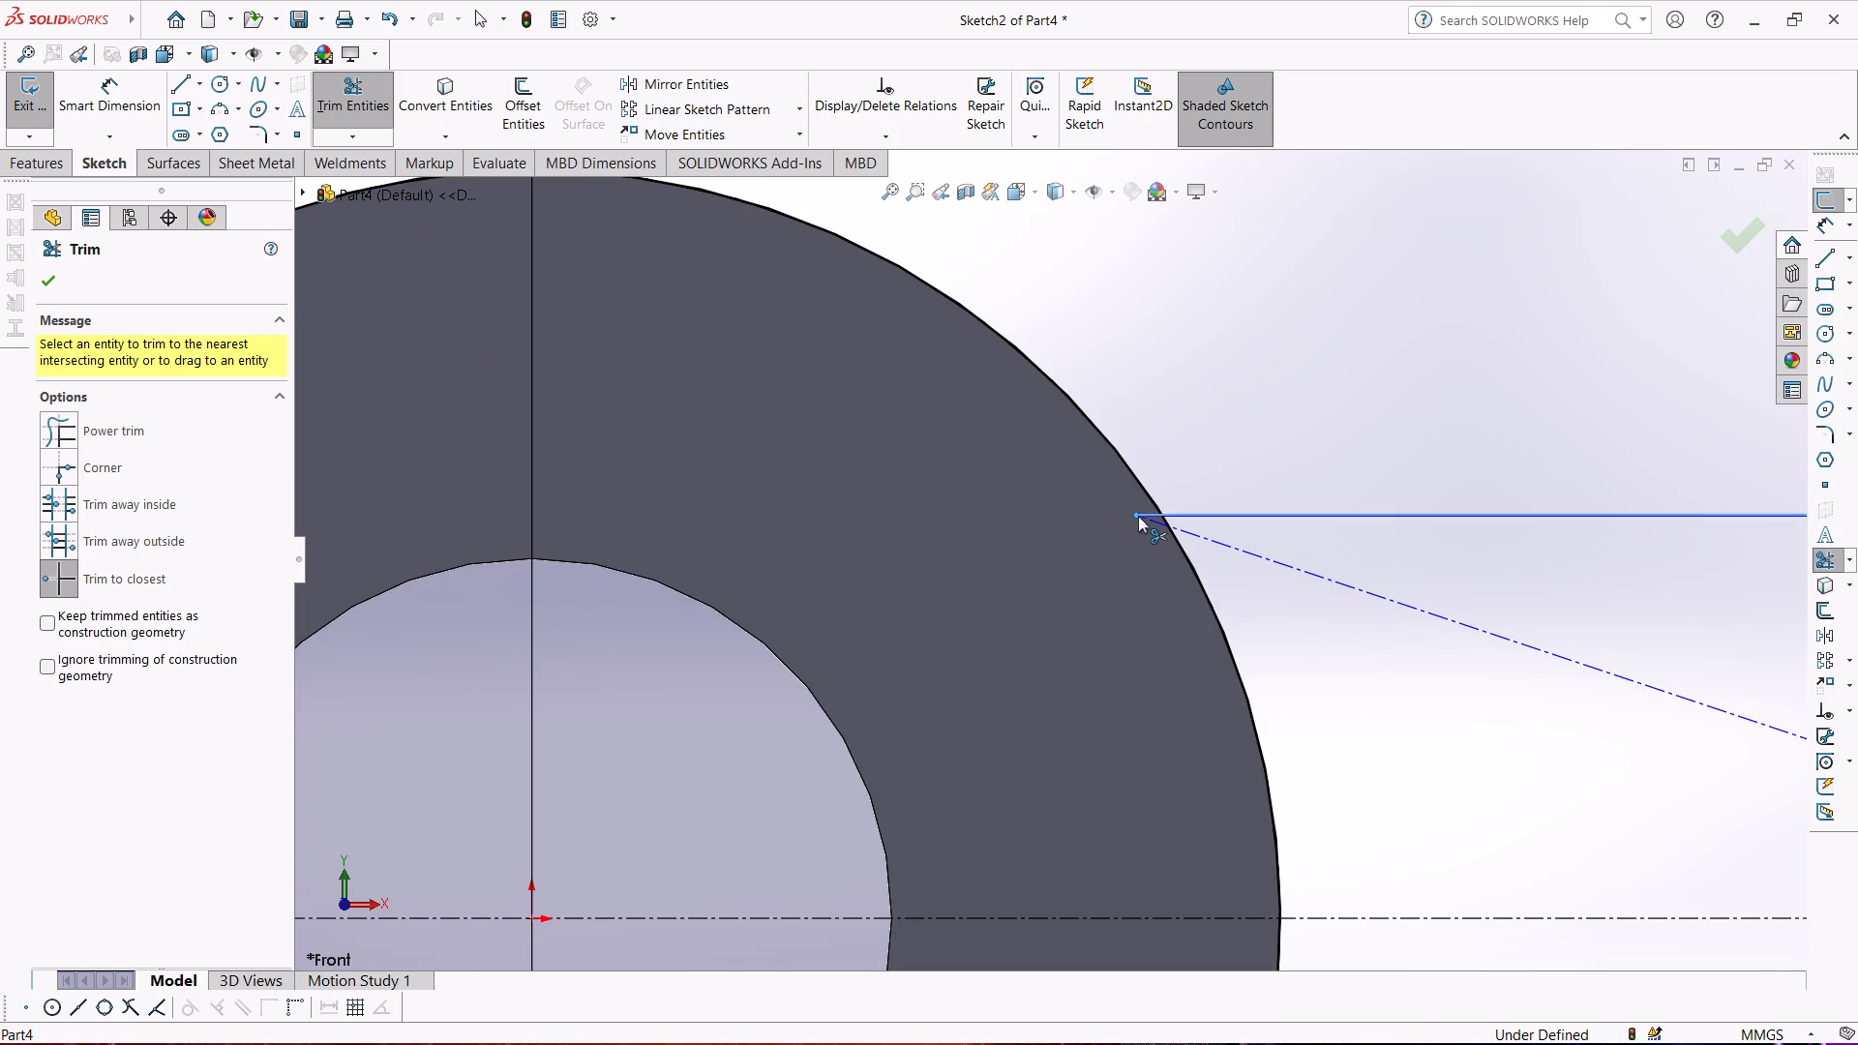
left_click(1142, 517)
scroll(1131, 564, "up", 3)
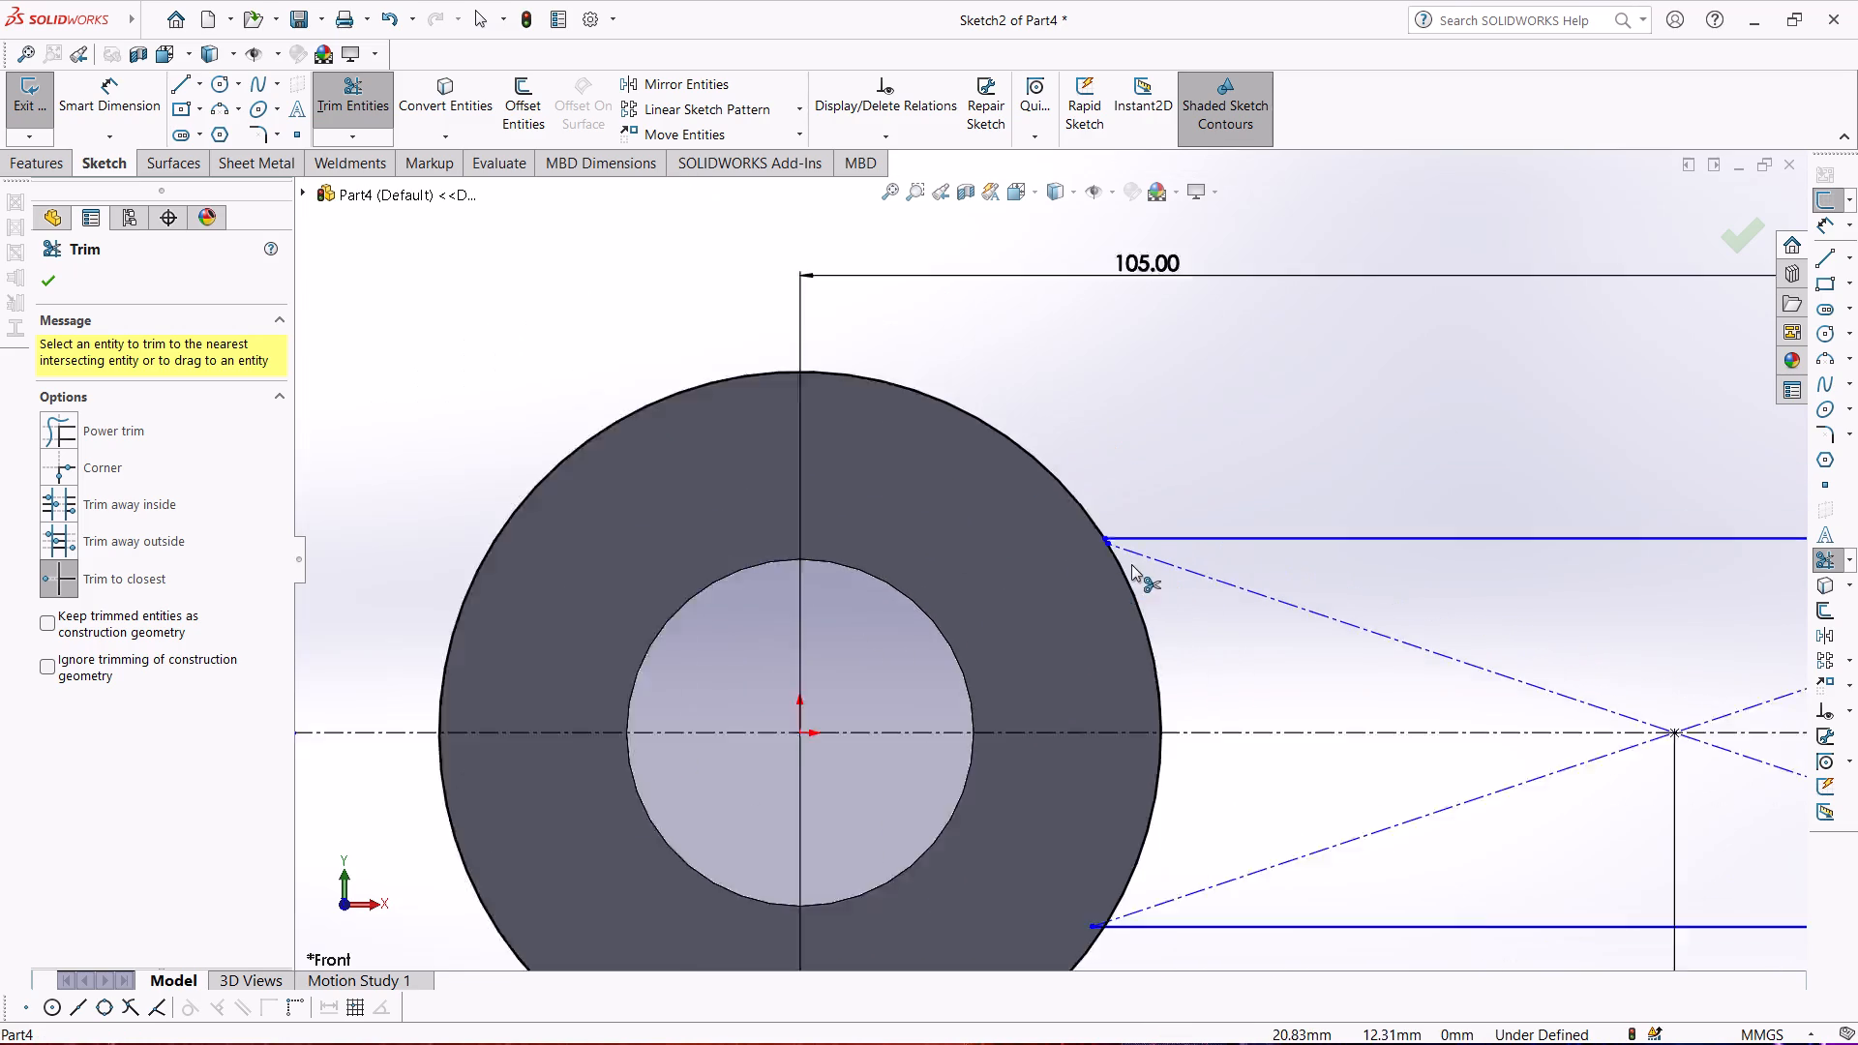
scroll(1131, 564, "up", 3)
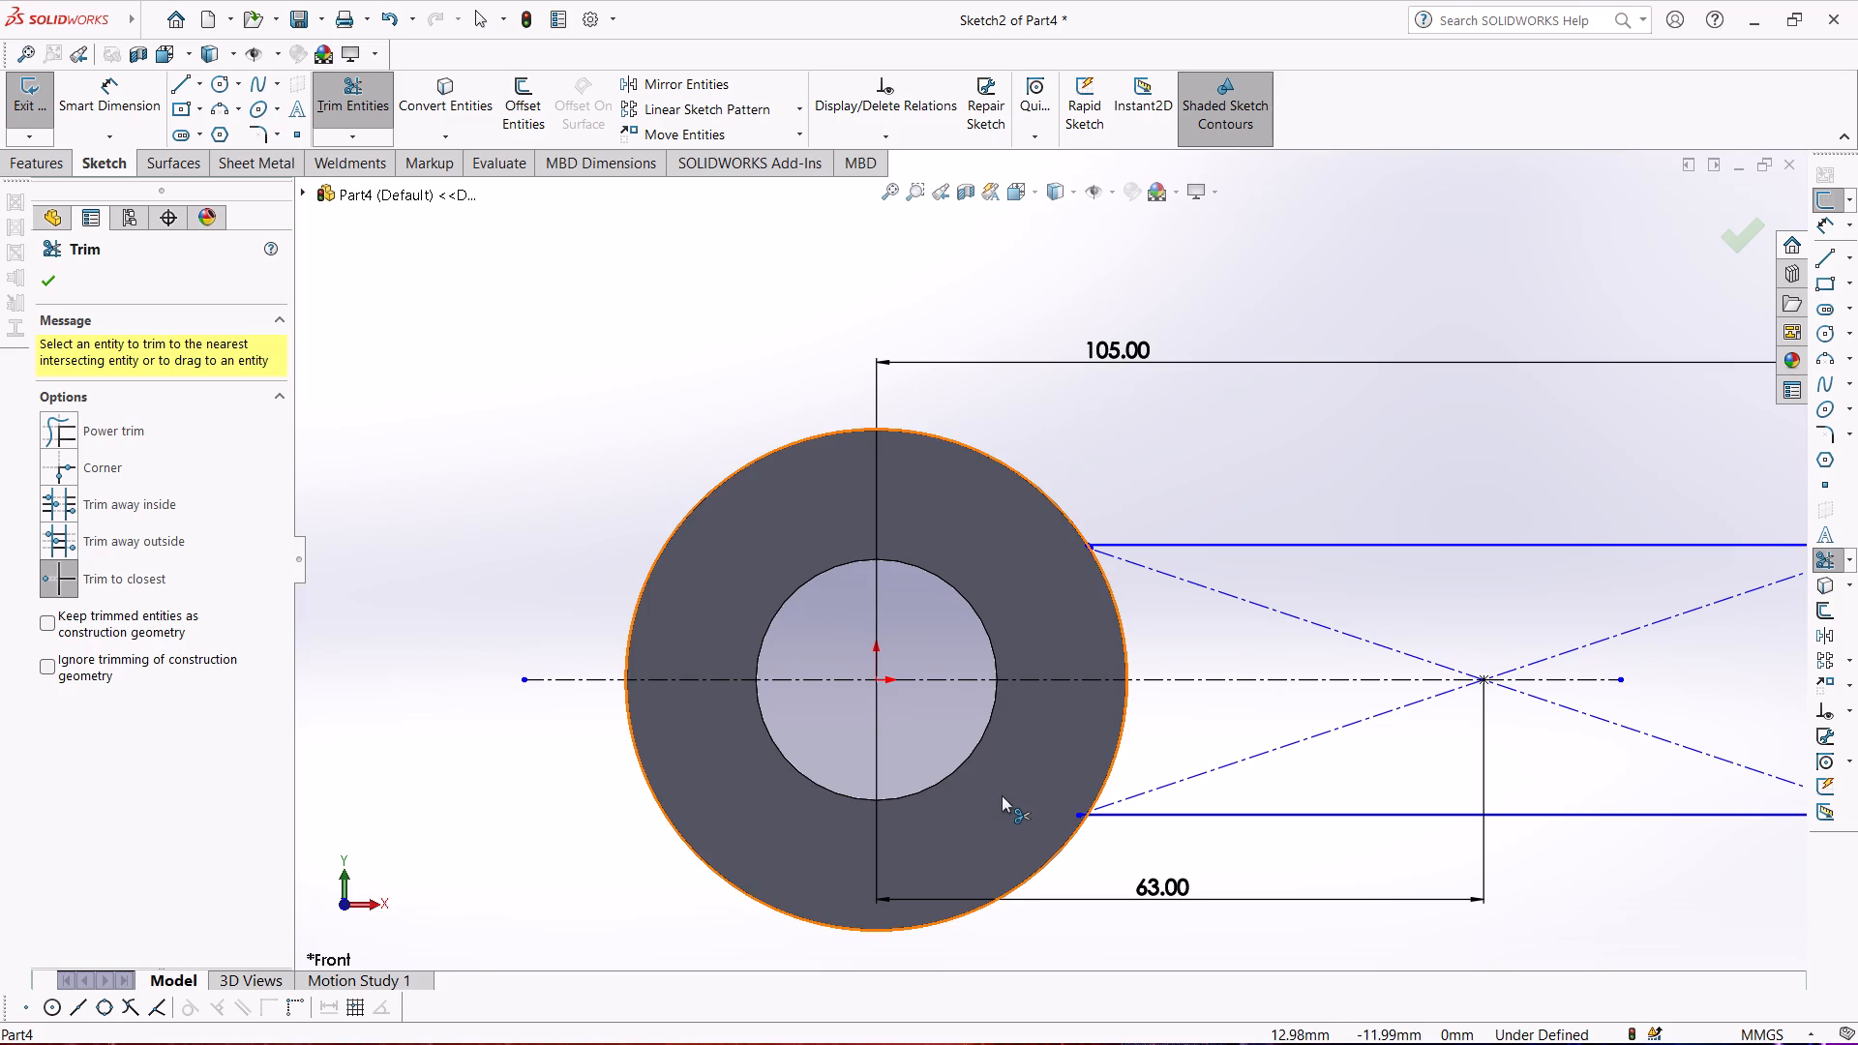
scroll(1003, 795, "down", 6)
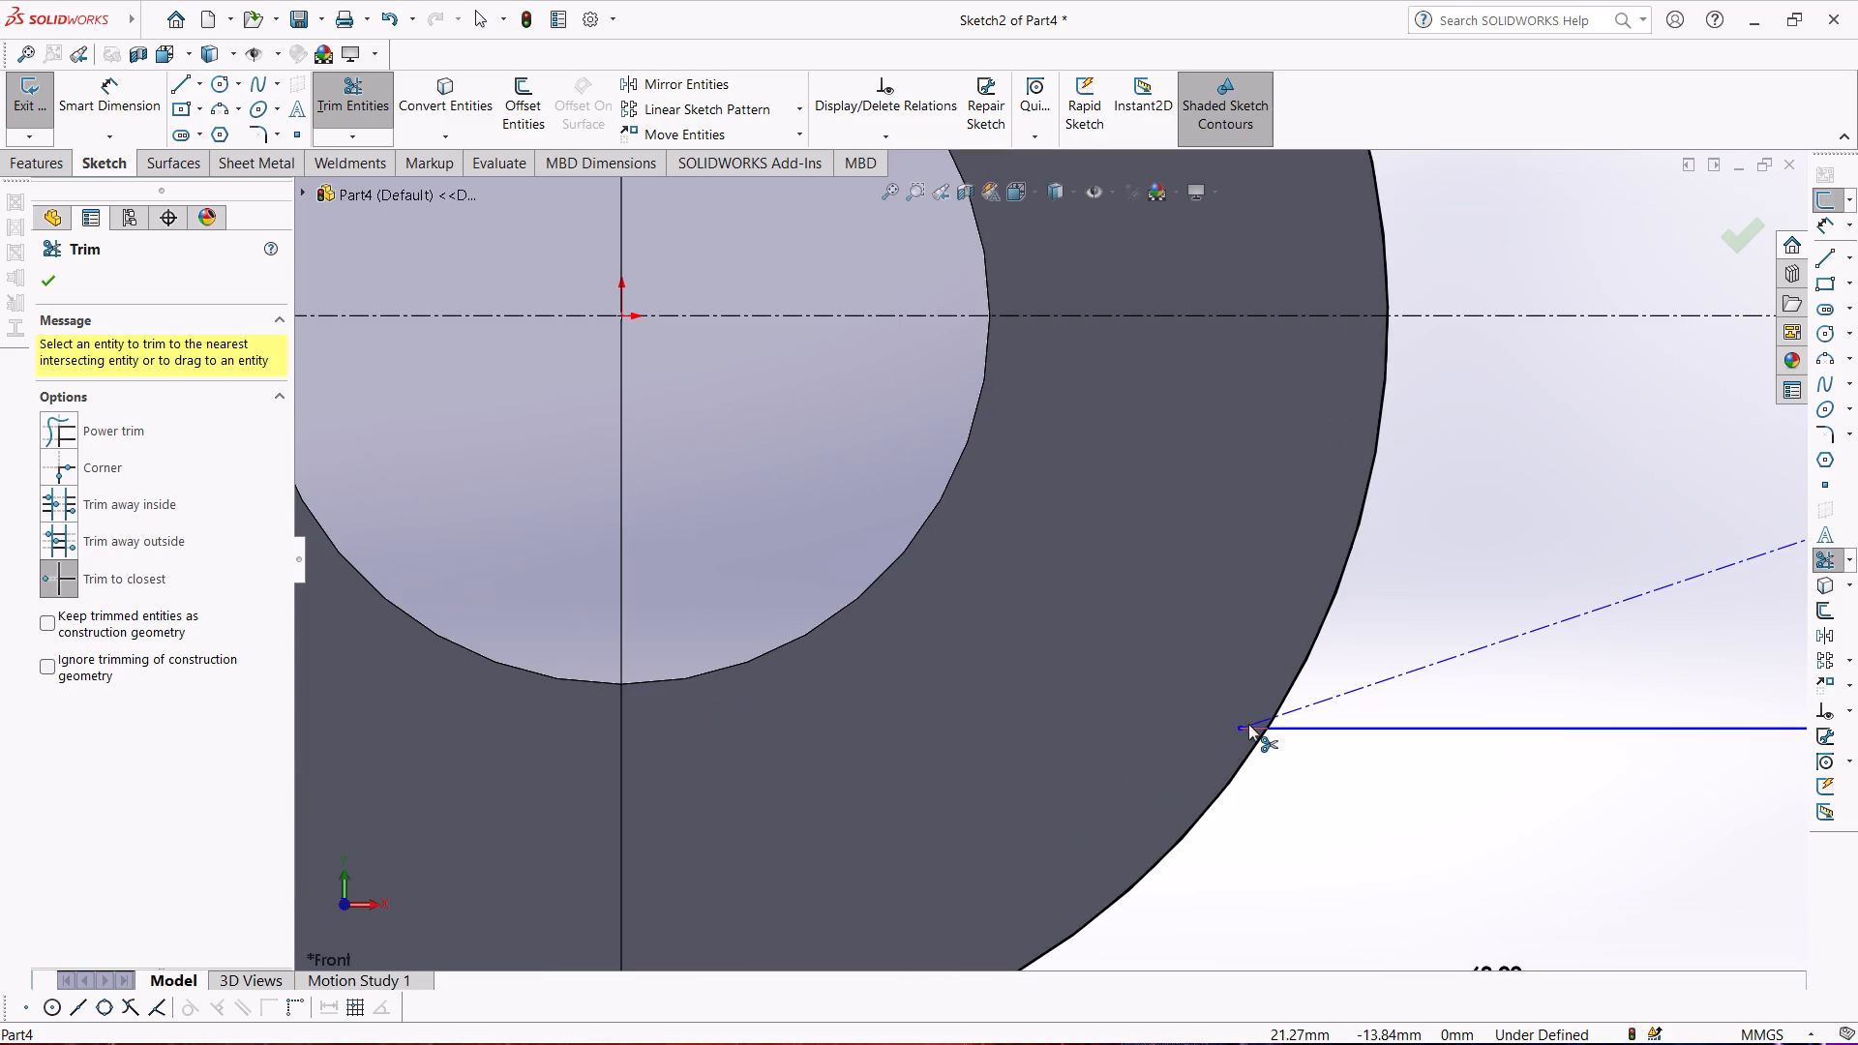
left_click(1248, 724)
left_click(1246, 721)
scroll(1164, 740, "up", 4)
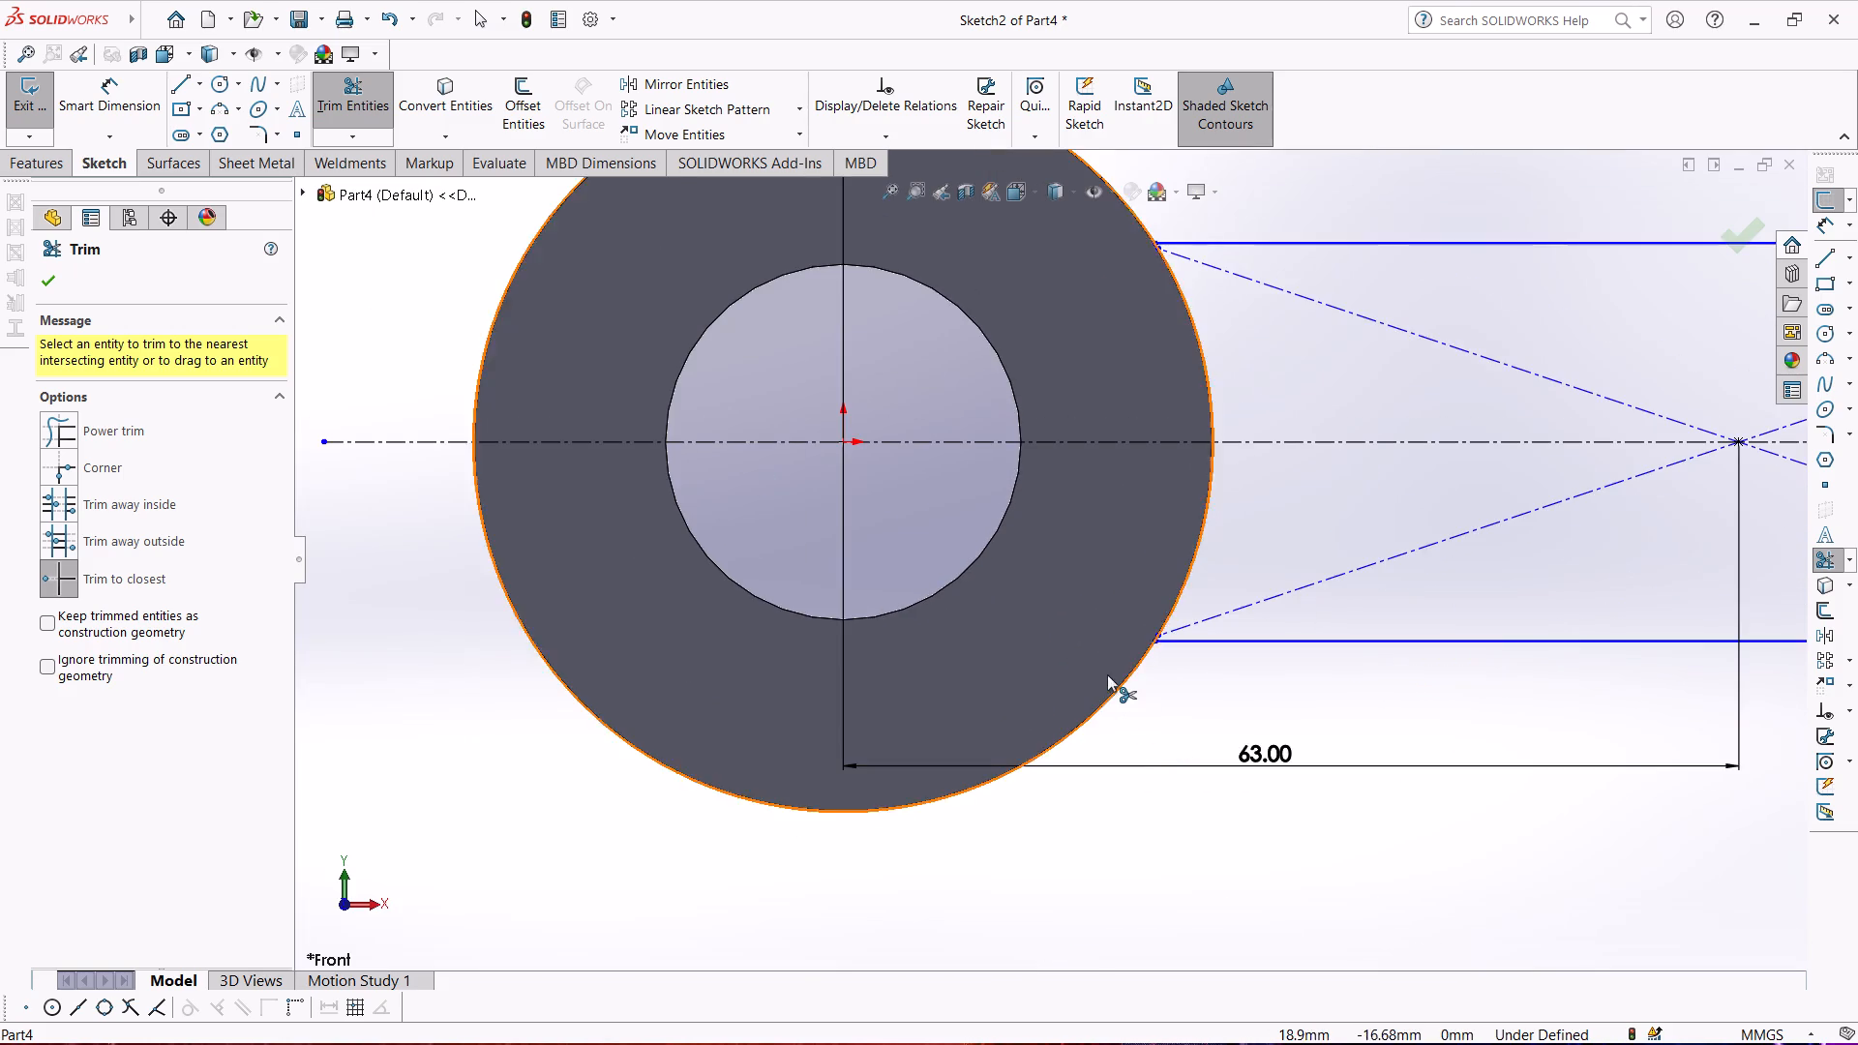
scroll(1104, 670, "up", 1)
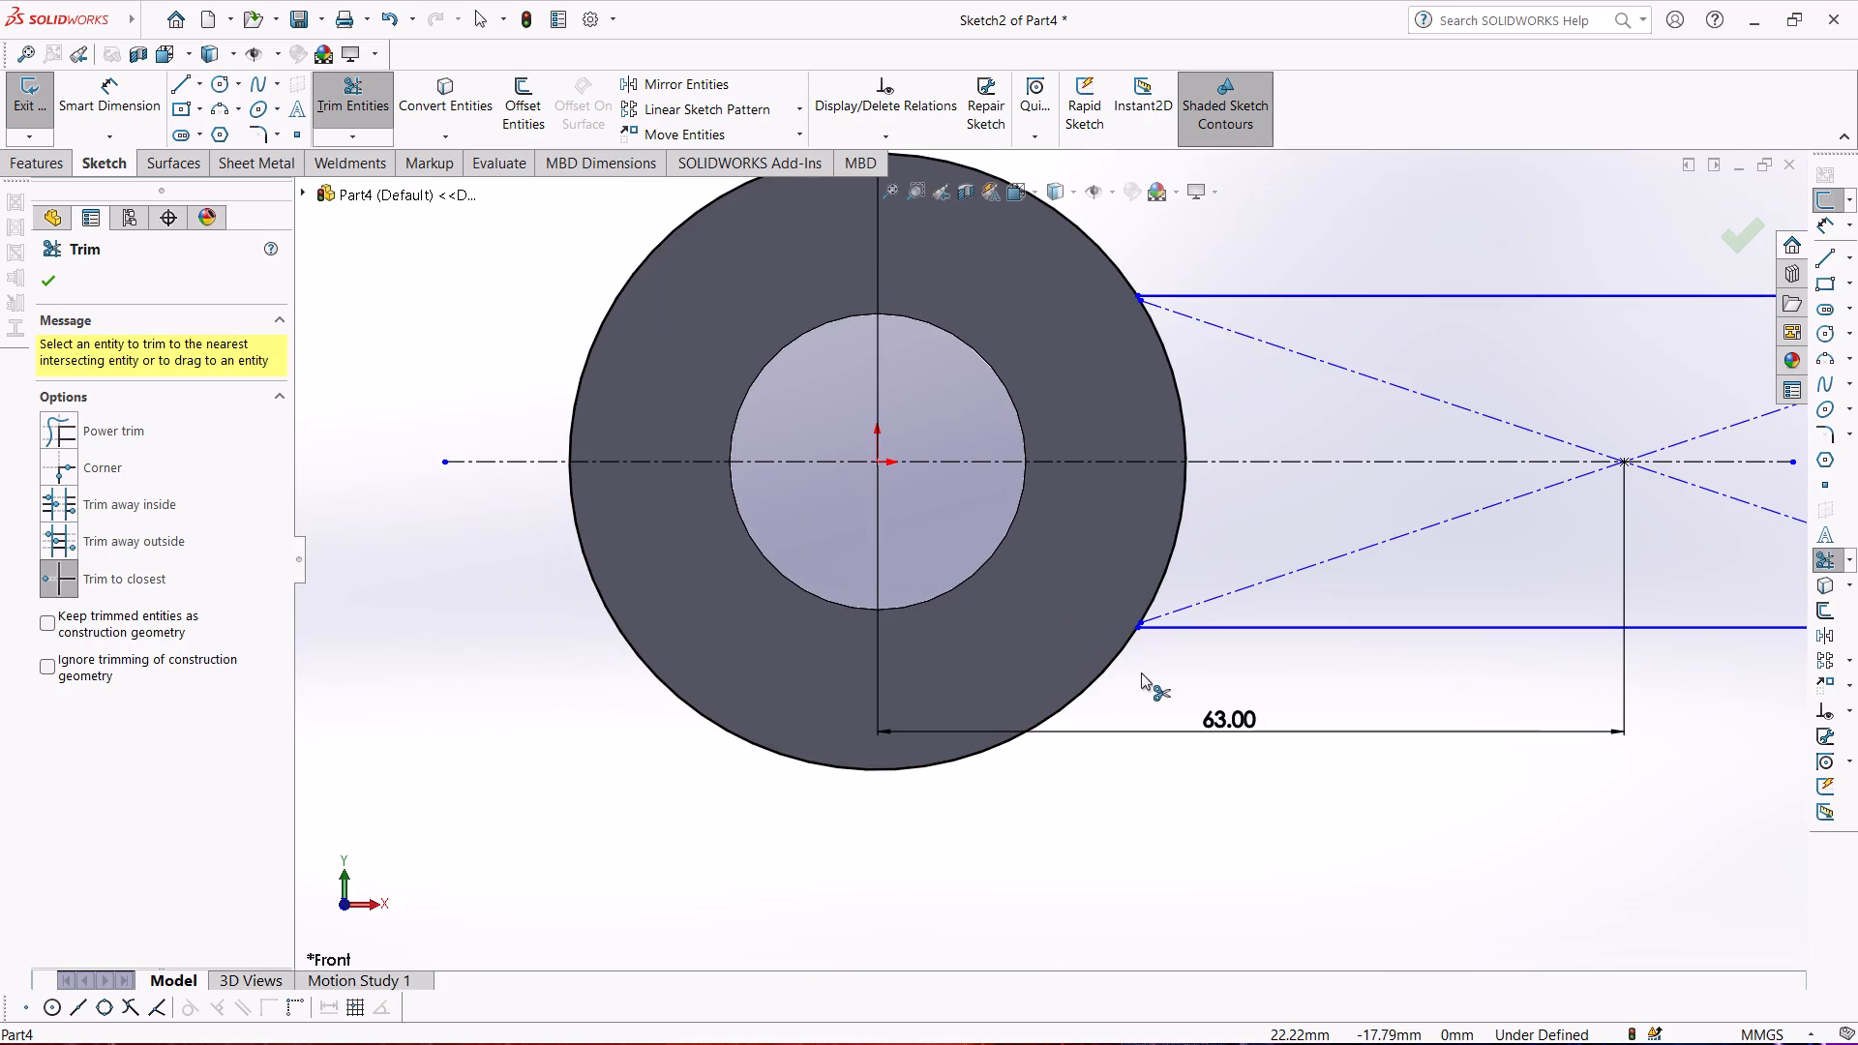
scroll(1004, 488, "up", 3)
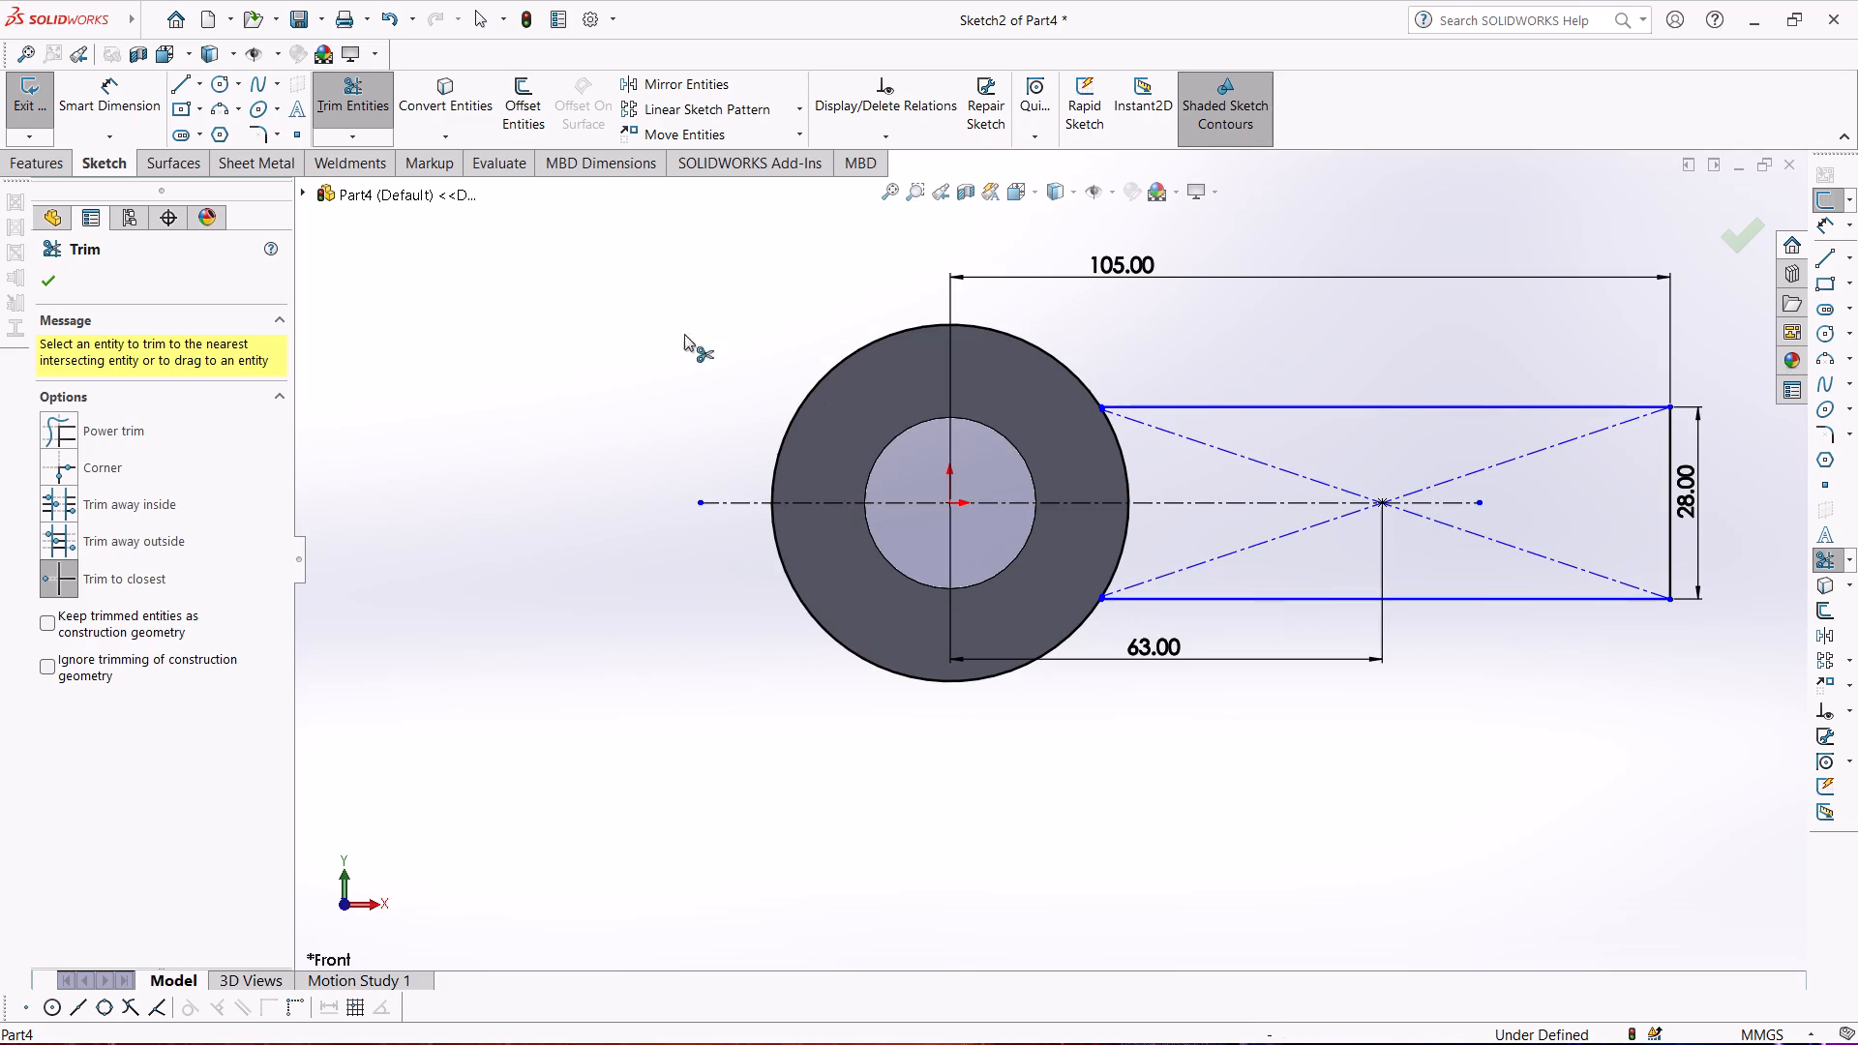
Dimension the rectangle's upper line at 14 mm from the horizontal centerline.
left_click(103, 98)
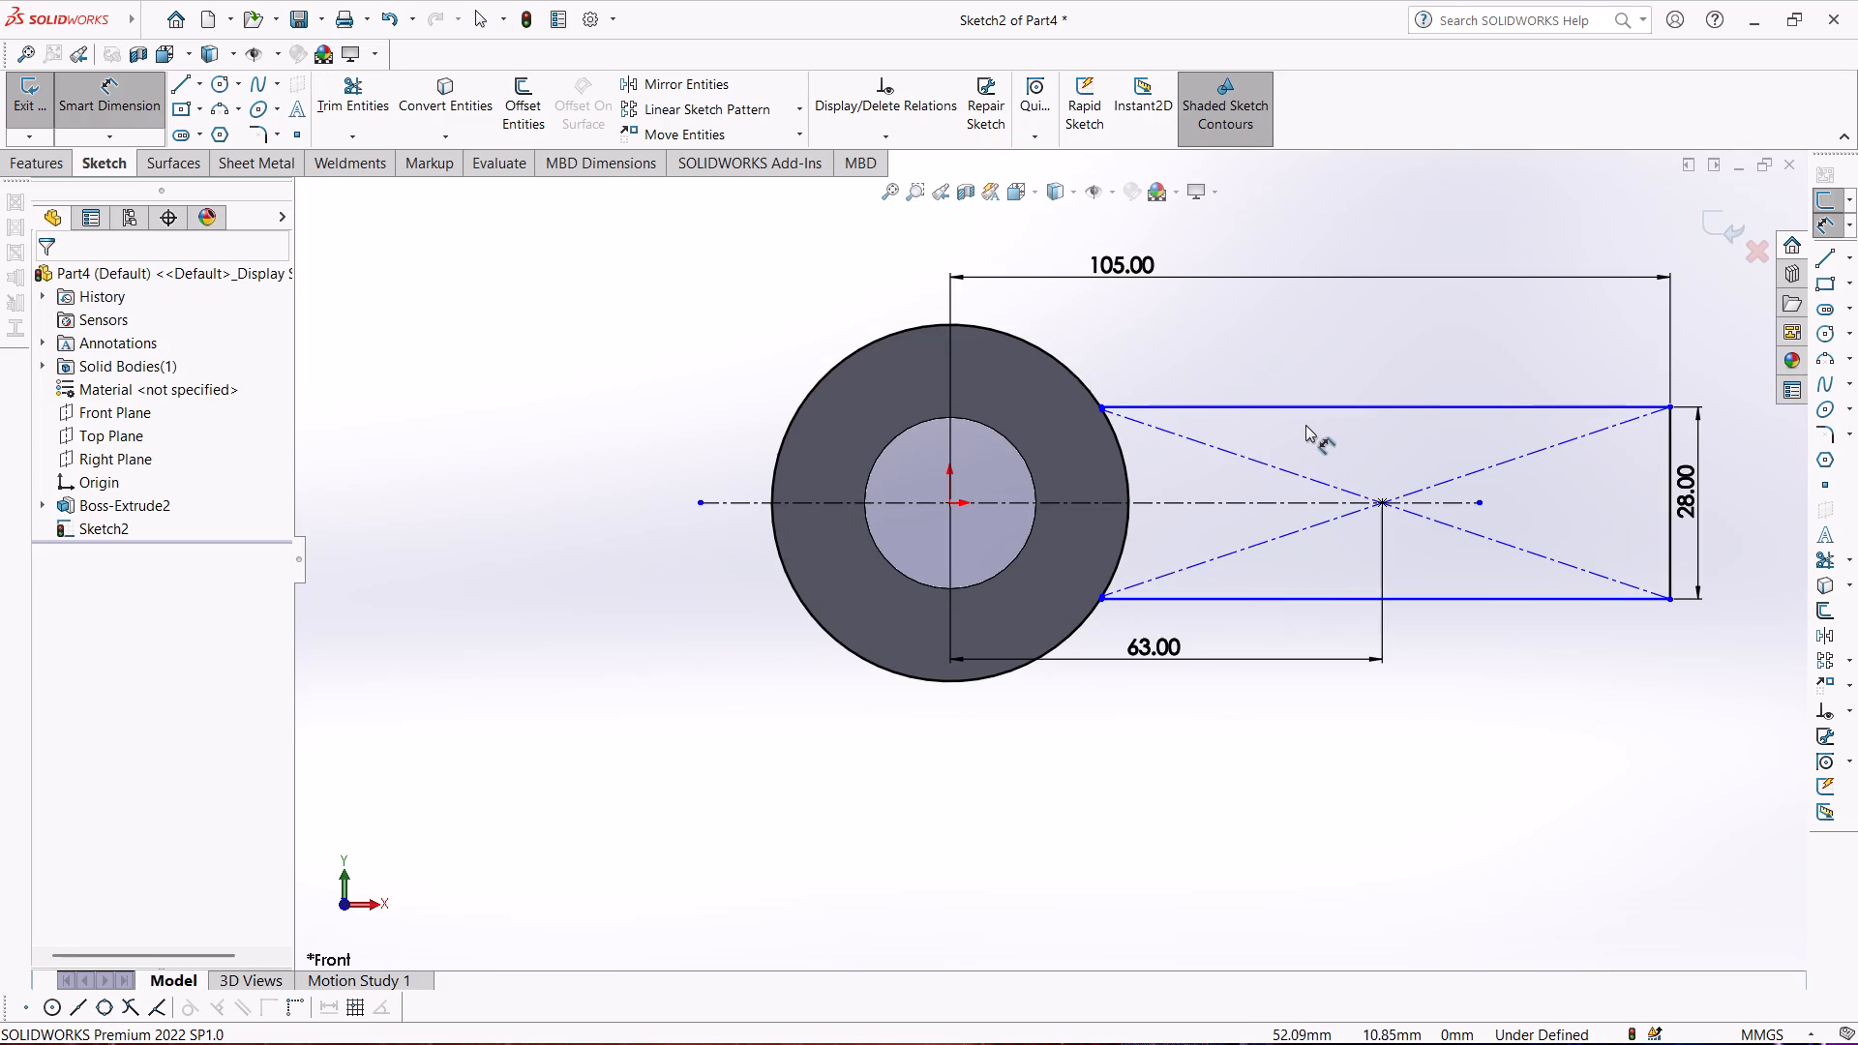
left_click(1301, 411)
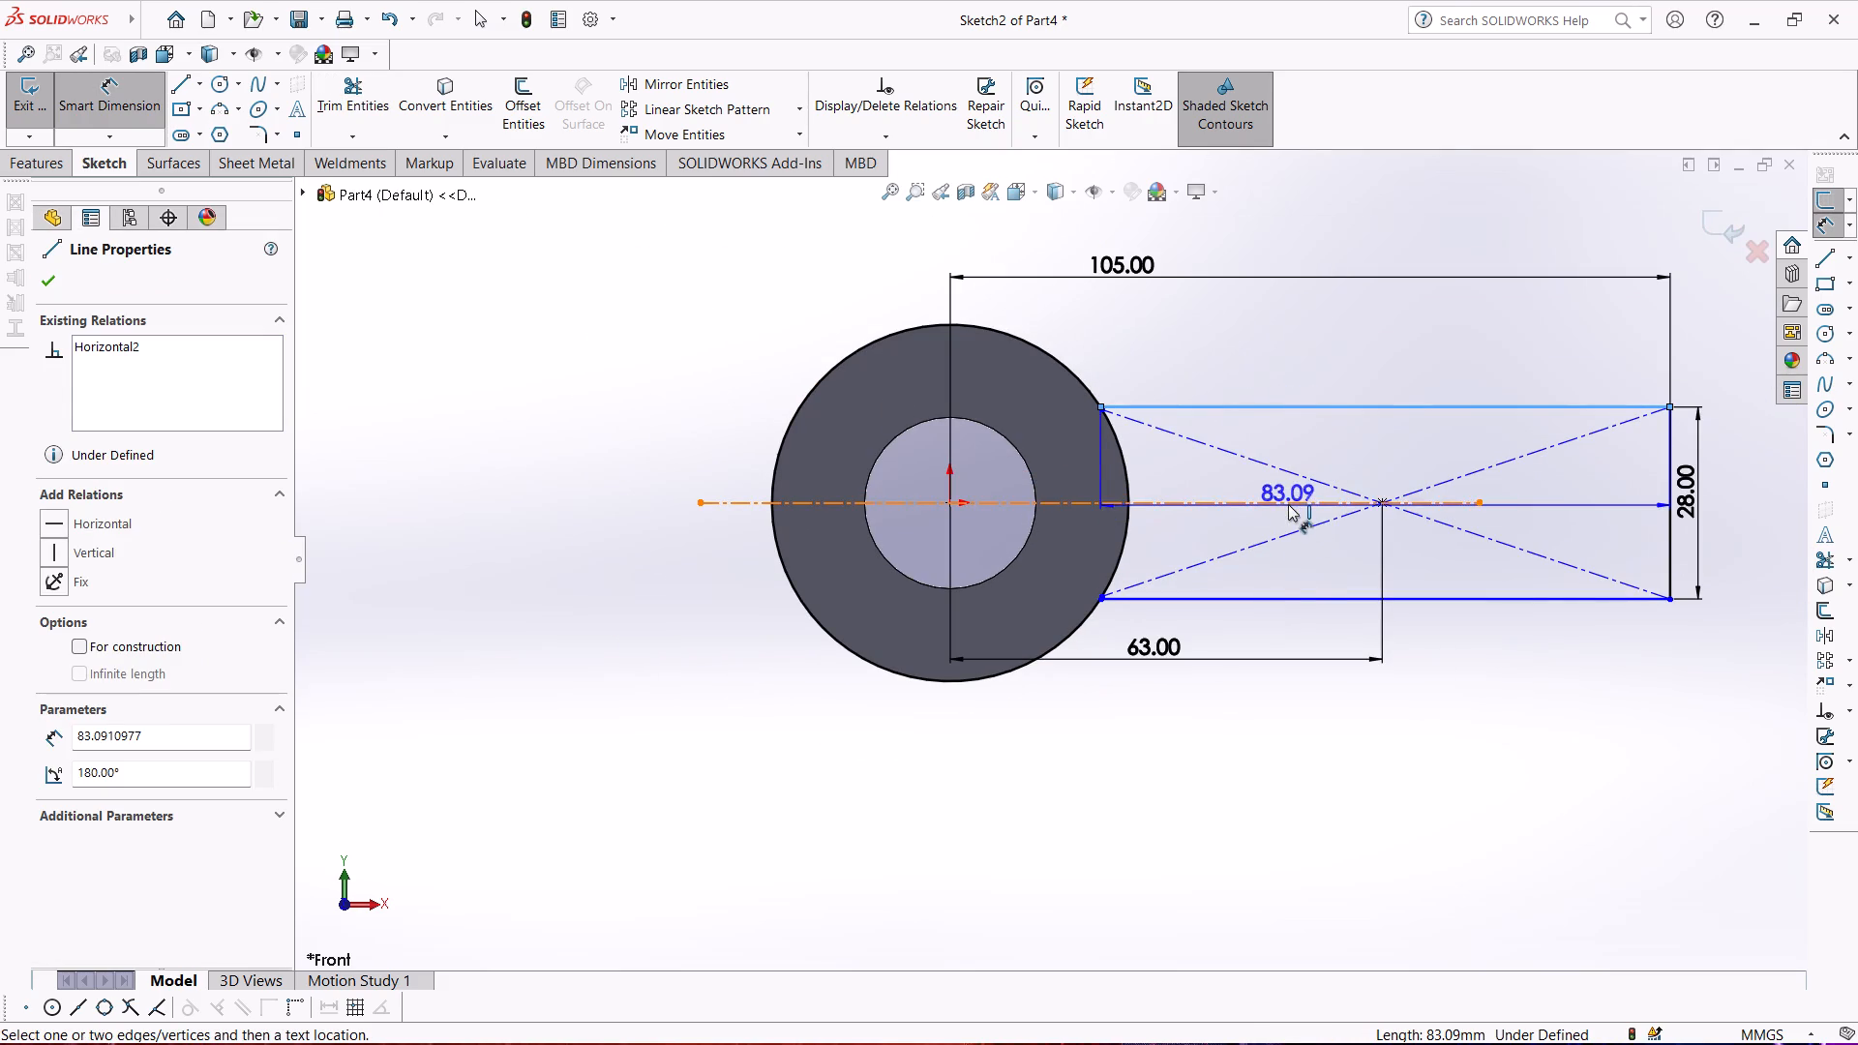
left_click(1288, 504)
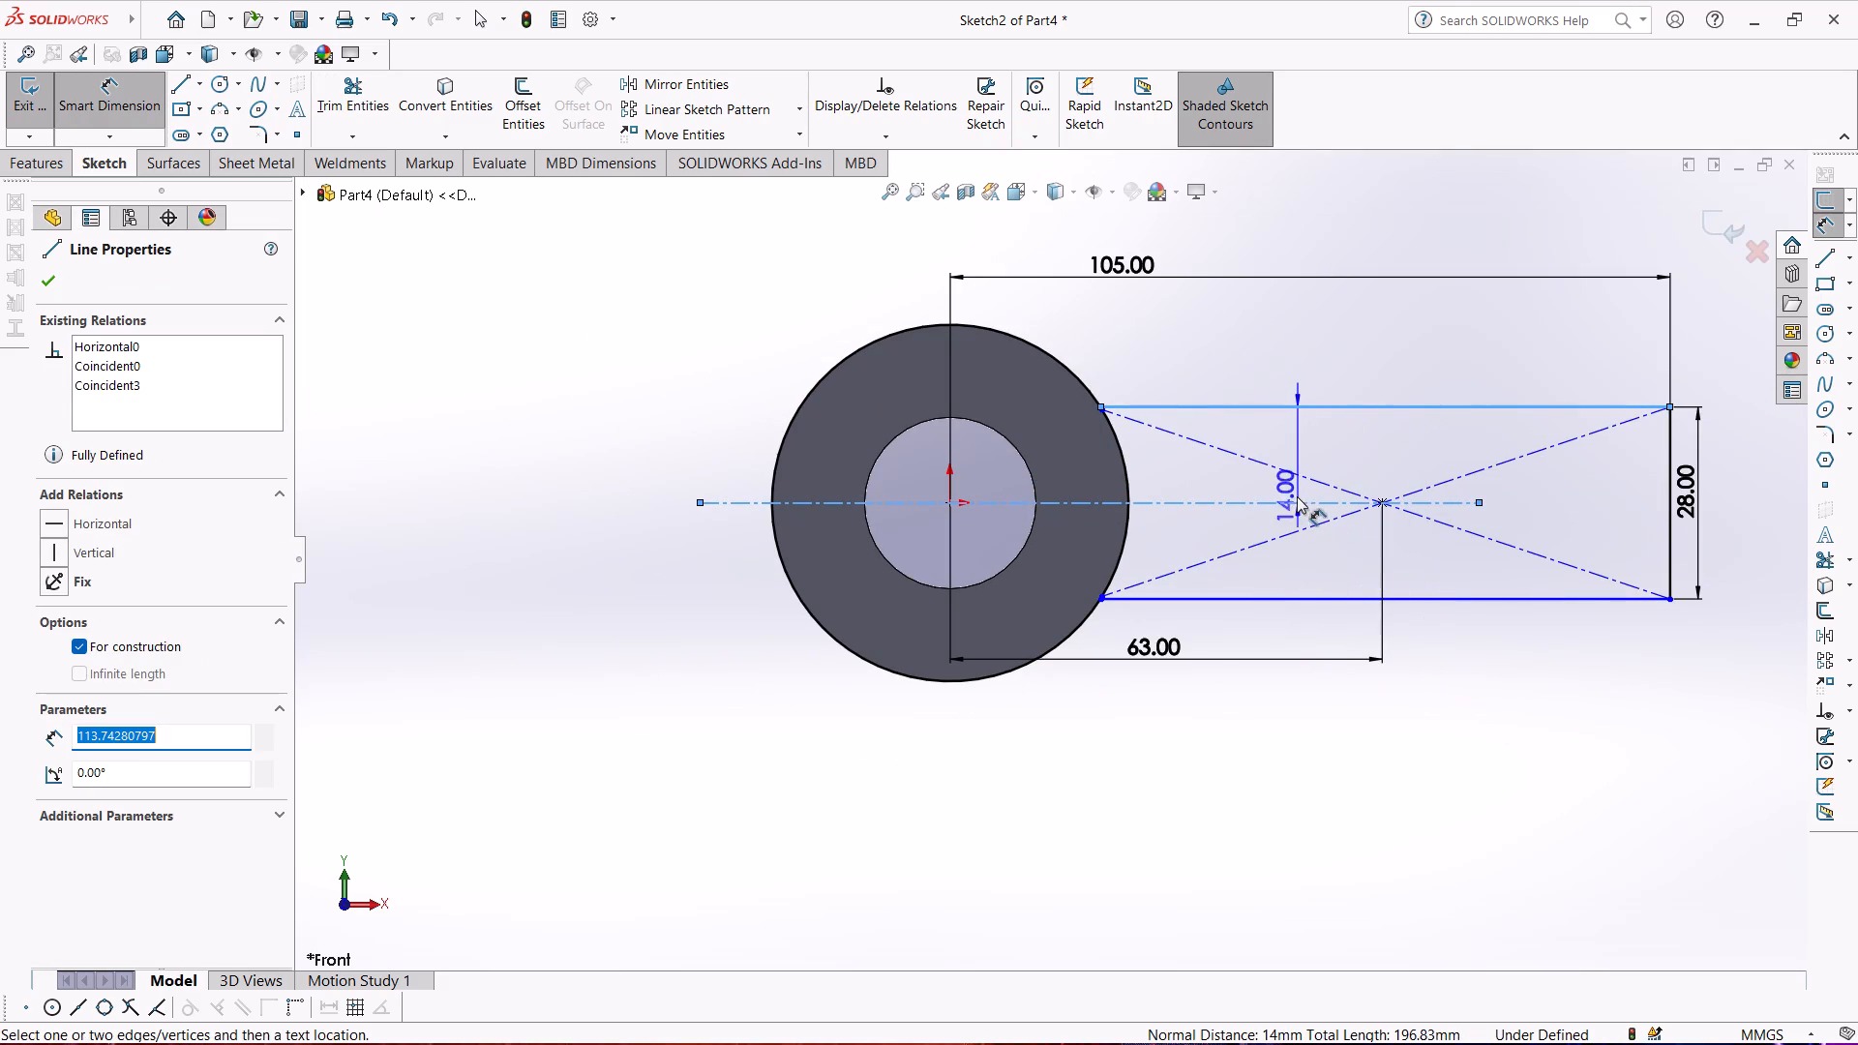
left_click(1256, 480)
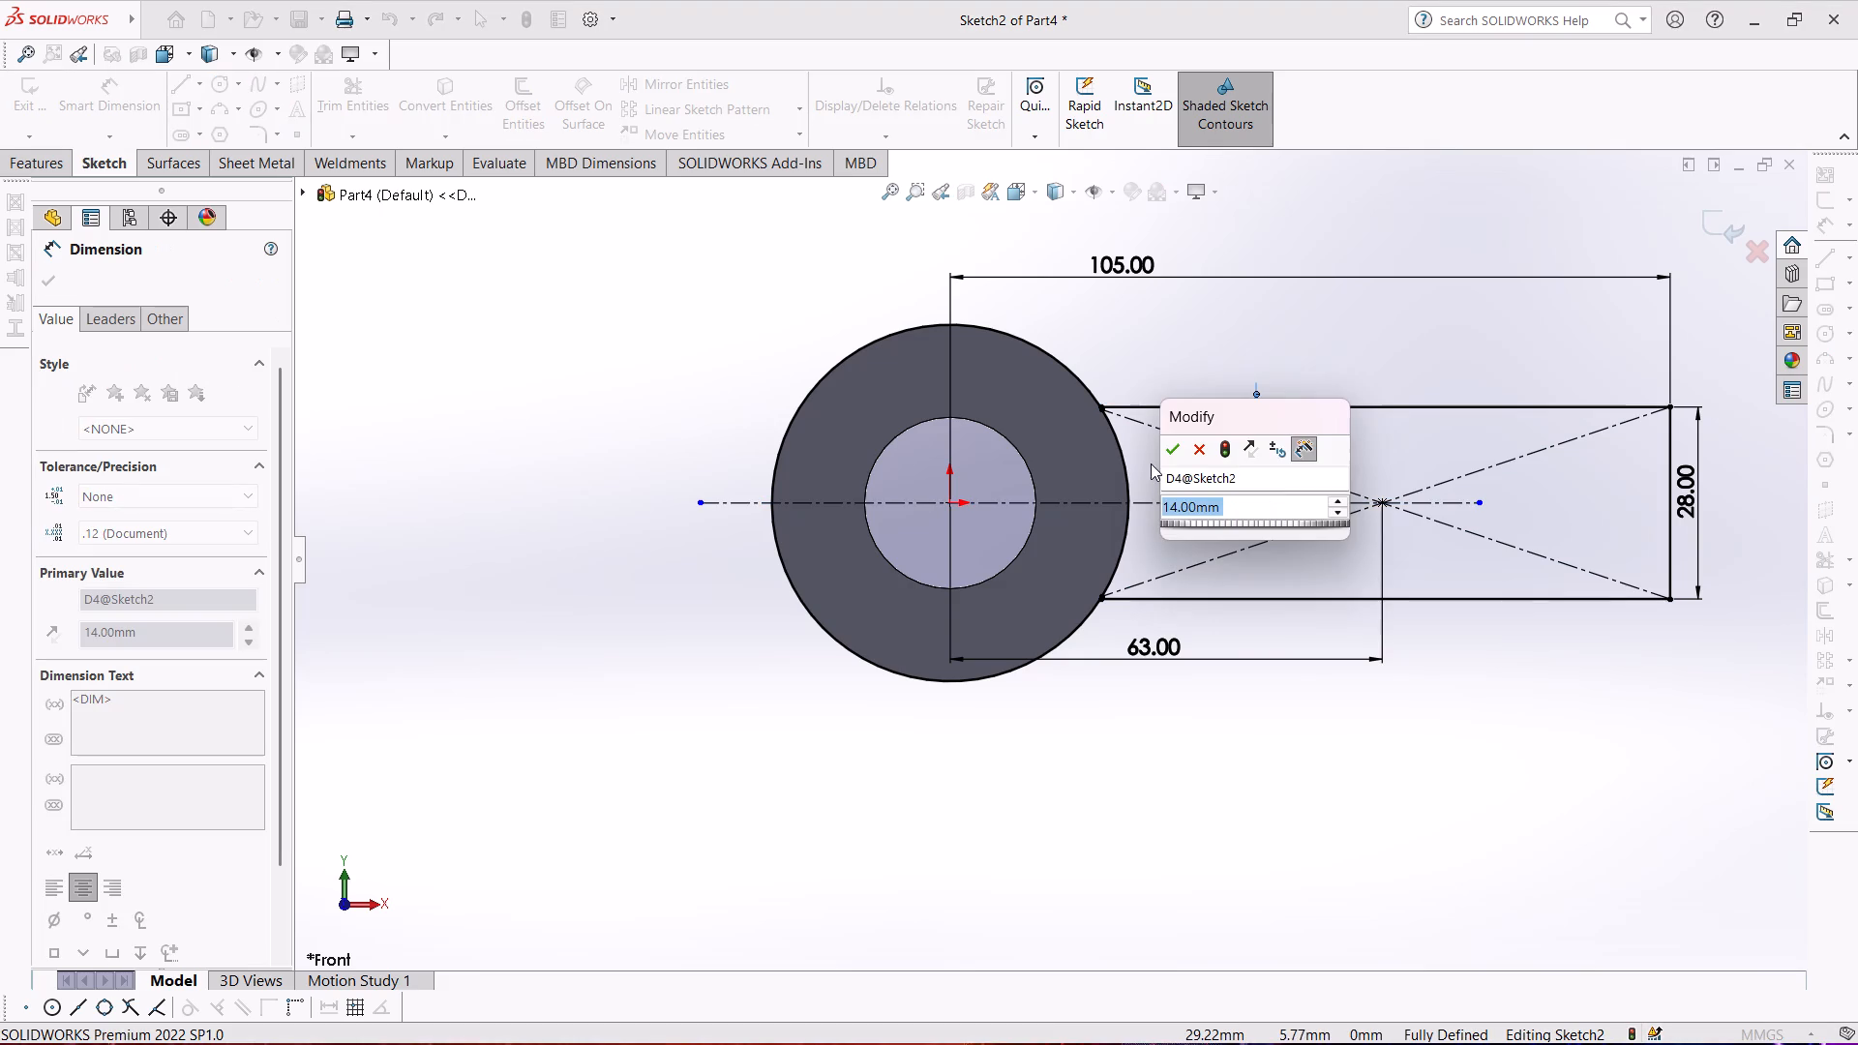
left_click(1172, 452)
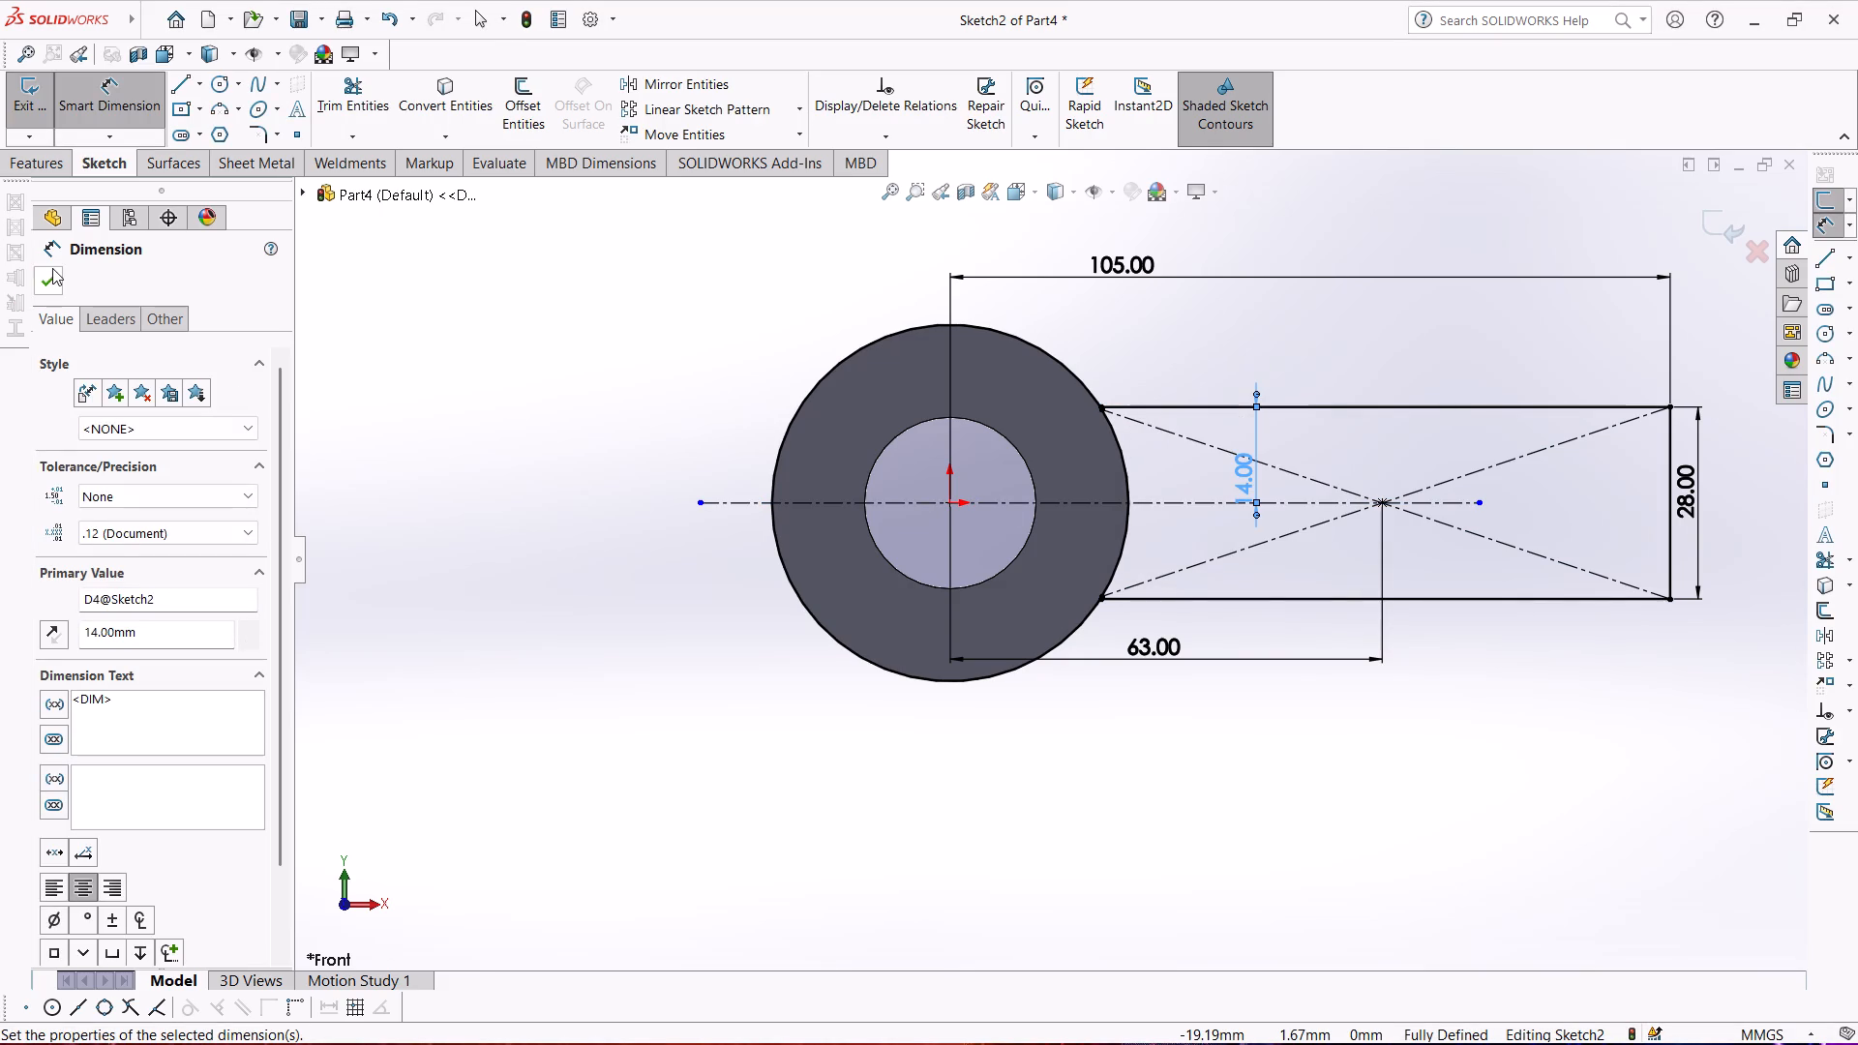
left_click(52, 268)
Extrude the rectangular shank region 28 mm with the Mid Plane condition, merged with the eye ring.
left_click(12, 104)
left_click(44, 166)
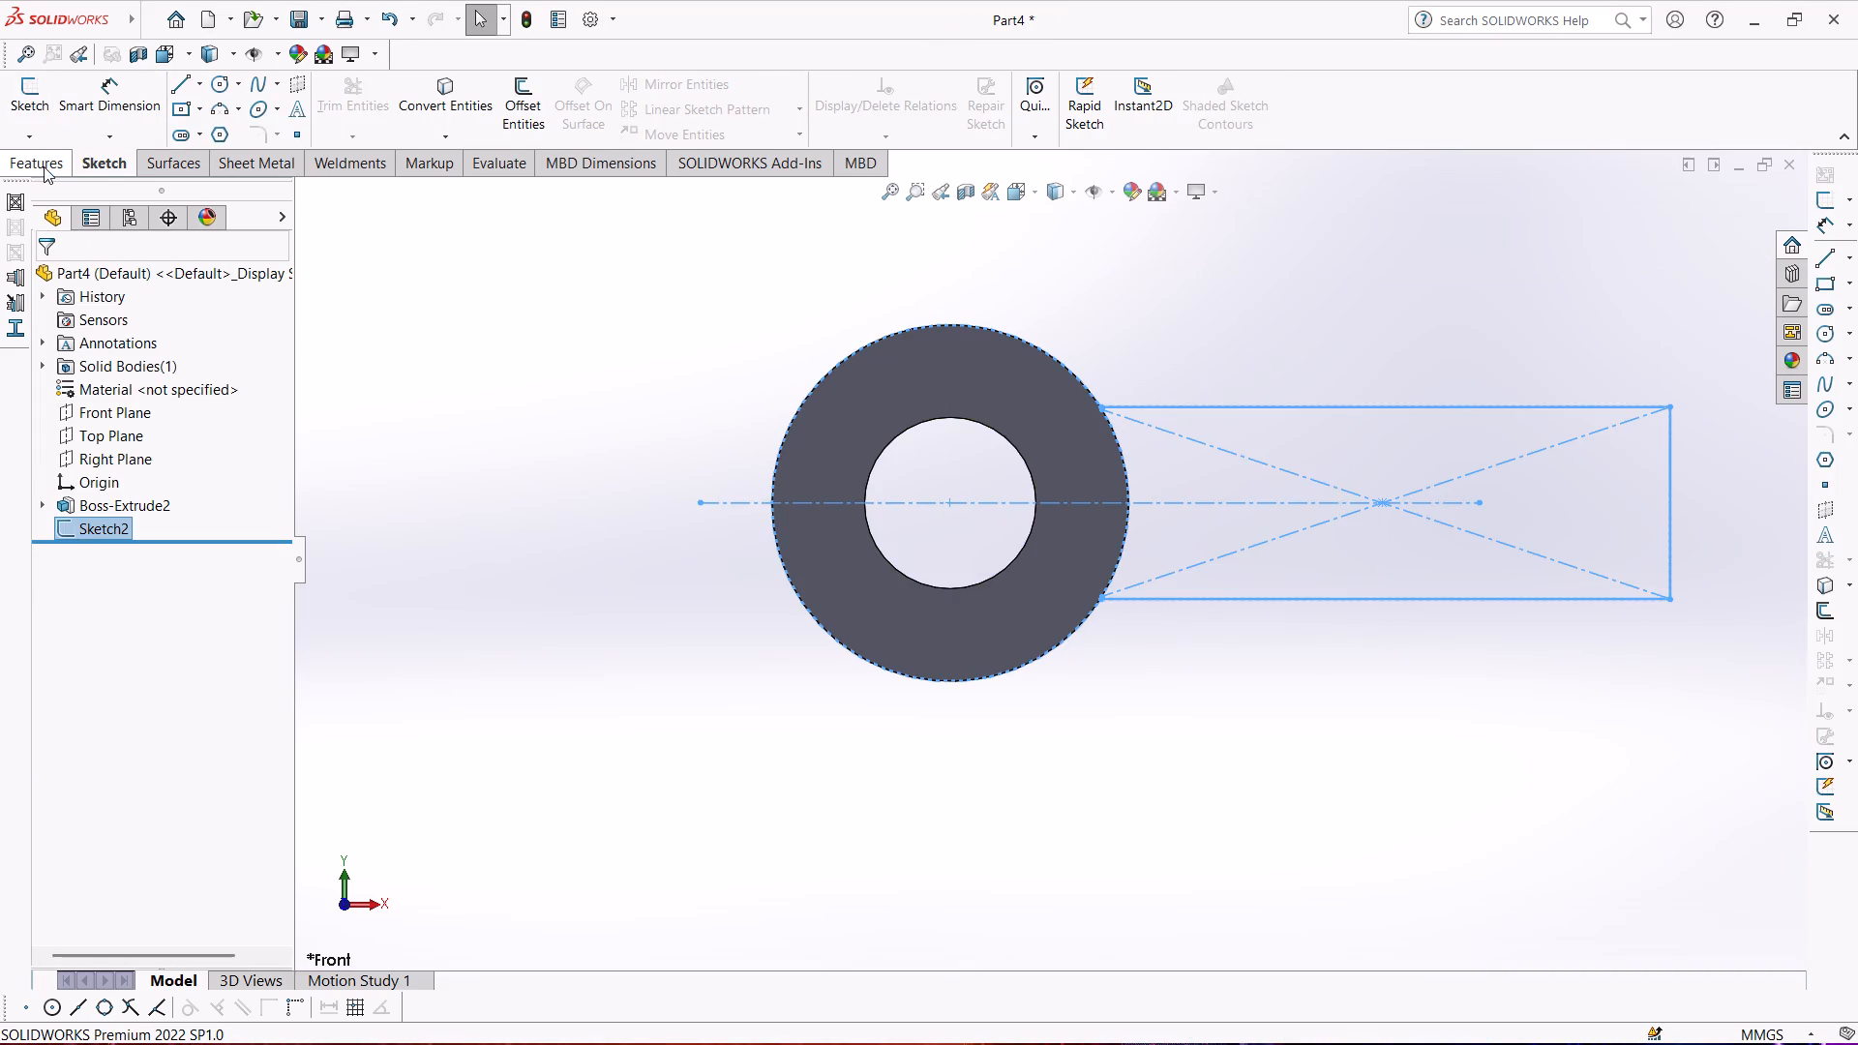
left_click(24, 128)
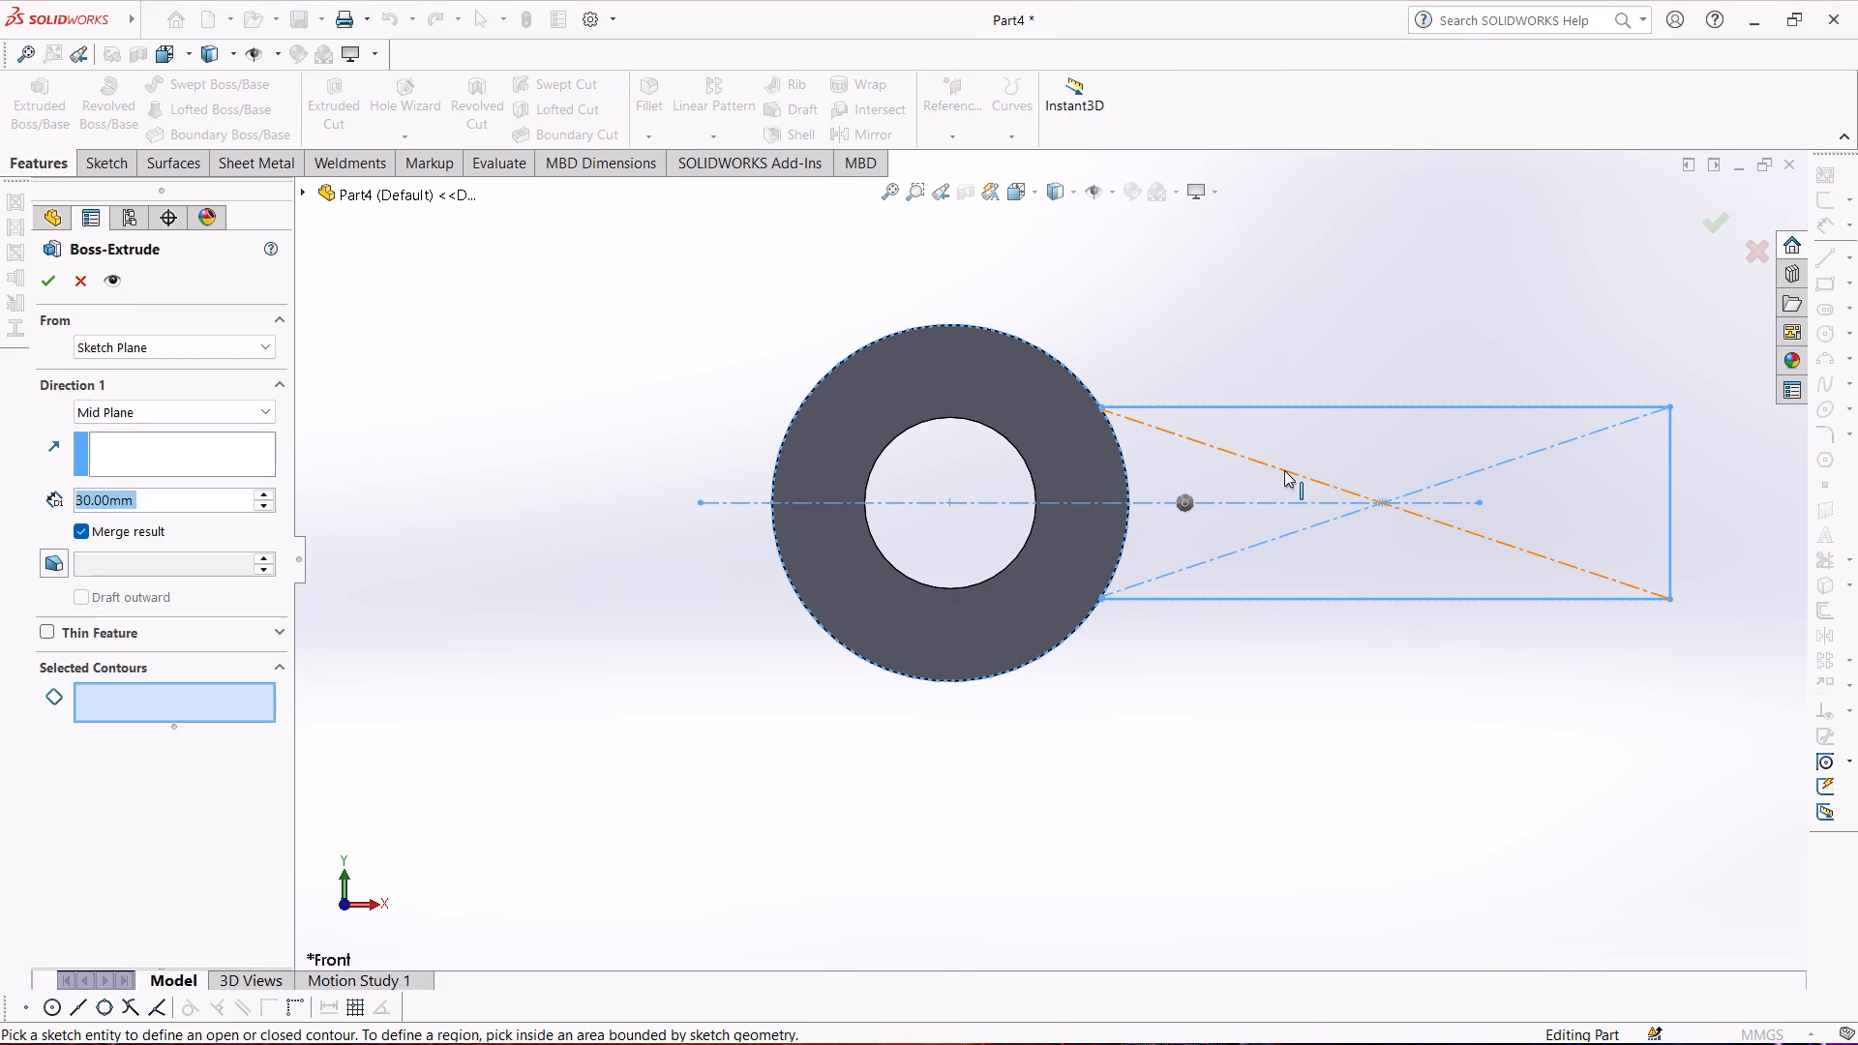
left_click(1287, 479)
middle_click_drag(1193, 812, 1066, 585)
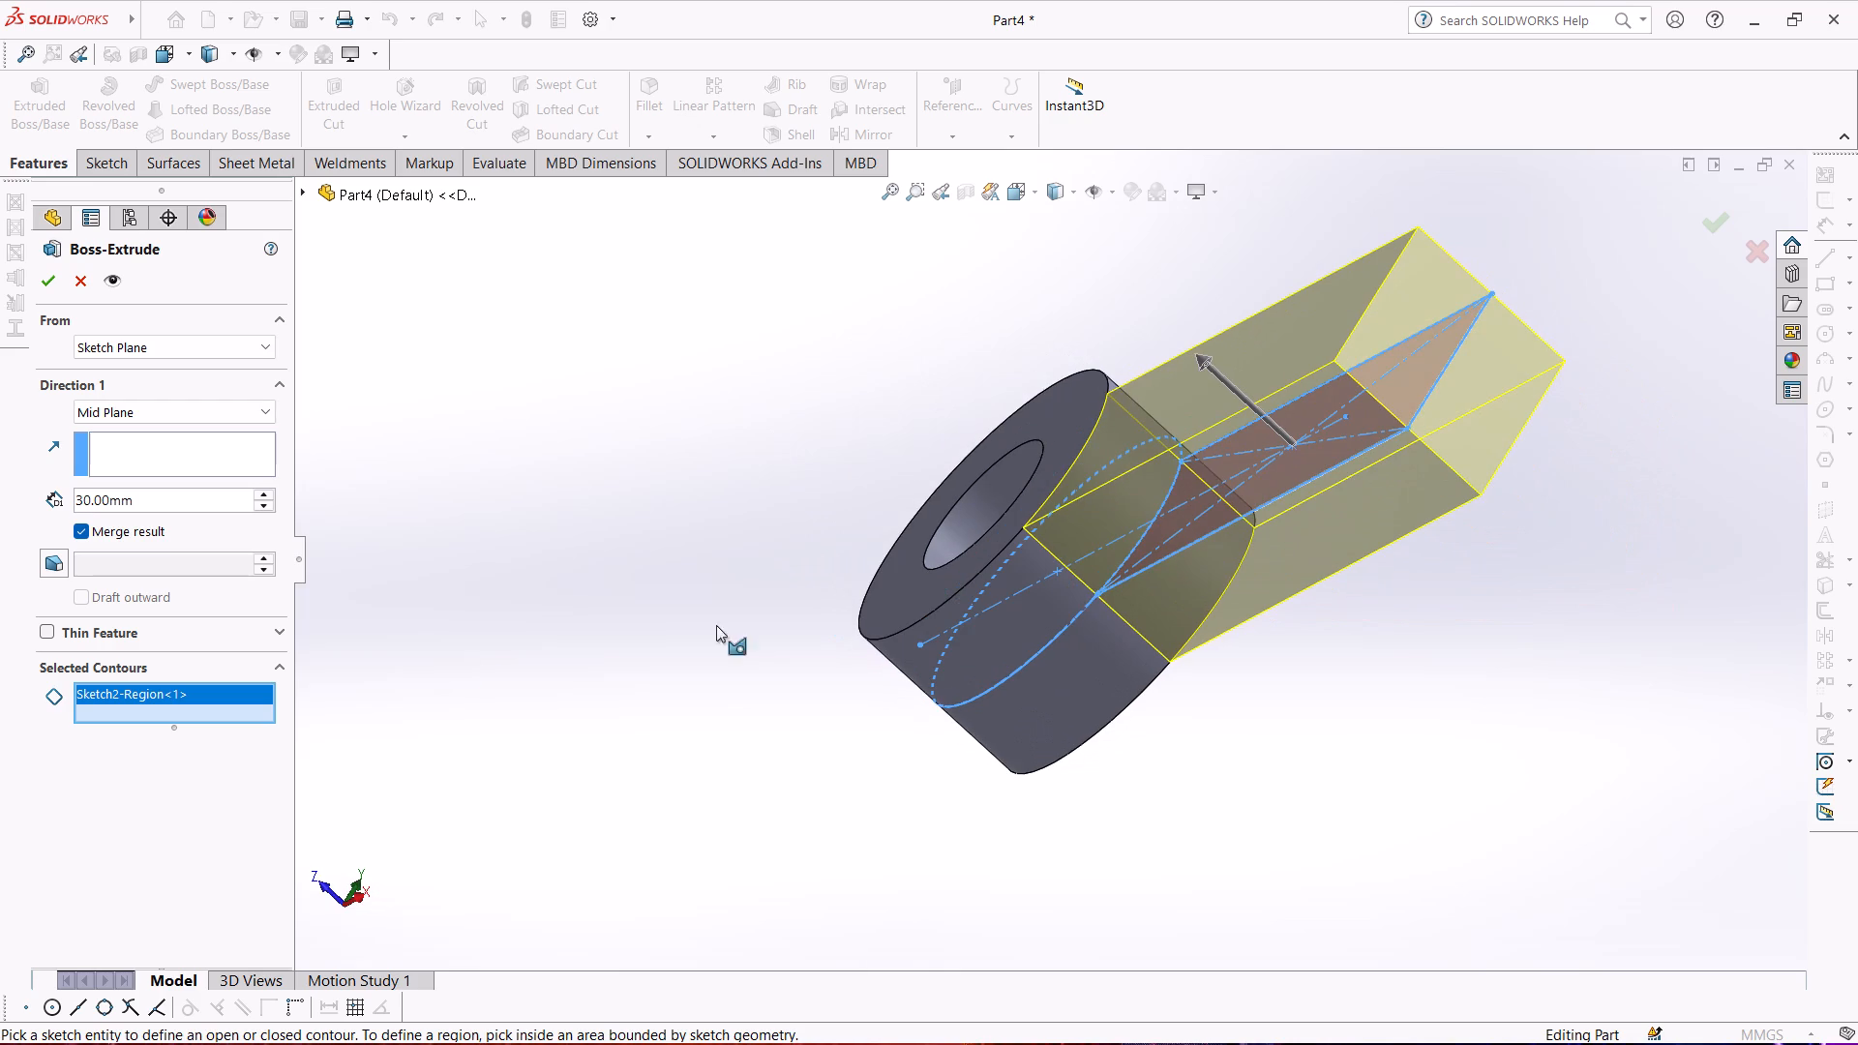
left_click_drag(155, 506, 0, 496)
key("2")
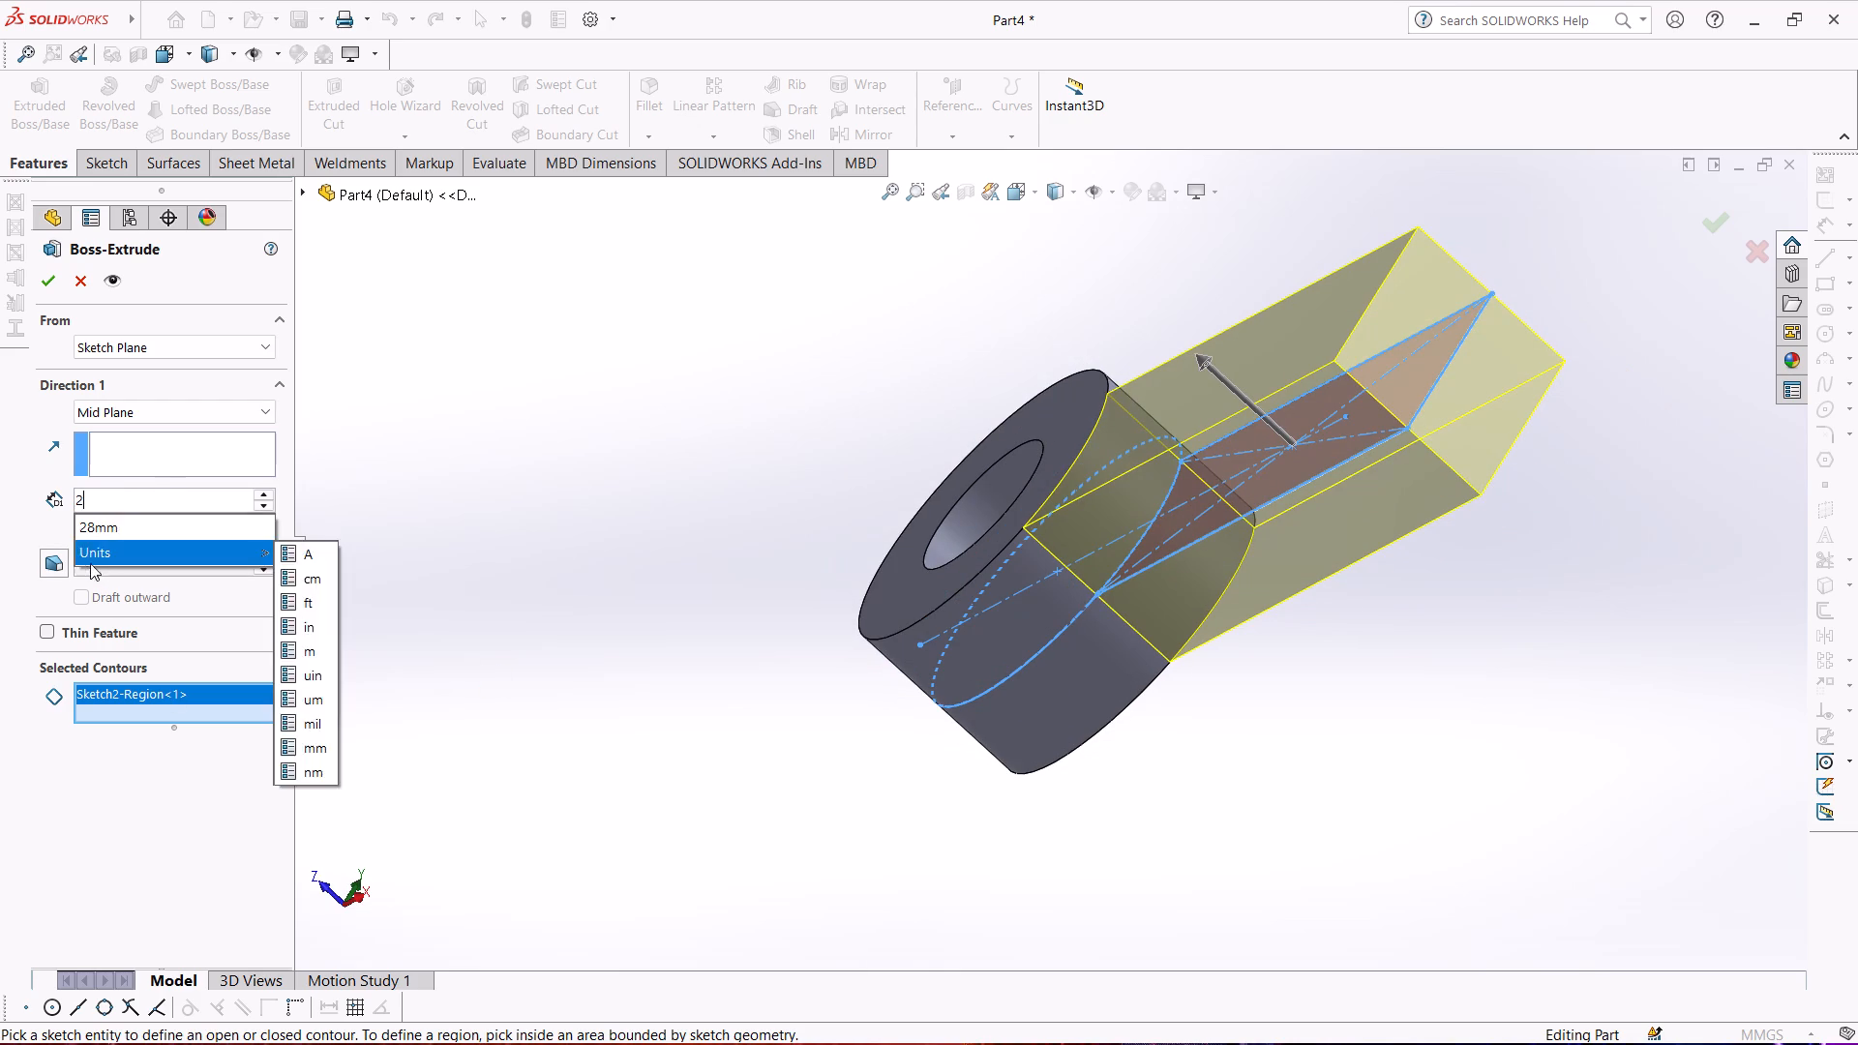
key("8")
key("Return")
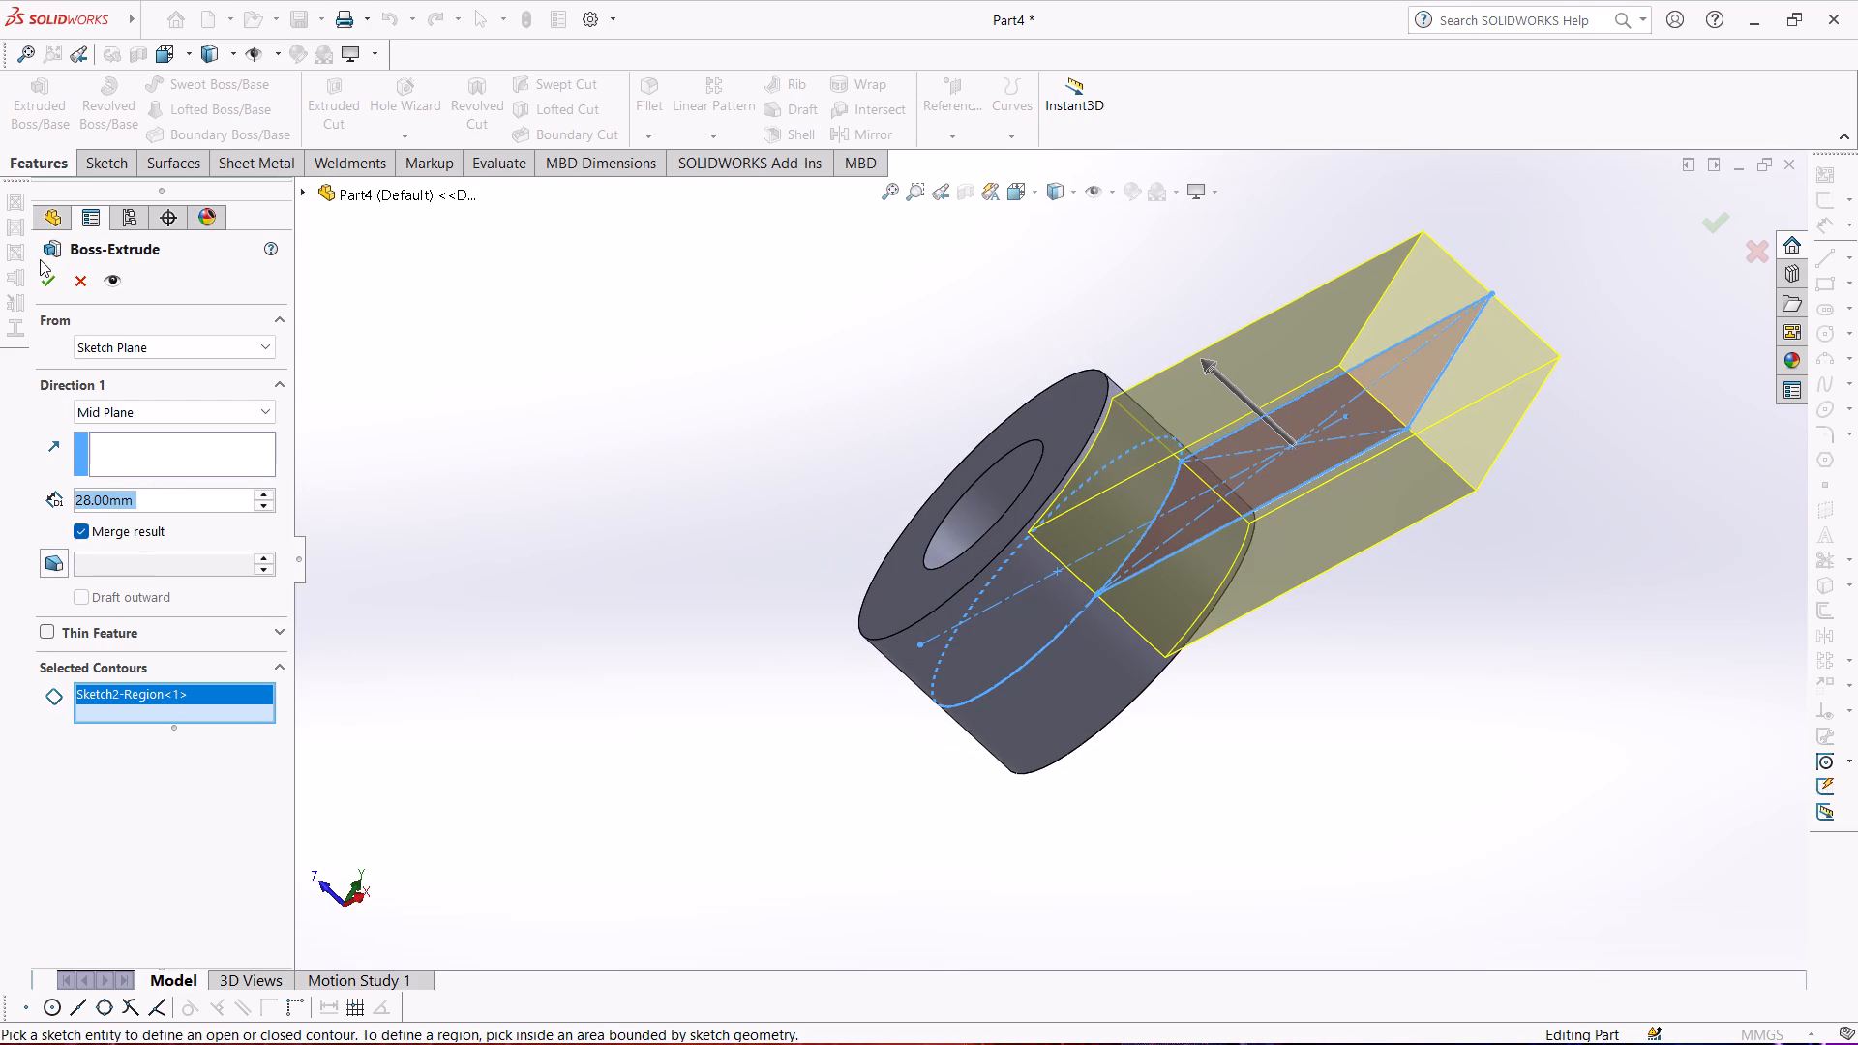
left_click(47, 284)
Open a new sketch on the shank's square free end face.
scroll(586, 740, "up", 1)
middle_click_drag(586, 740, 447, 824)
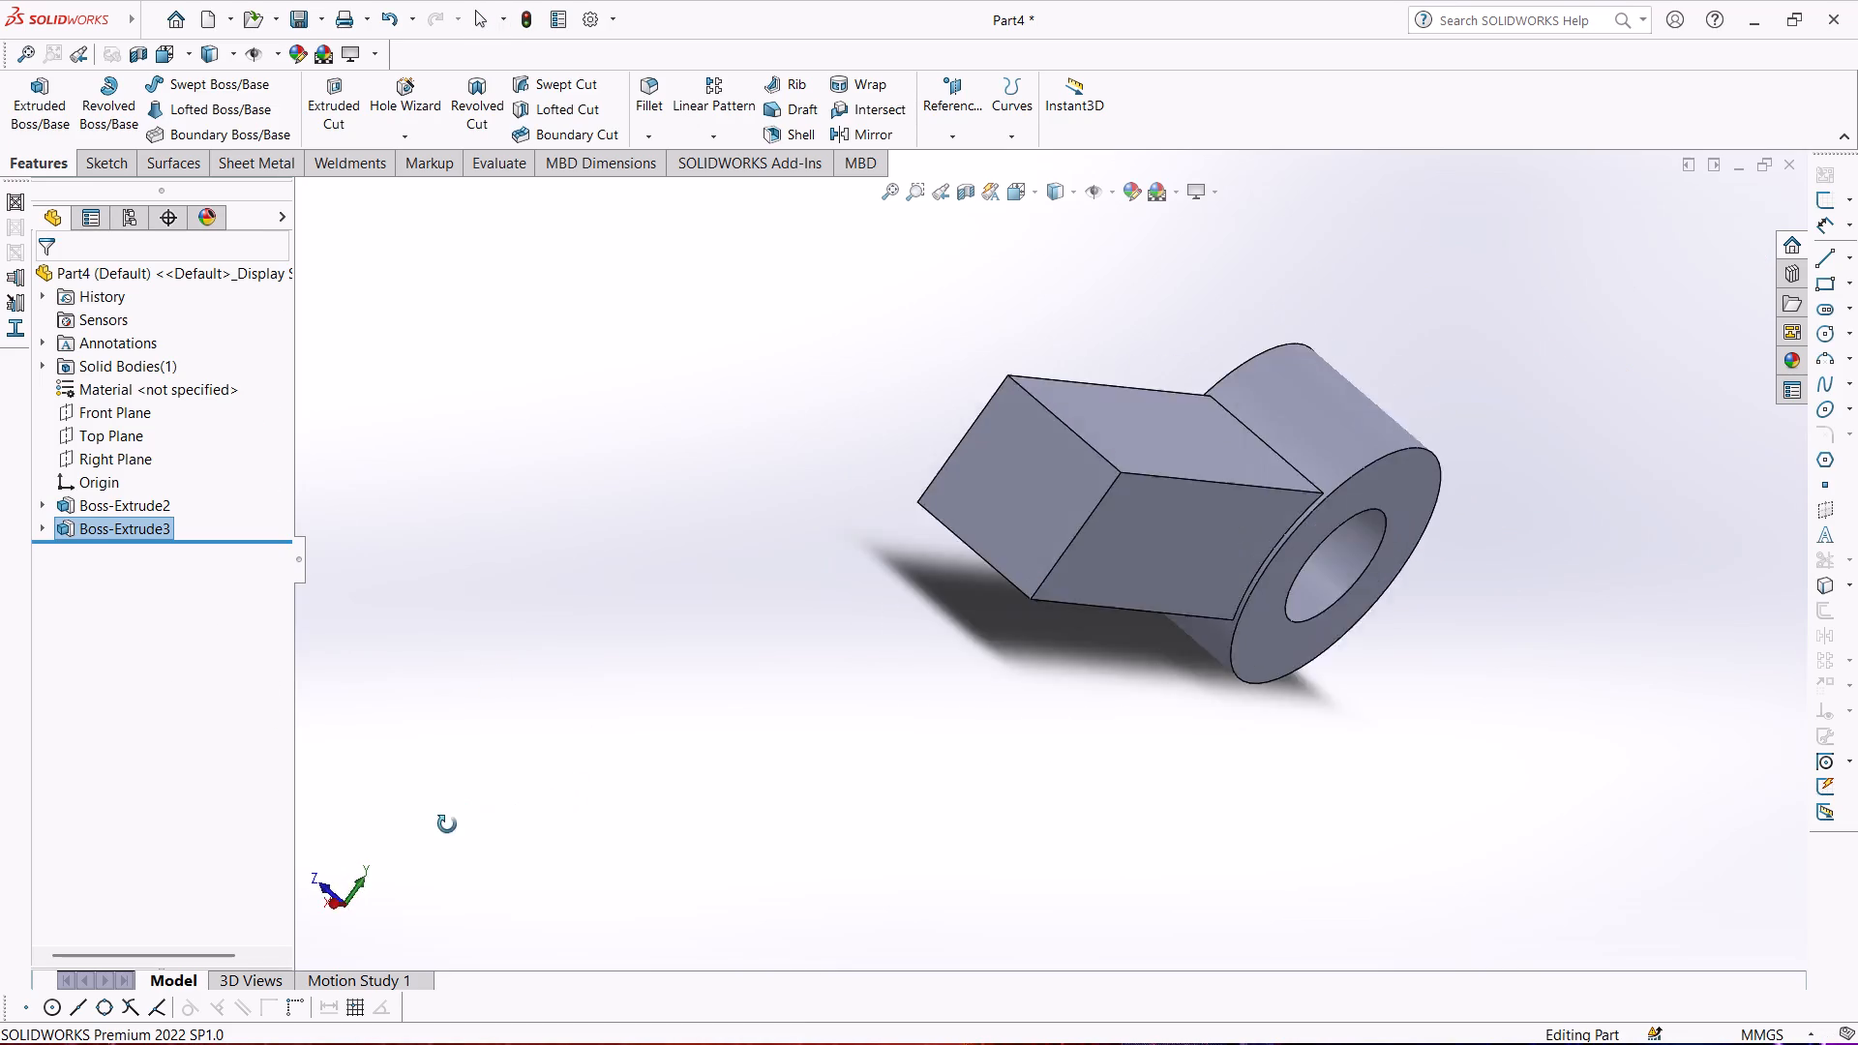
middle_click_drag(447, 824, 694, 717)
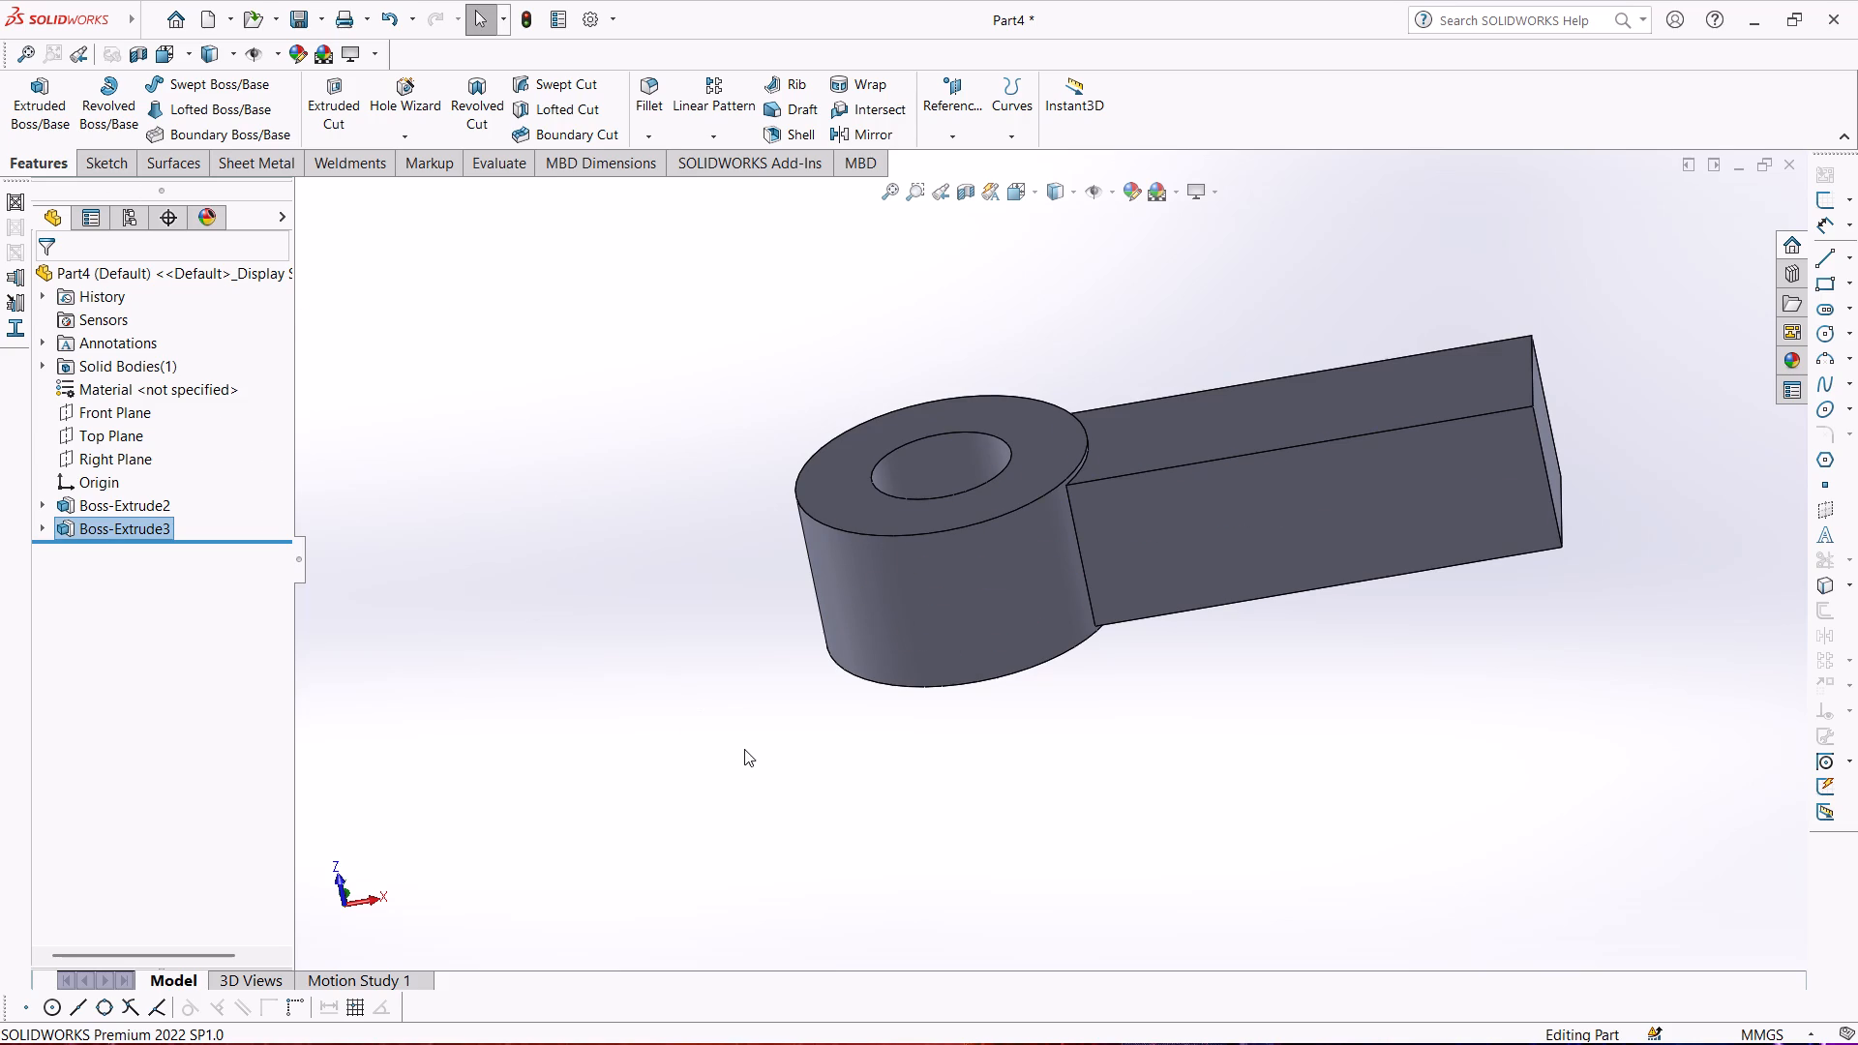
scroll(744, 749, "down", 1)
middle_click_drag(744, 749, 568, 847)
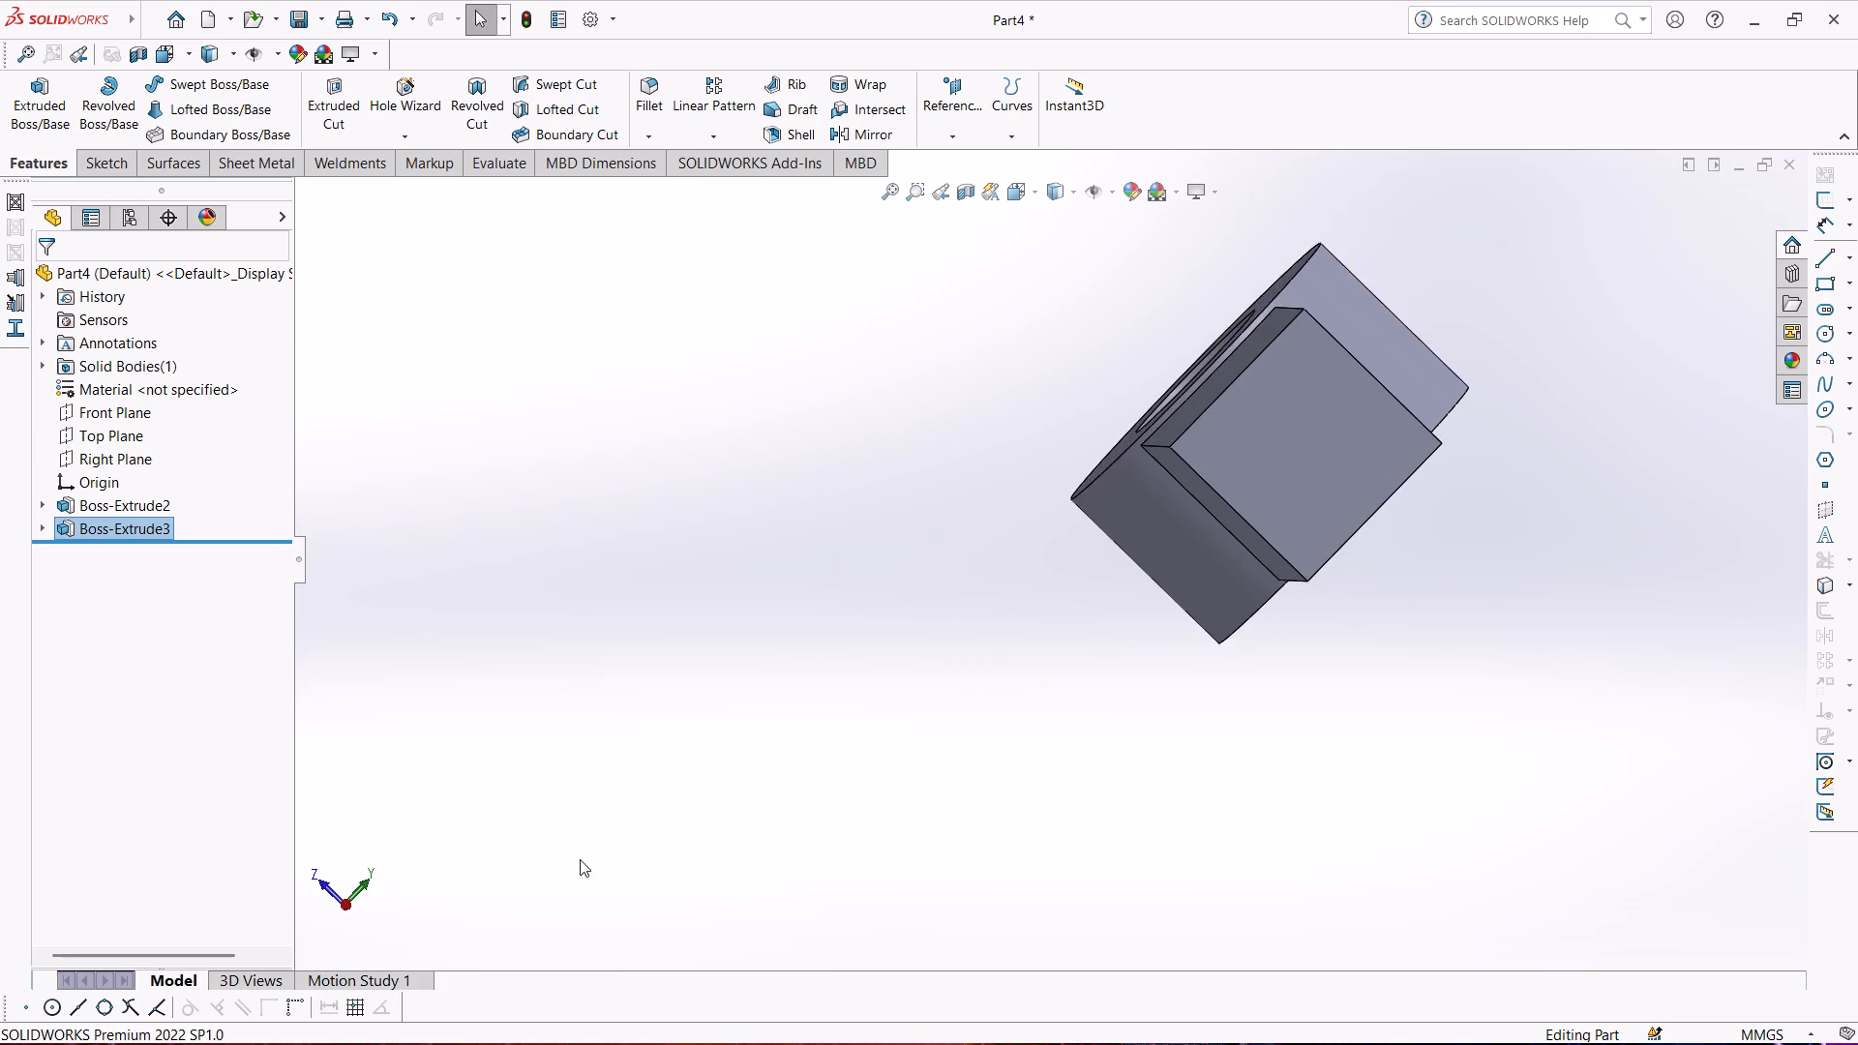
middle_click_drag(795, 864, 906, 918)
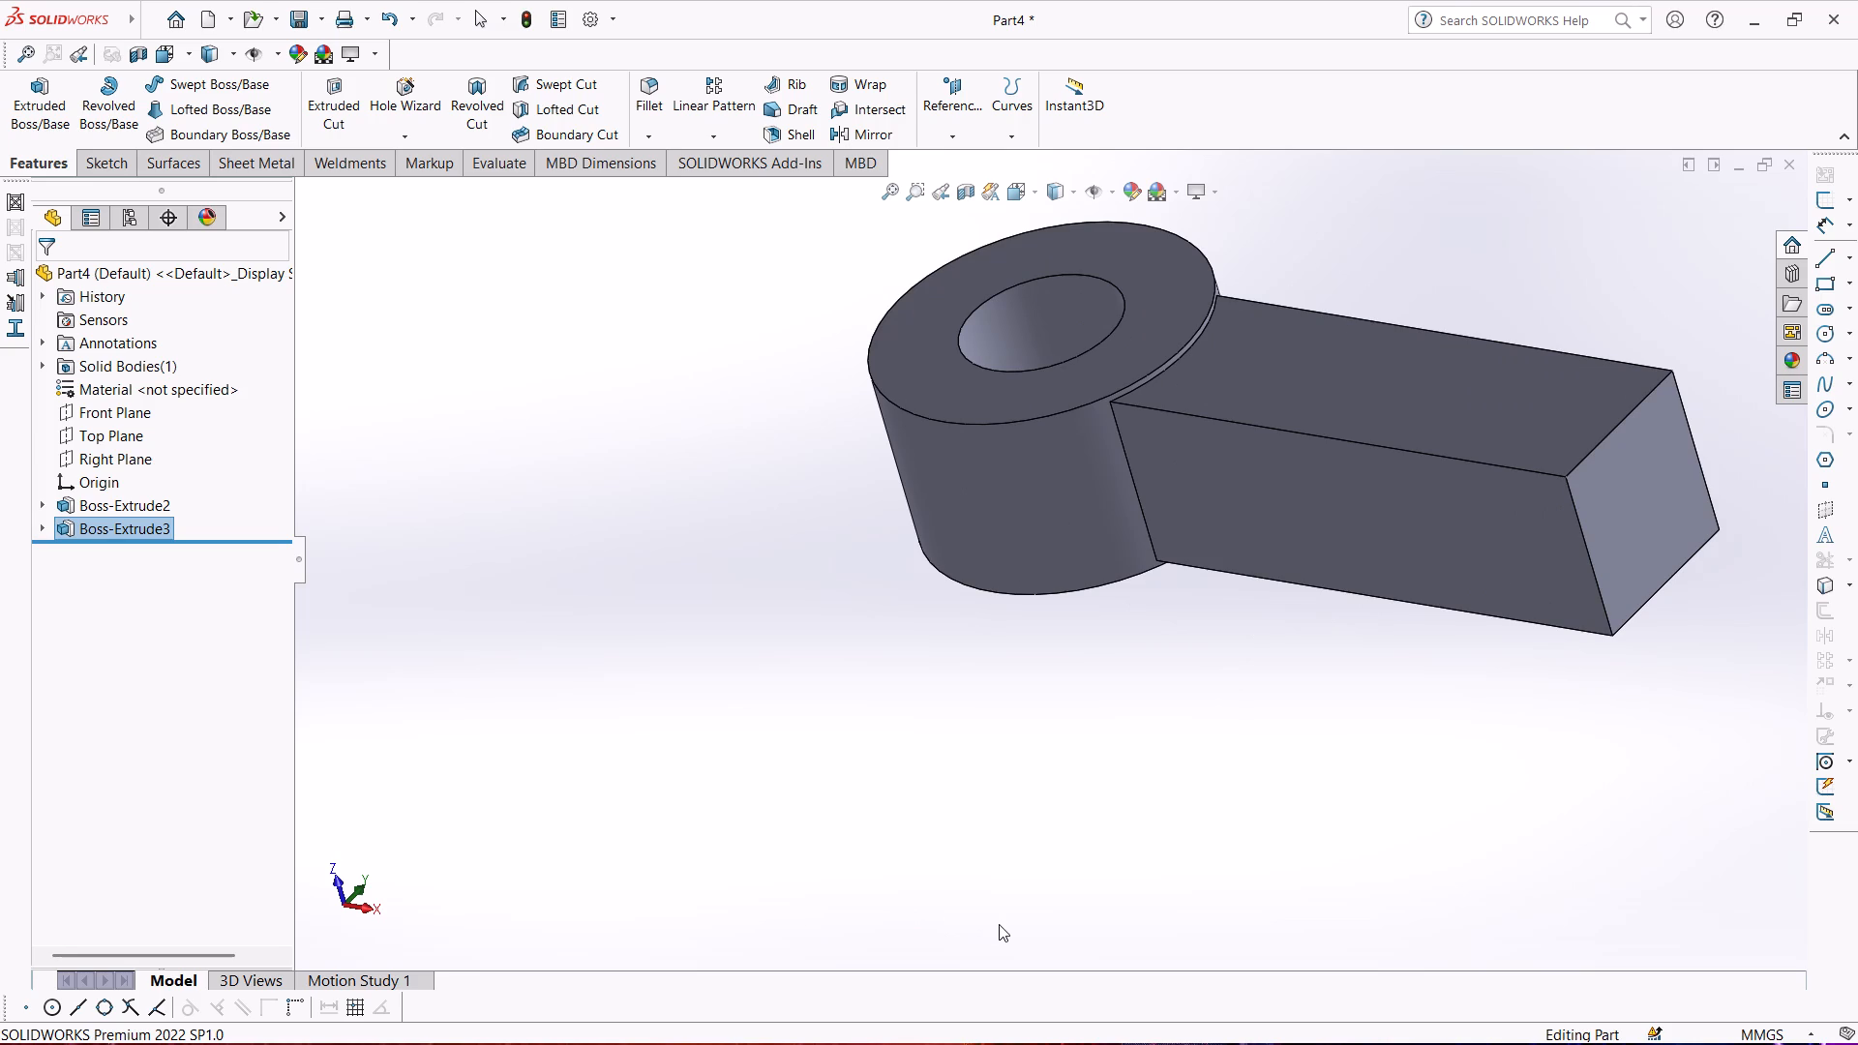
middle_click_drag(1117, 926, 986, 892)
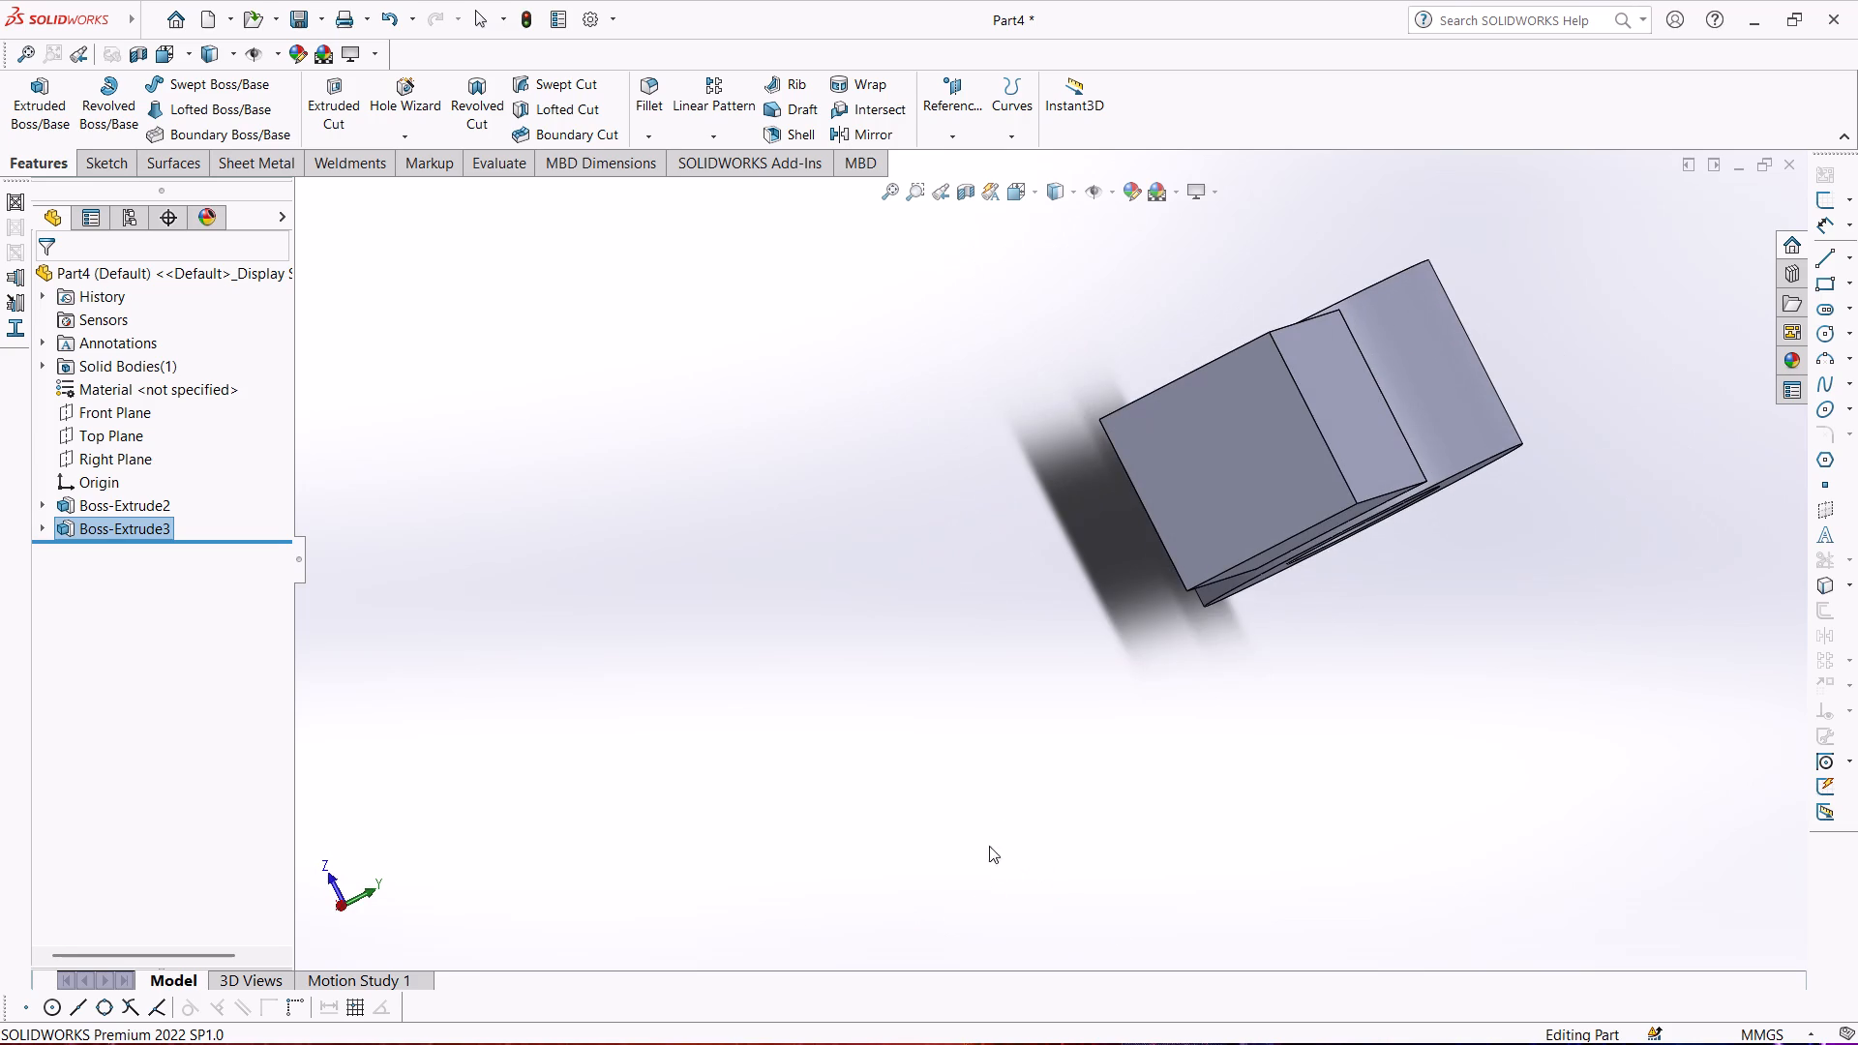
left_click(1180, 518)
left_click(105, 169)
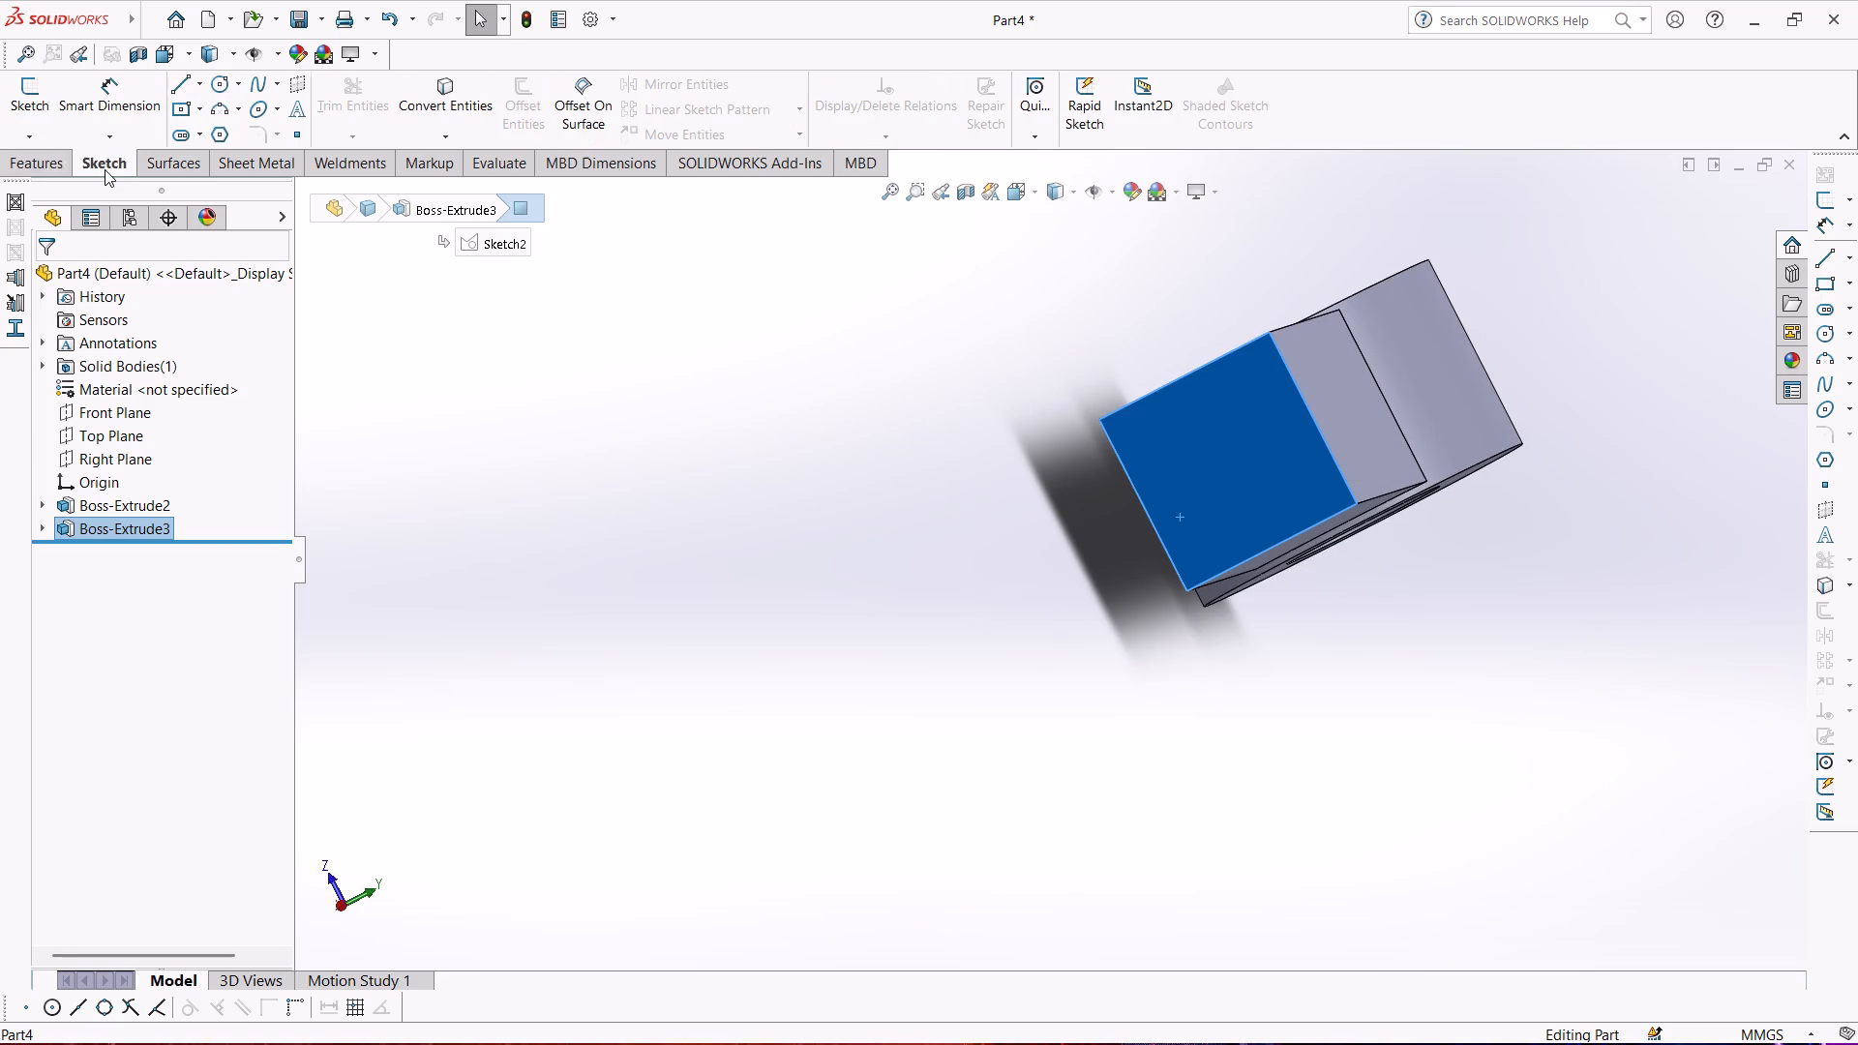
left_click(27, 112)
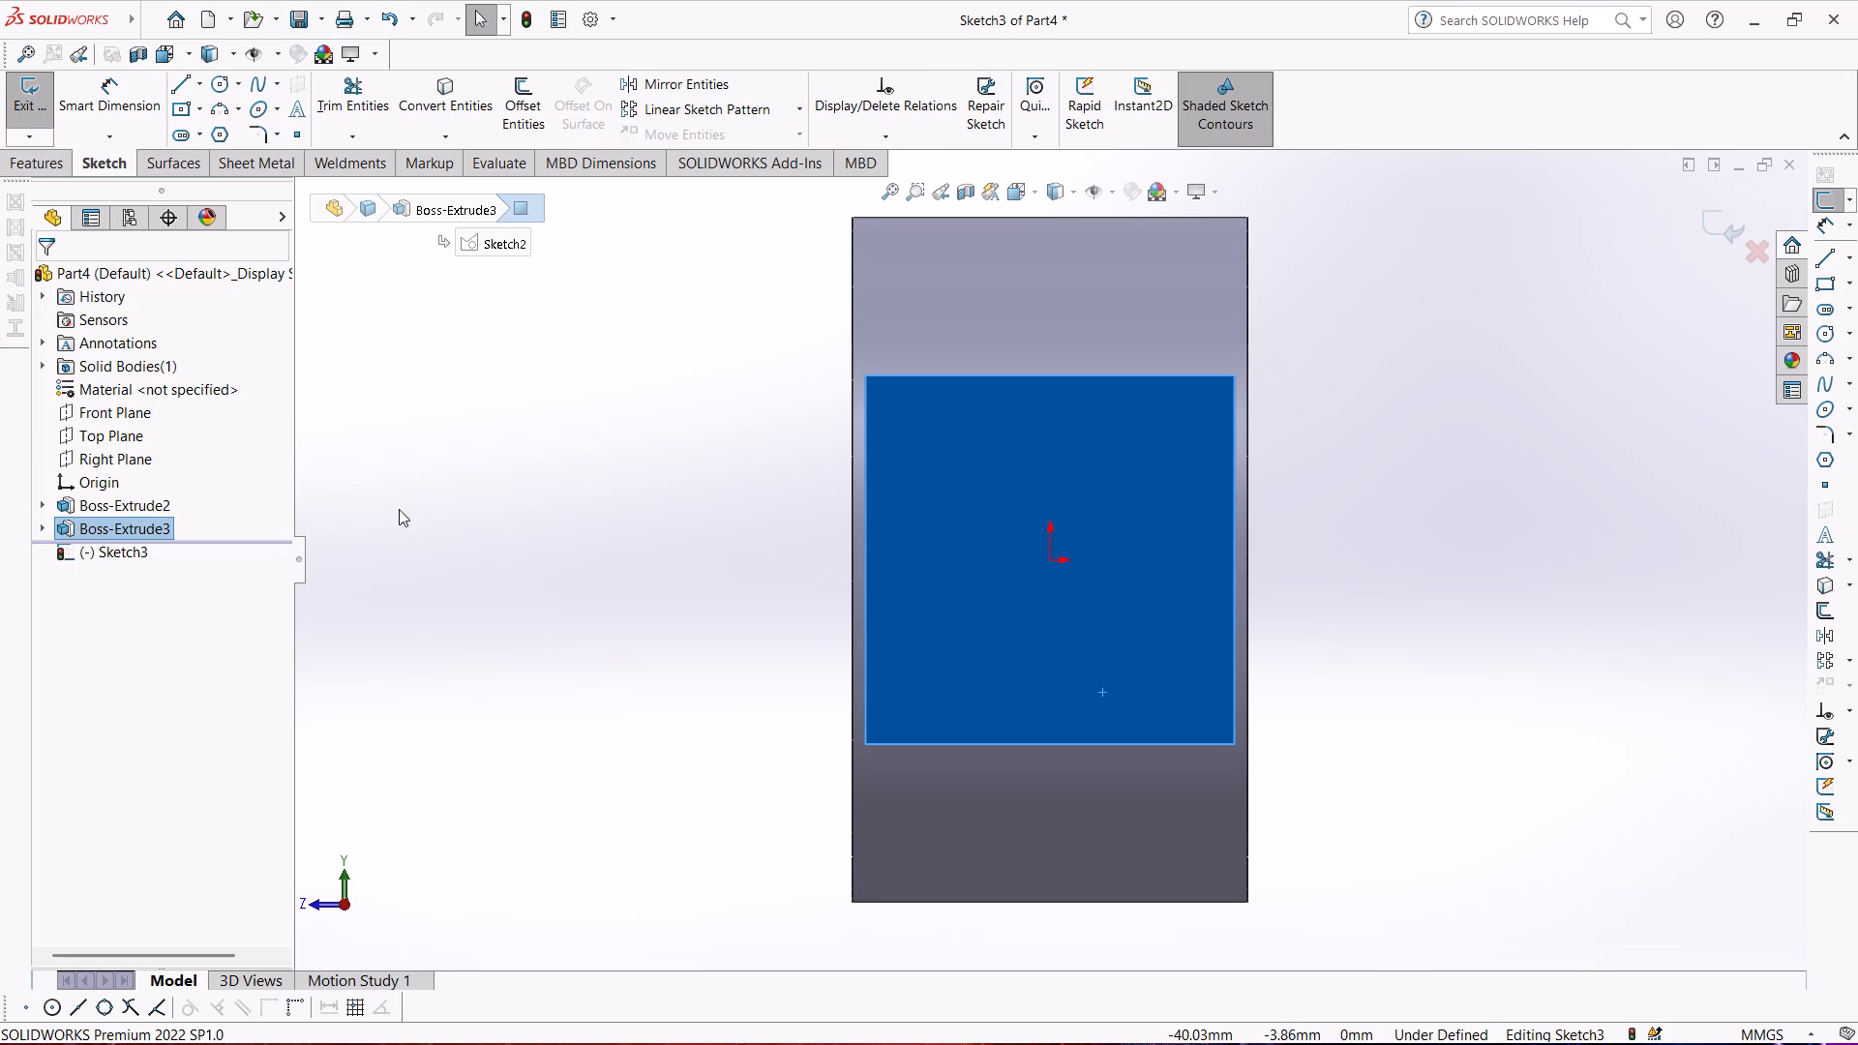
Sketch an 8-sided polygon centered on the origin, with an inscribed circle about 21 mm in diameter.
left_click(220, 134)
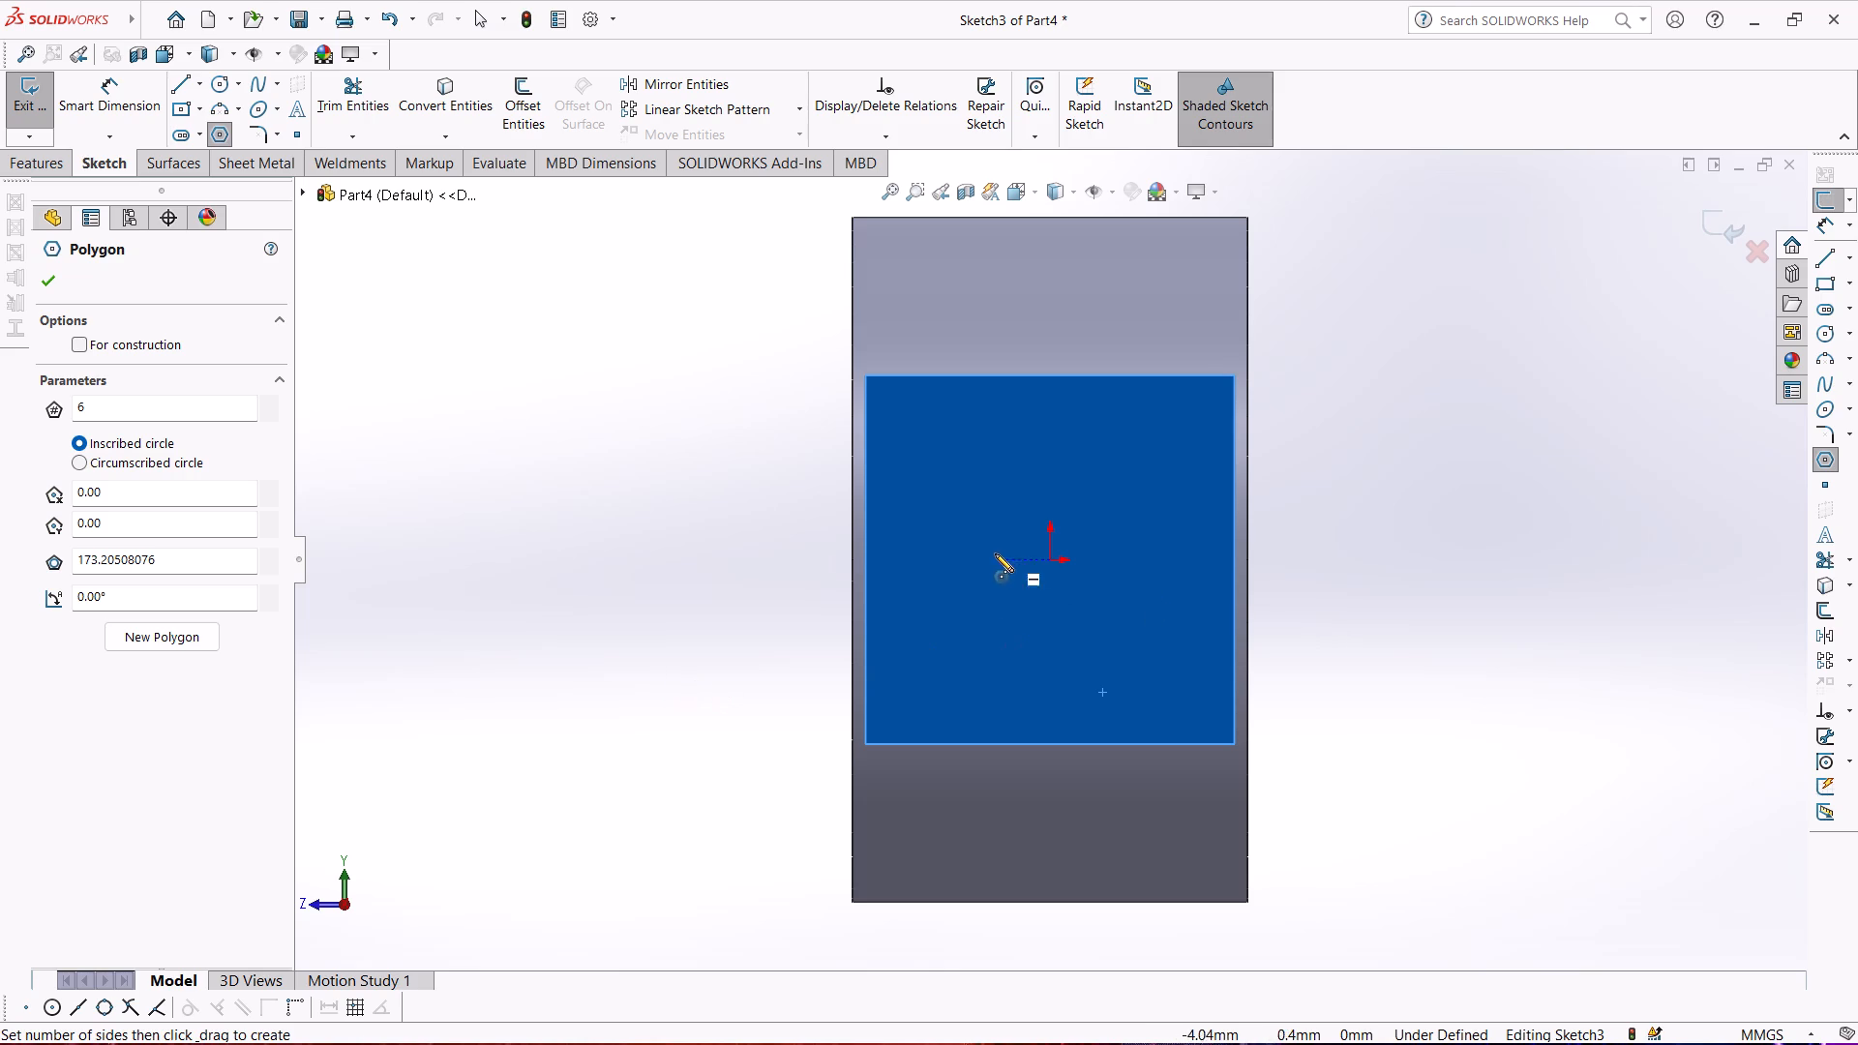
left_click(1047, 564)
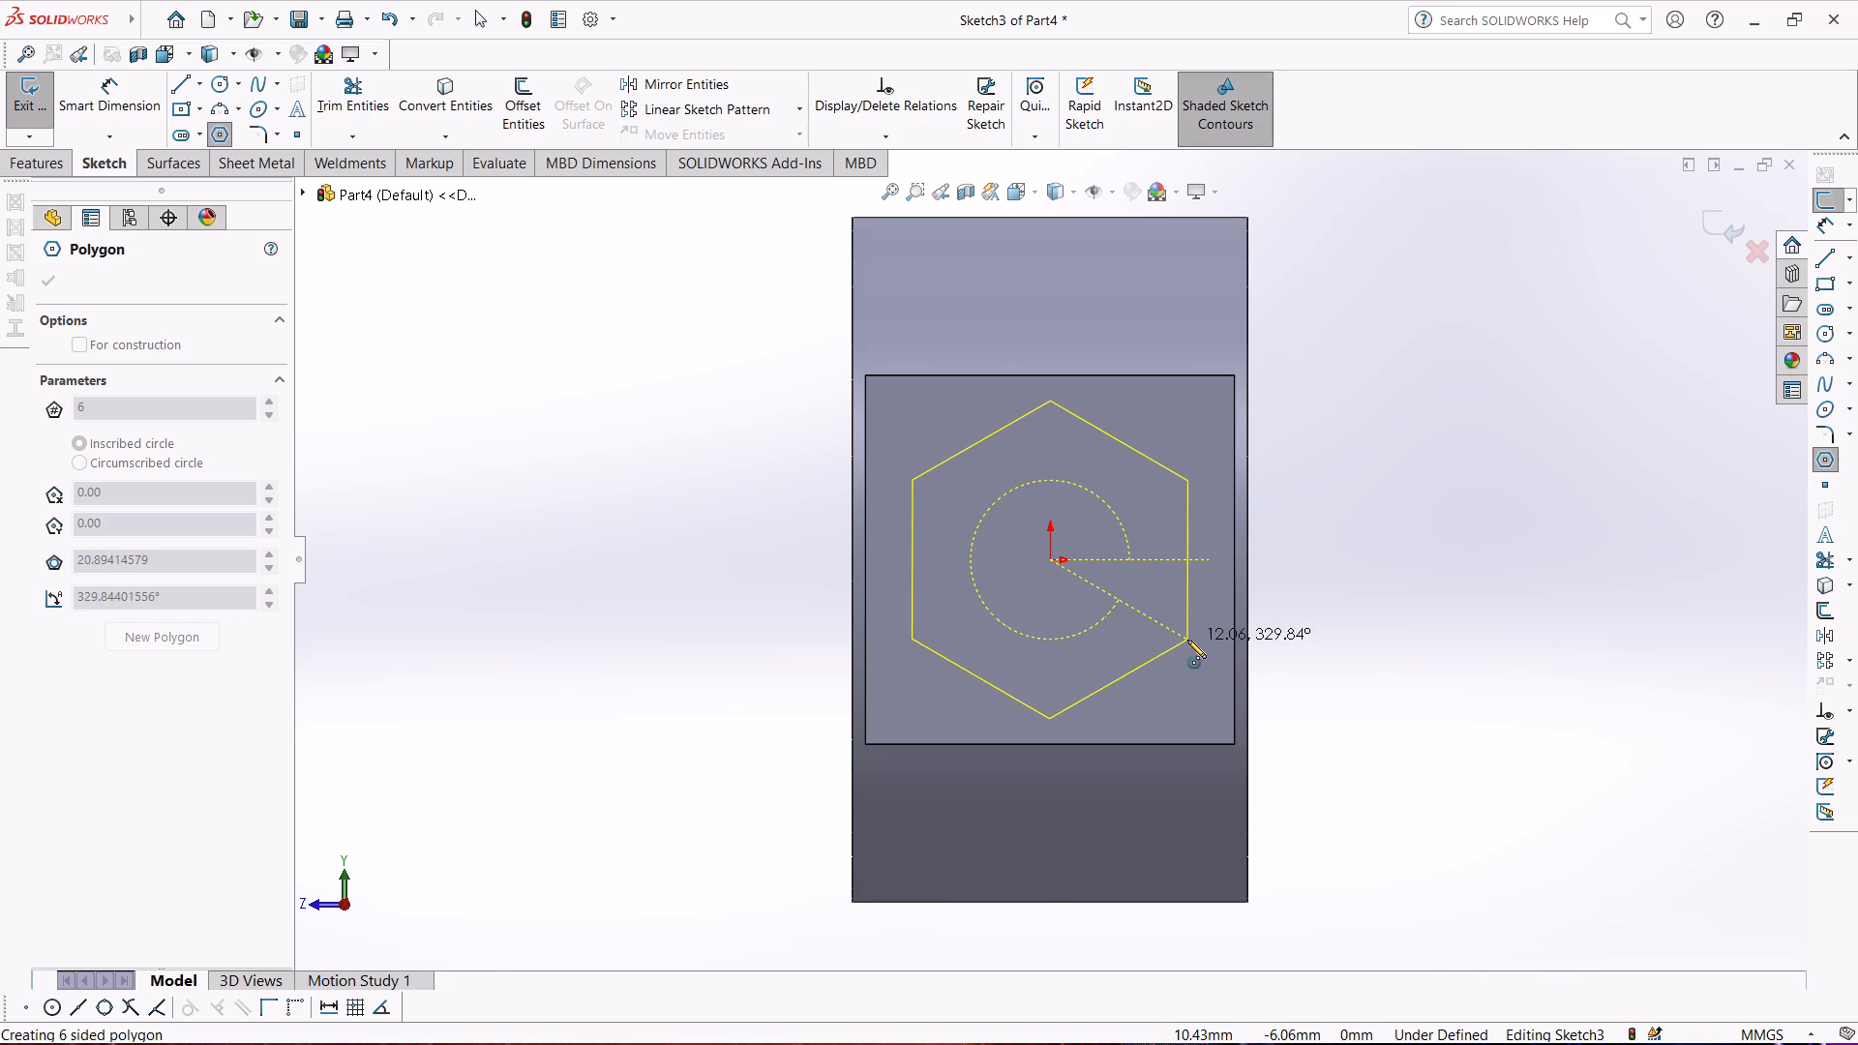
left_click(1187, 640)
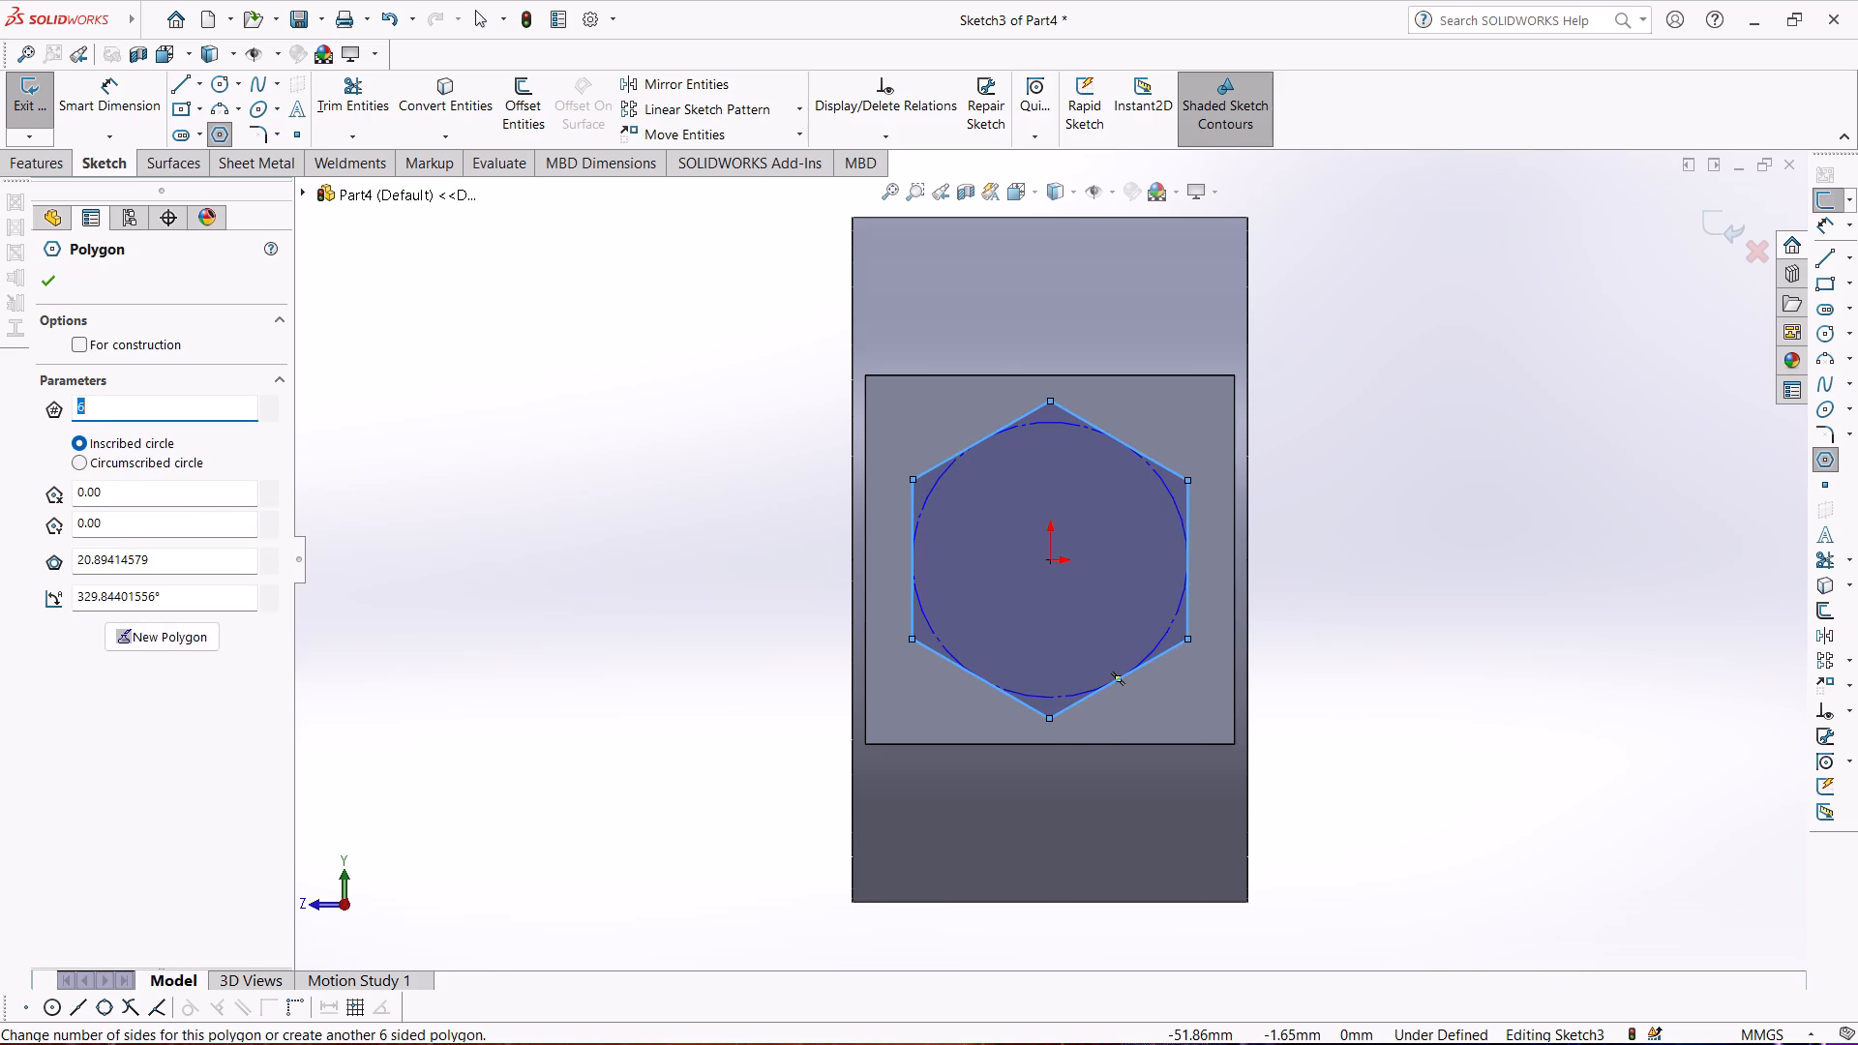
key("8")
key("Return")
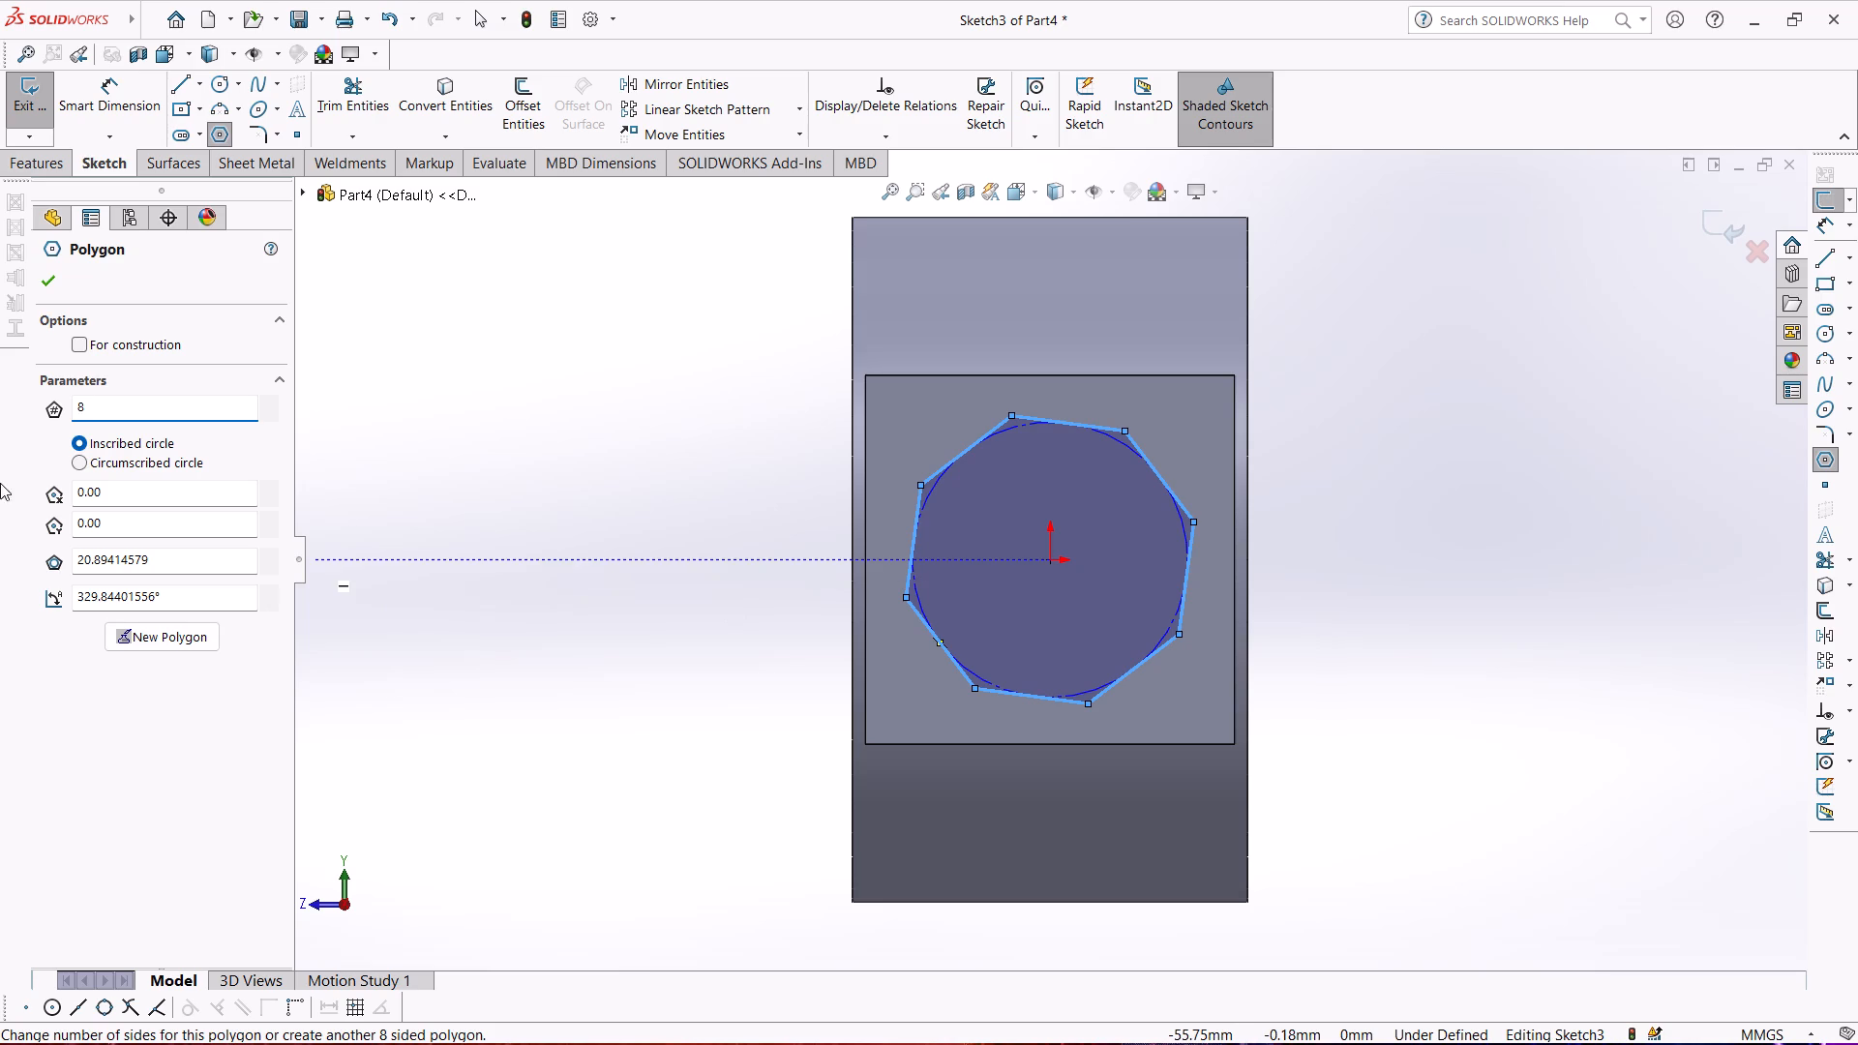
left_click(54, 276)
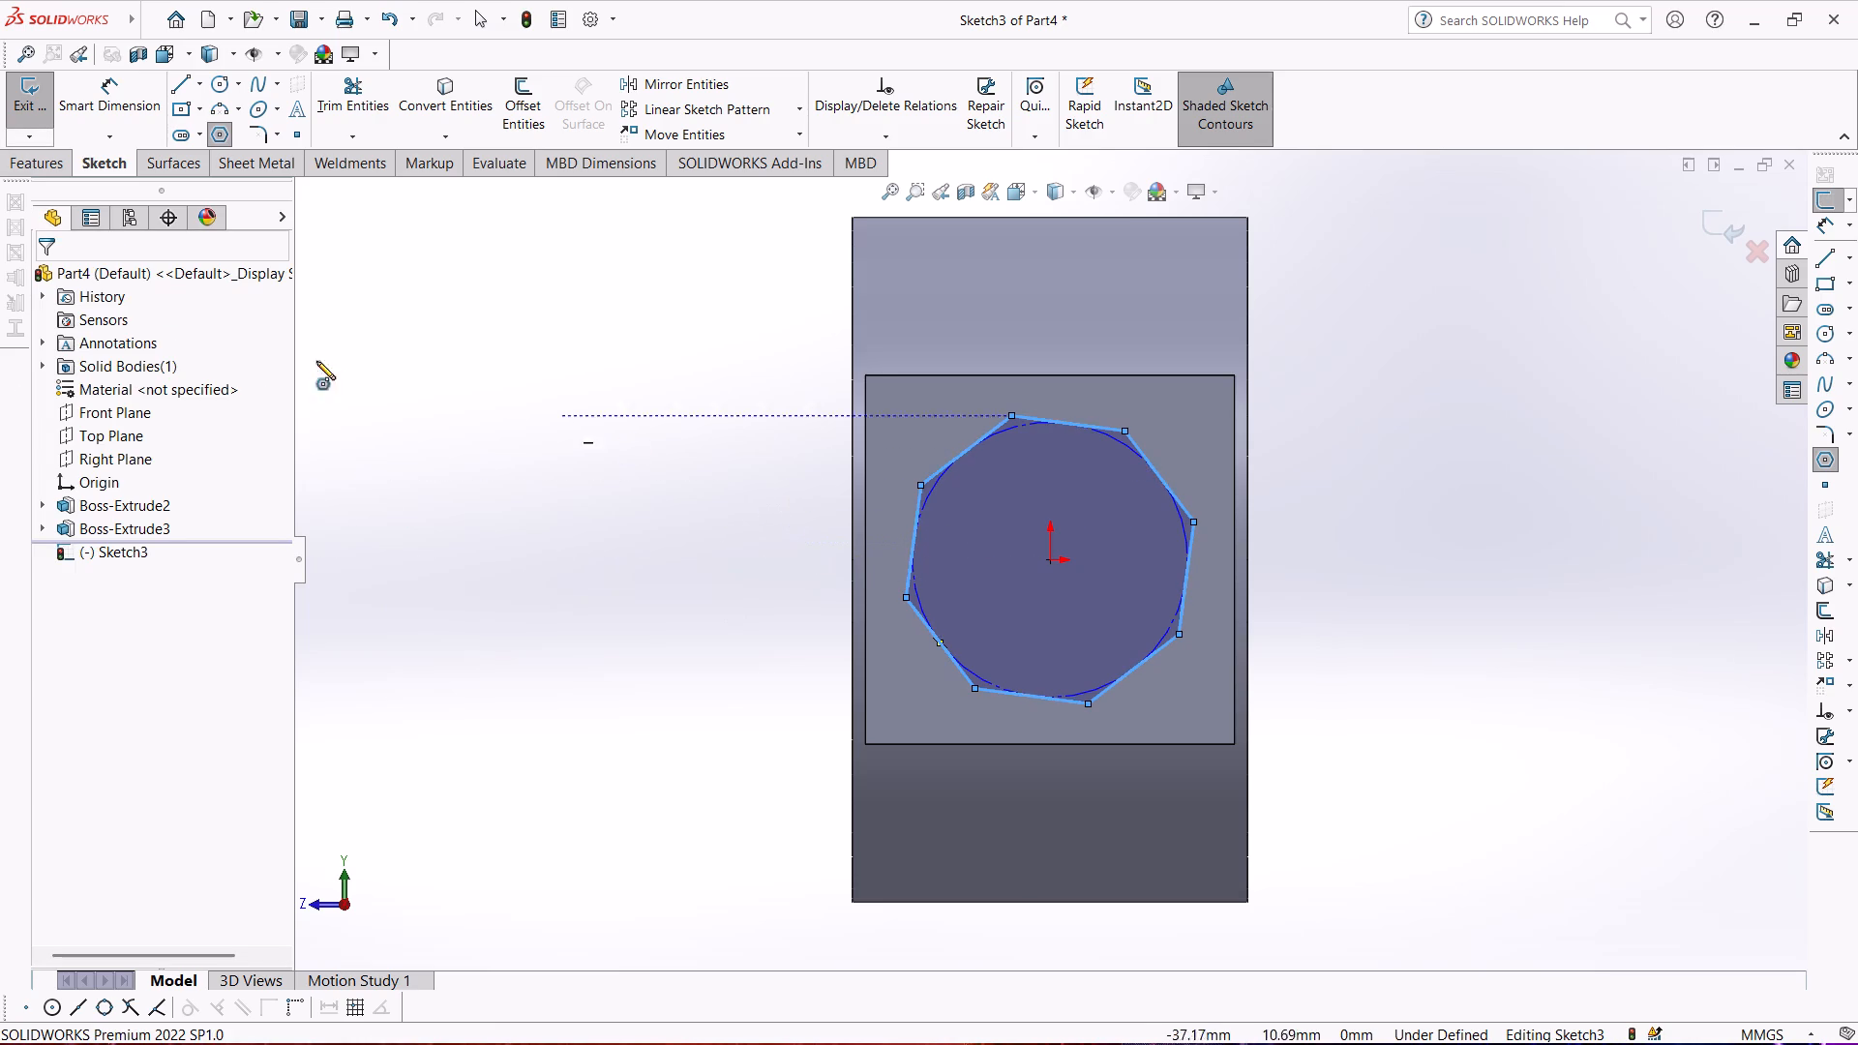
scroll(1048, 454, "down", 4)
key("Escape")
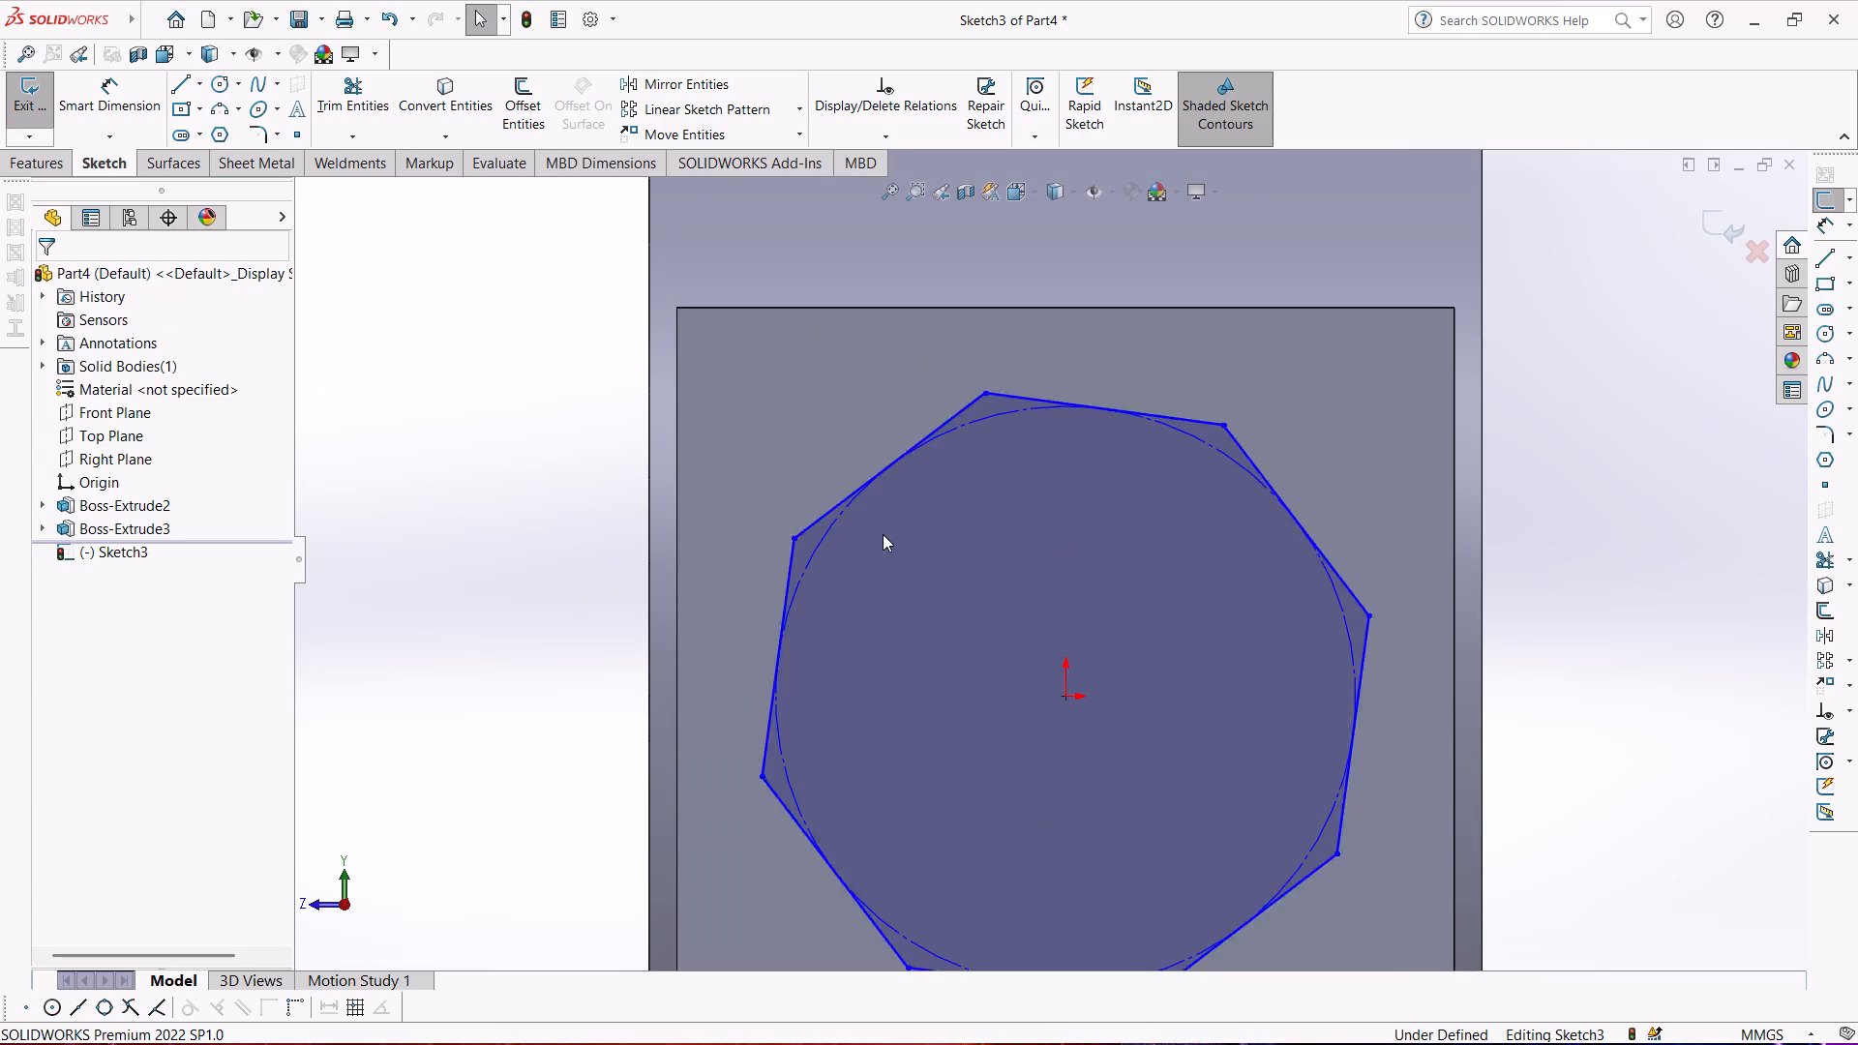
Add a Horizontal relation between the octagon's two facing side vertices above the origin to level the polygon.
left_click(791, 540)
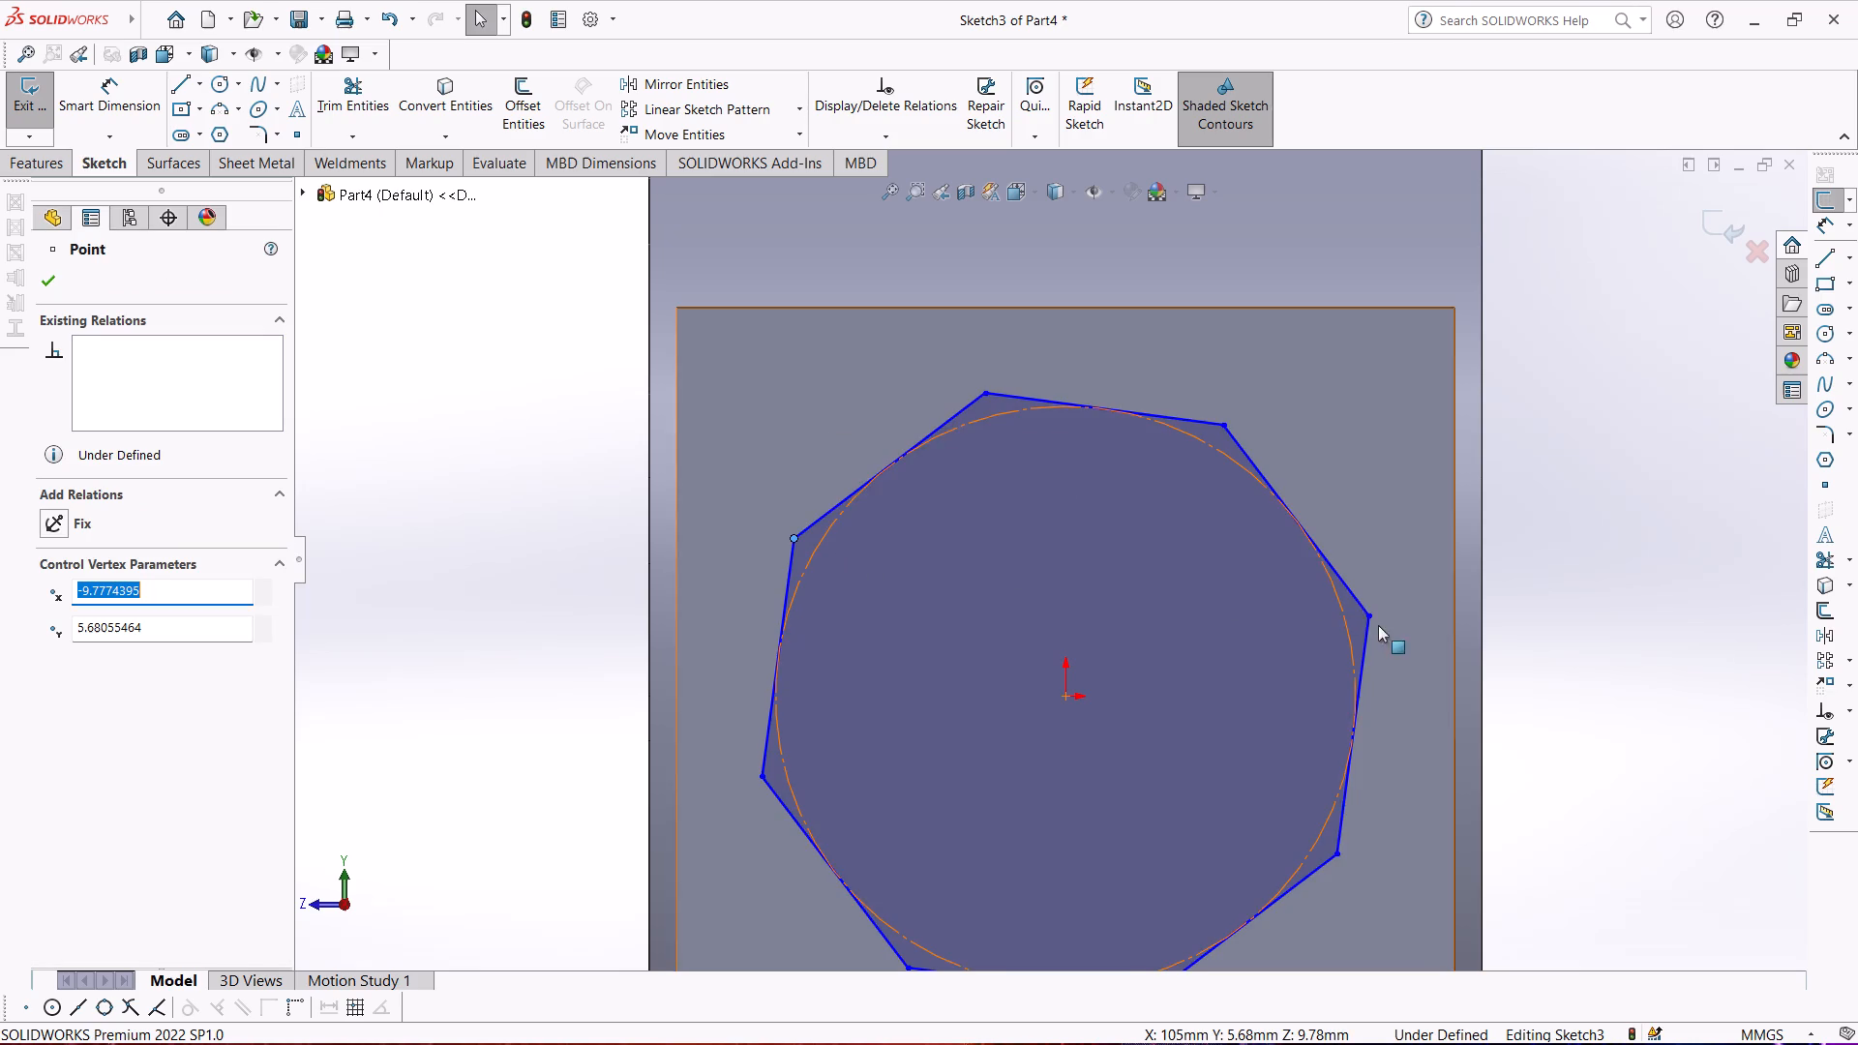
left_click(1364, 619, "ctrl")
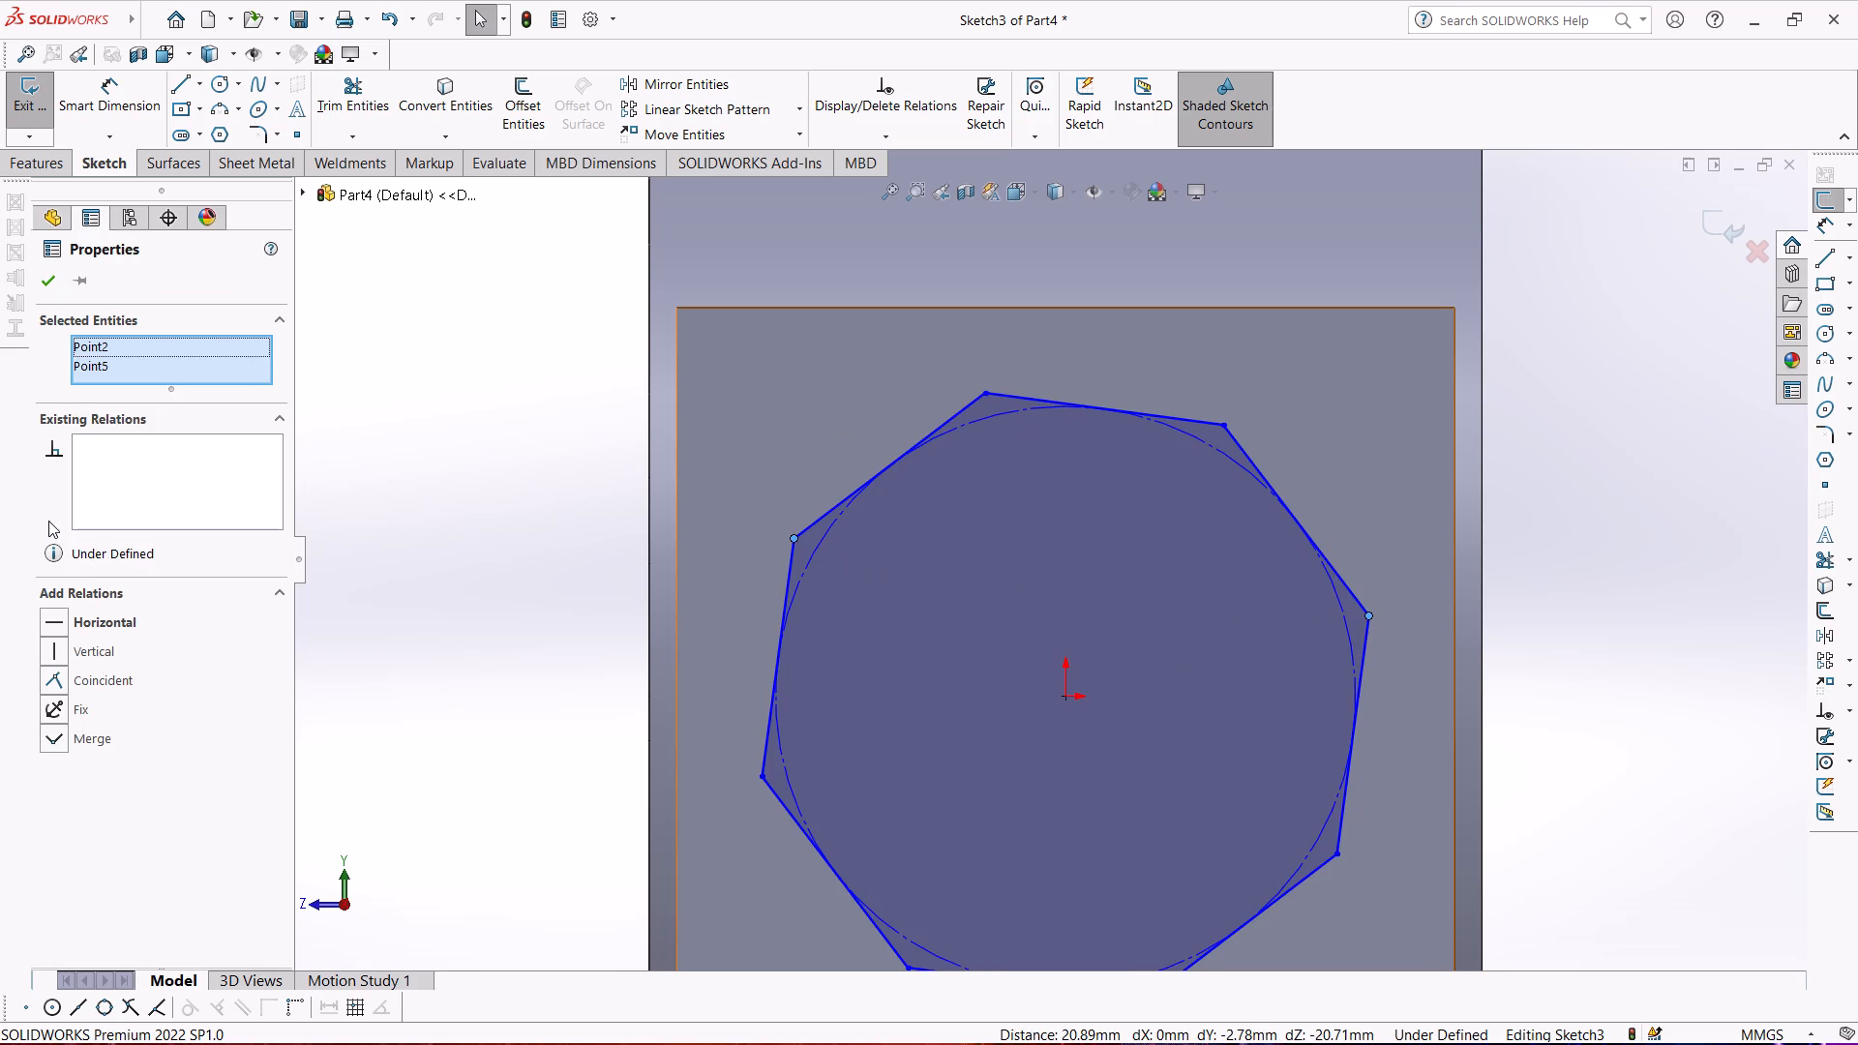
left_click(55, 614)
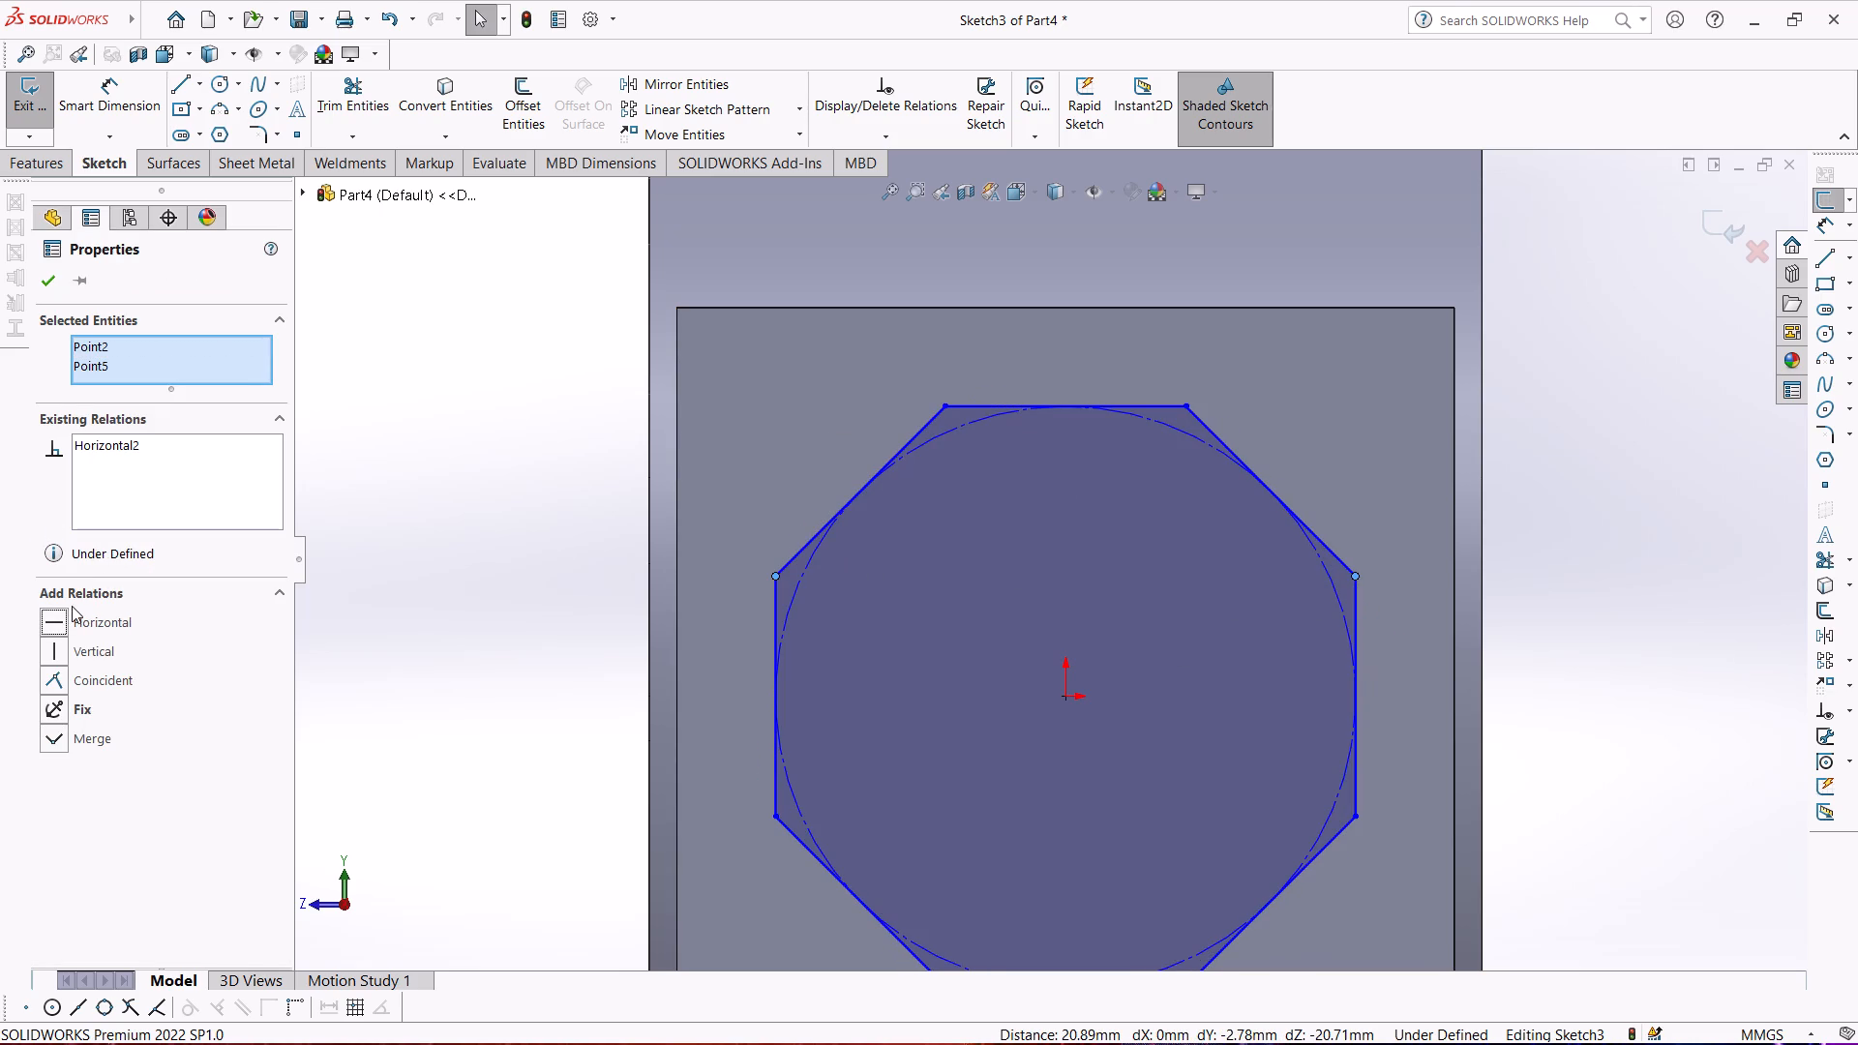
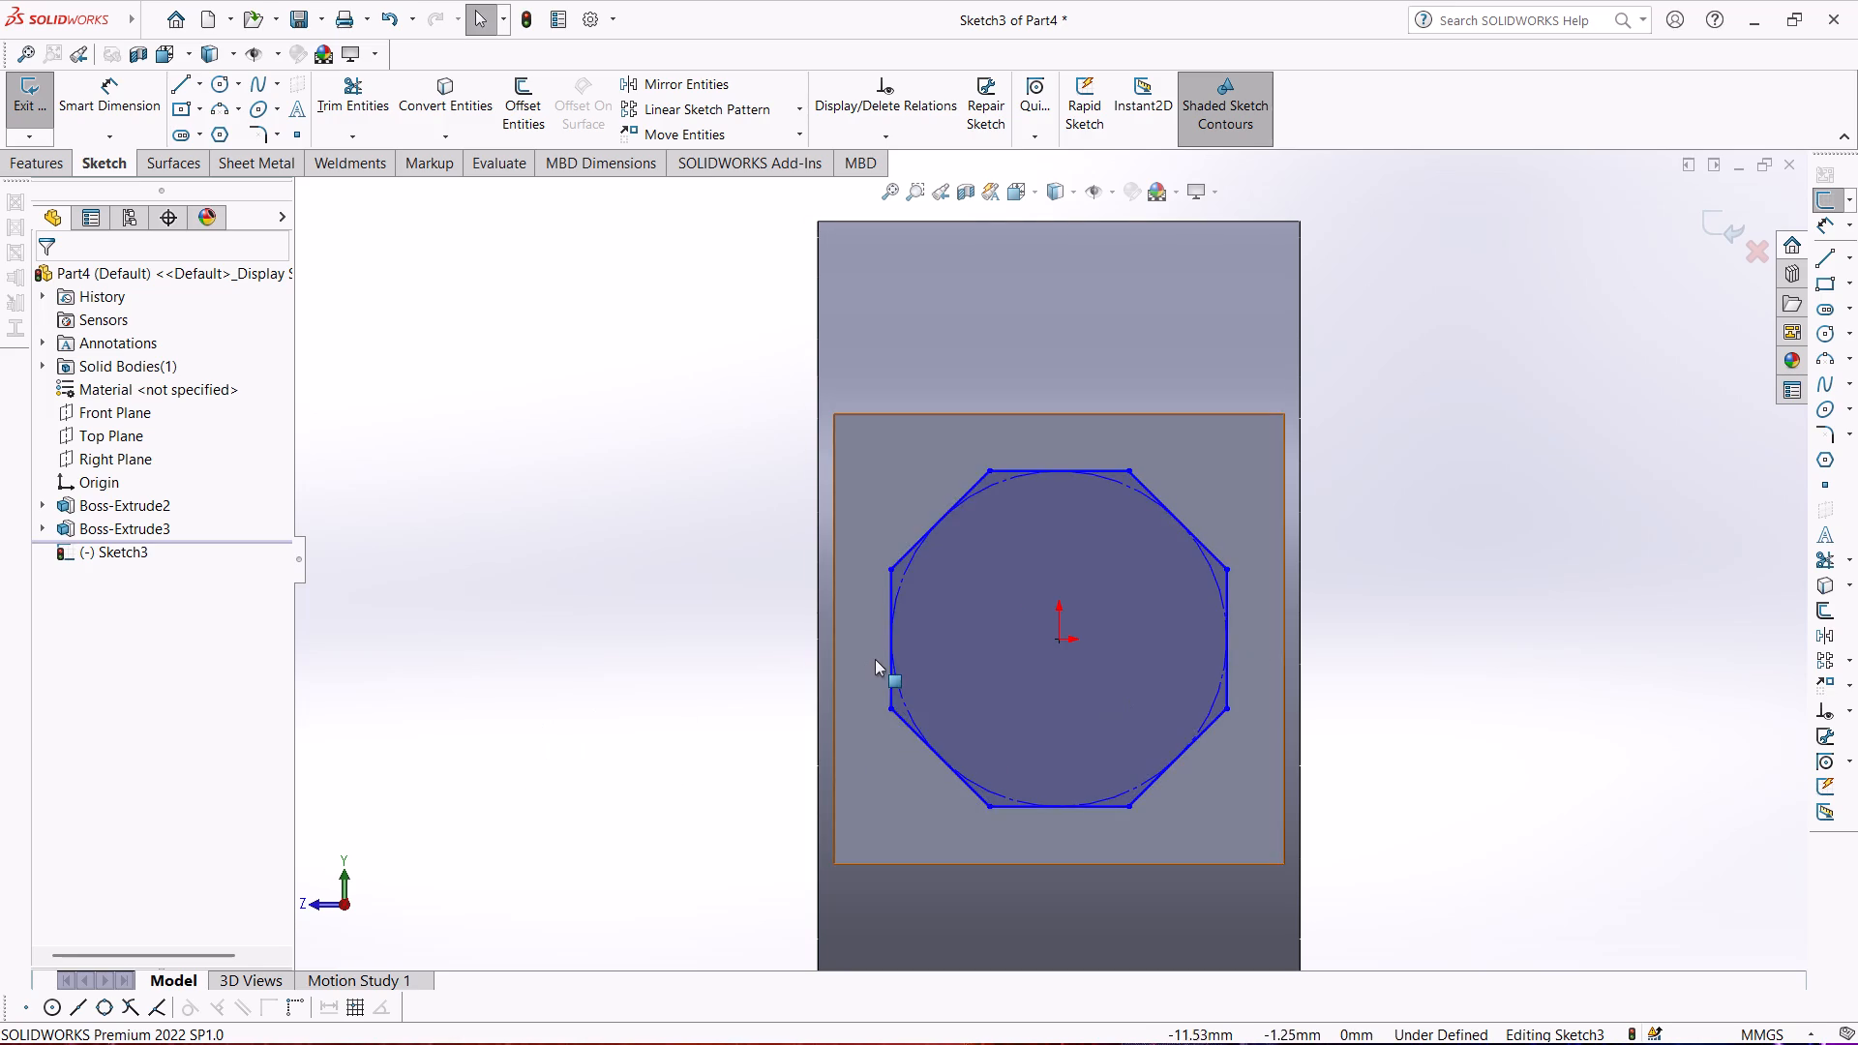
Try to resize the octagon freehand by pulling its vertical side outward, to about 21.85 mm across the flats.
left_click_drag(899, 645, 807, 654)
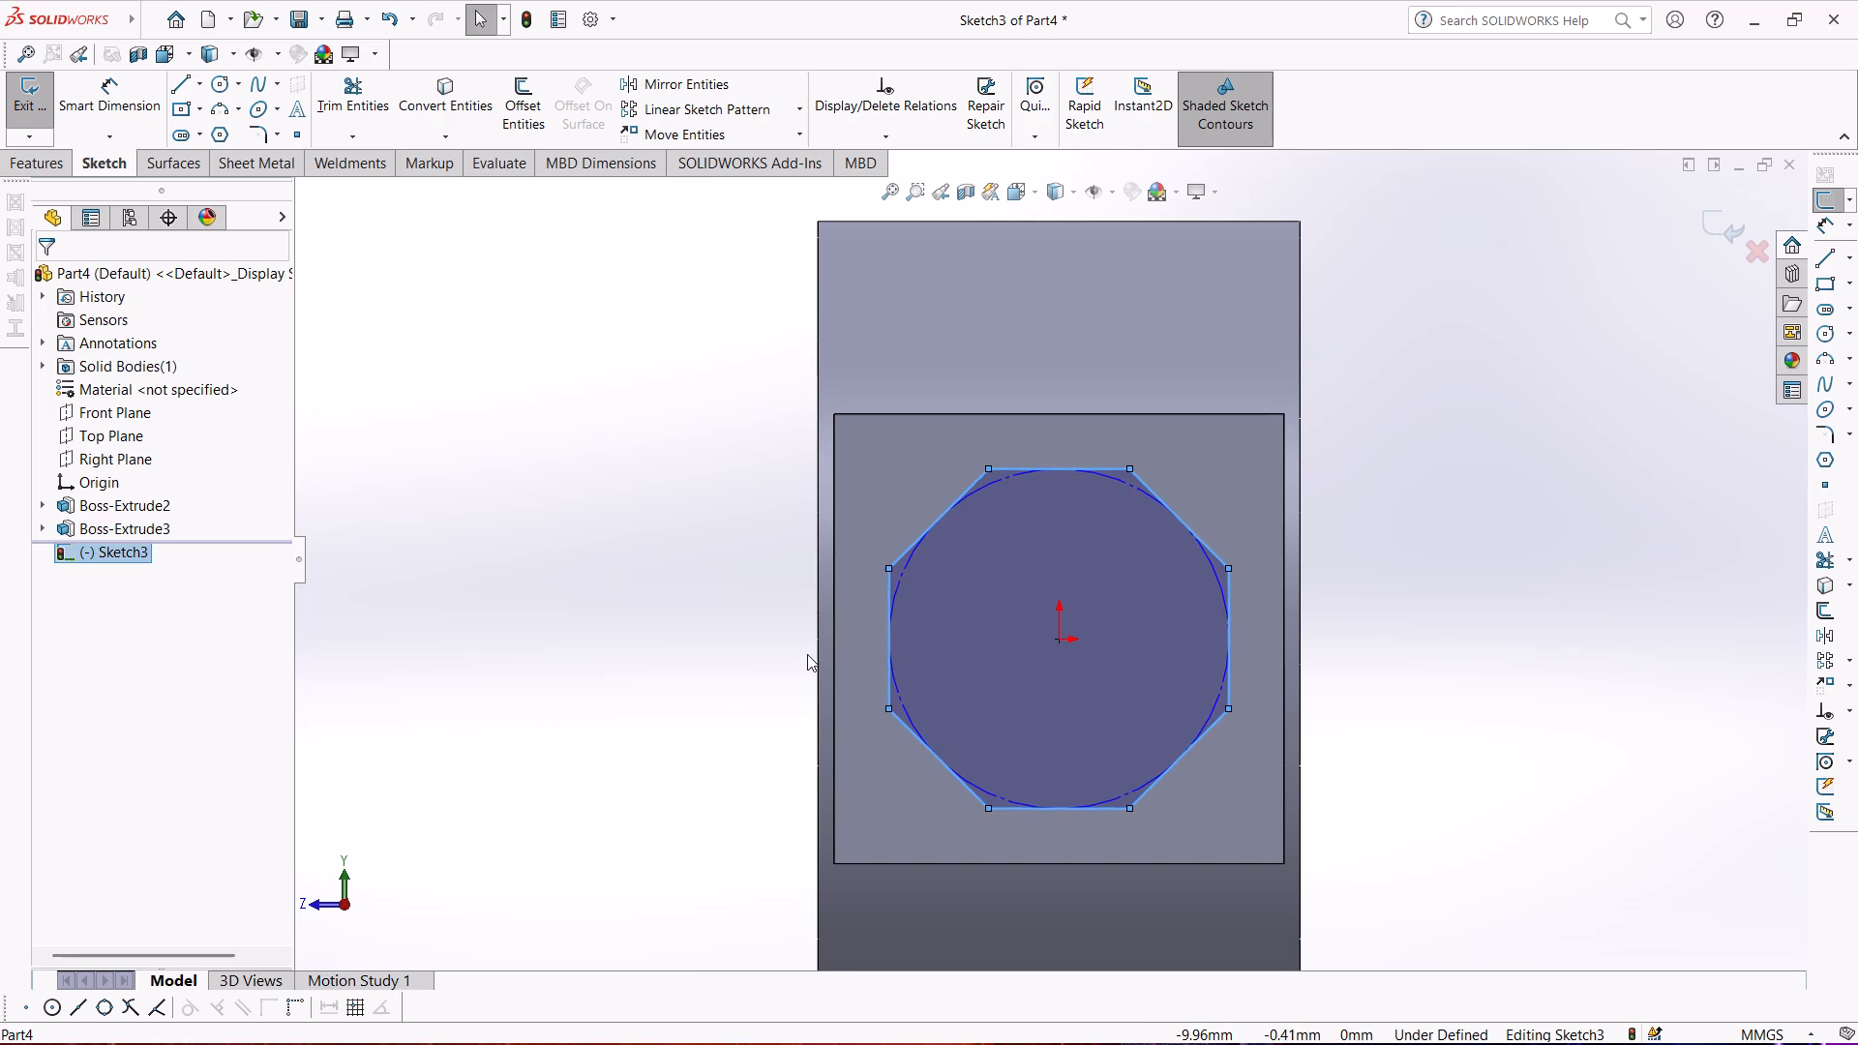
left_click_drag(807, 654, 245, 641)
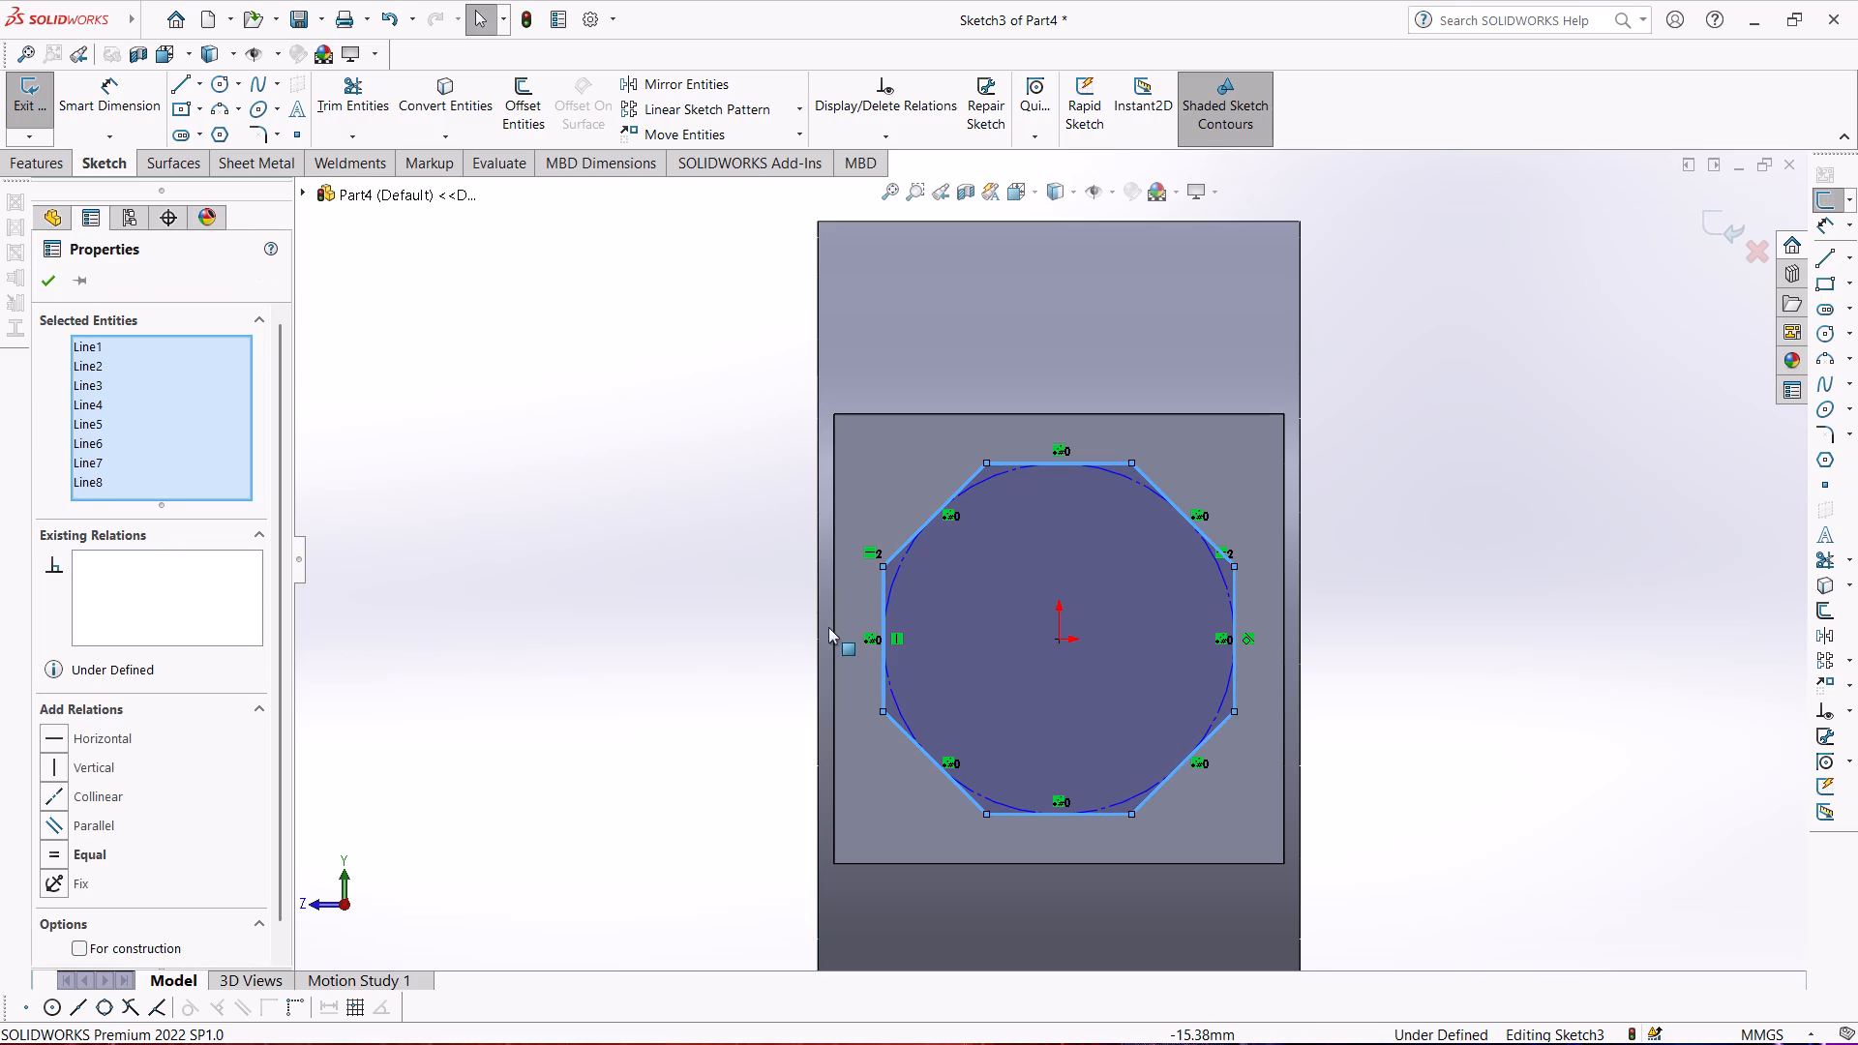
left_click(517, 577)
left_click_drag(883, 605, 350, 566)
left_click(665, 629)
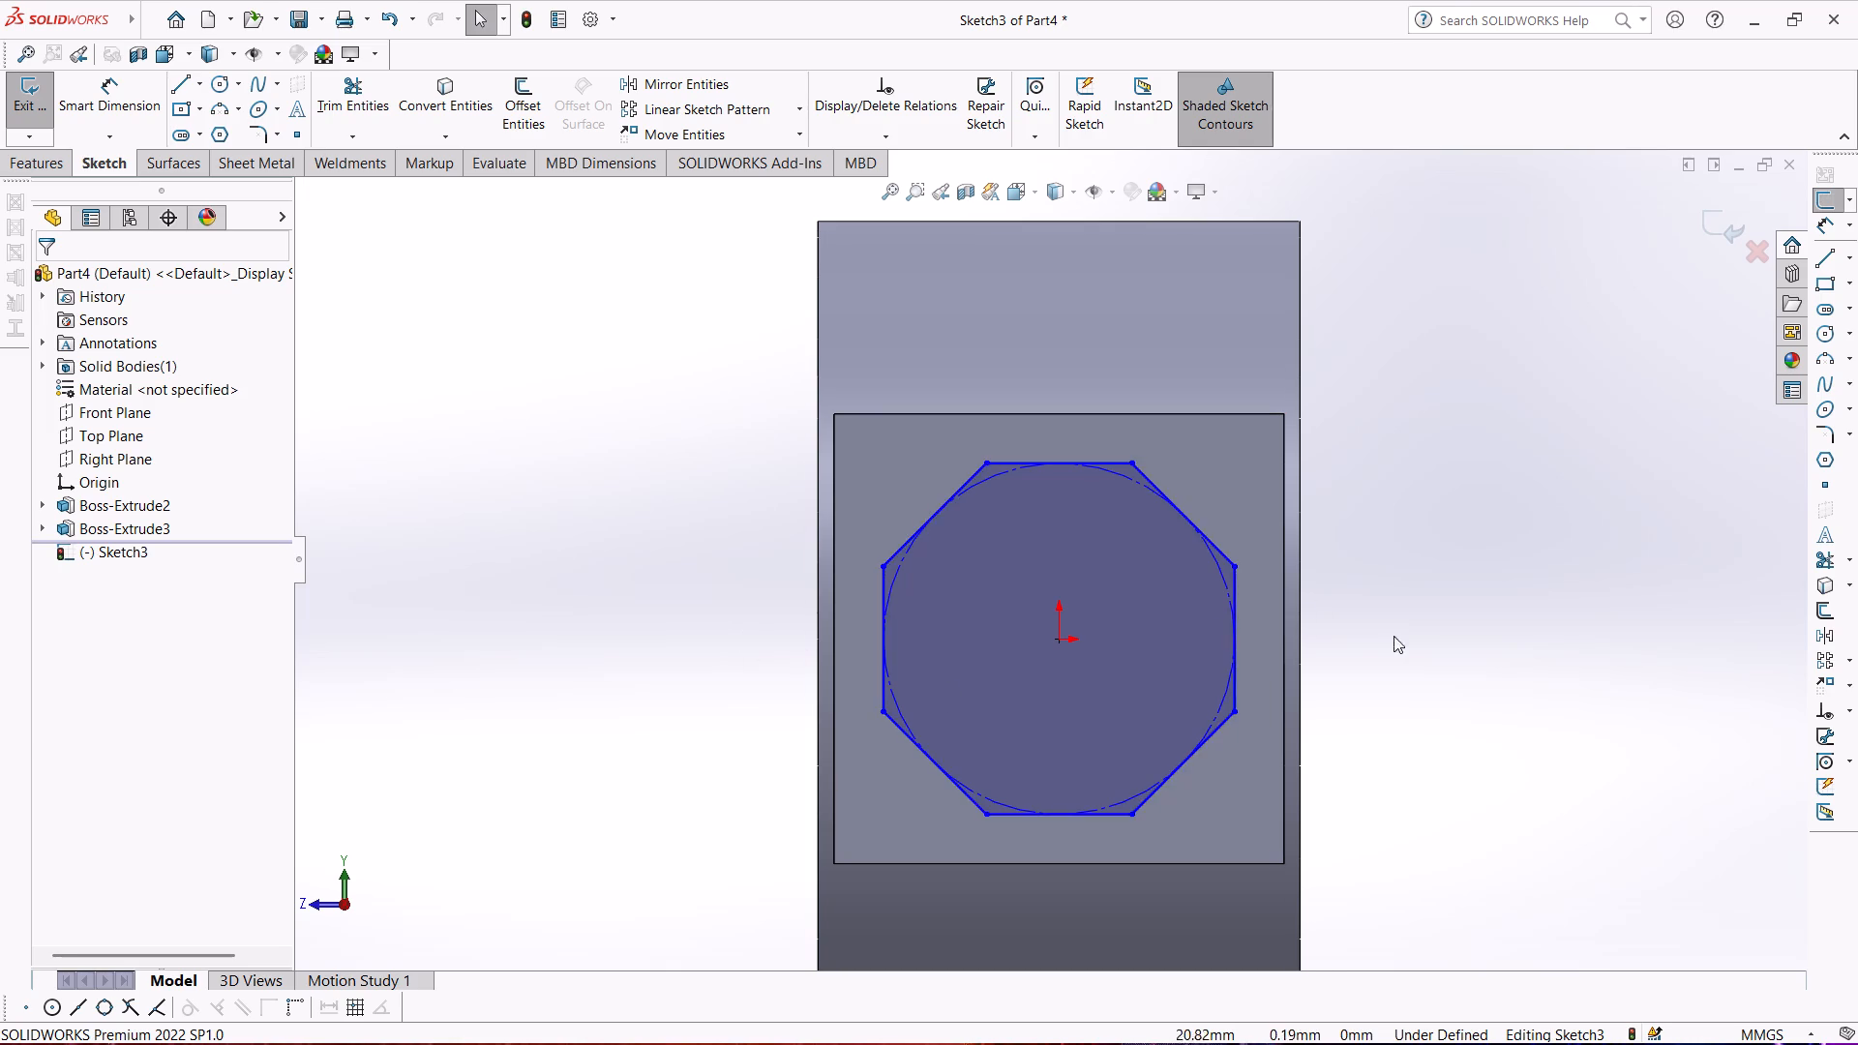
Dimension the octagon at 28 mm between its two vertical sides and close the sketch.
left_click(103, 76)
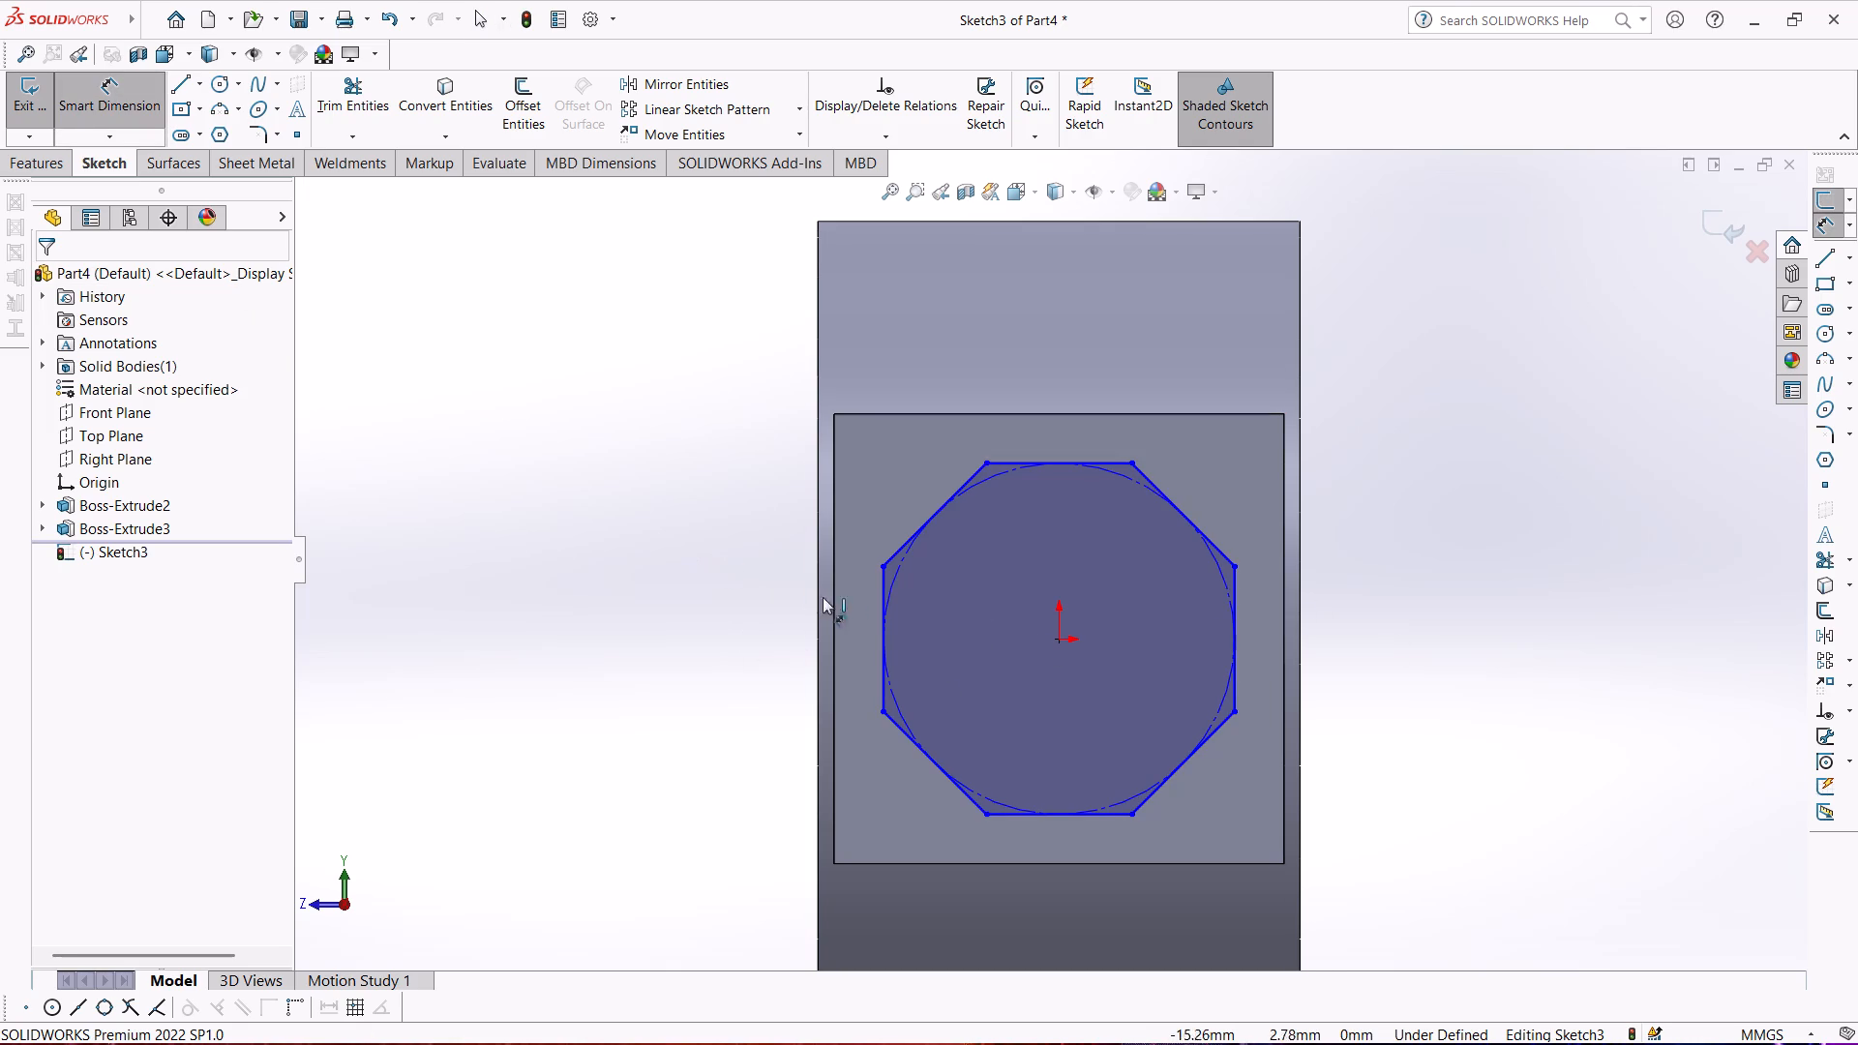
left_click(884, 629)
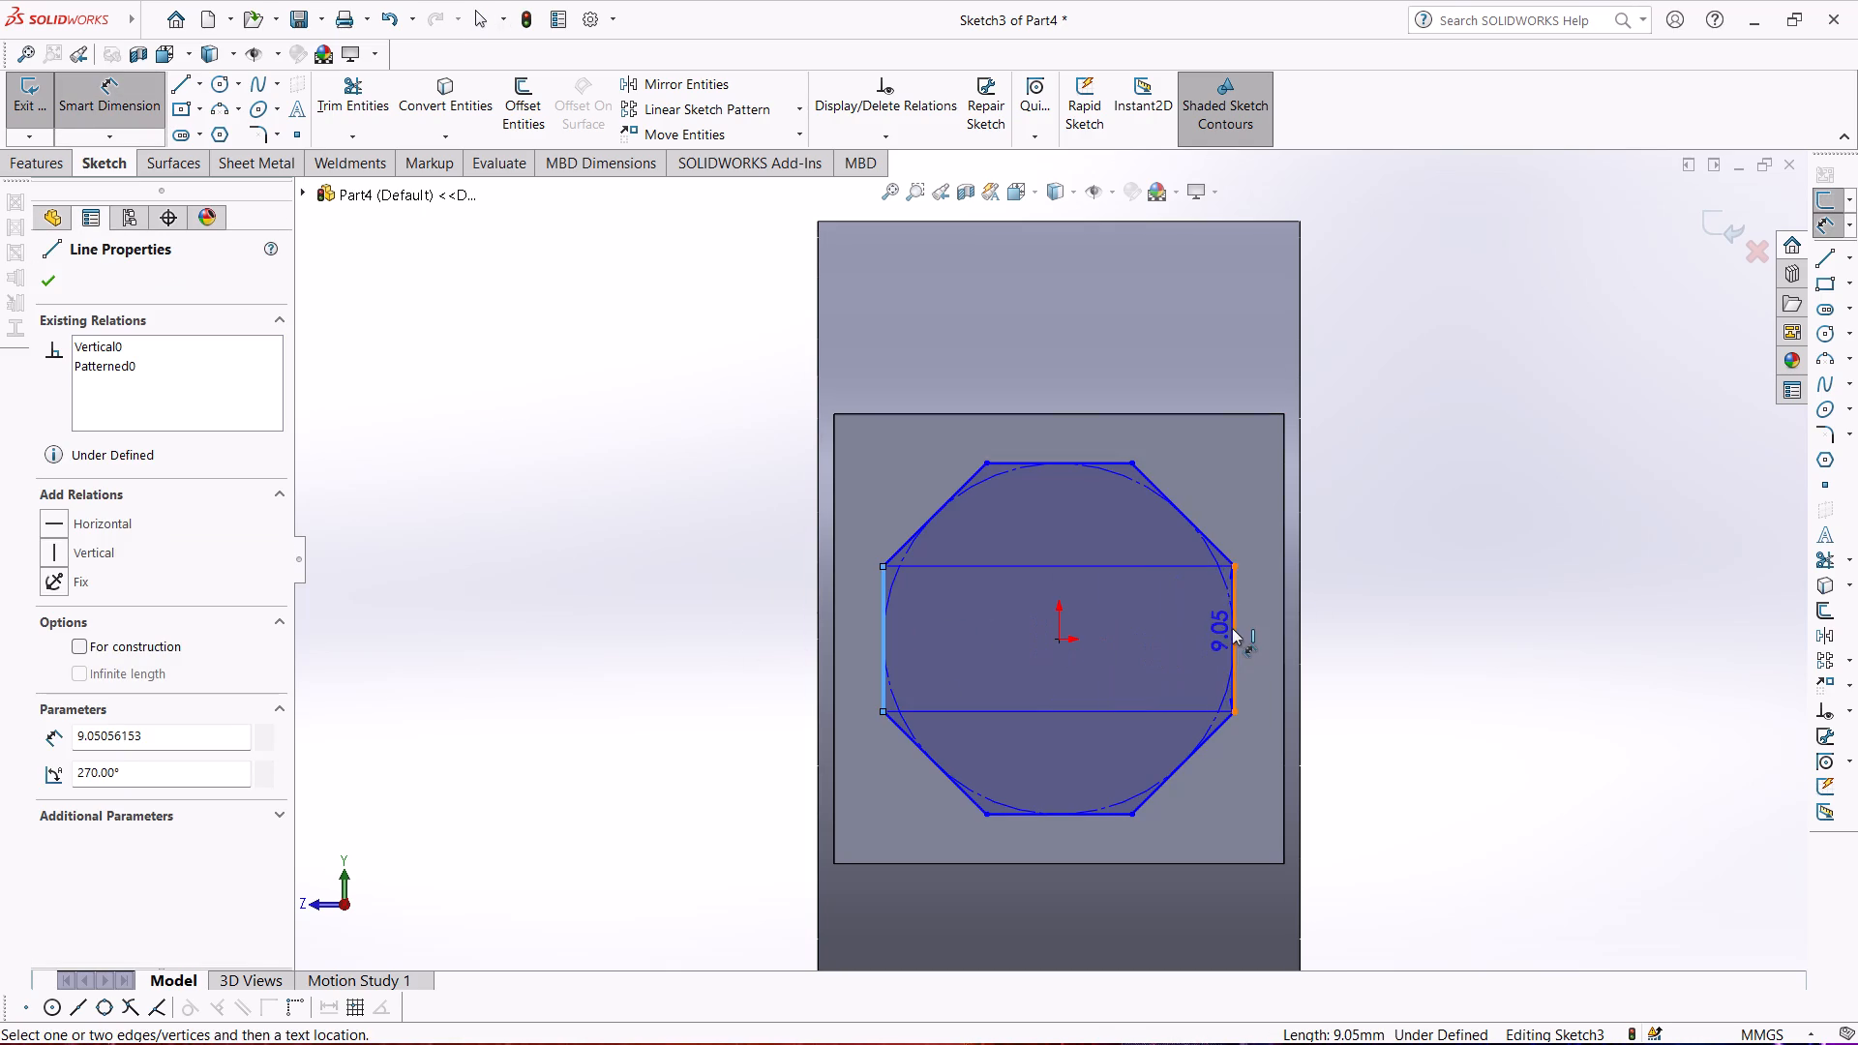
left_click(1232, 628)
left_click(1028, 348)
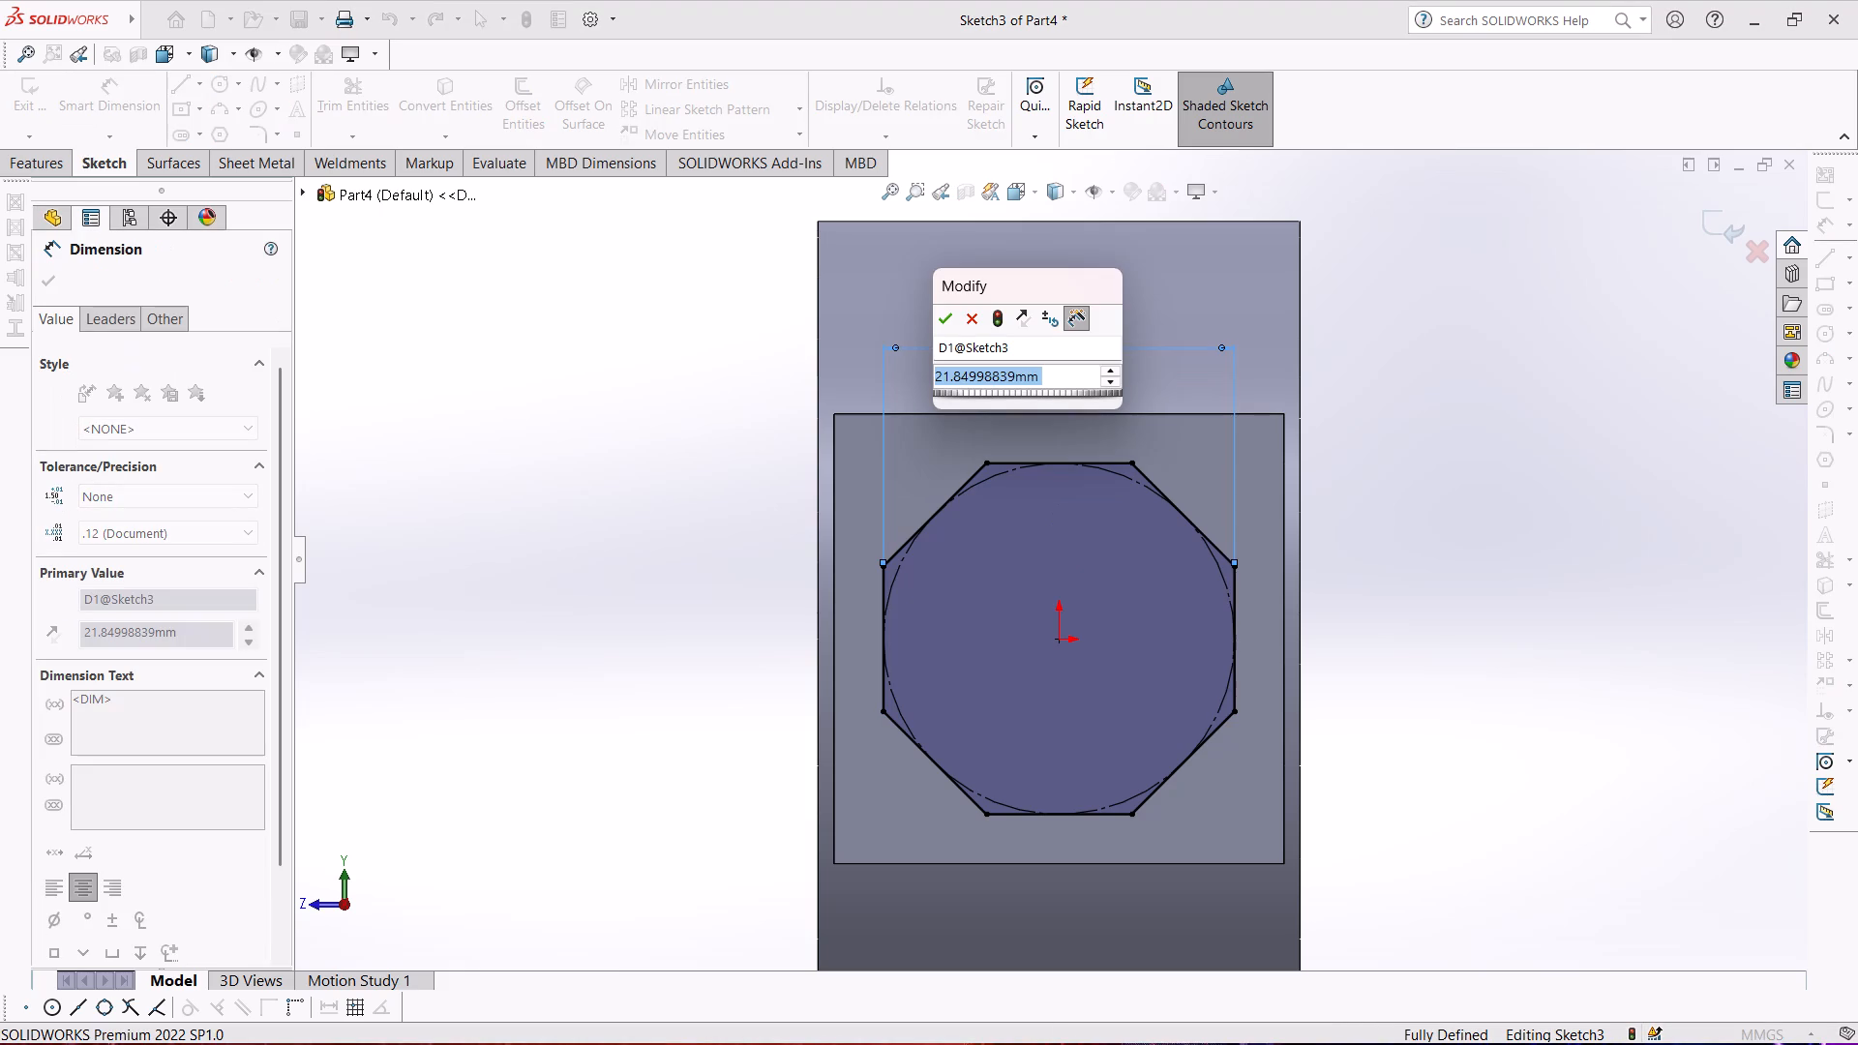
type("28")
key("Return")
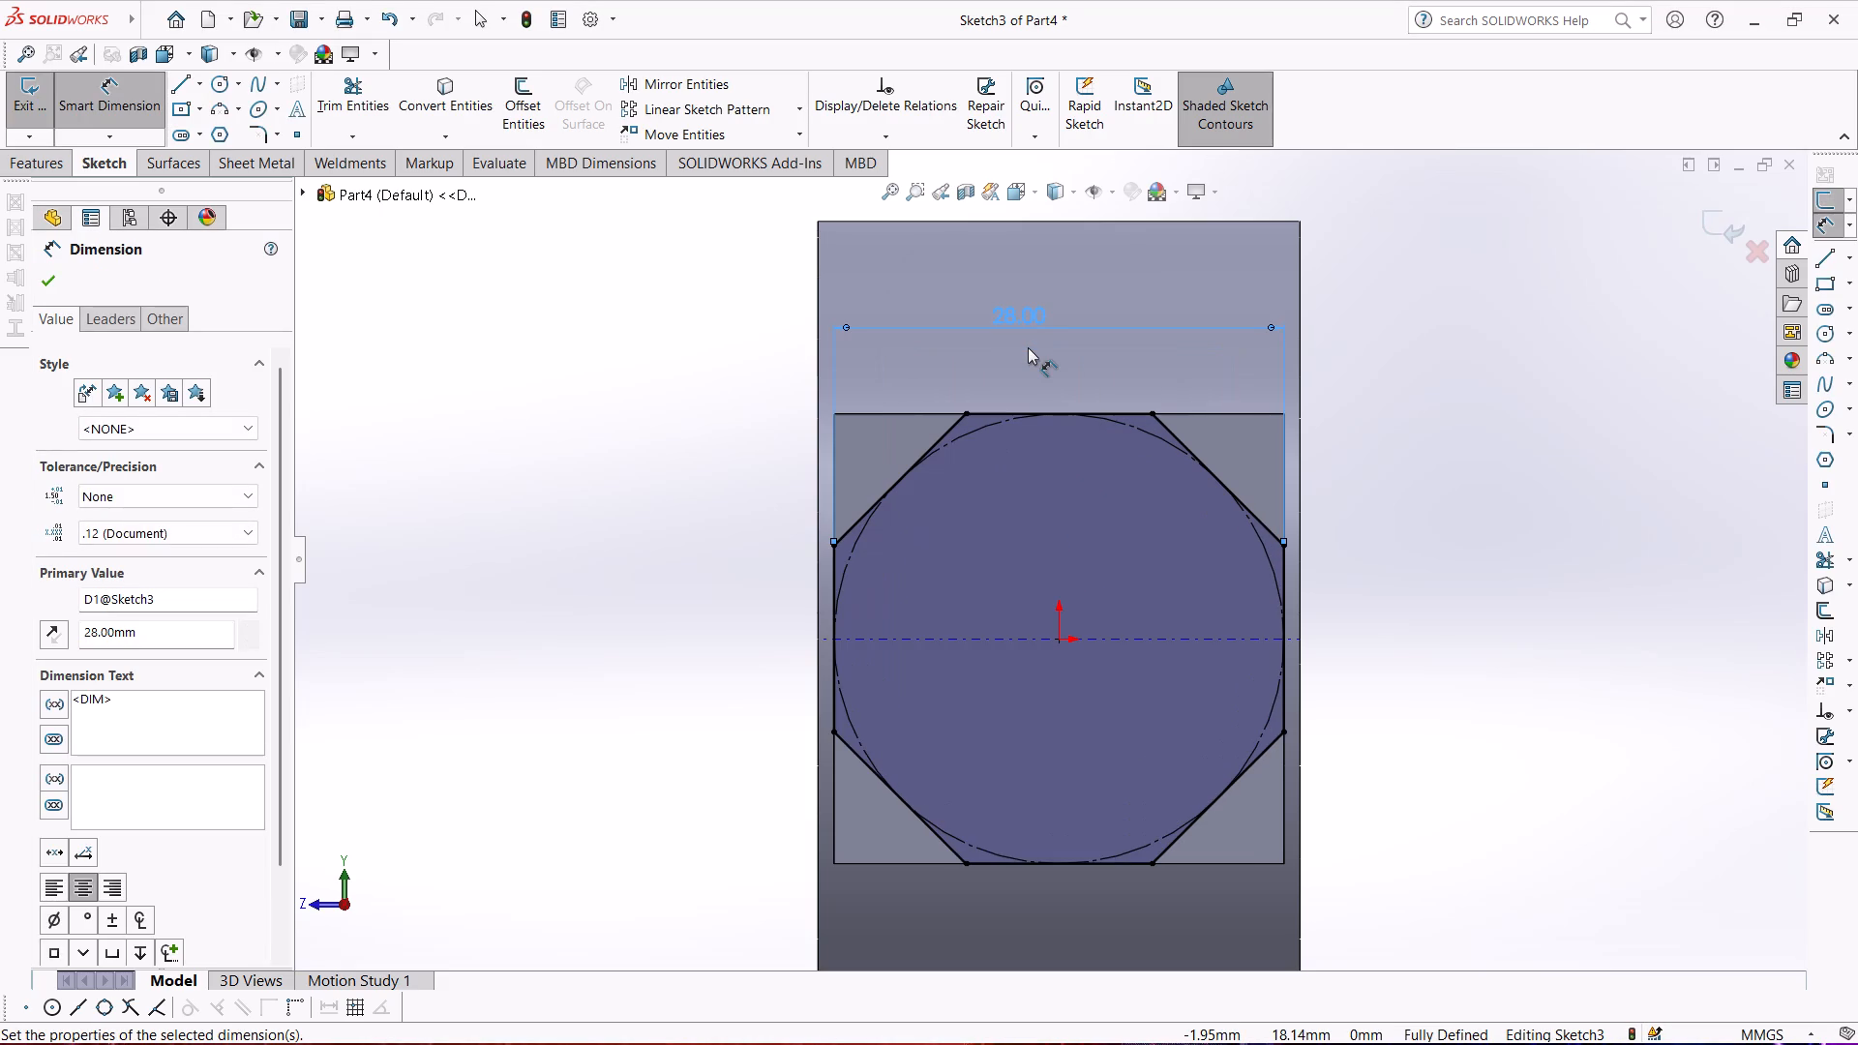
left_click(622, 474)
scroll(601, 616, "up", 2)
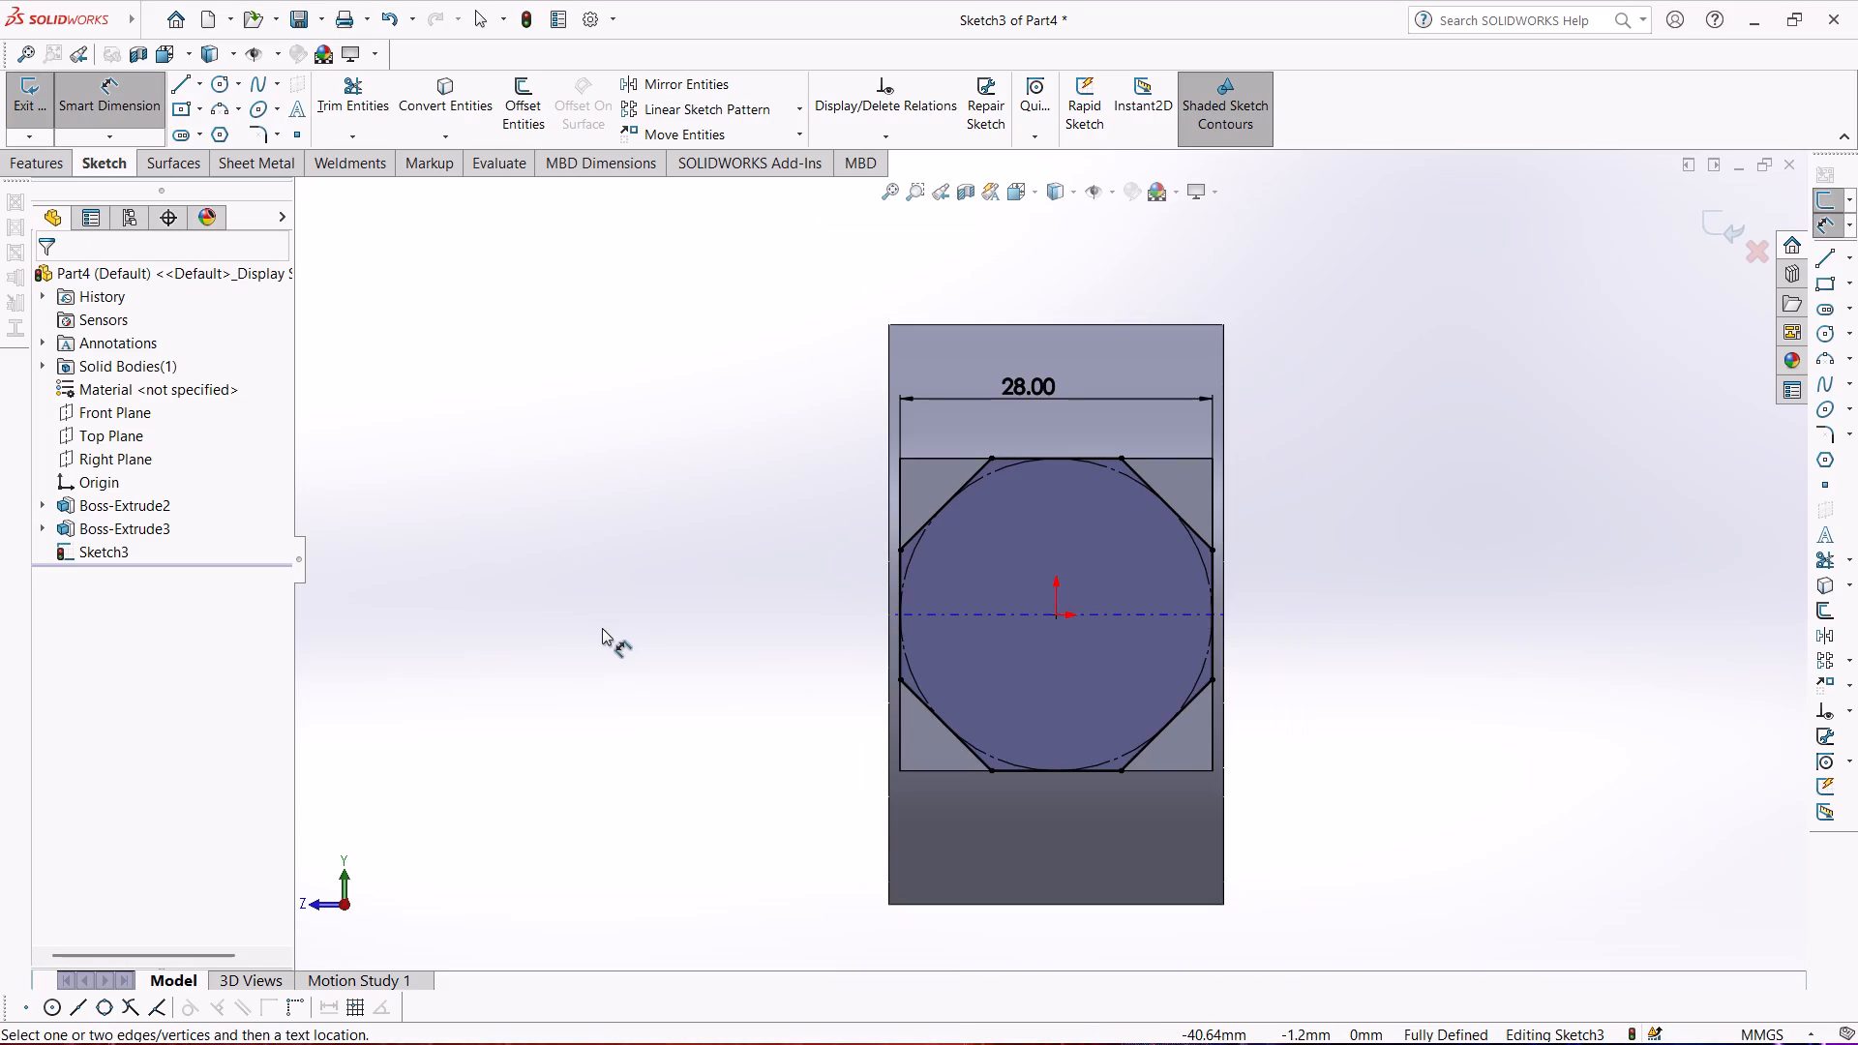
middle_click_drag(602, 628, 625, 540)
scroll(659, 495, "up", 1)
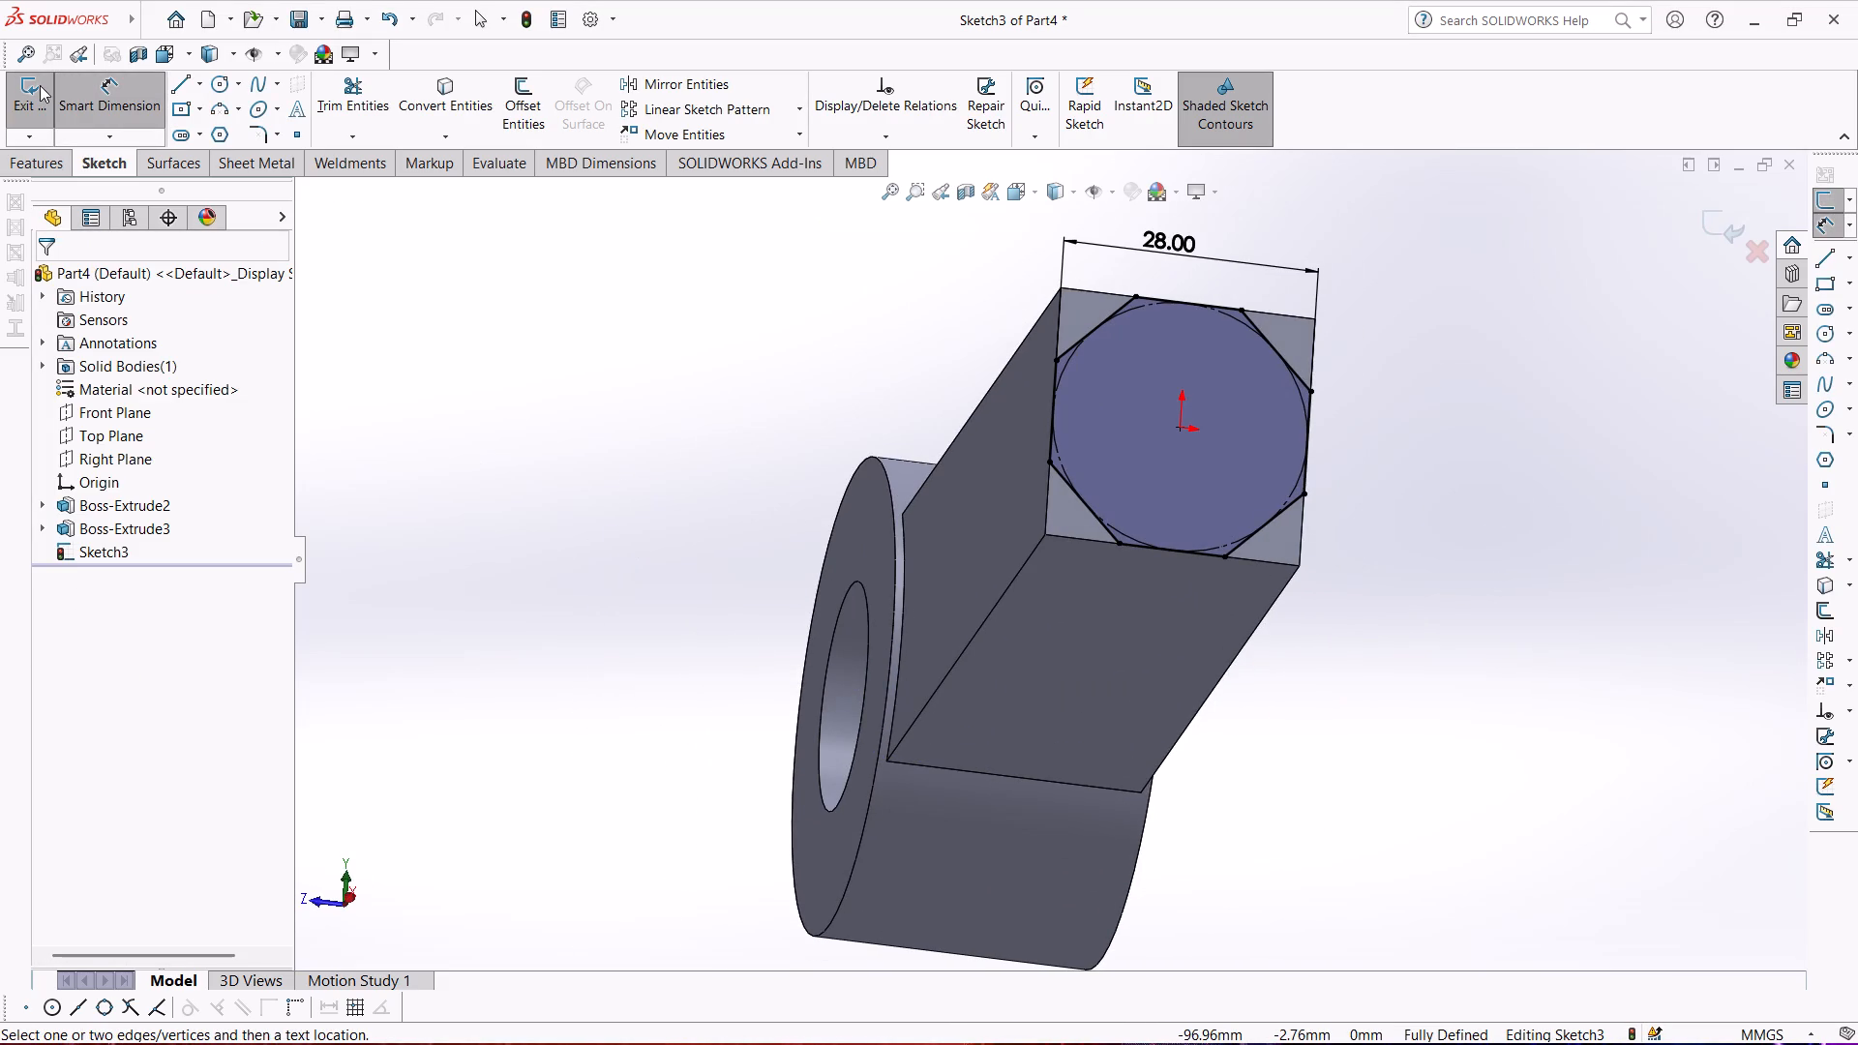
left_click(25, 96)
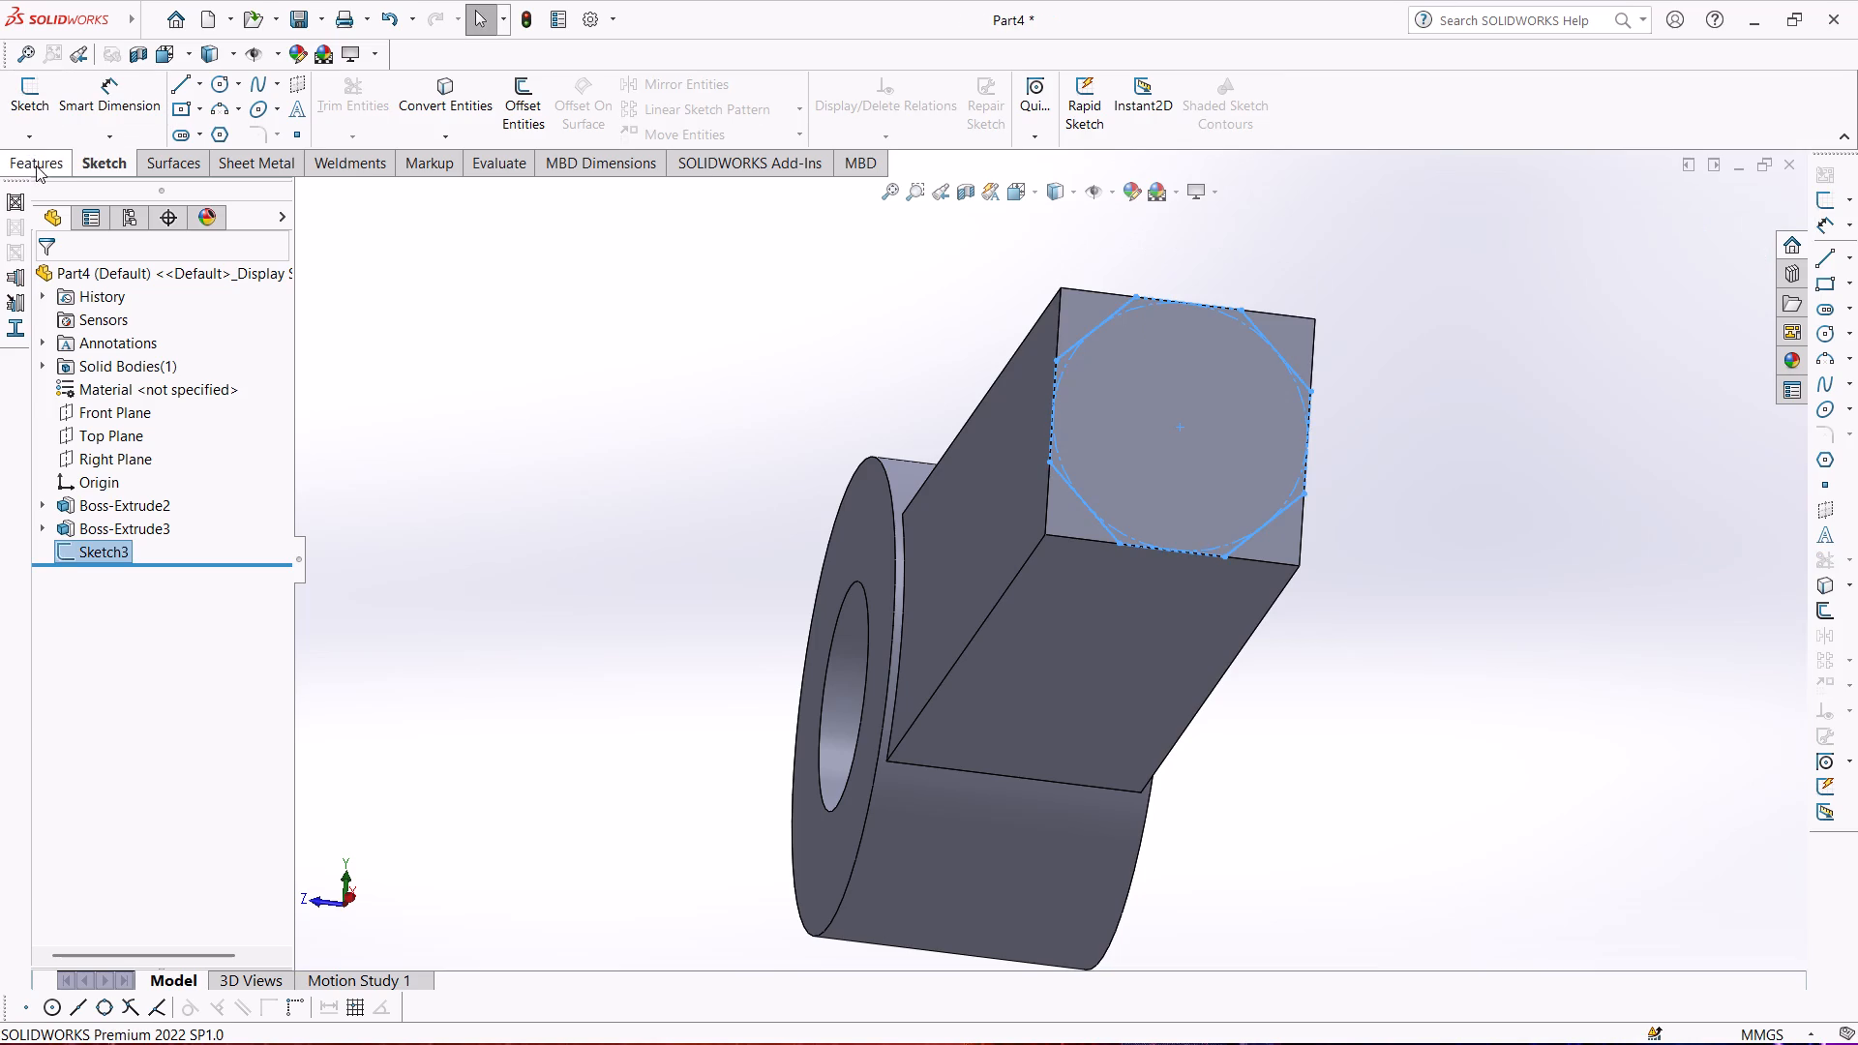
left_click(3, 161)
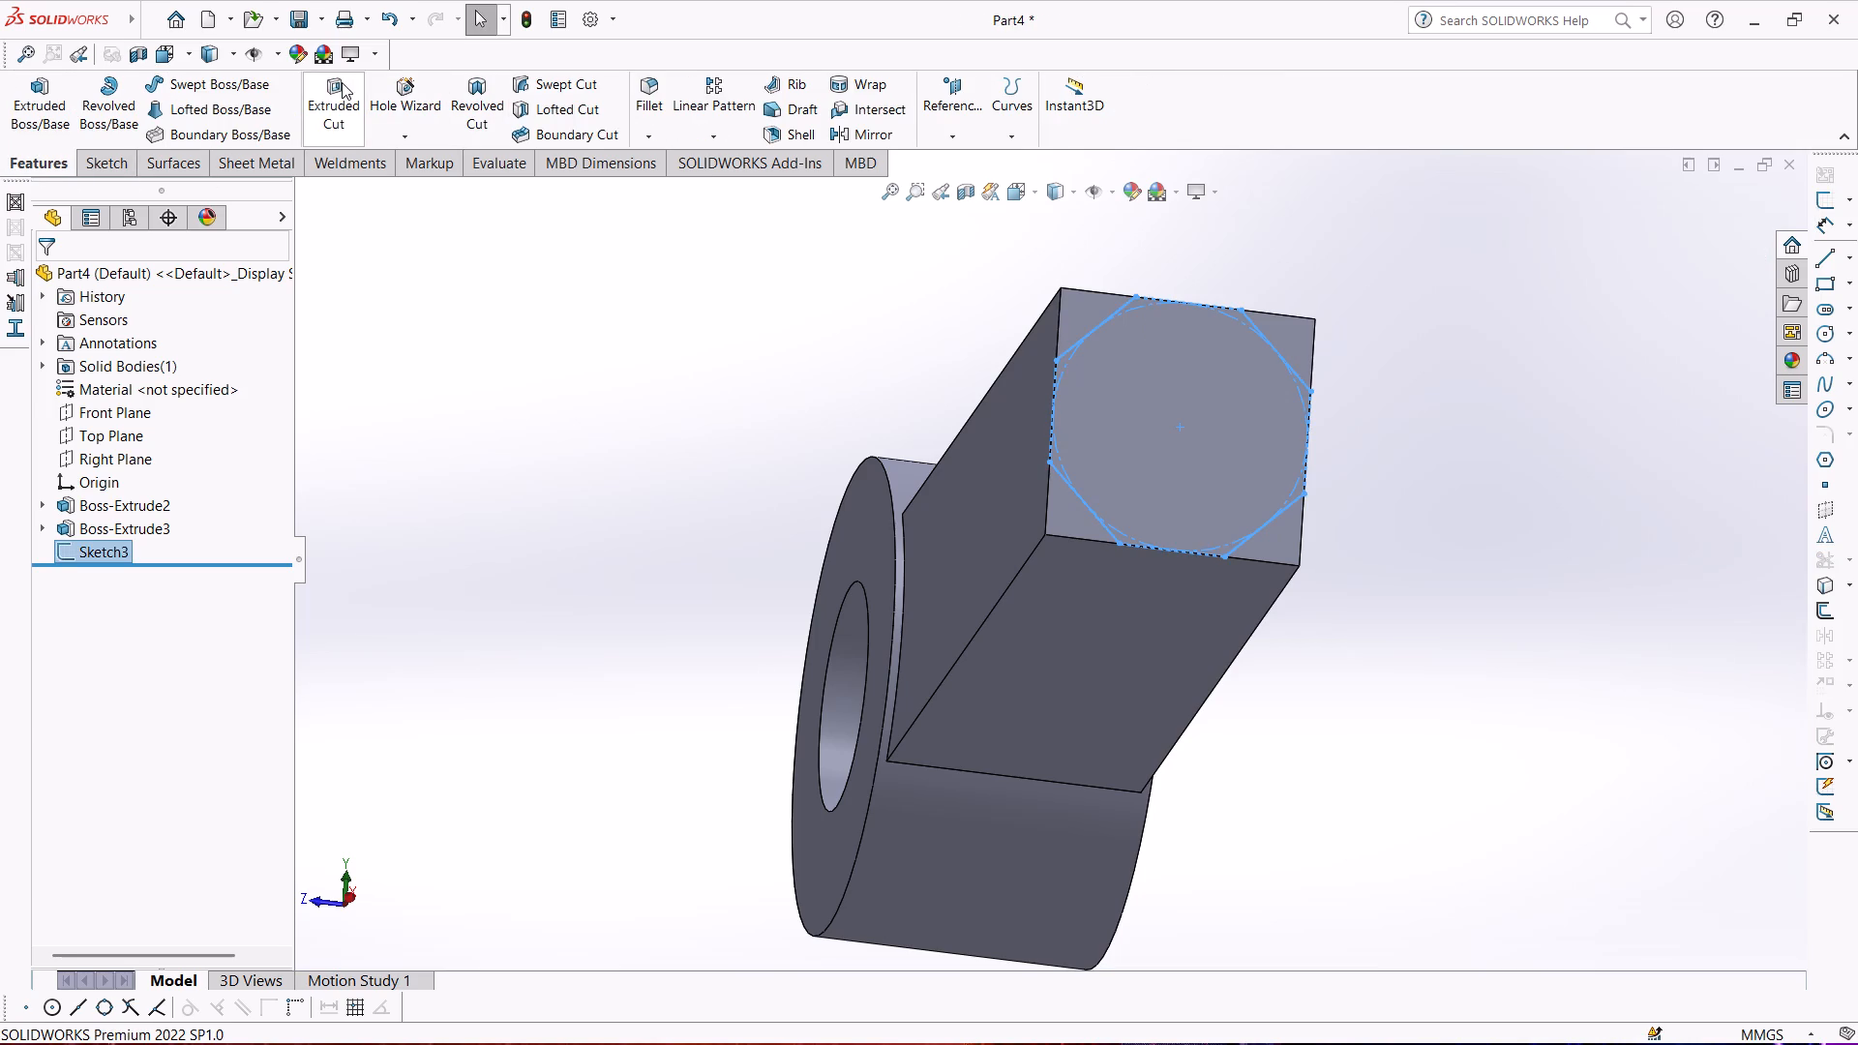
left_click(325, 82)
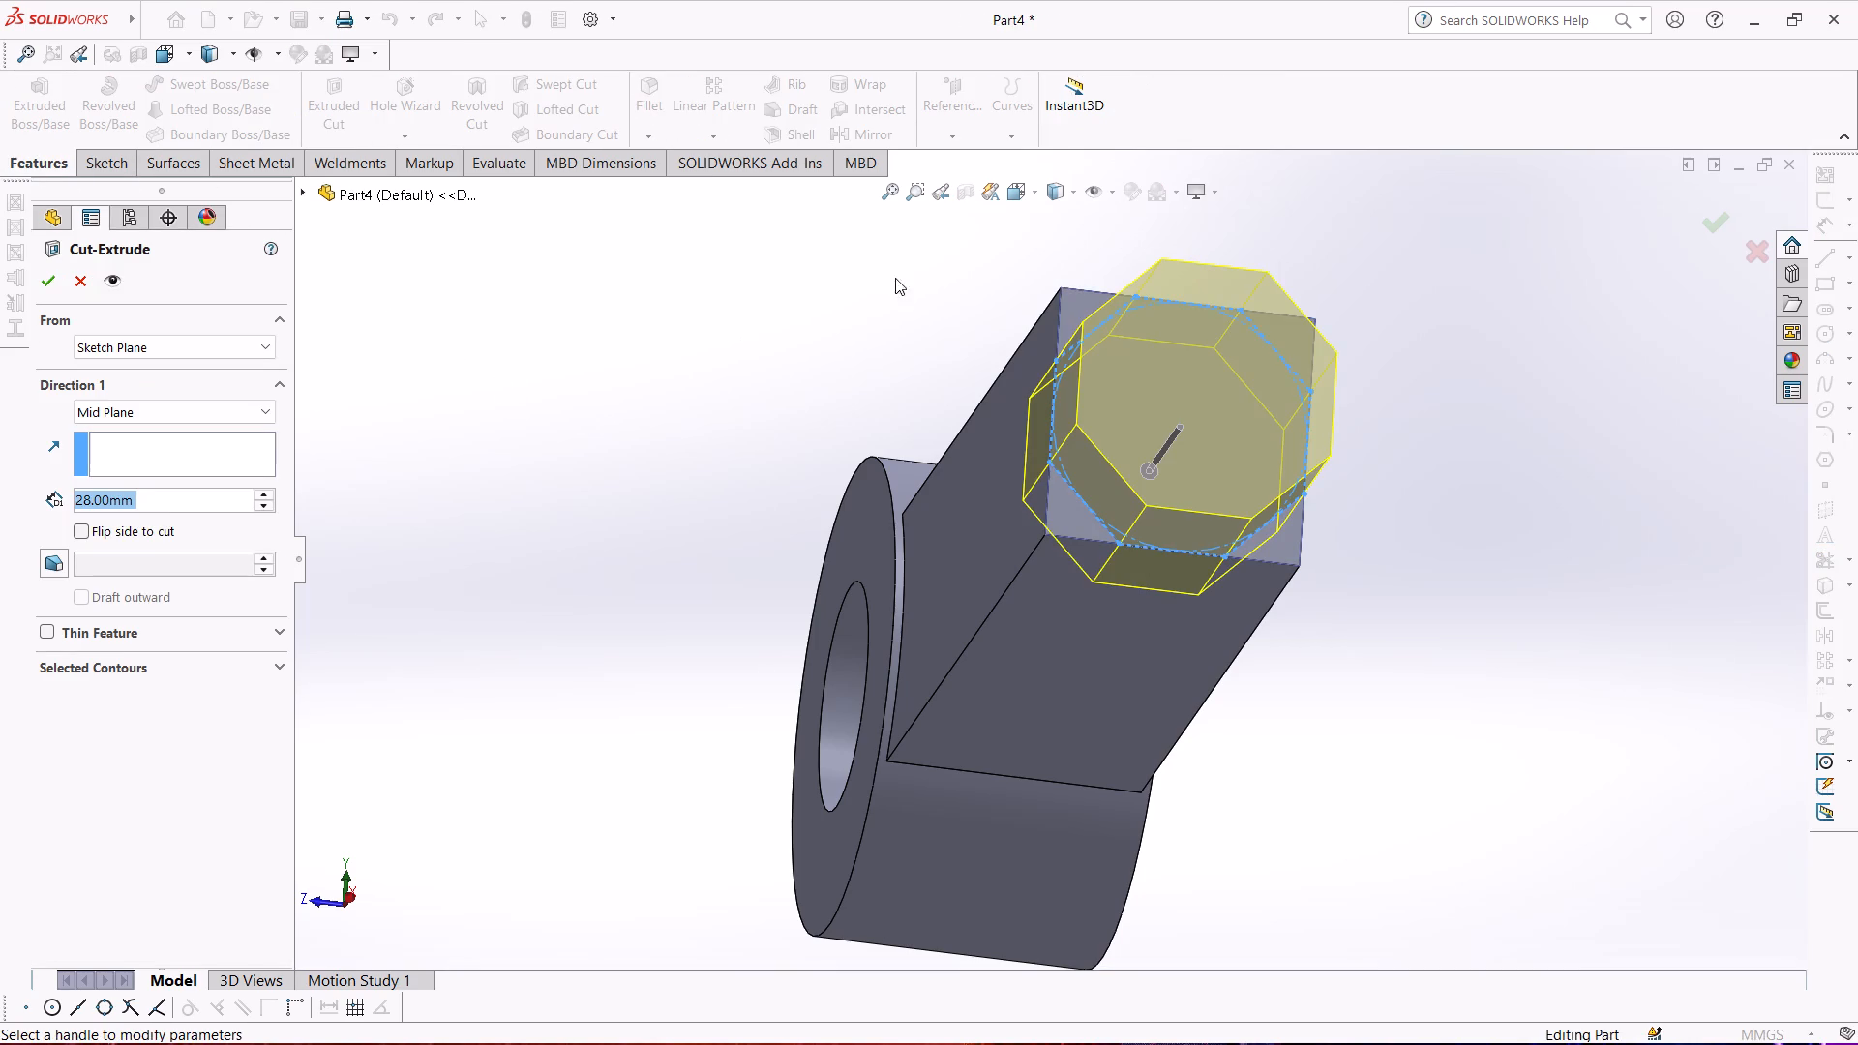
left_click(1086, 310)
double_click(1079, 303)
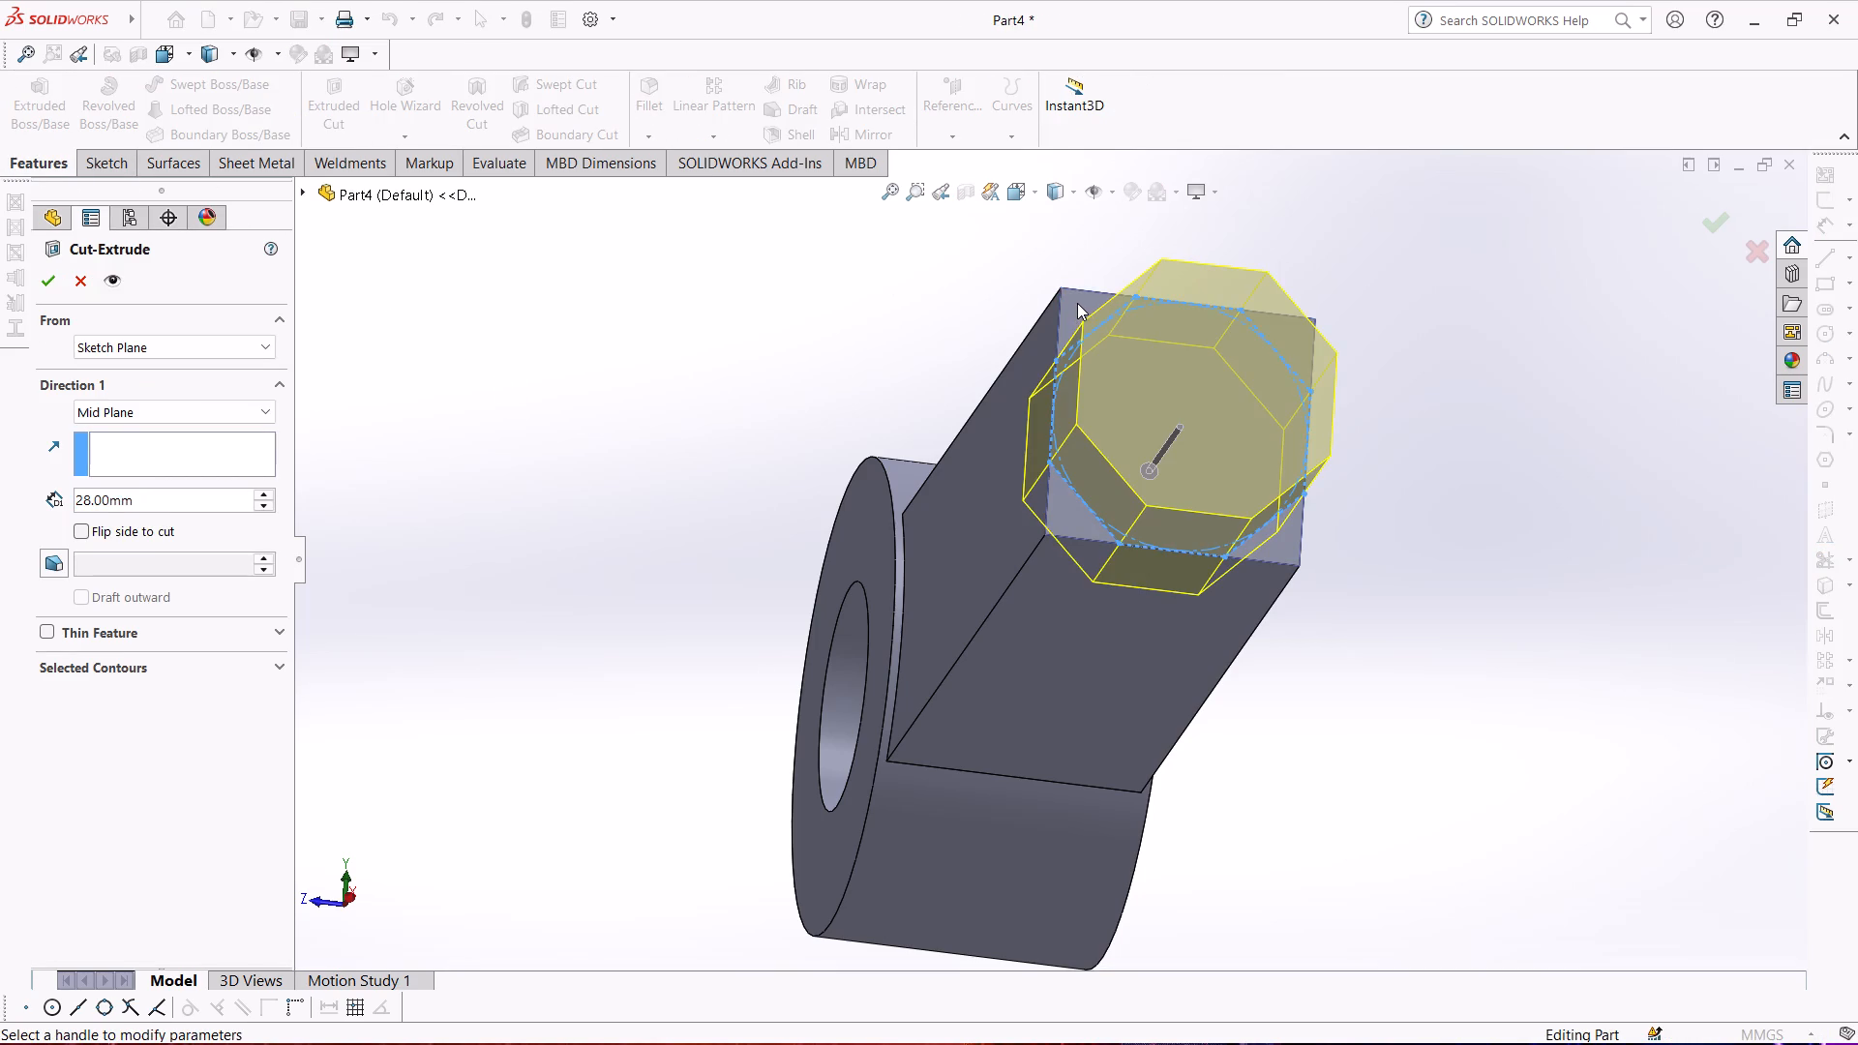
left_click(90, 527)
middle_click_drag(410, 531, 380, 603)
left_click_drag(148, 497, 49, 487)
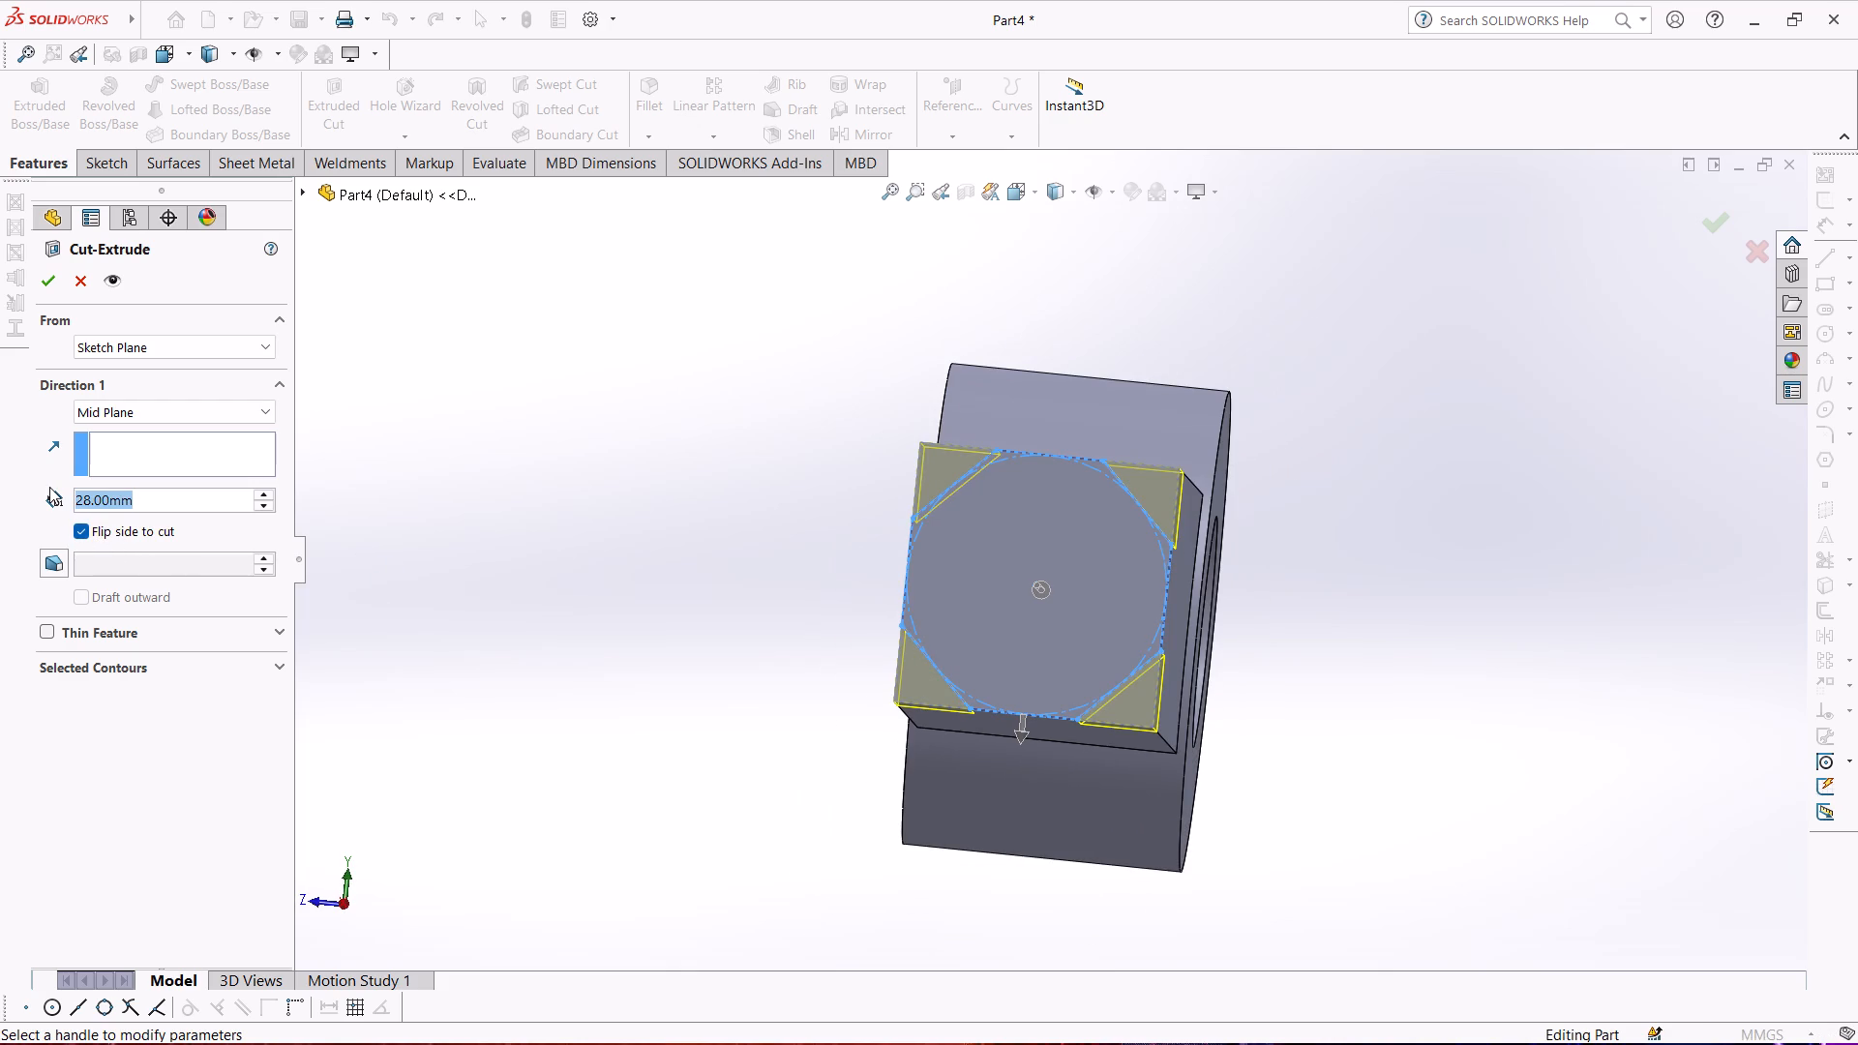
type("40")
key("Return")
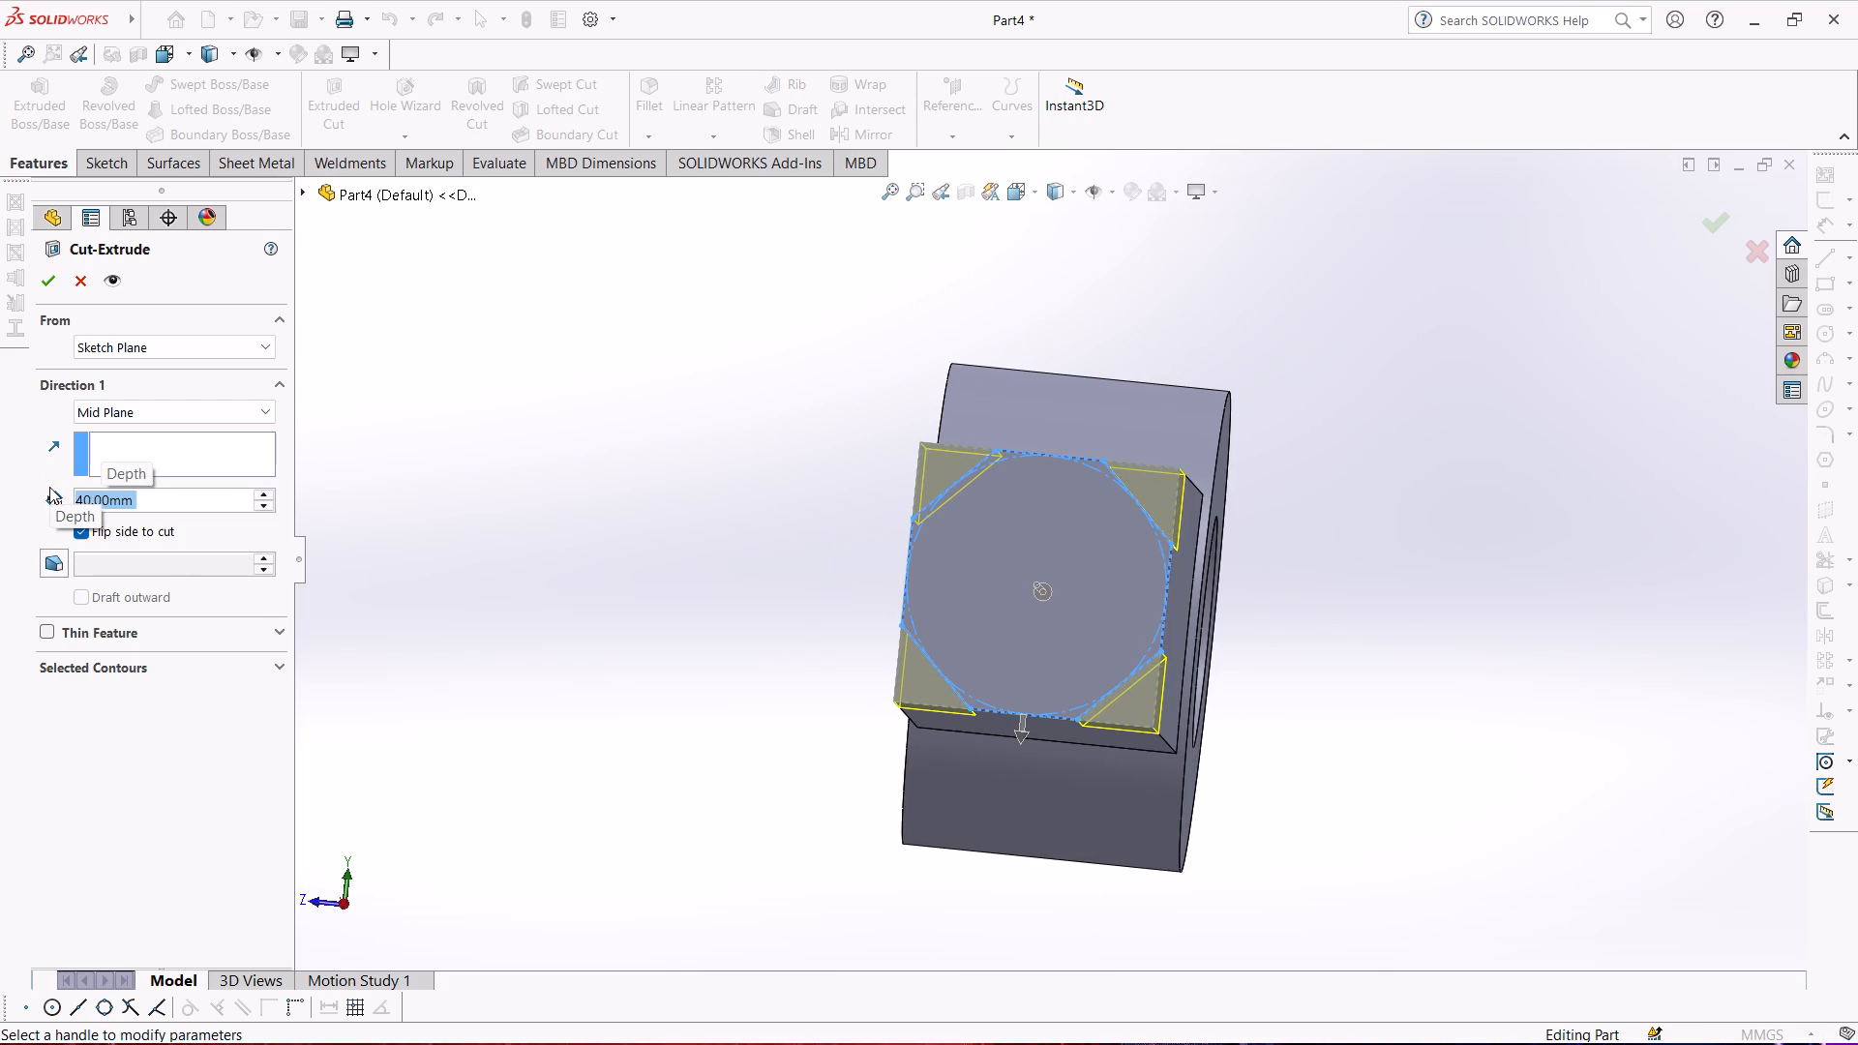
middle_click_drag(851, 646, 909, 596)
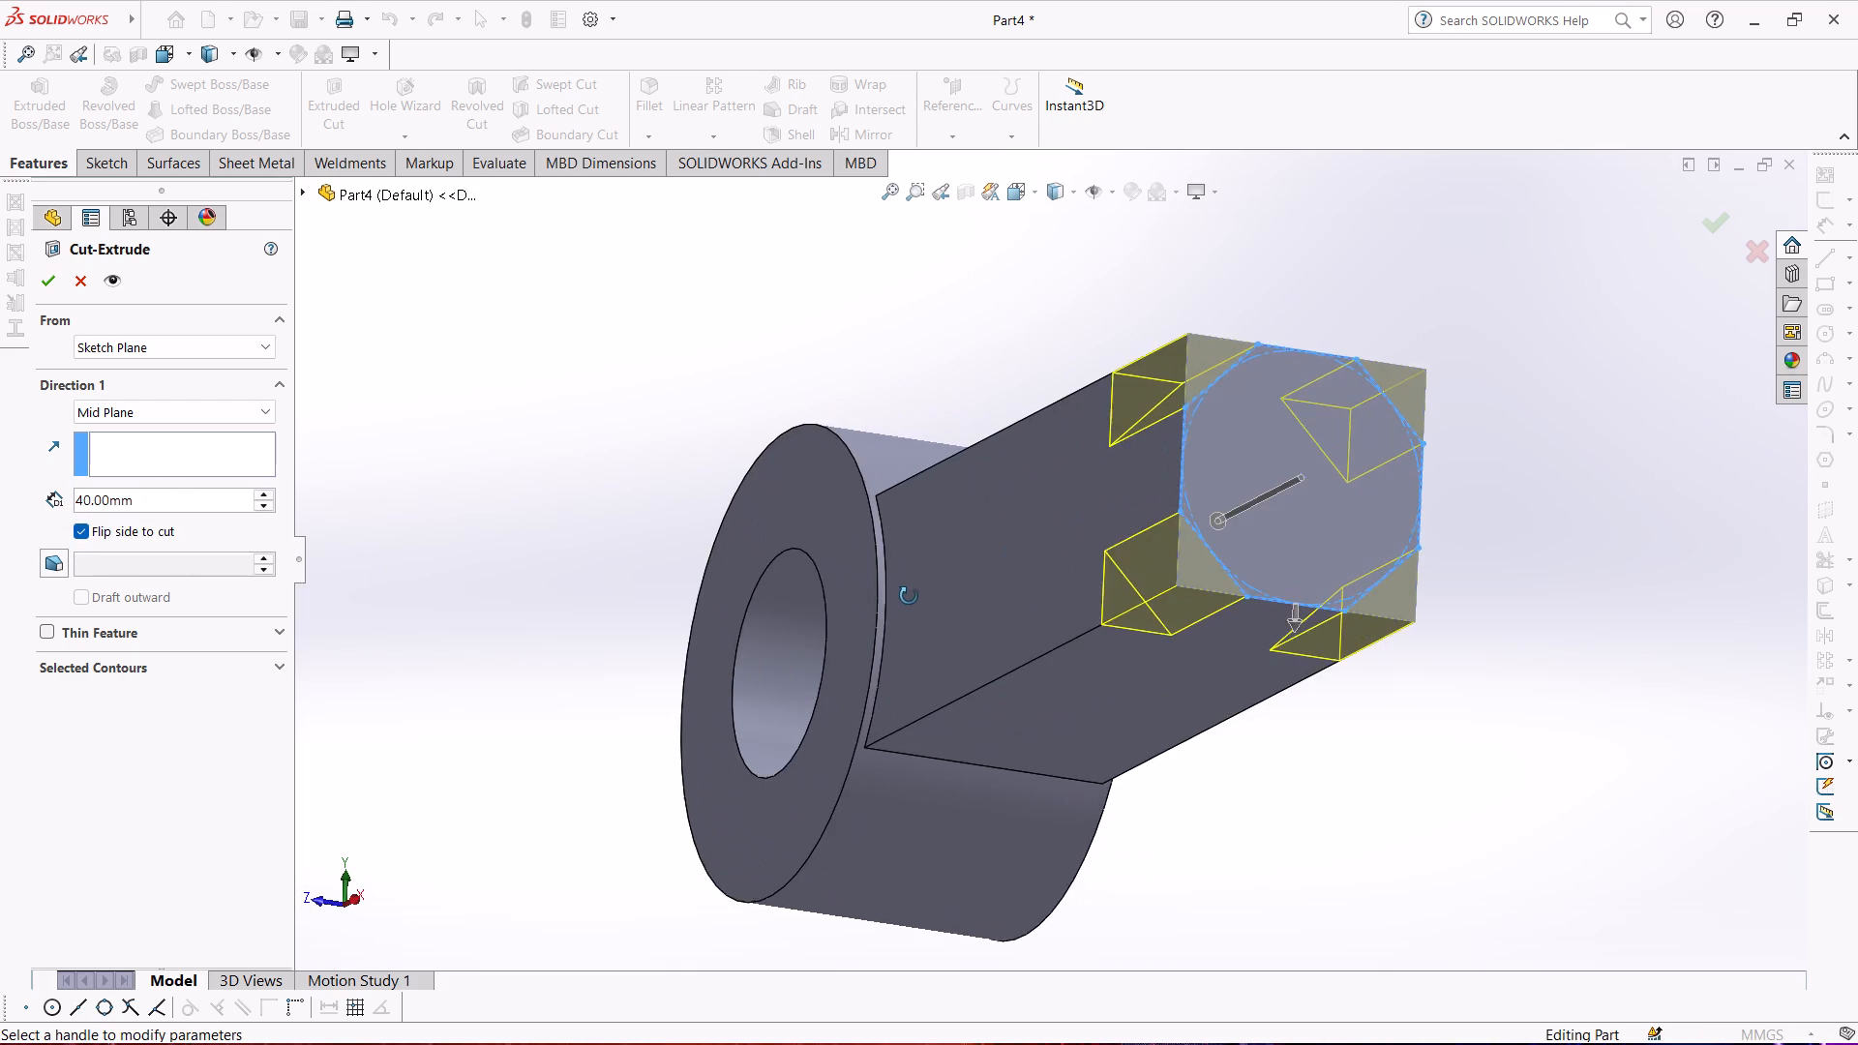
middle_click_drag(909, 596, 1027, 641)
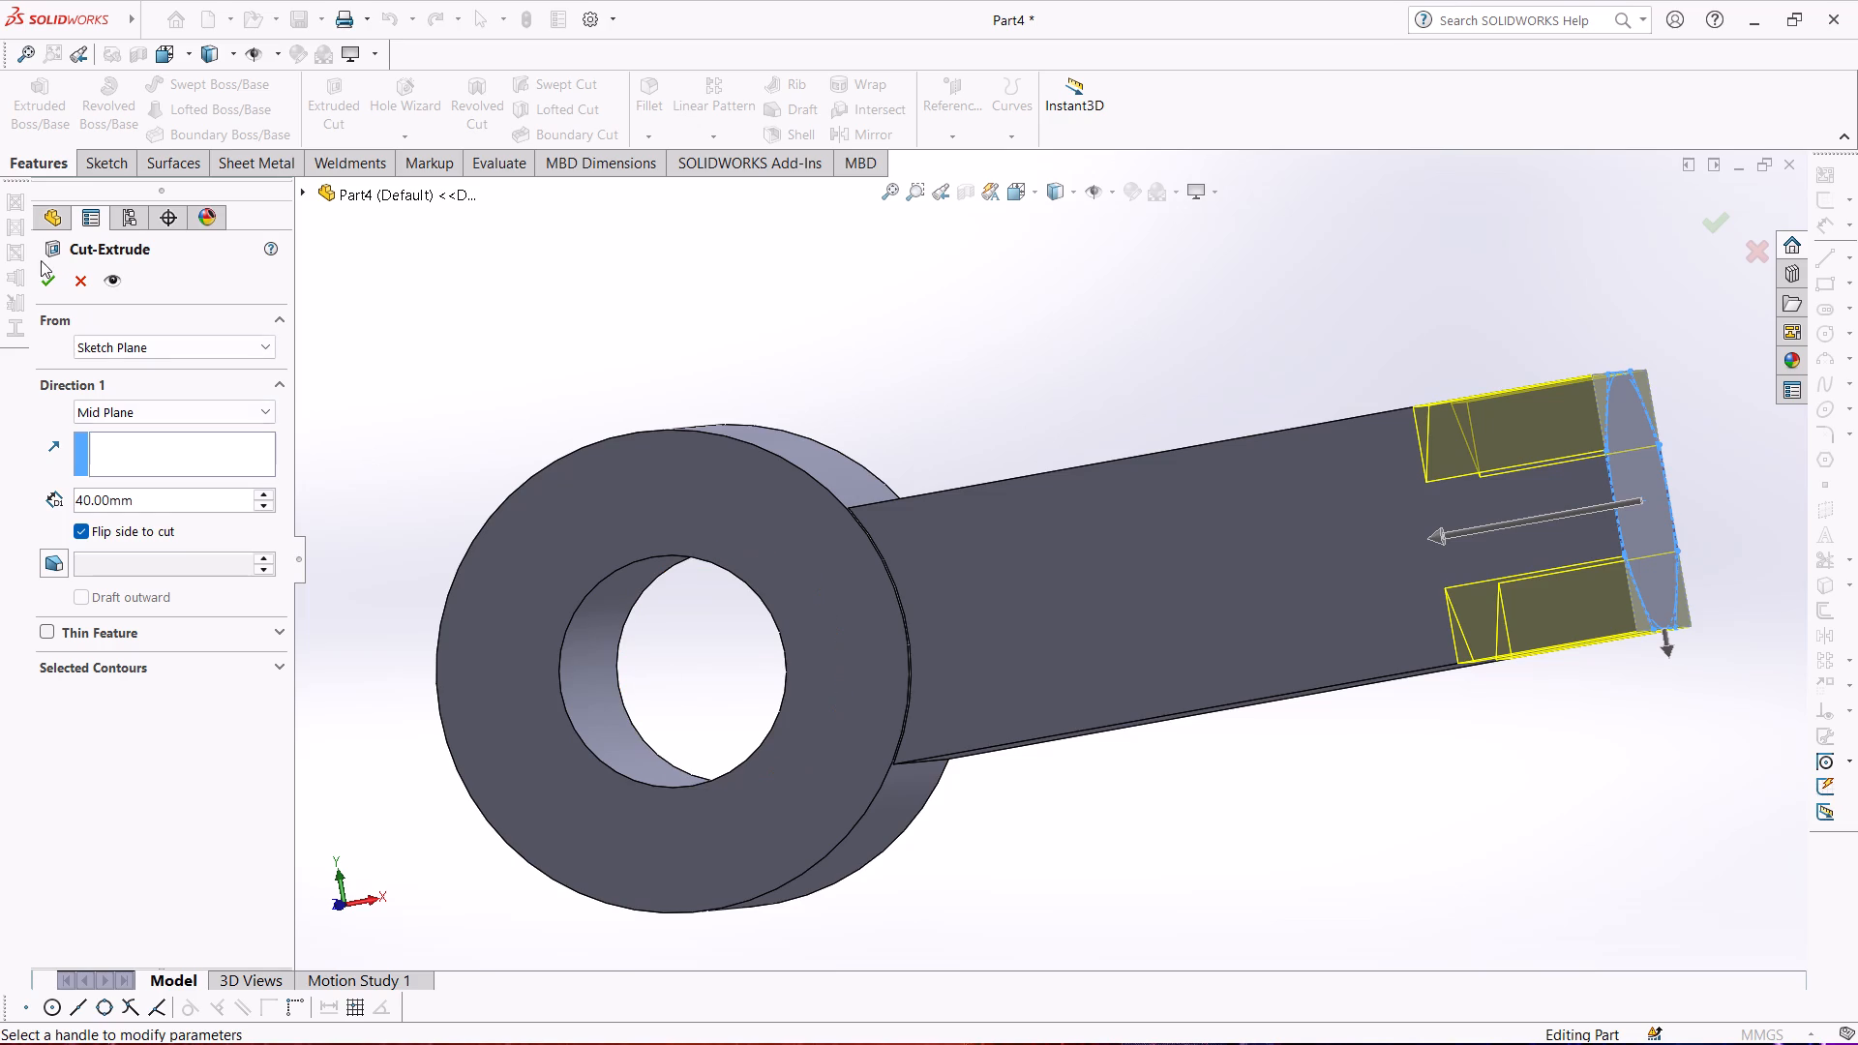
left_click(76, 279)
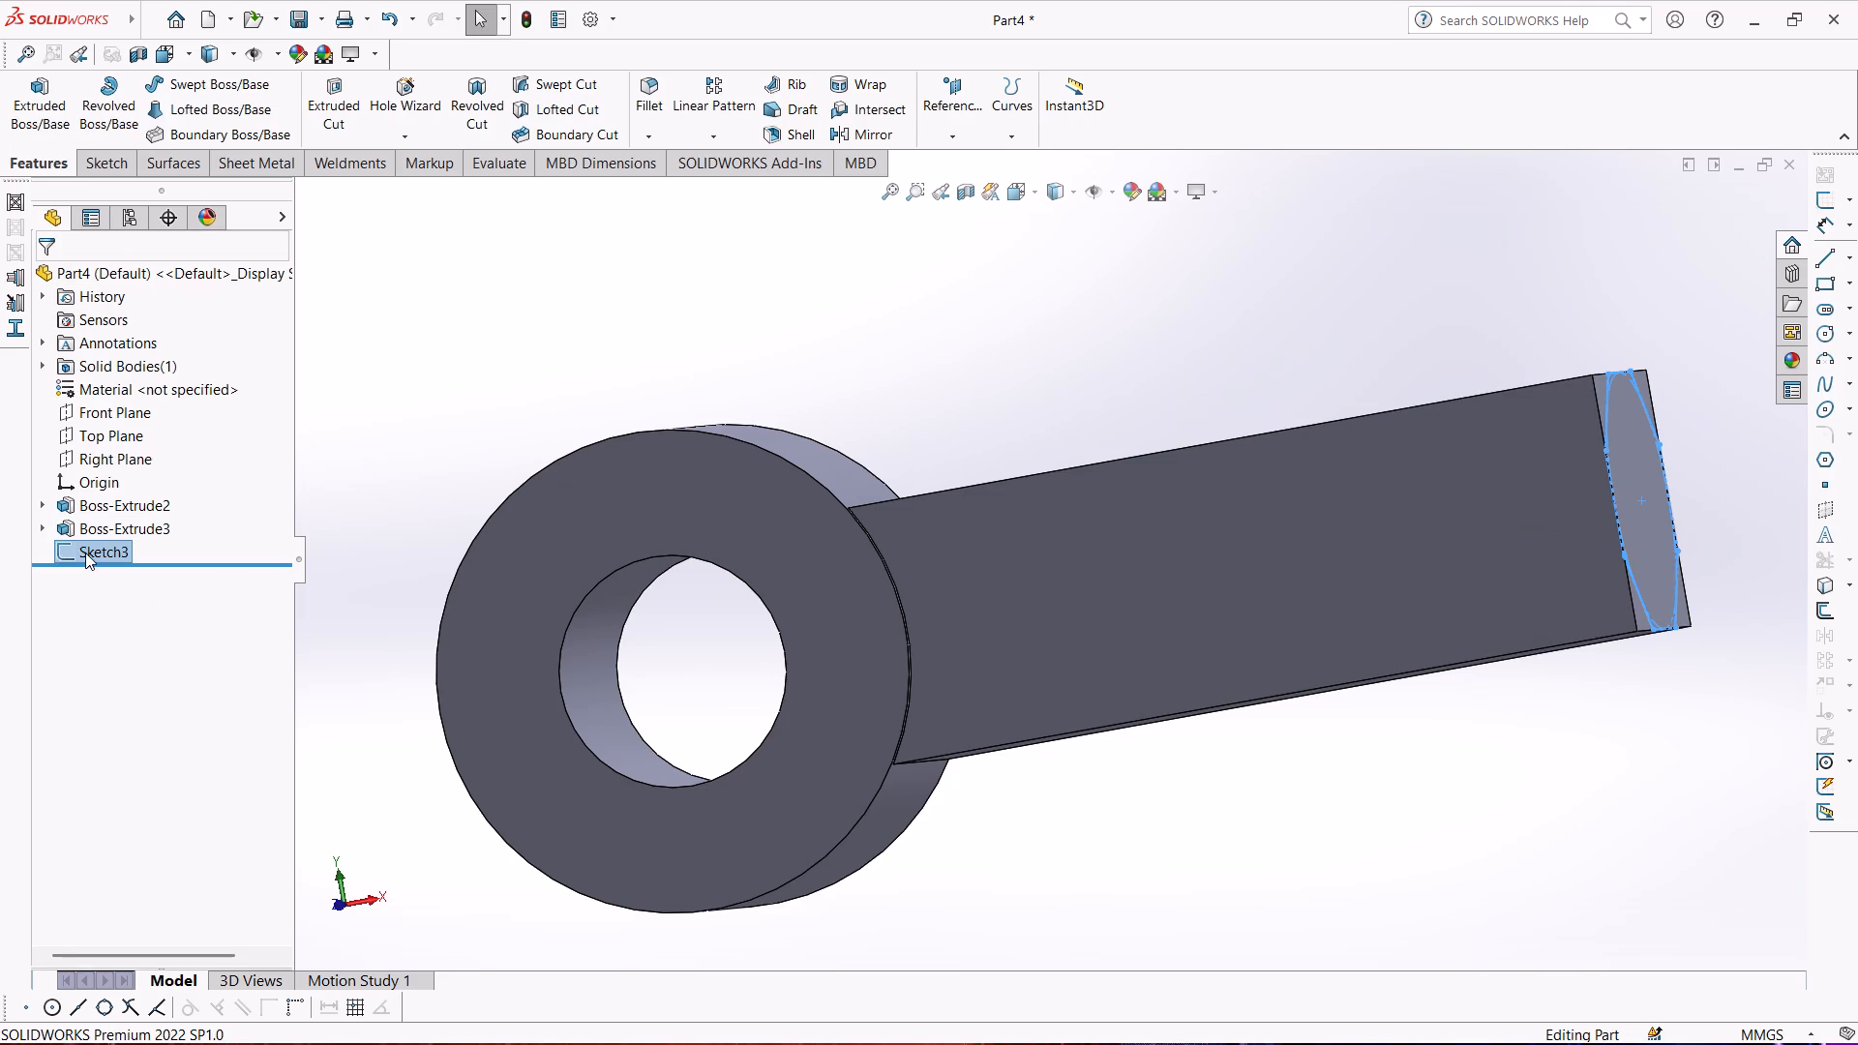
Open the shank's rectangle sketch to examine its length and position dimensions, and close it without edits.
left_click(55, 501)
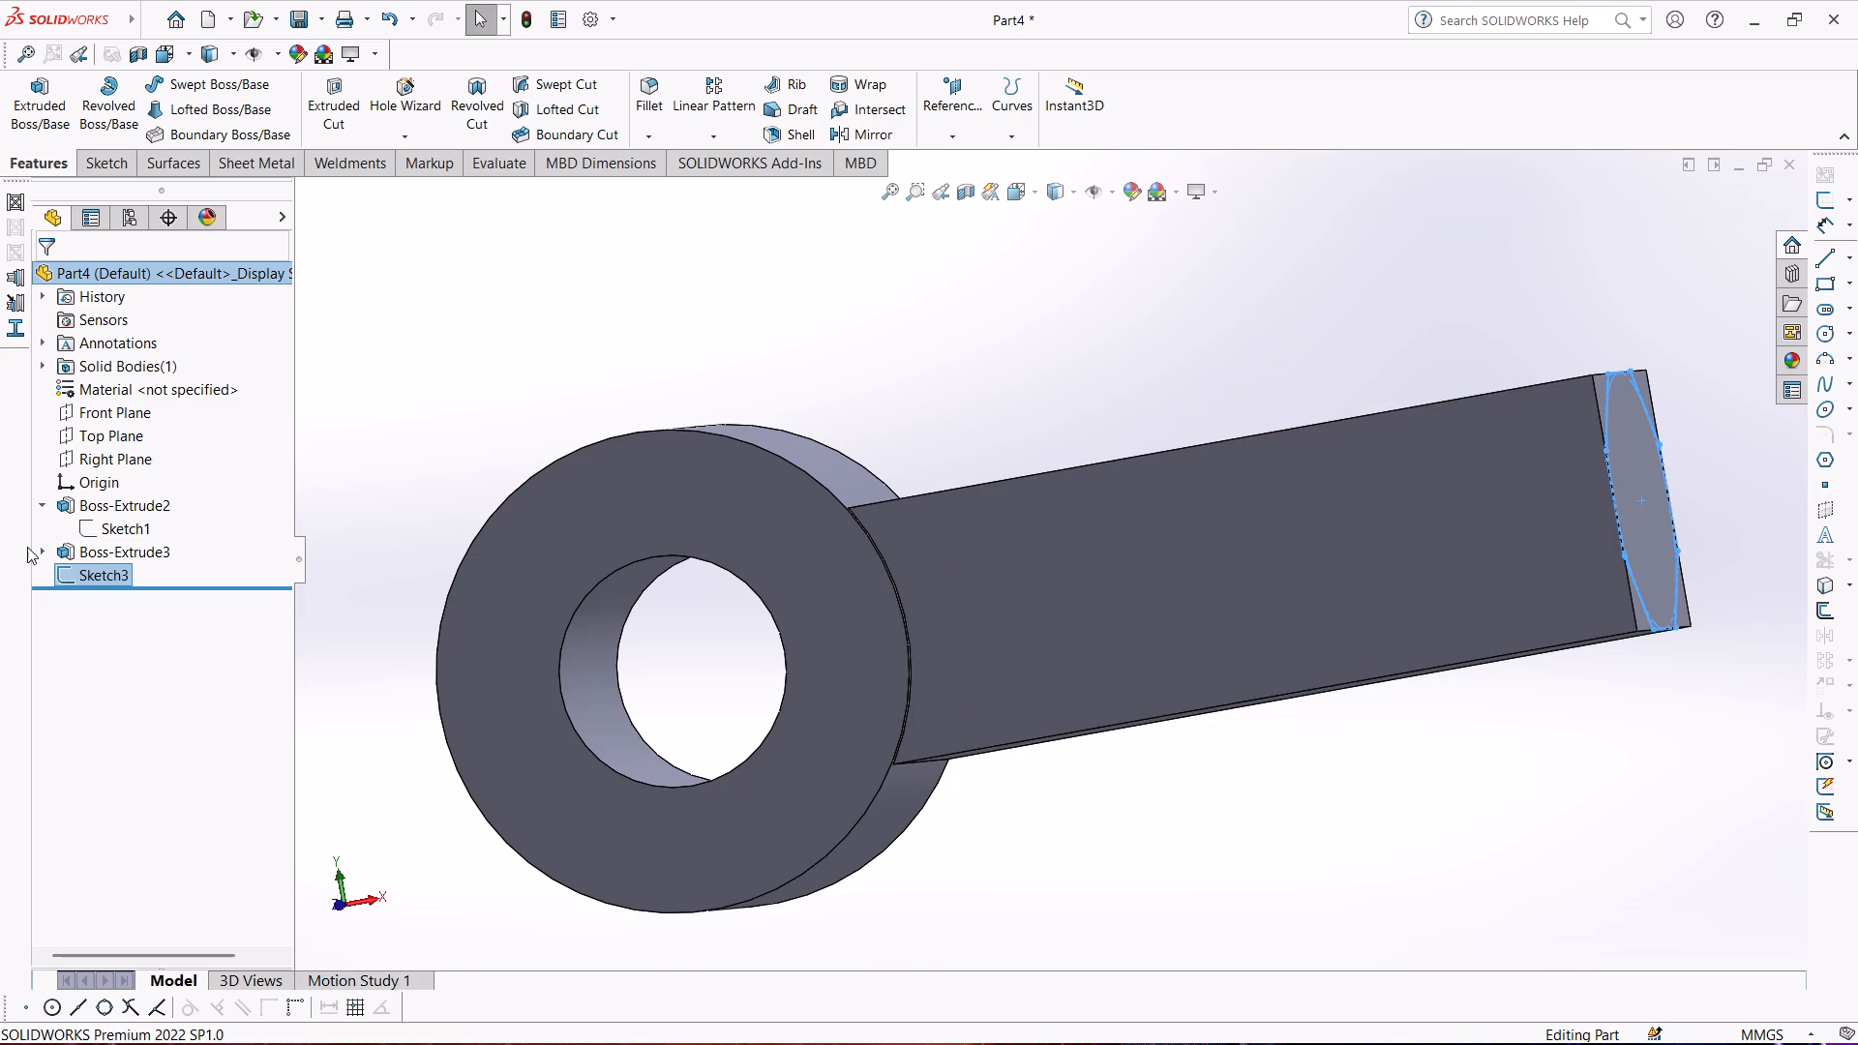
left_click(39, 546)
left_click(73, 542)
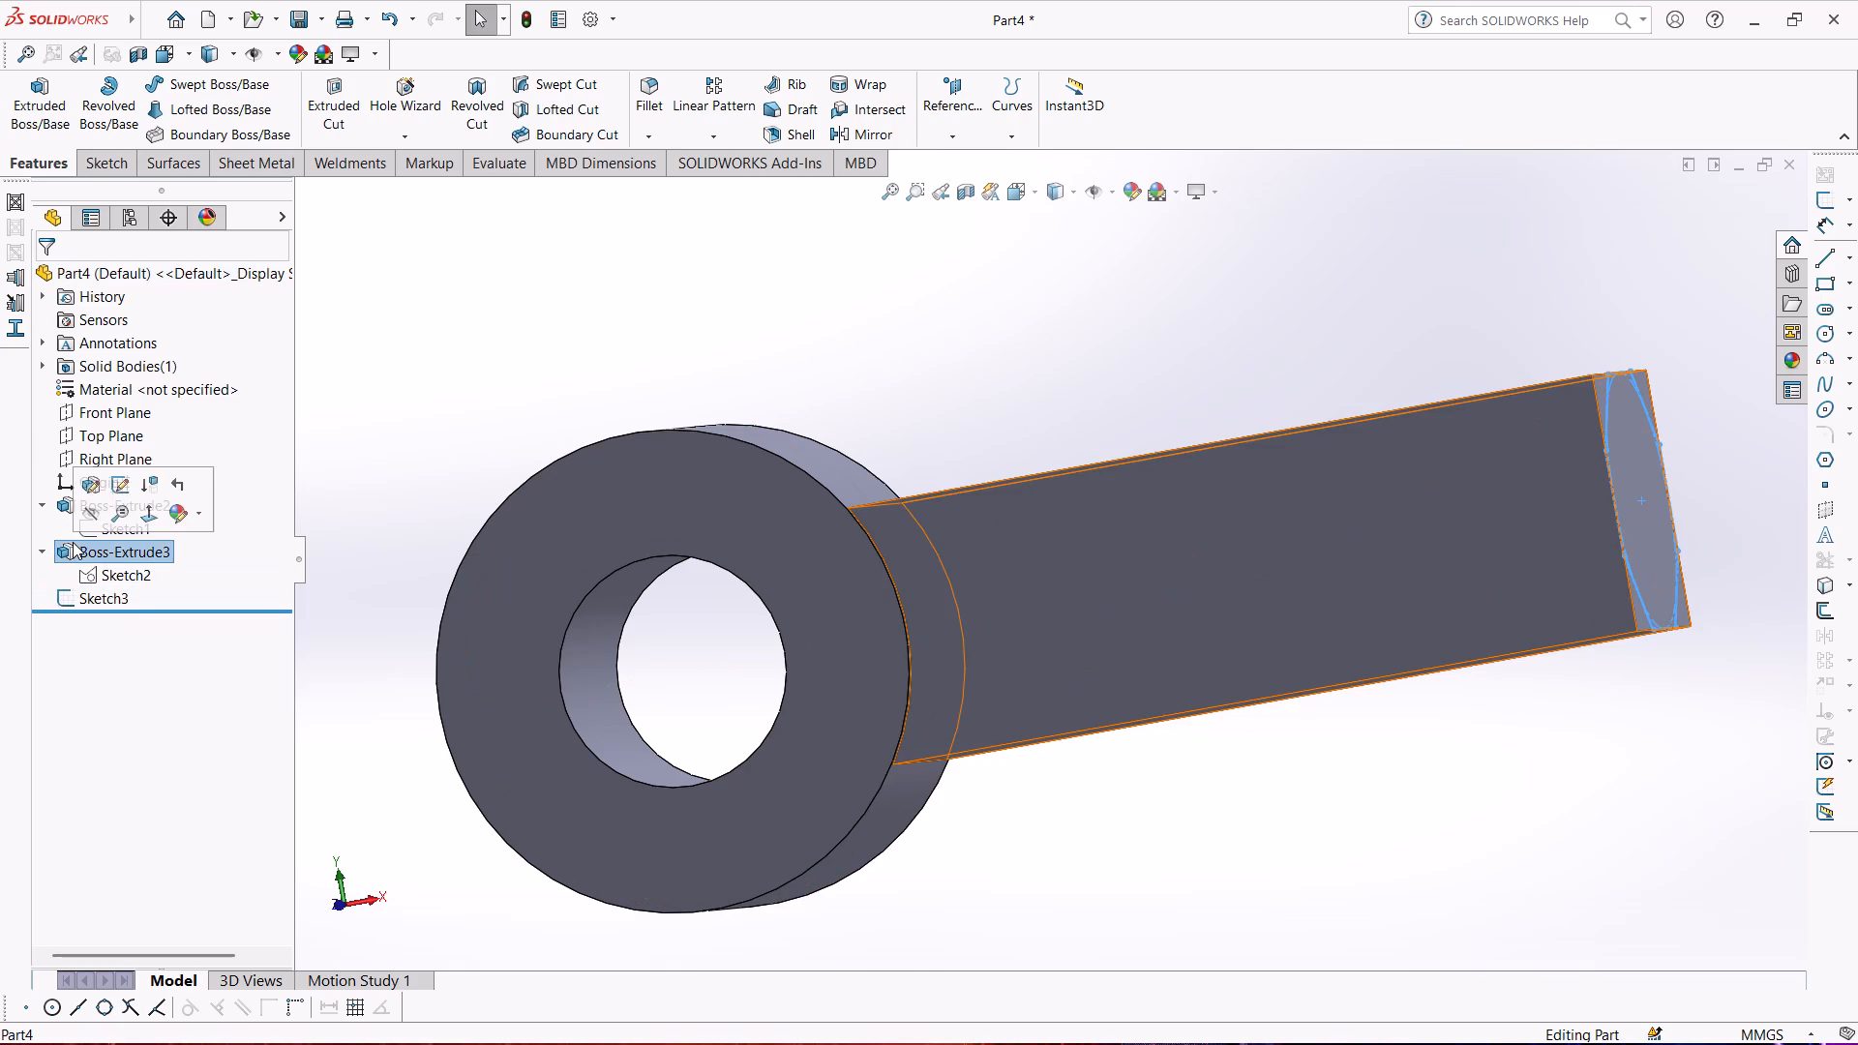
left_click(101, 577)
left_click(124, 521)
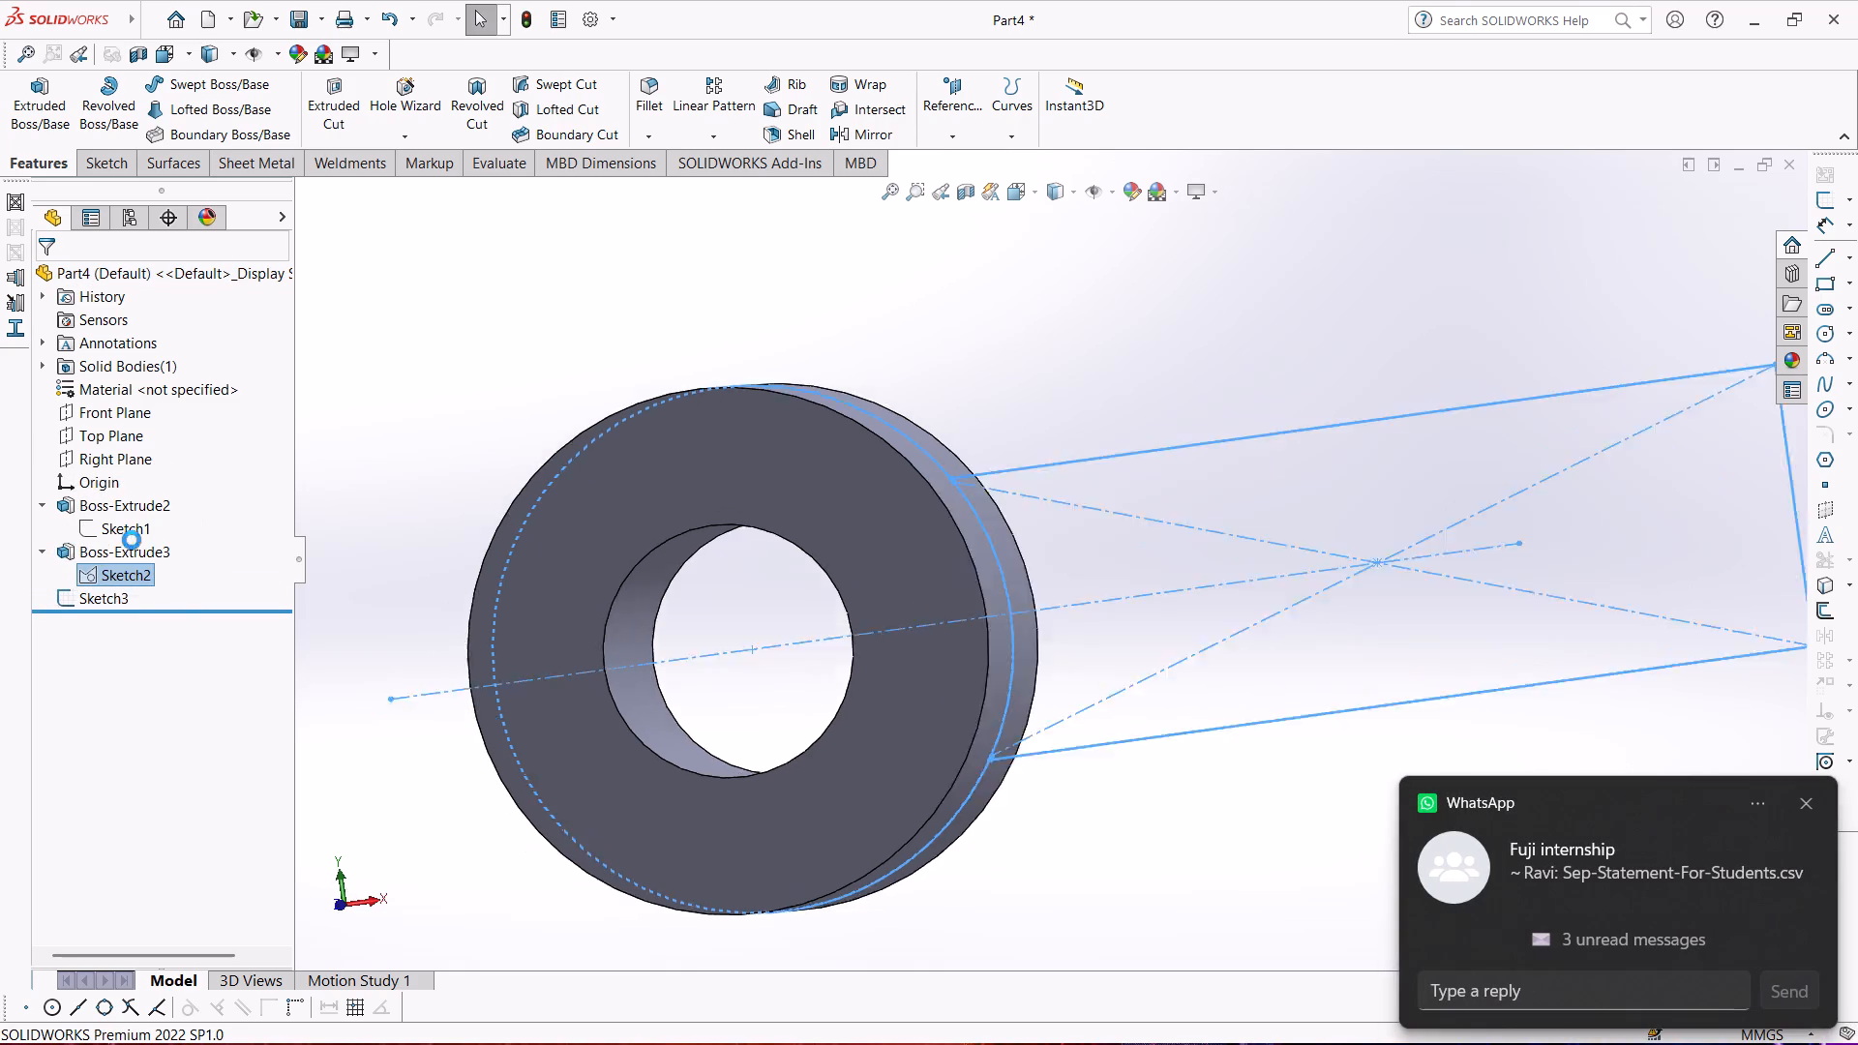
scroll(1453, 641, "up", 4)
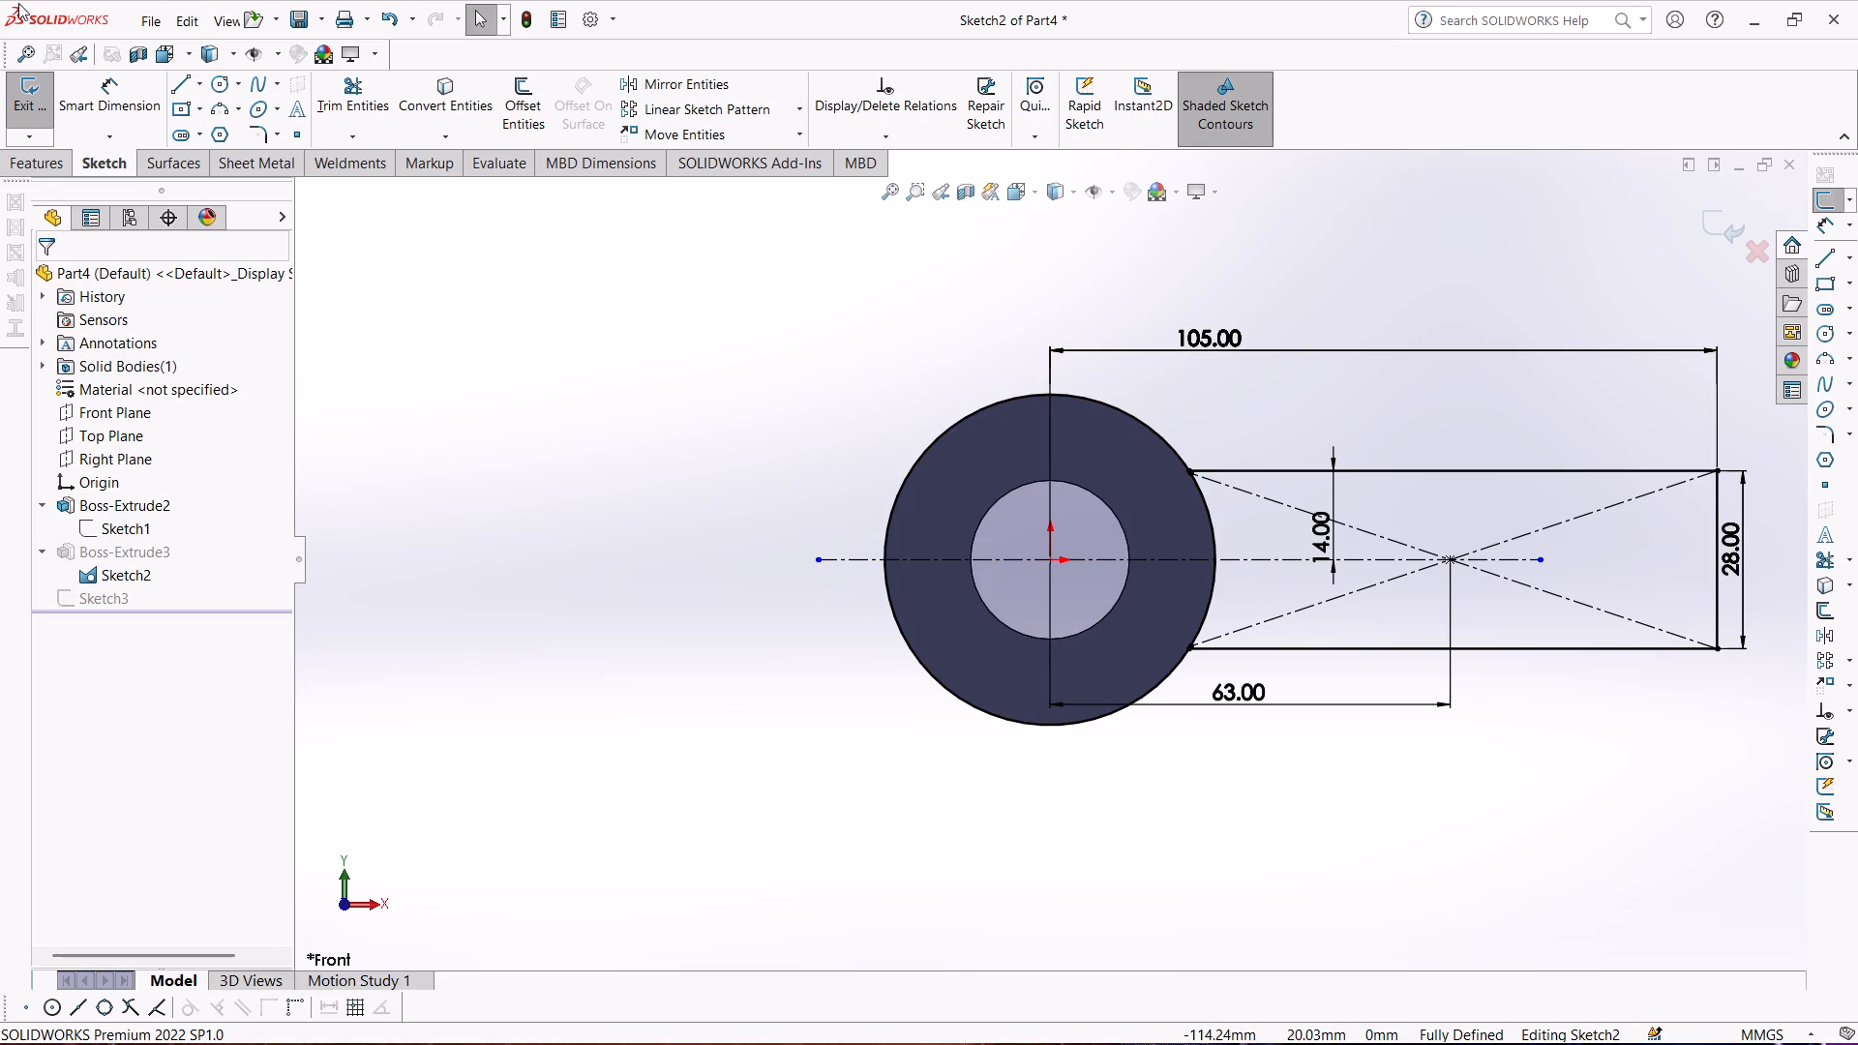
left_click(19, 92)
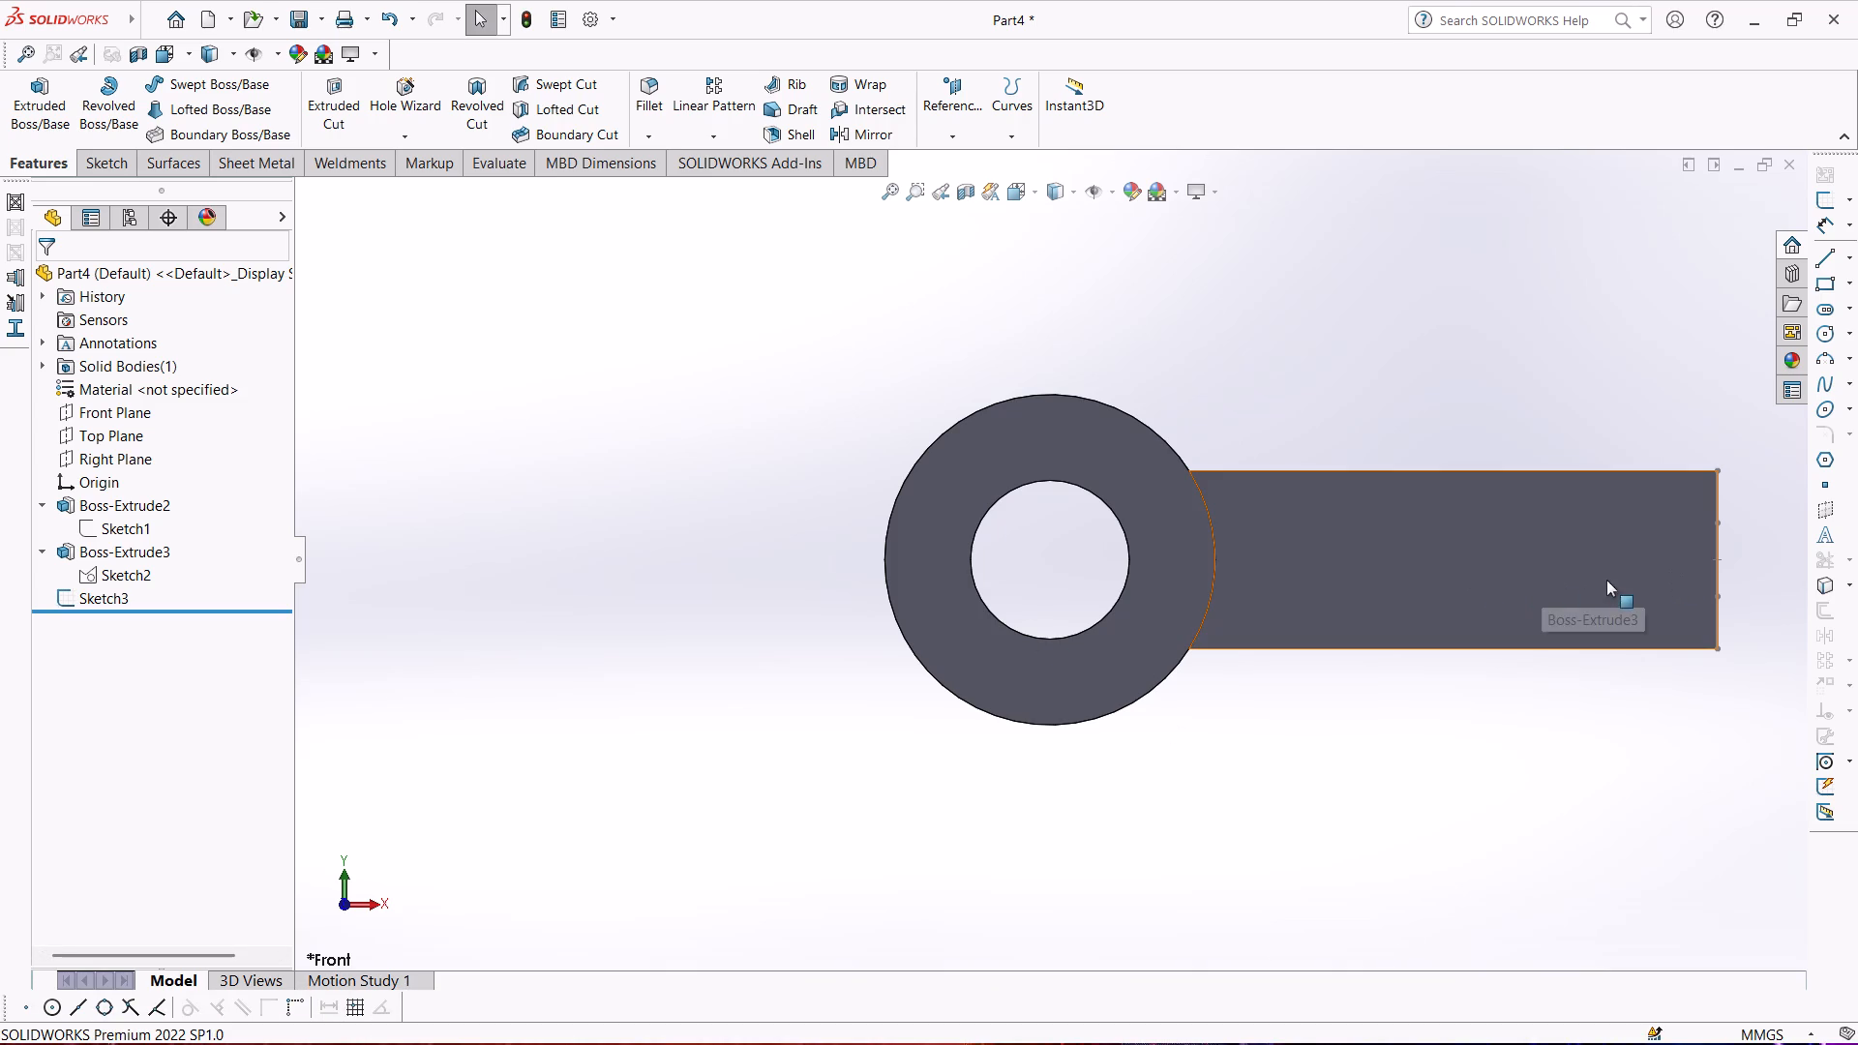
Select the octagon sketch on the shank's end face.
left_click(62, 606)
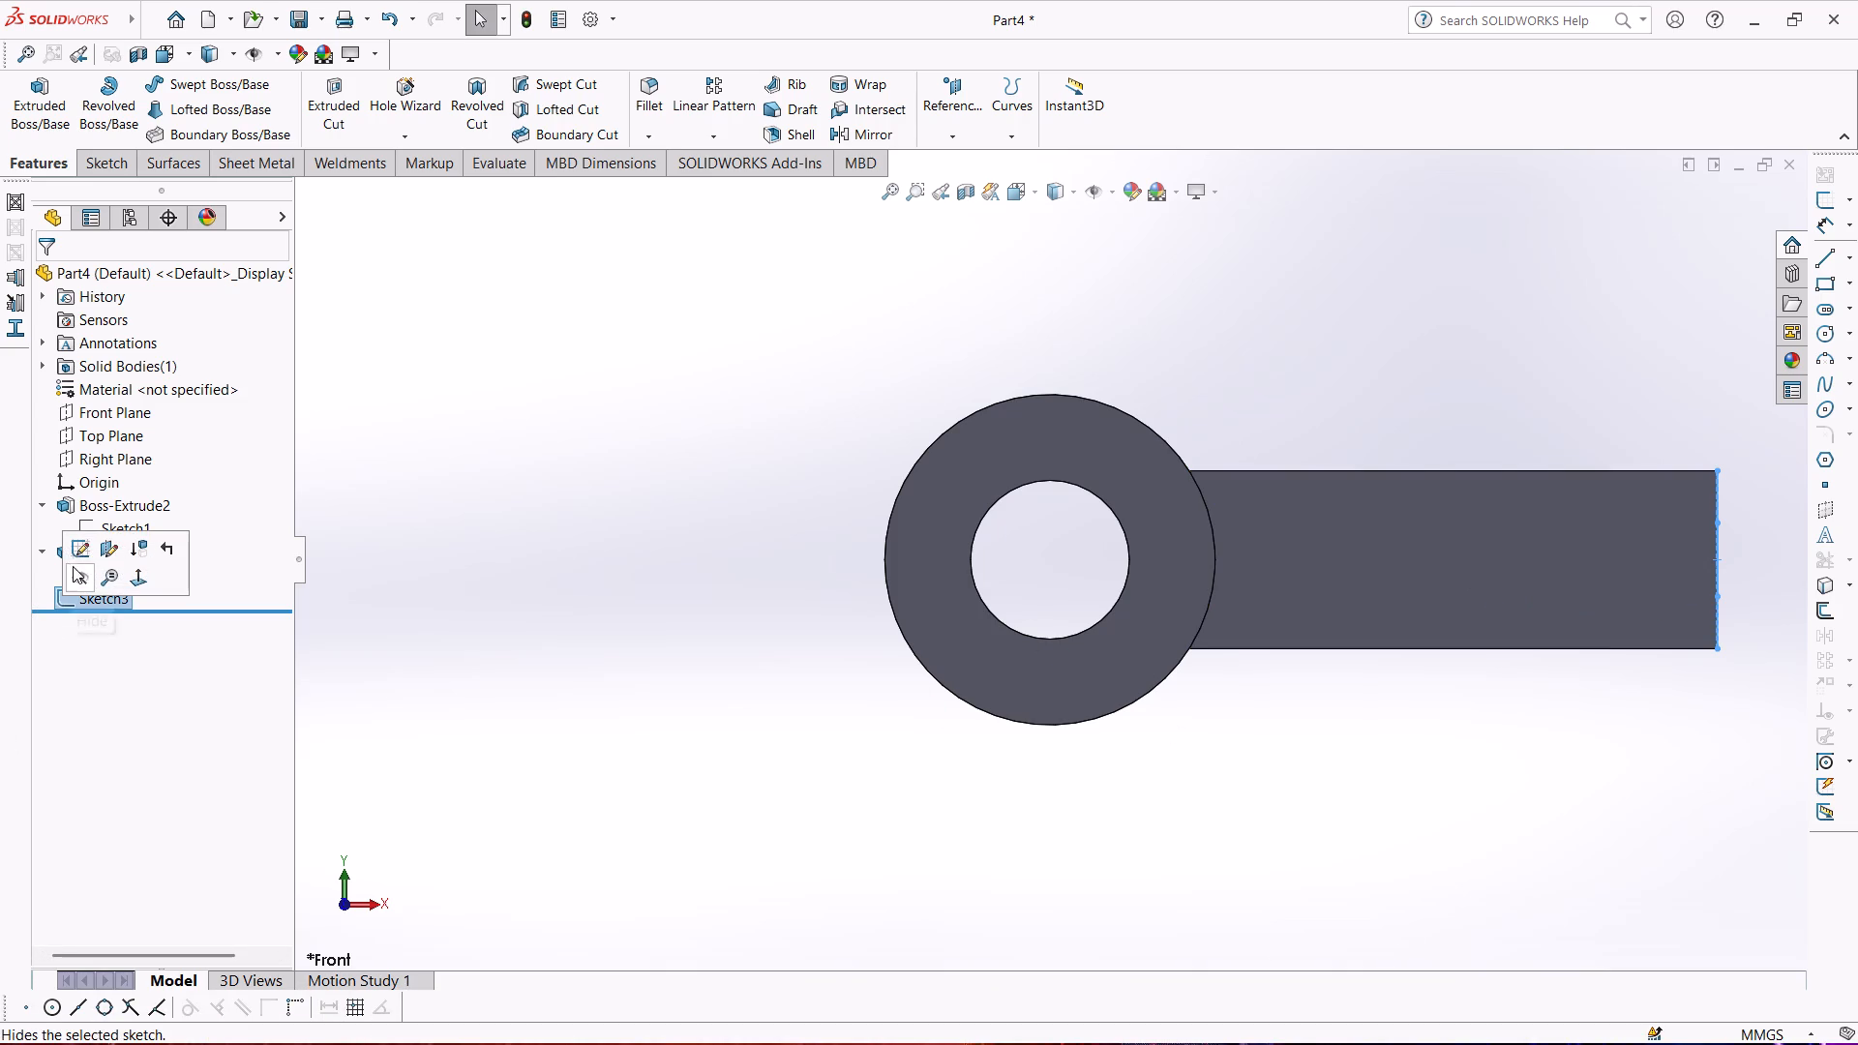
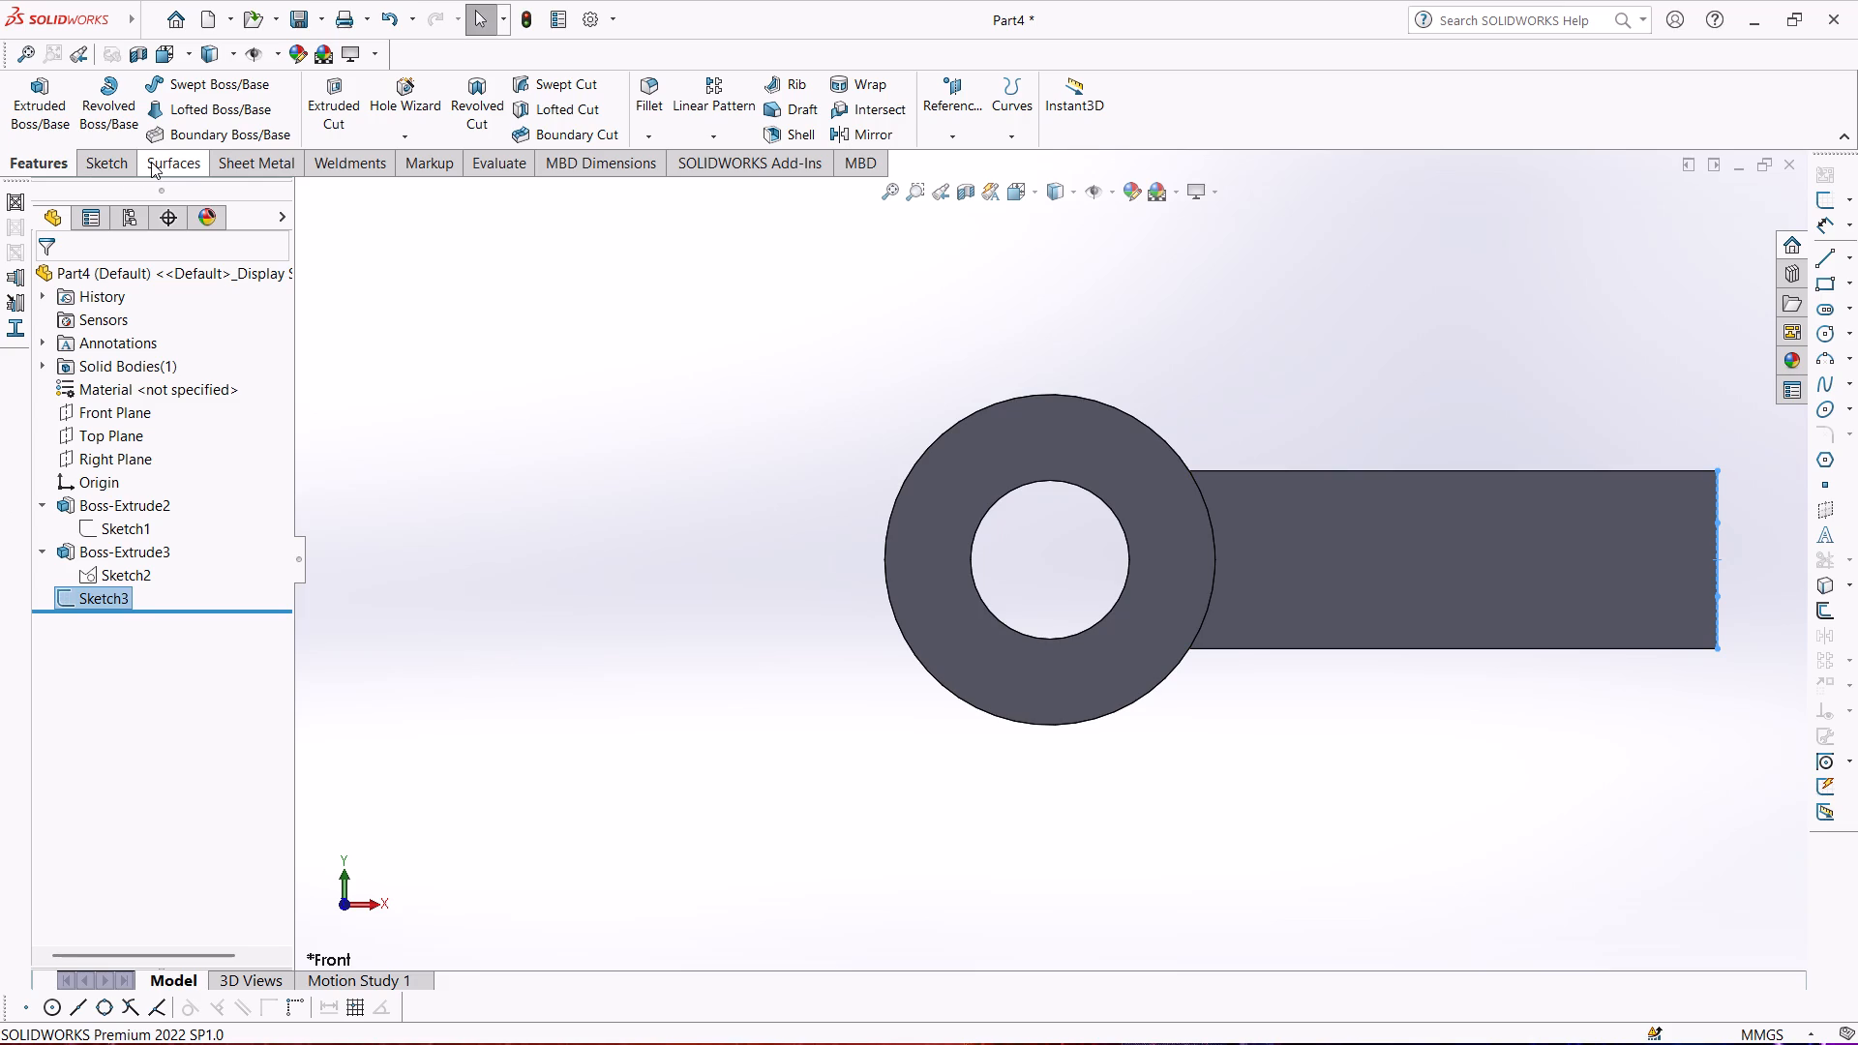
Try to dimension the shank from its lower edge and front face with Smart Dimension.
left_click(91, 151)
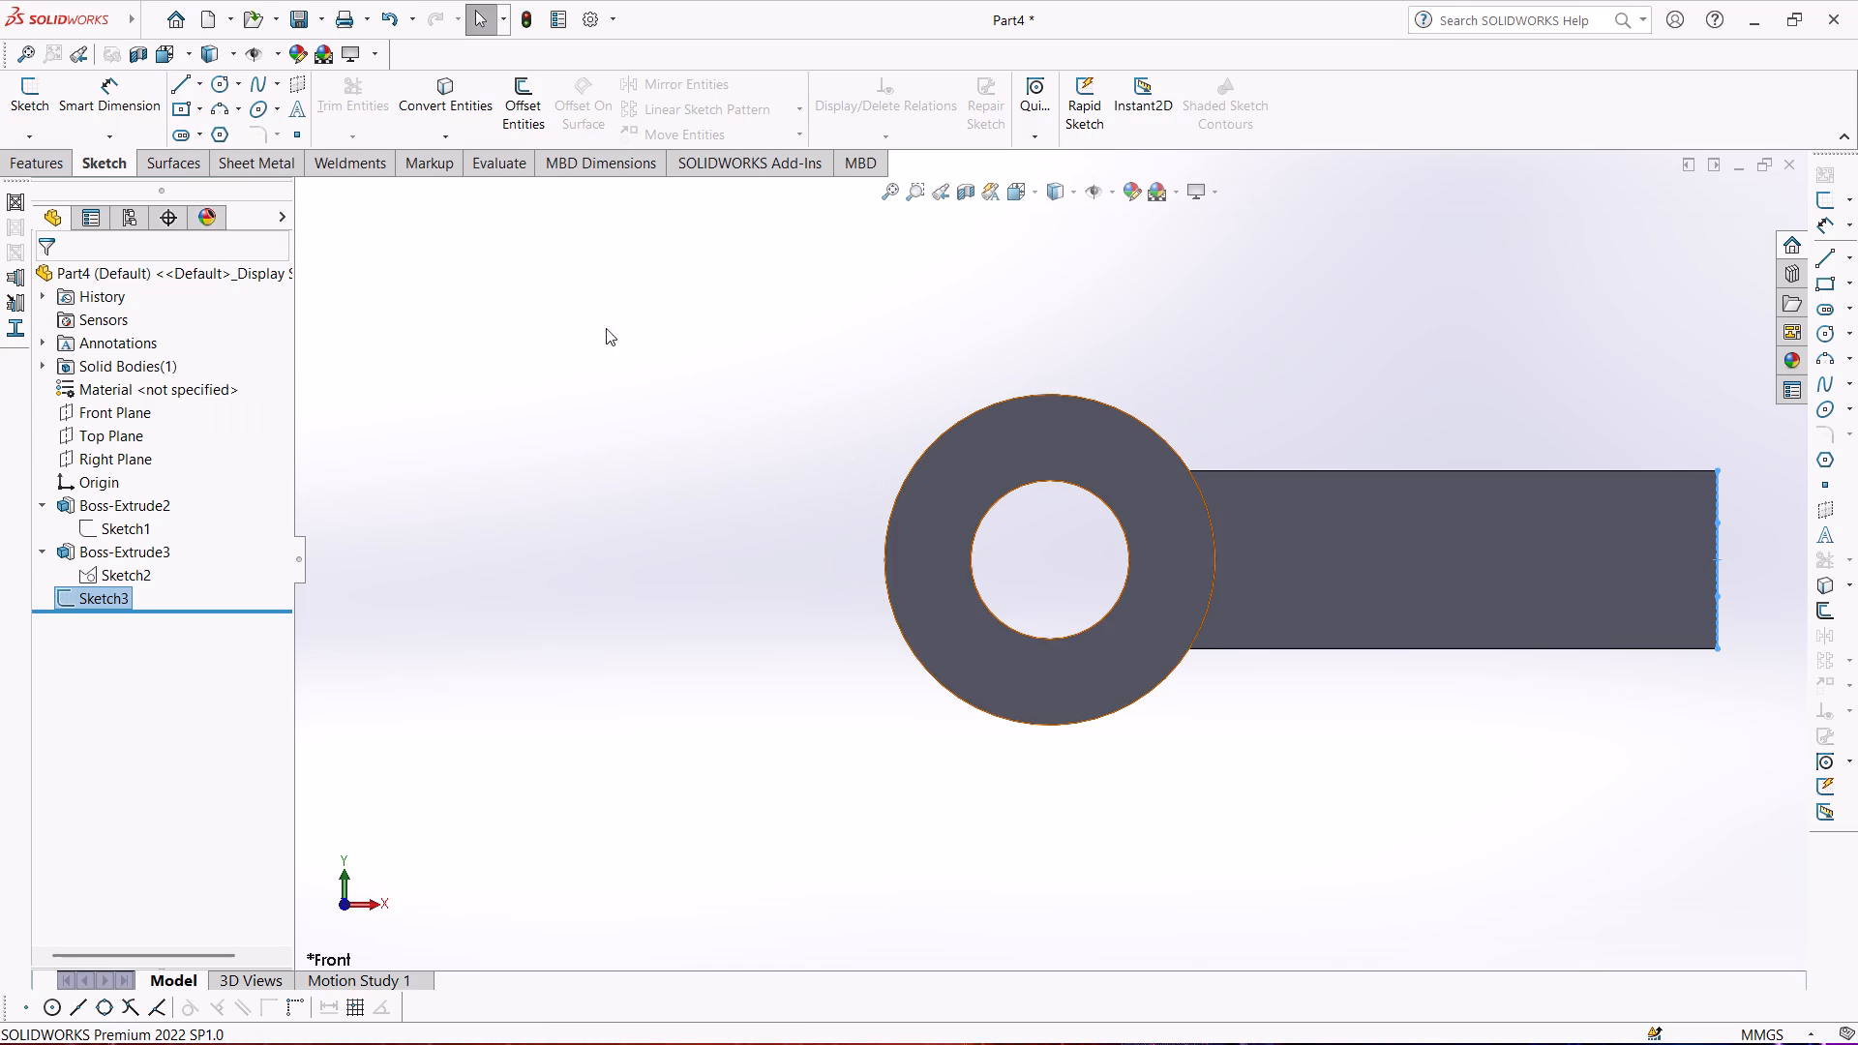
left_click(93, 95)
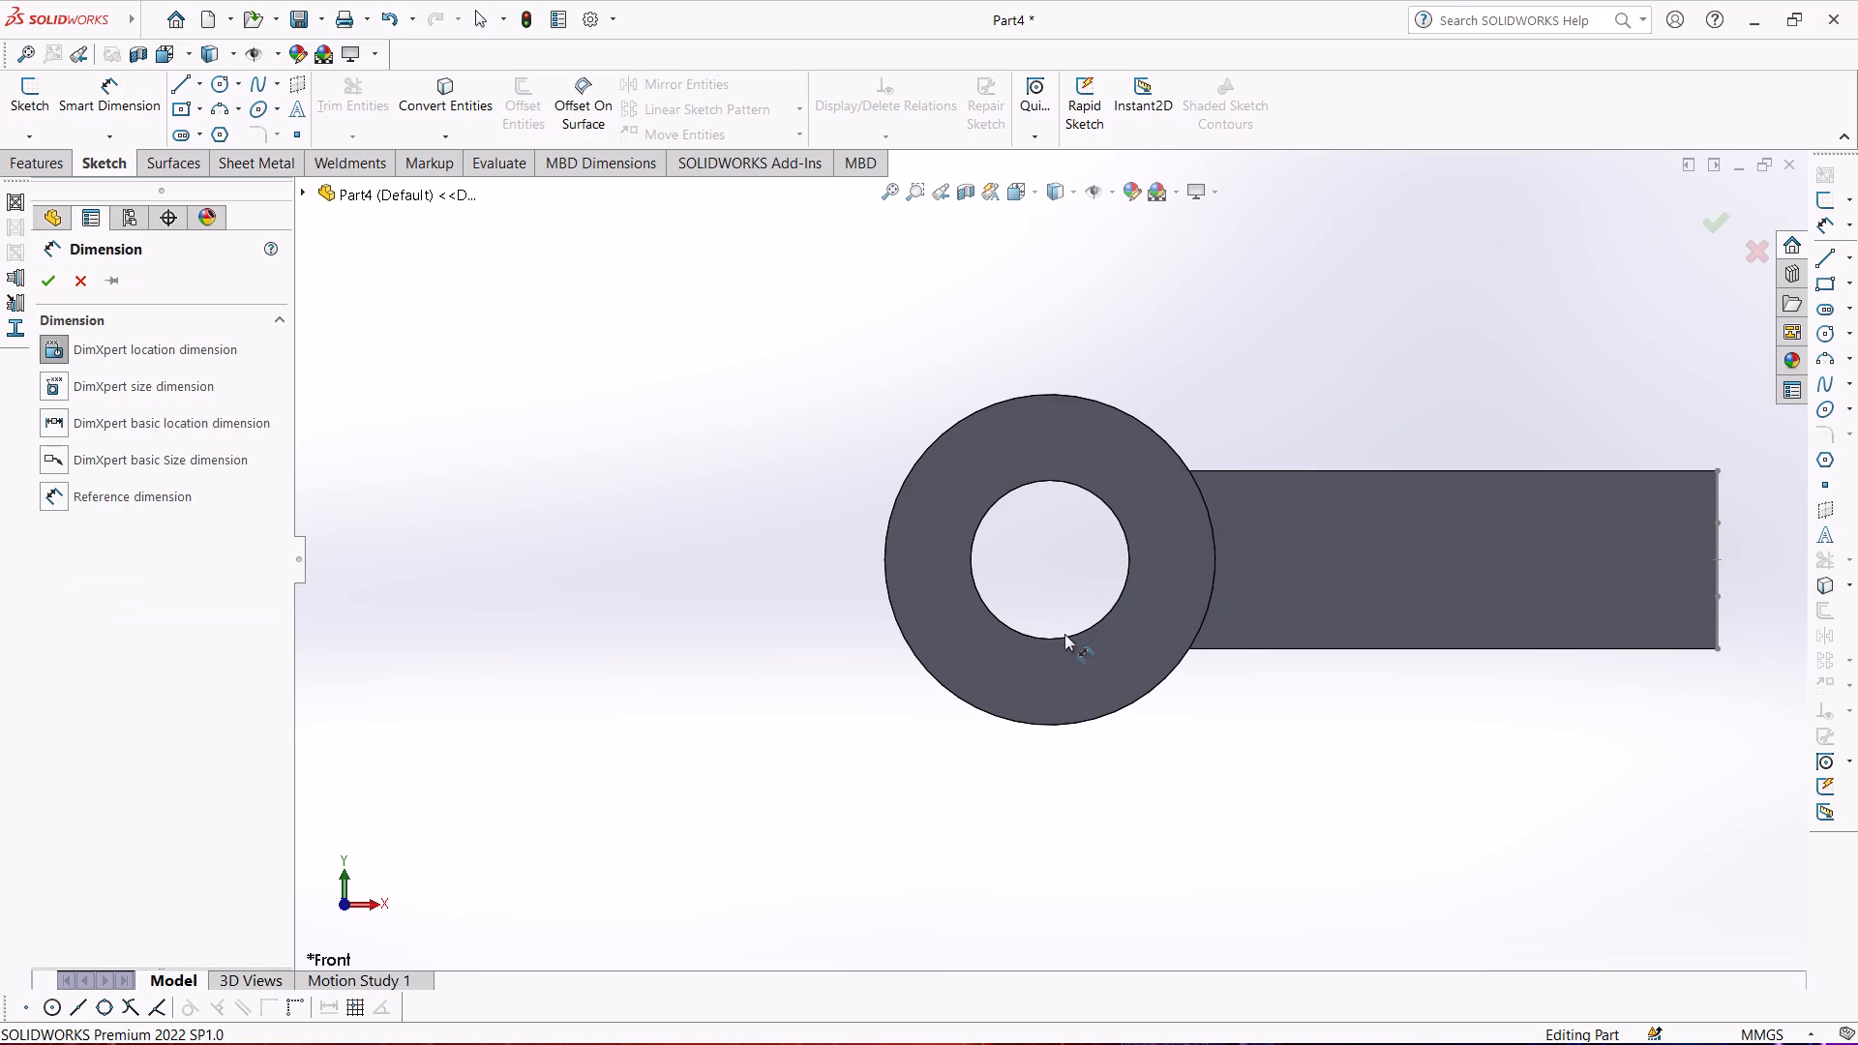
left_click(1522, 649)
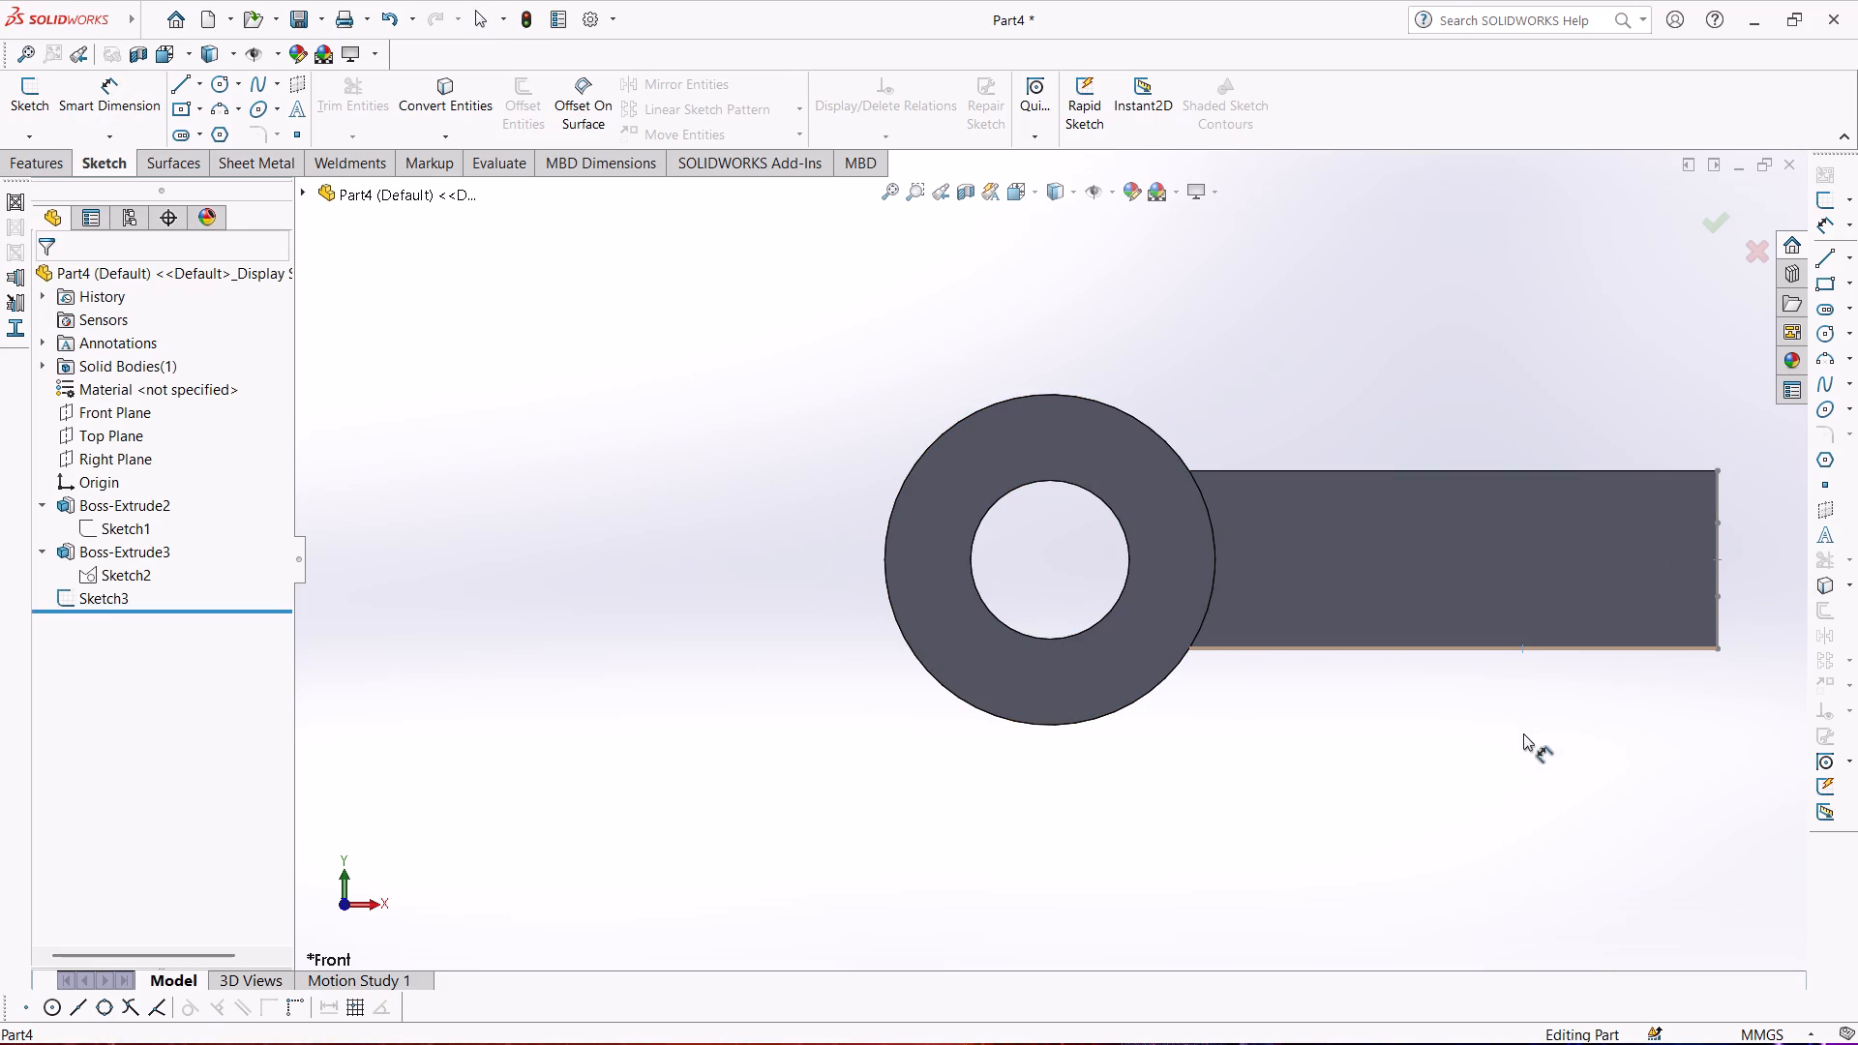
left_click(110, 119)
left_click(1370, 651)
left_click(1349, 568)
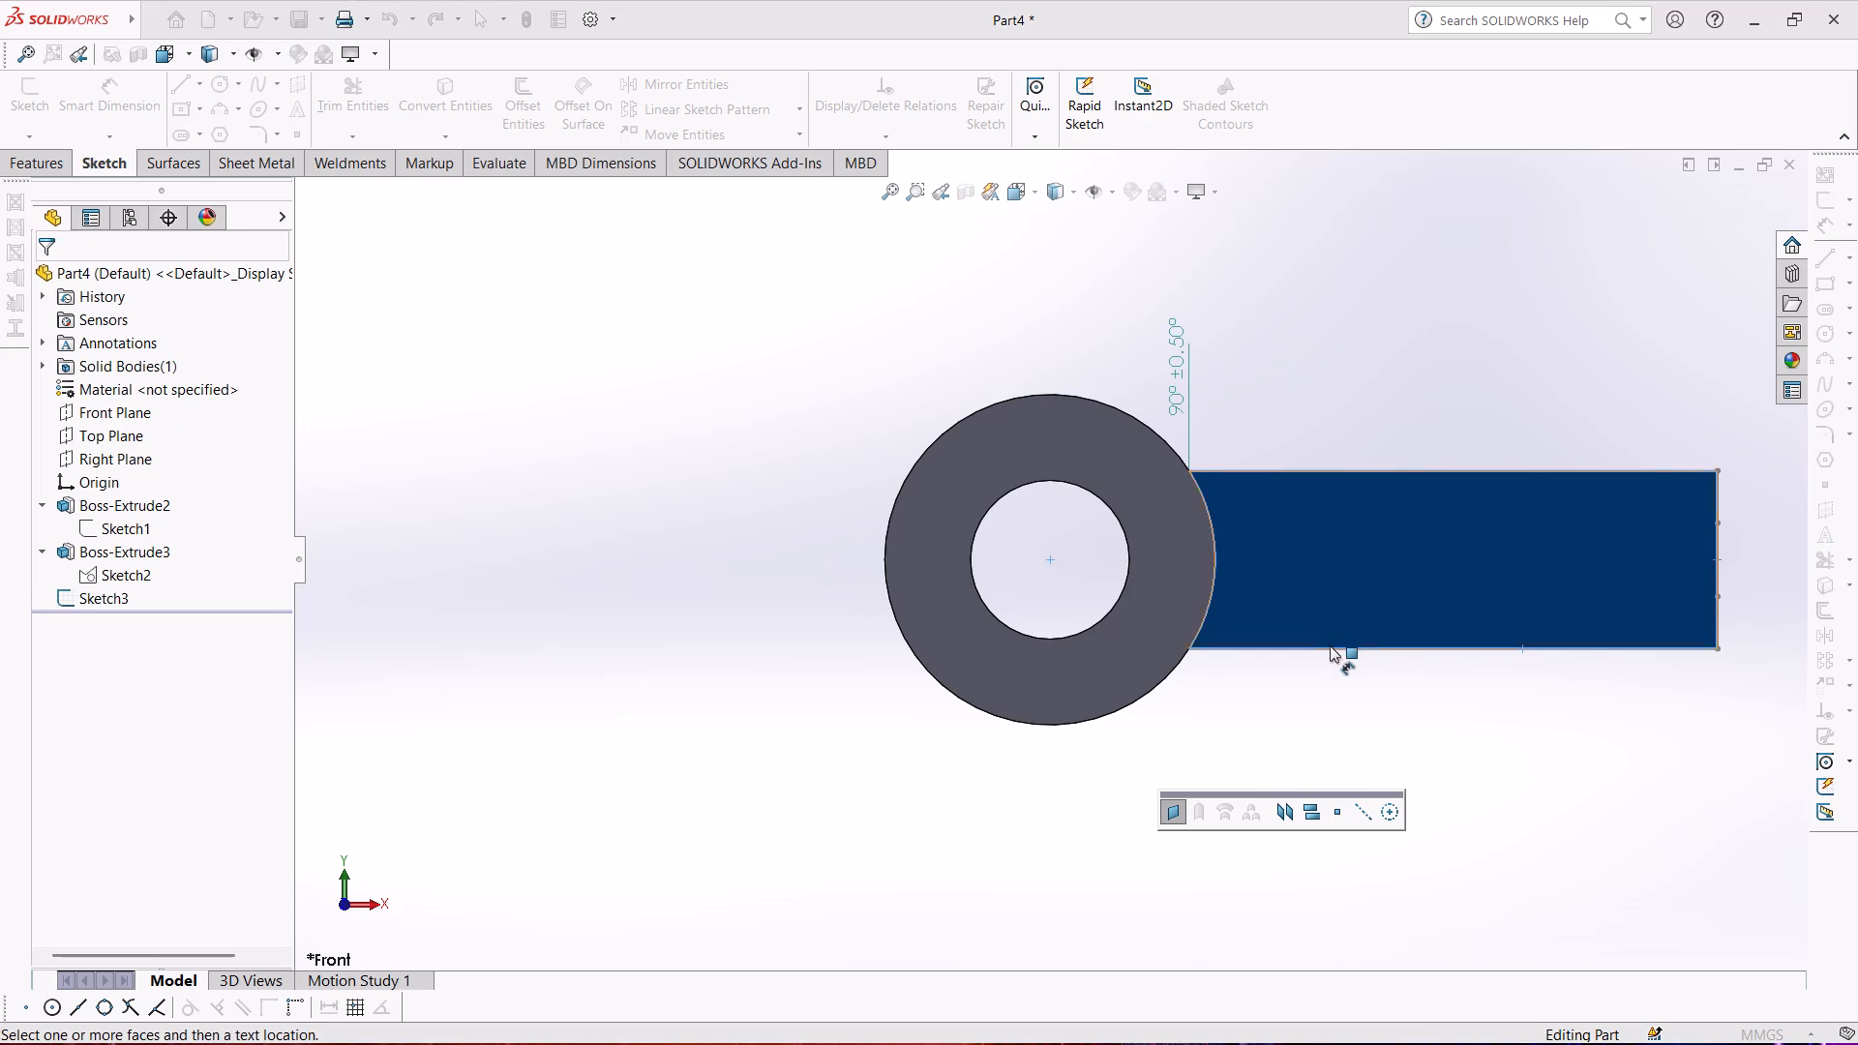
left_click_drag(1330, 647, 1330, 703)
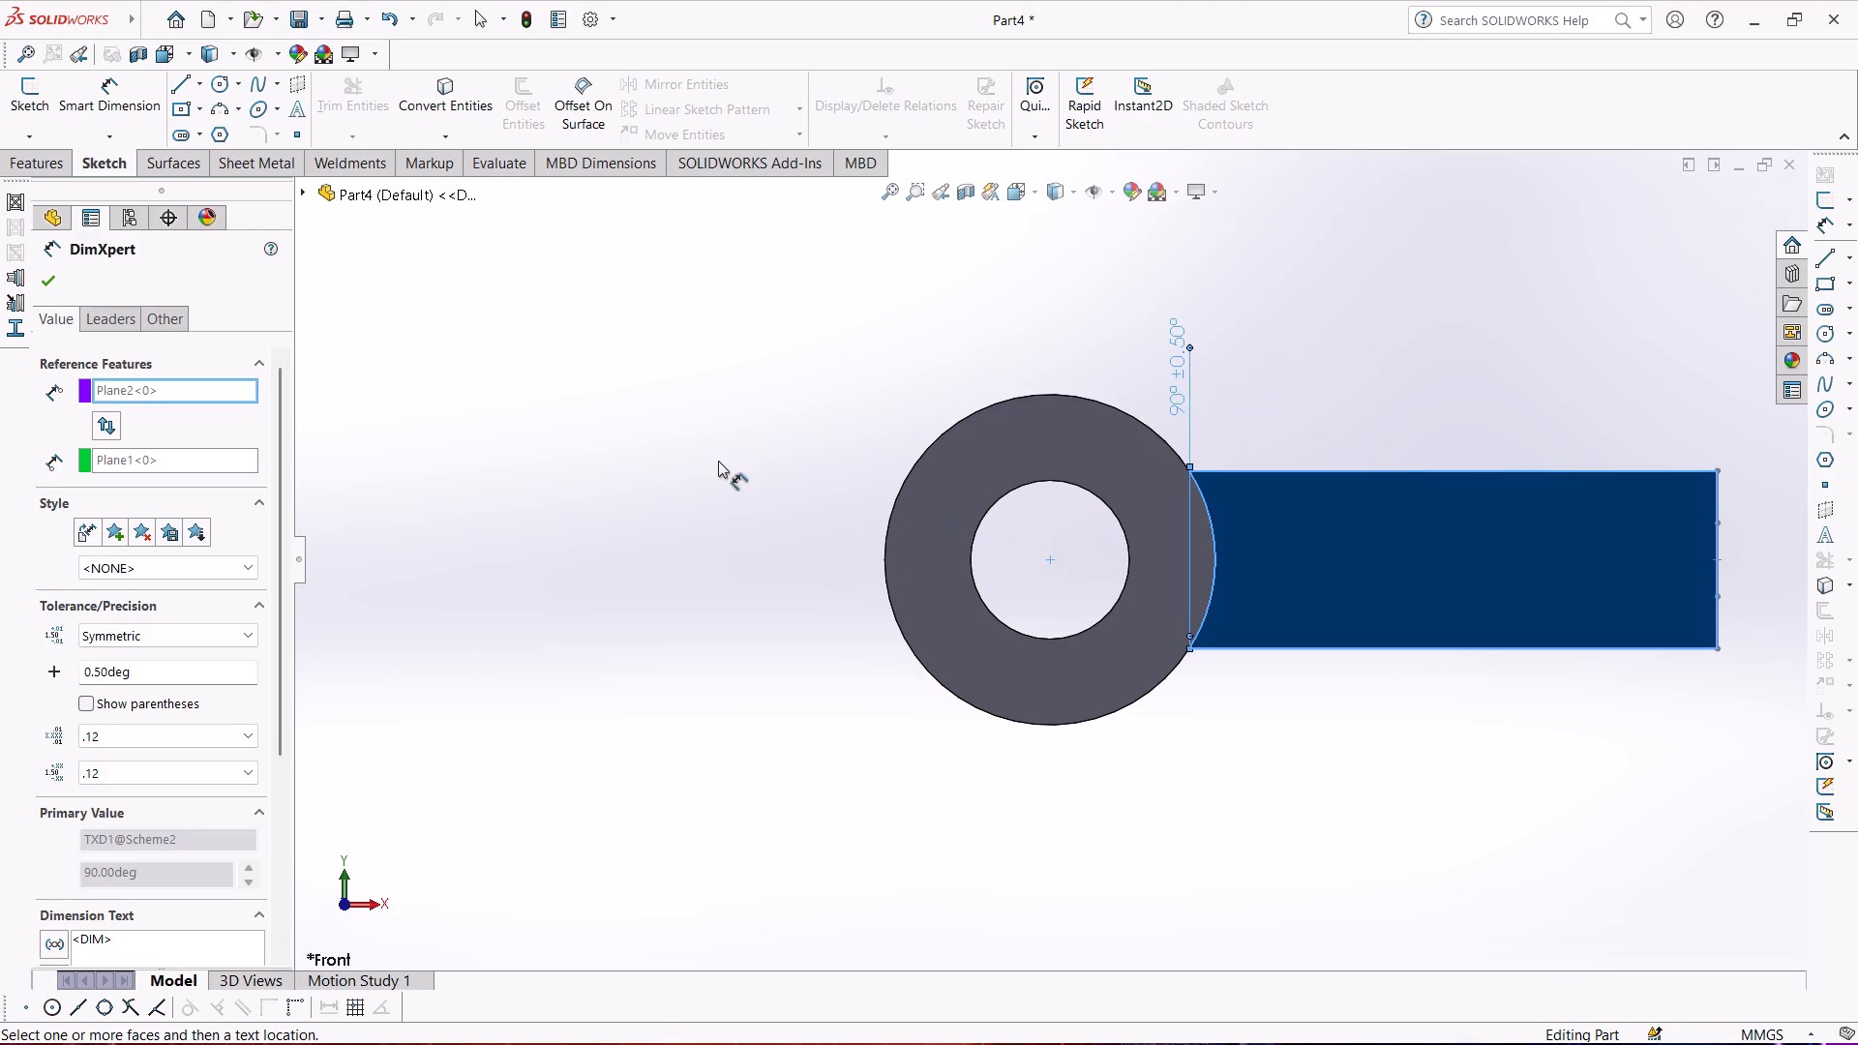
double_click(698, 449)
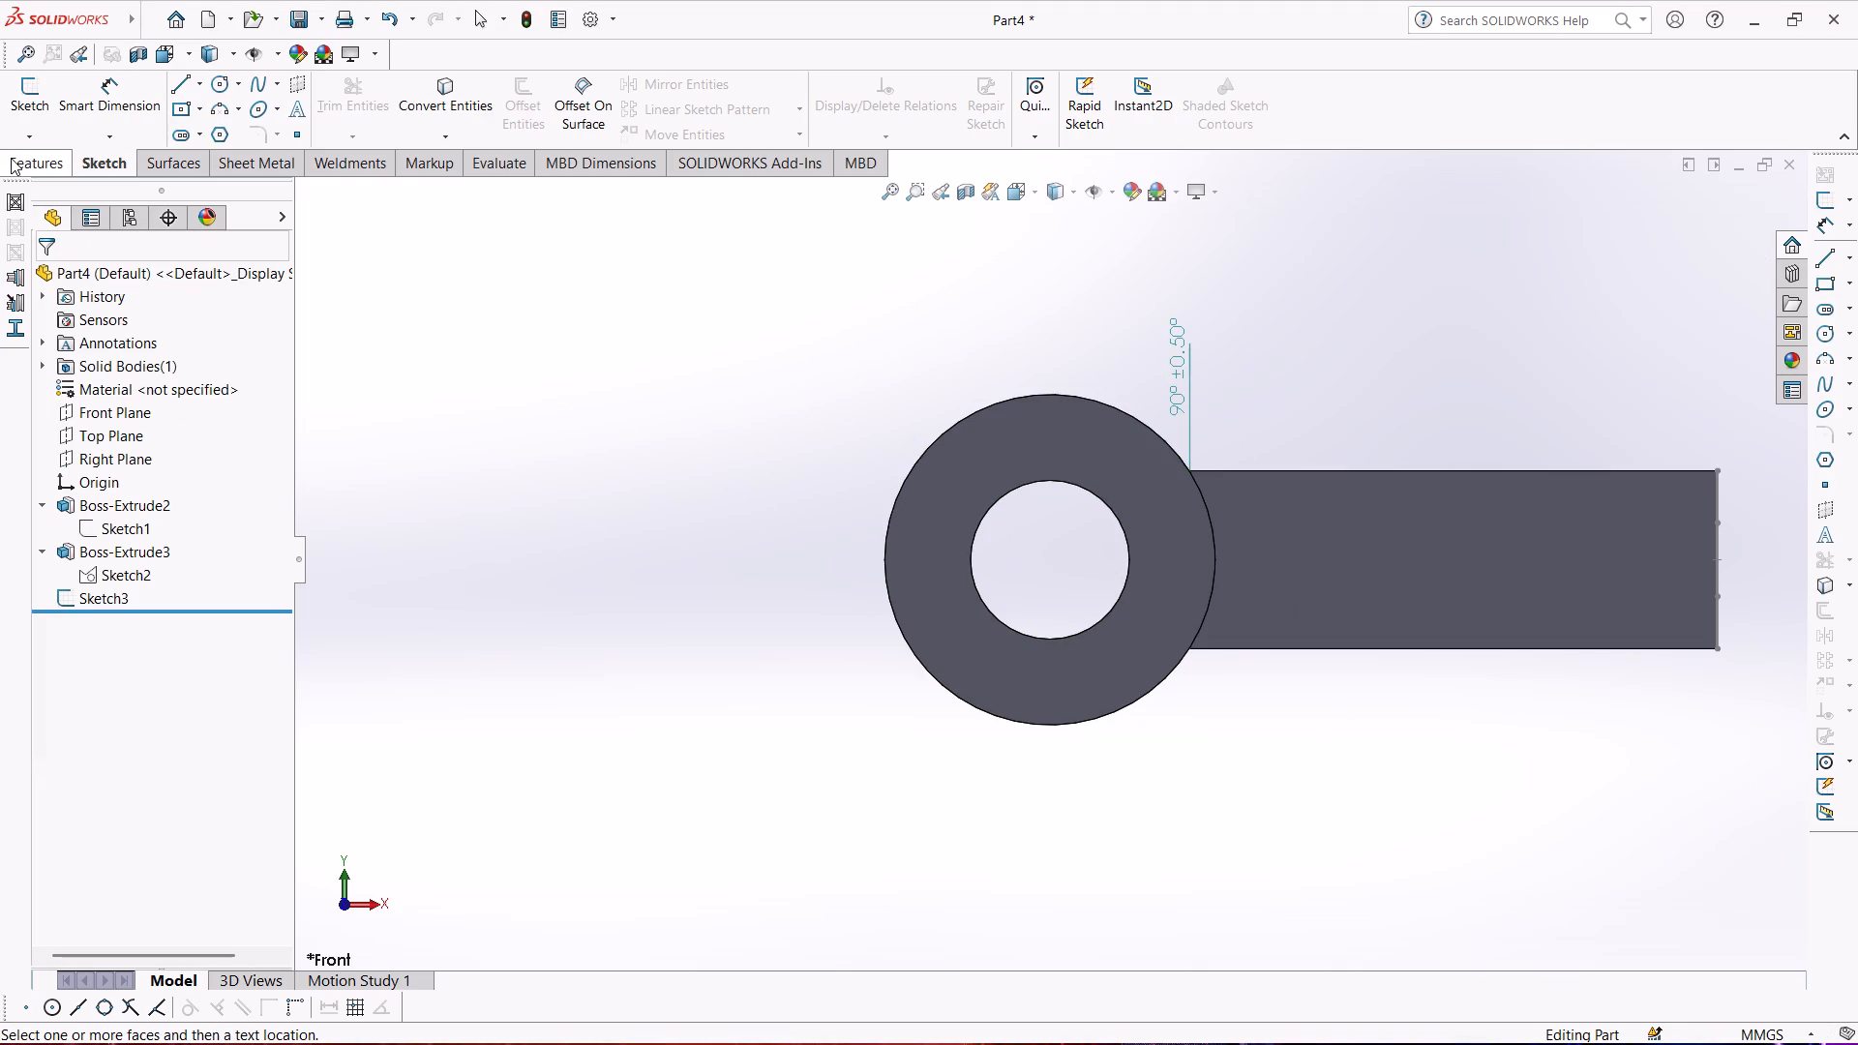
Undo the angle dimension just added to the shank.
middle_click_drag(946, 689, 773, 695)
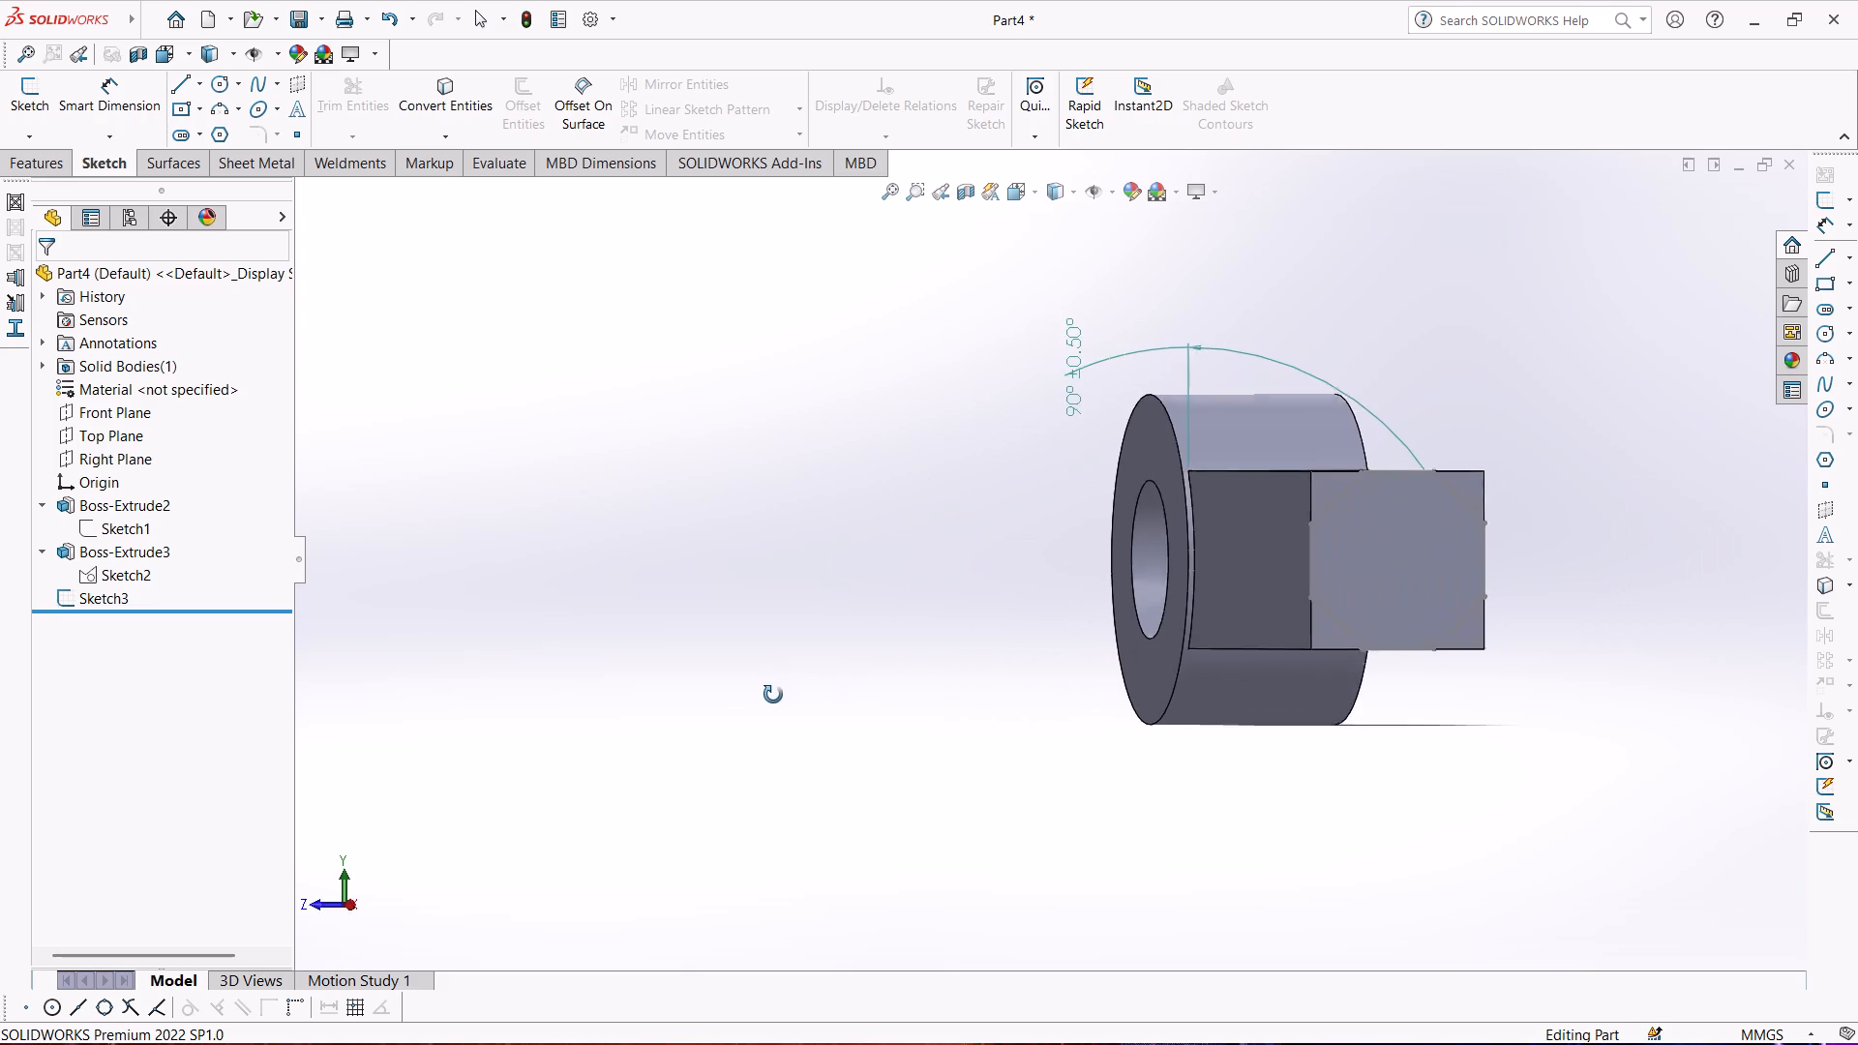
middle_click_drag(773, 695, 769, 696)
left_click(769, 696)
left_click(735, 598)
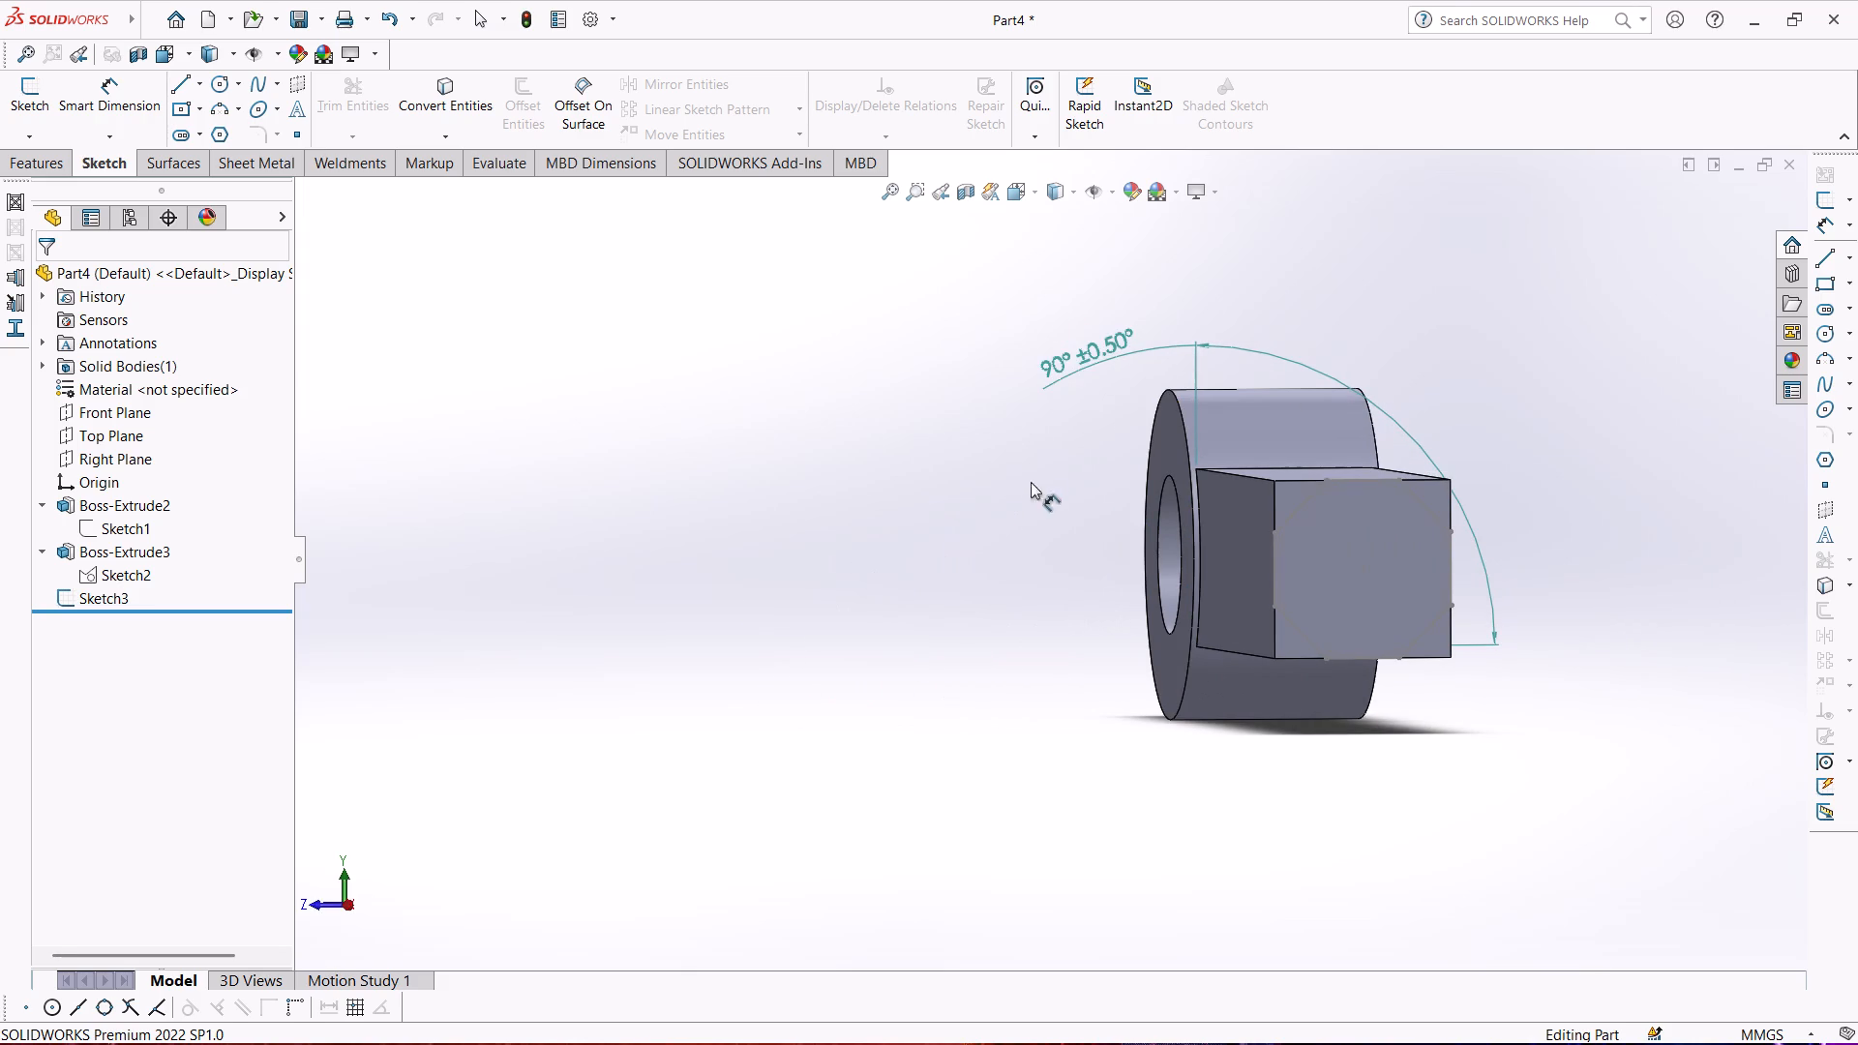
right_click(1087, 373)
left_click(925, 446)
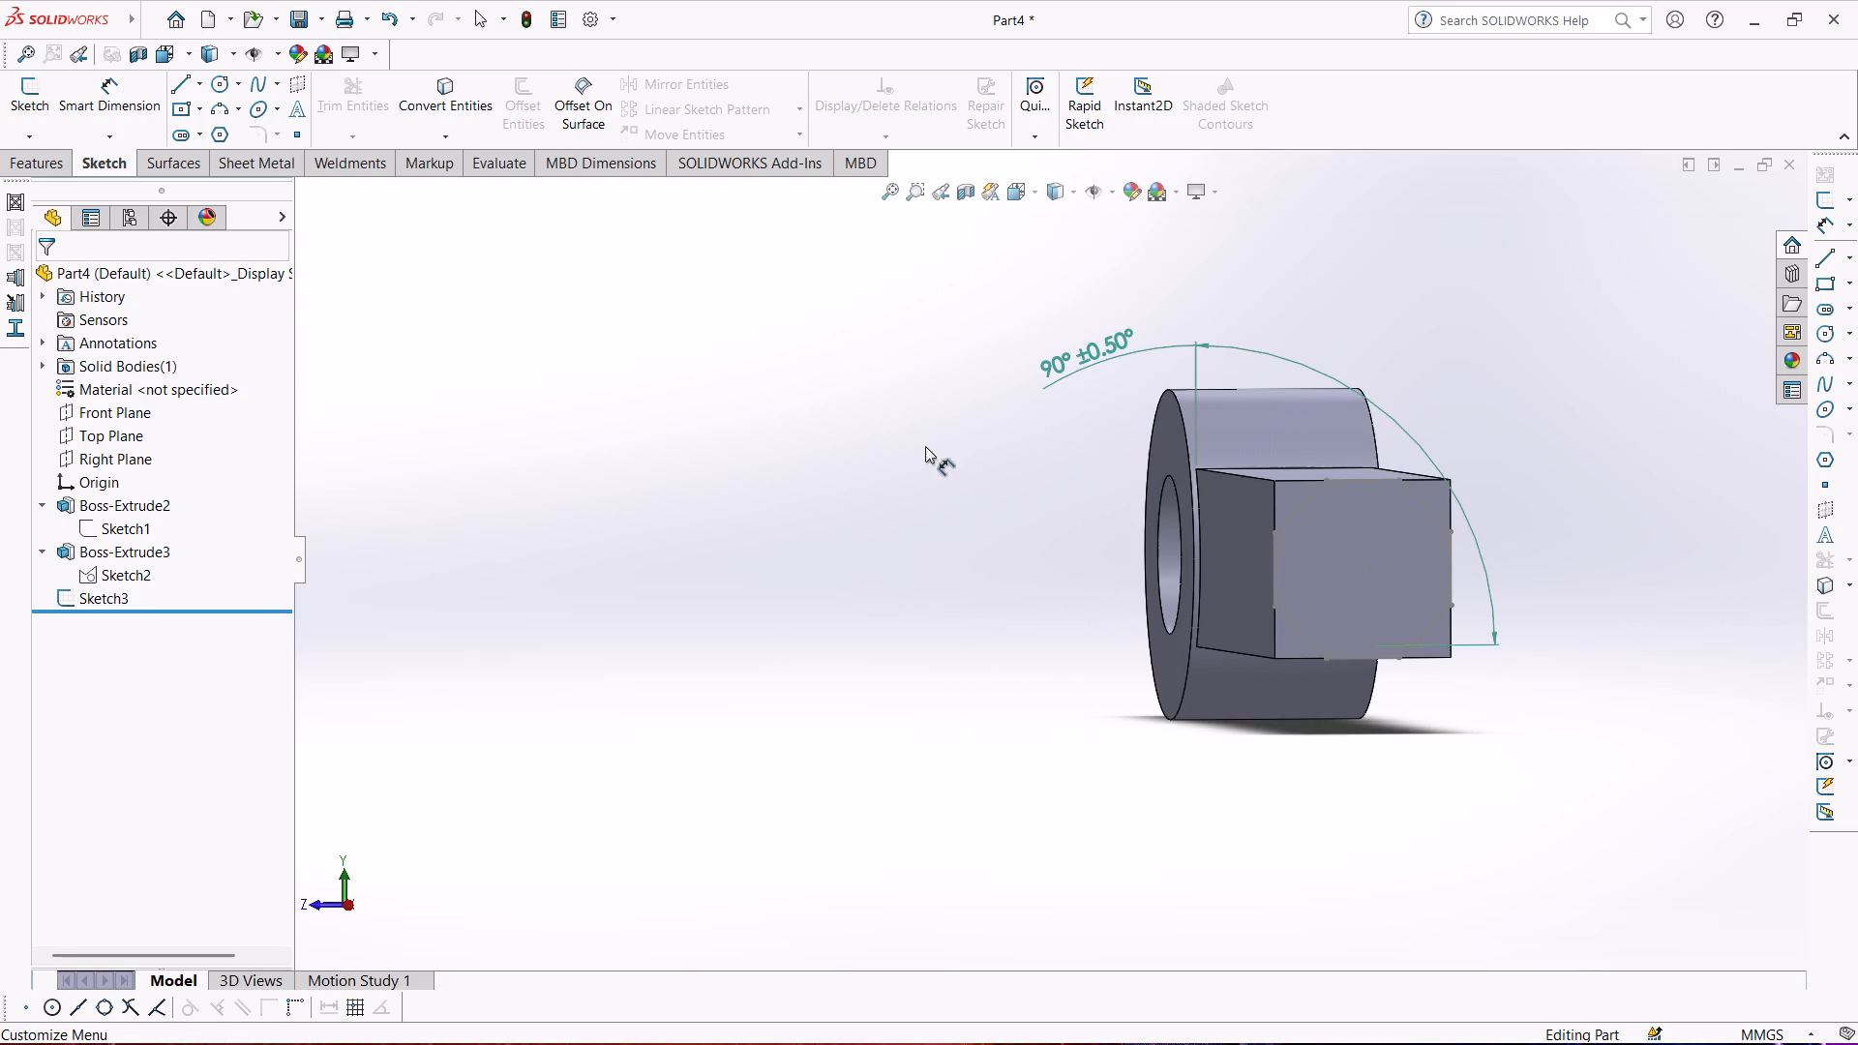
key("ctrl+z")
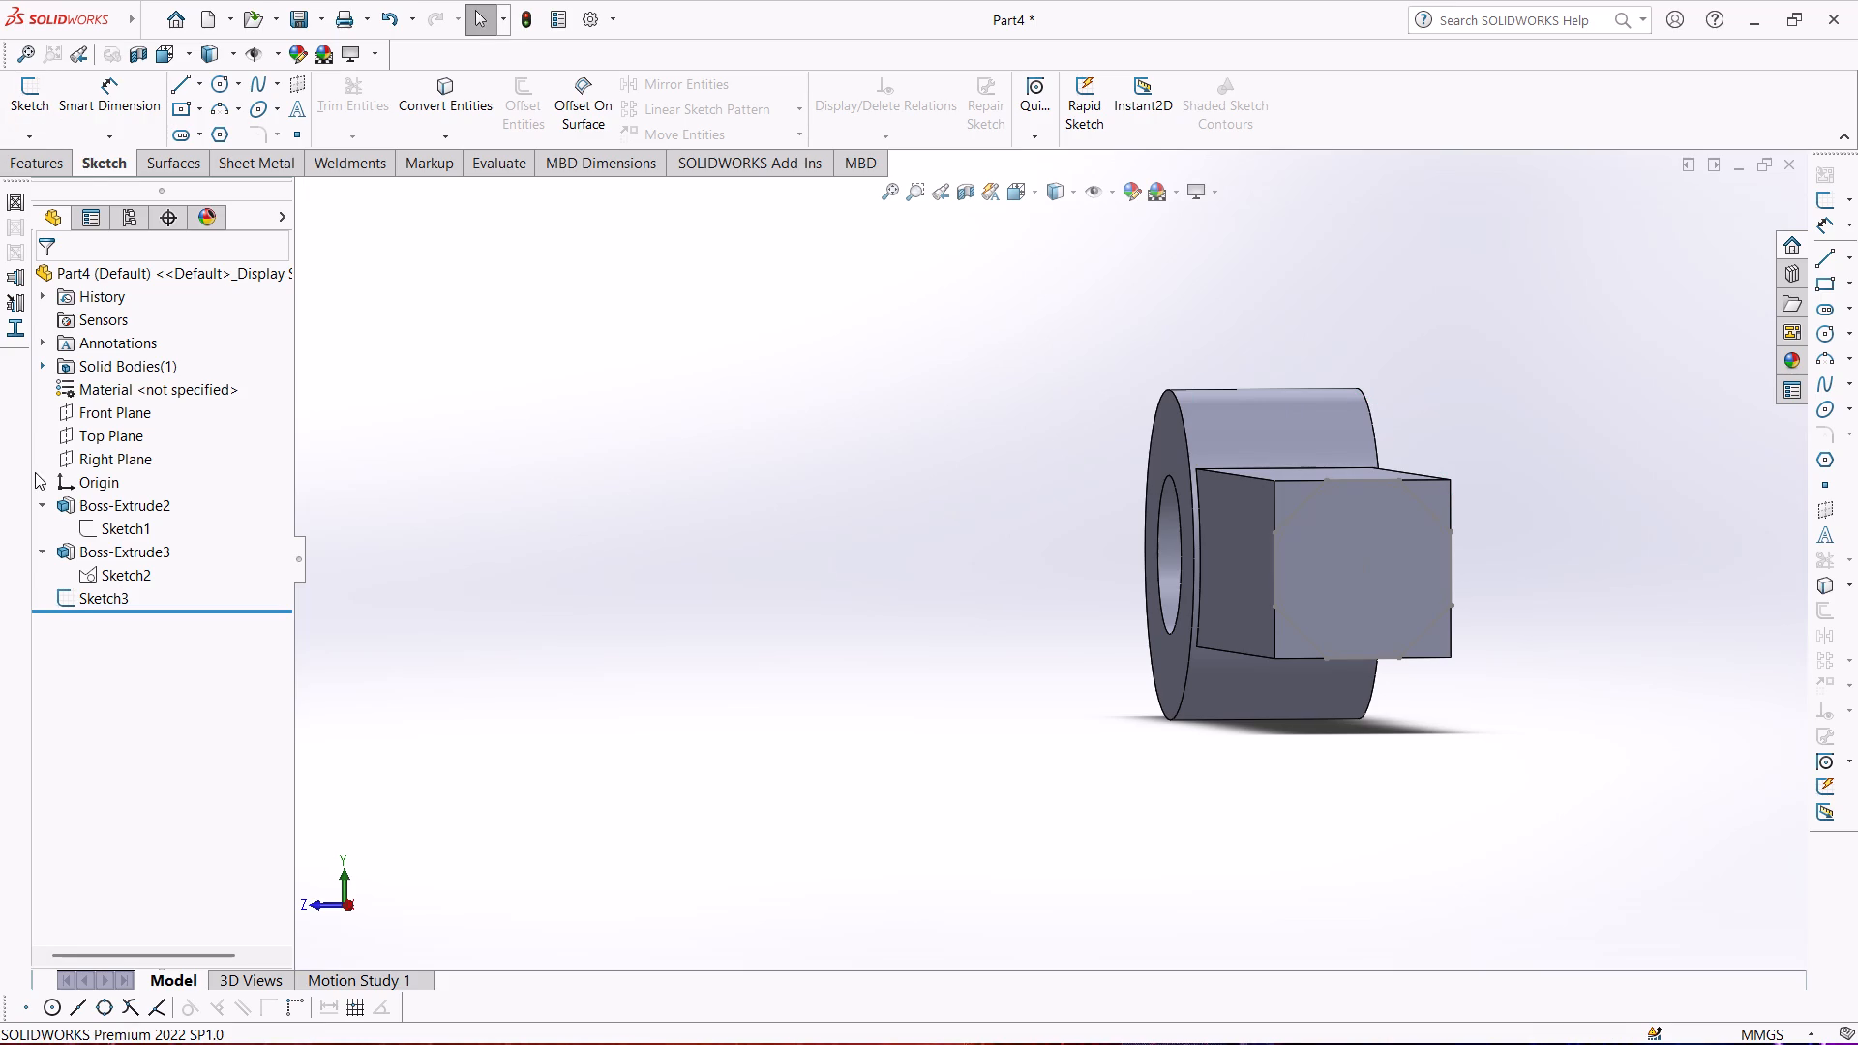
Cut-extrude the octagon sketch on the shank's end face, mid plane at 40 mm, with the cut side flipped to remove the square's corners.
left_click(75, 605)
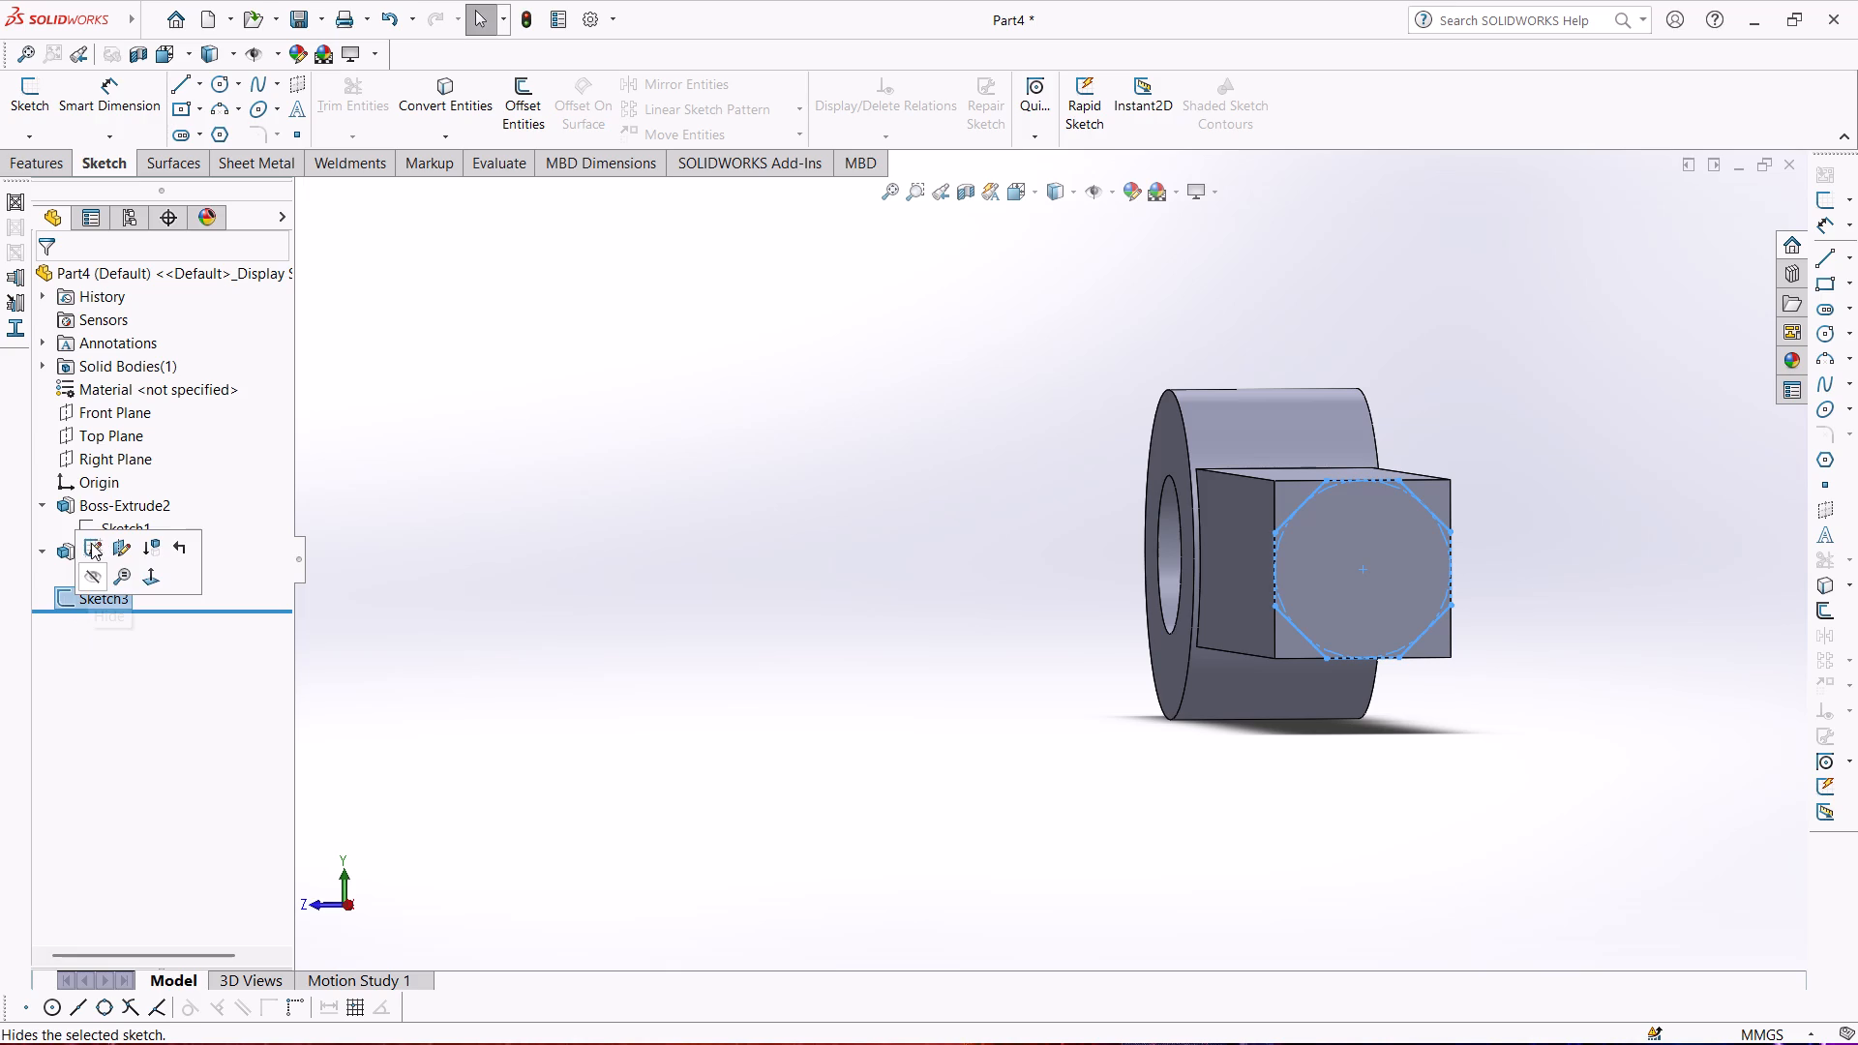
left_click(437, 515)
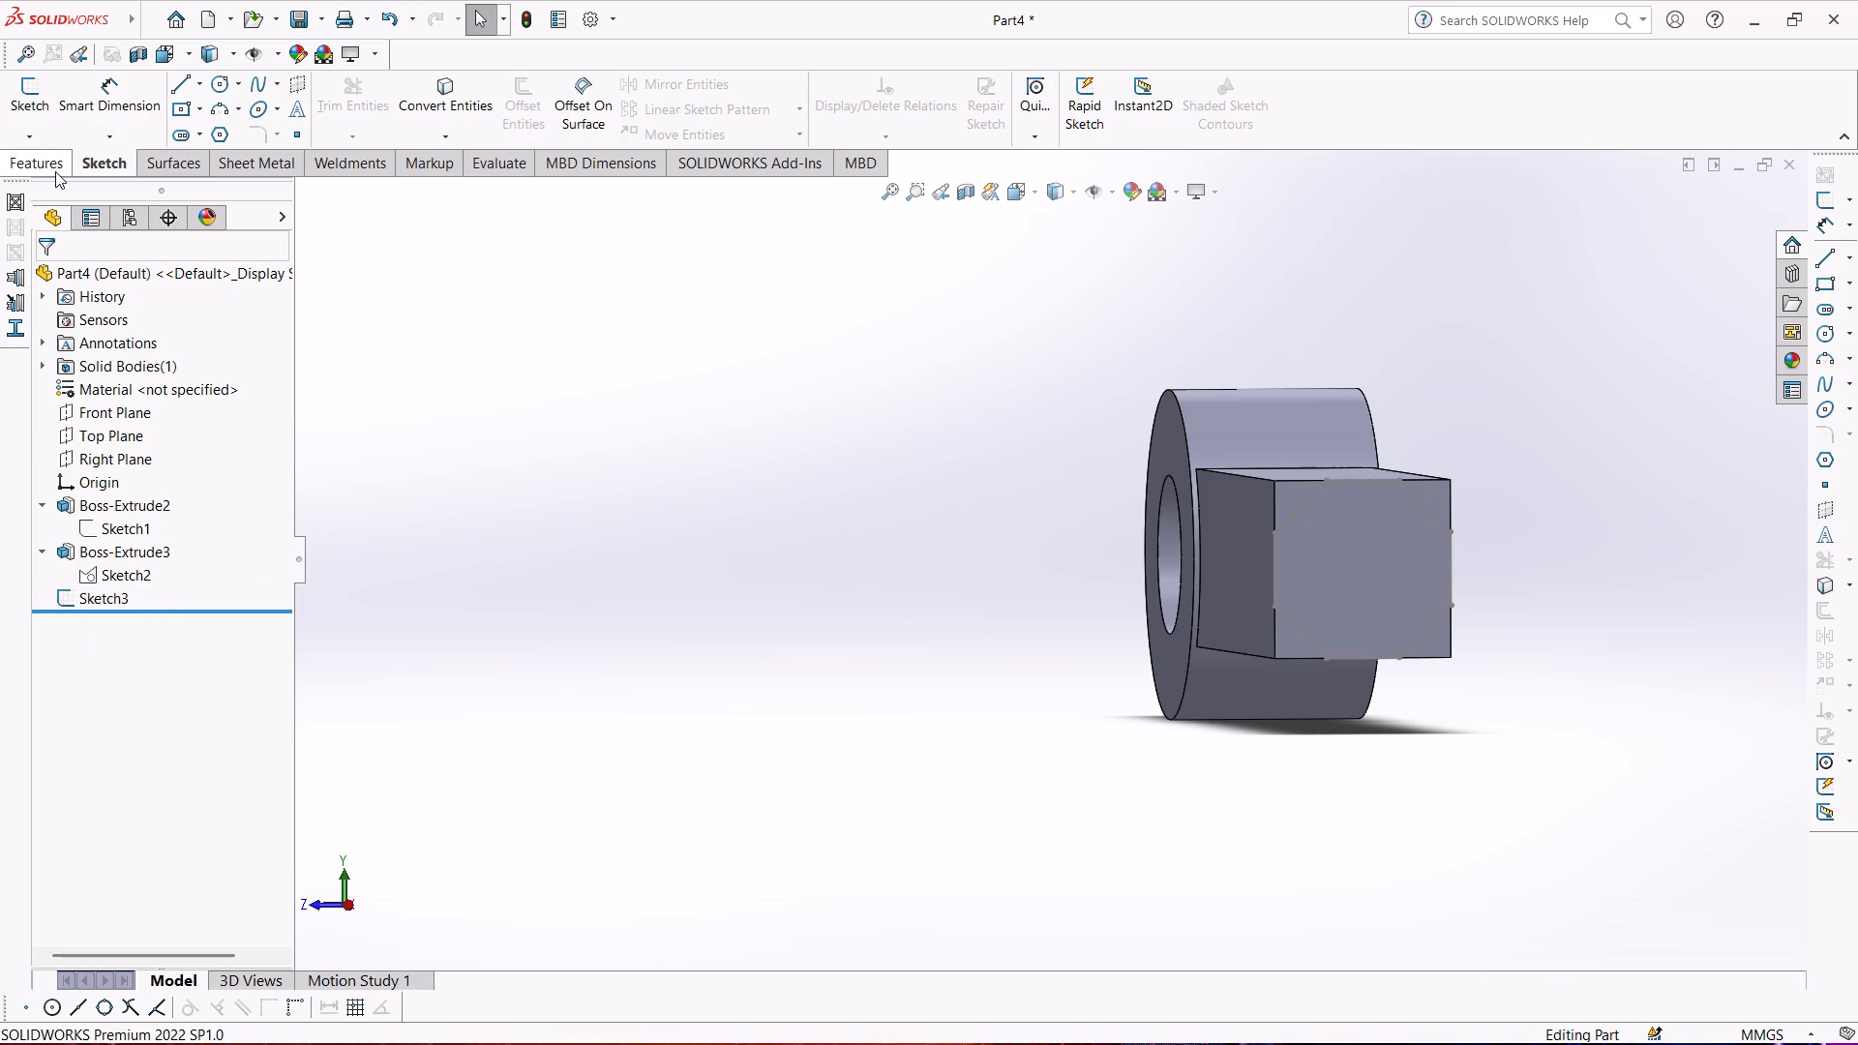
left_click(55, 171)
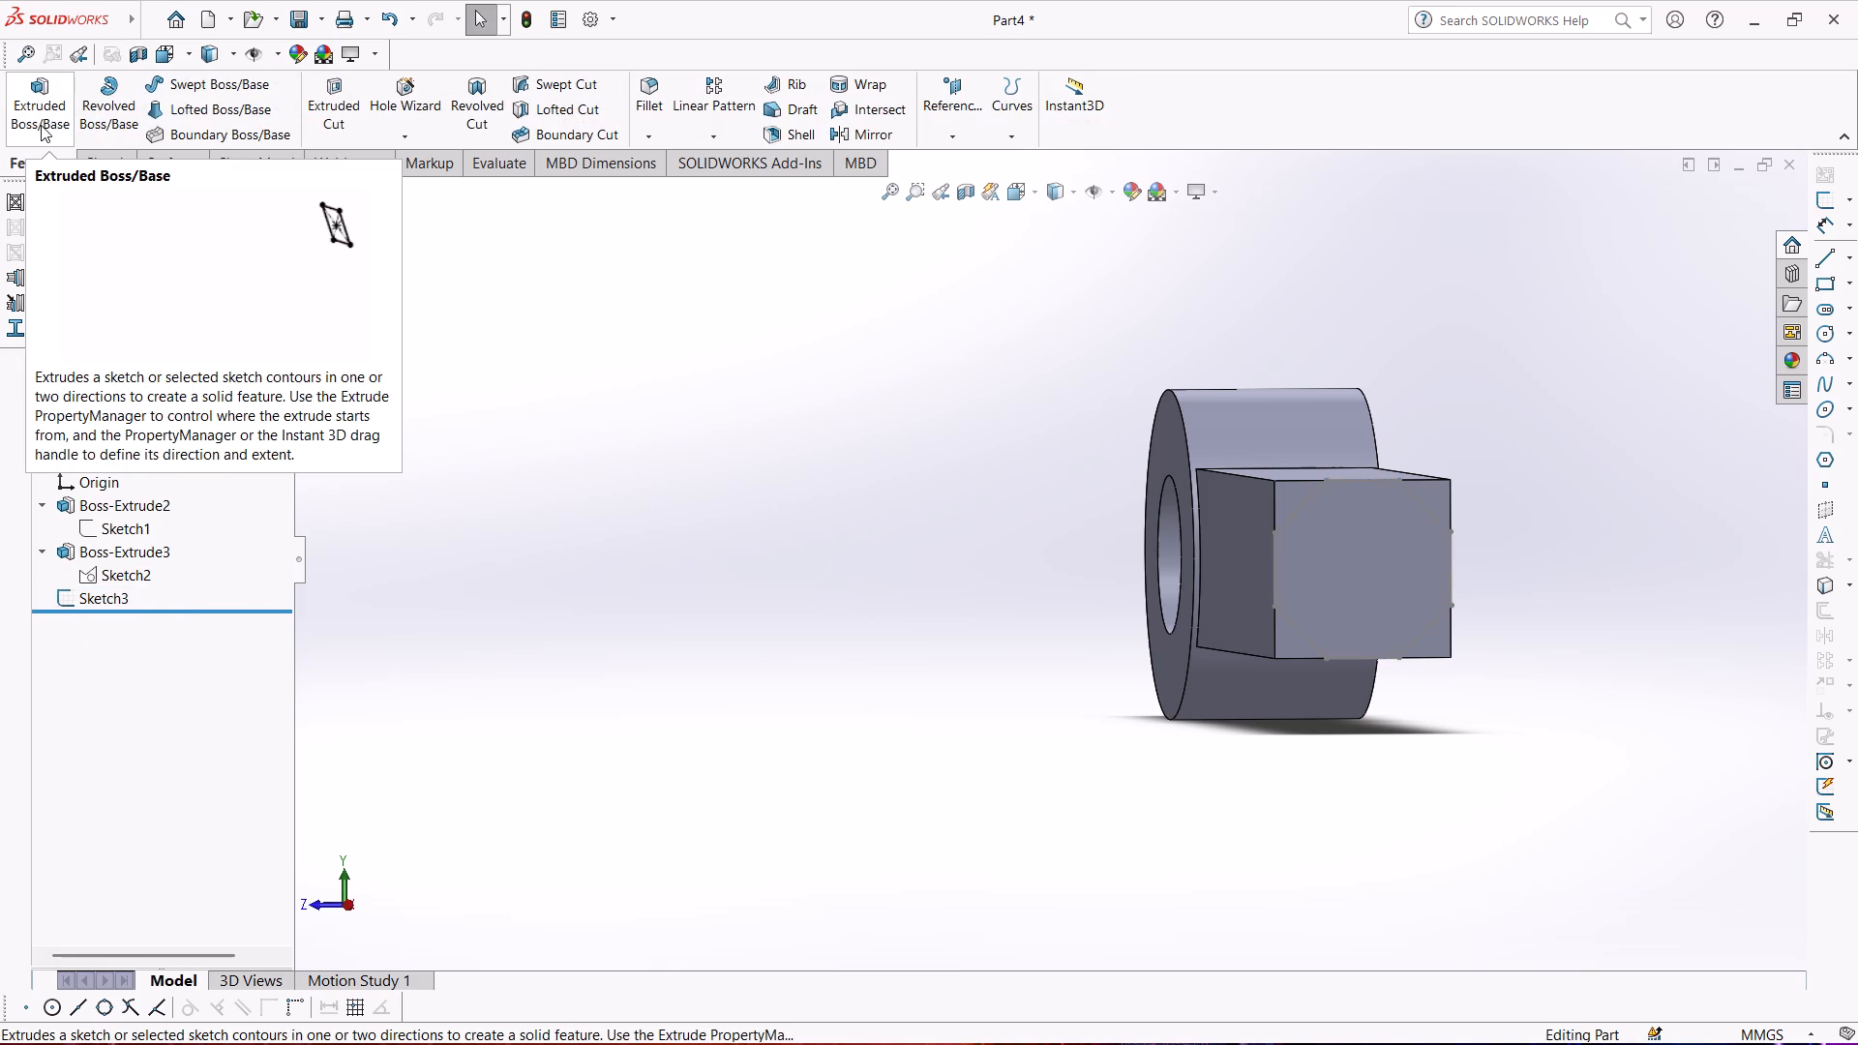
left_click(330, 104)
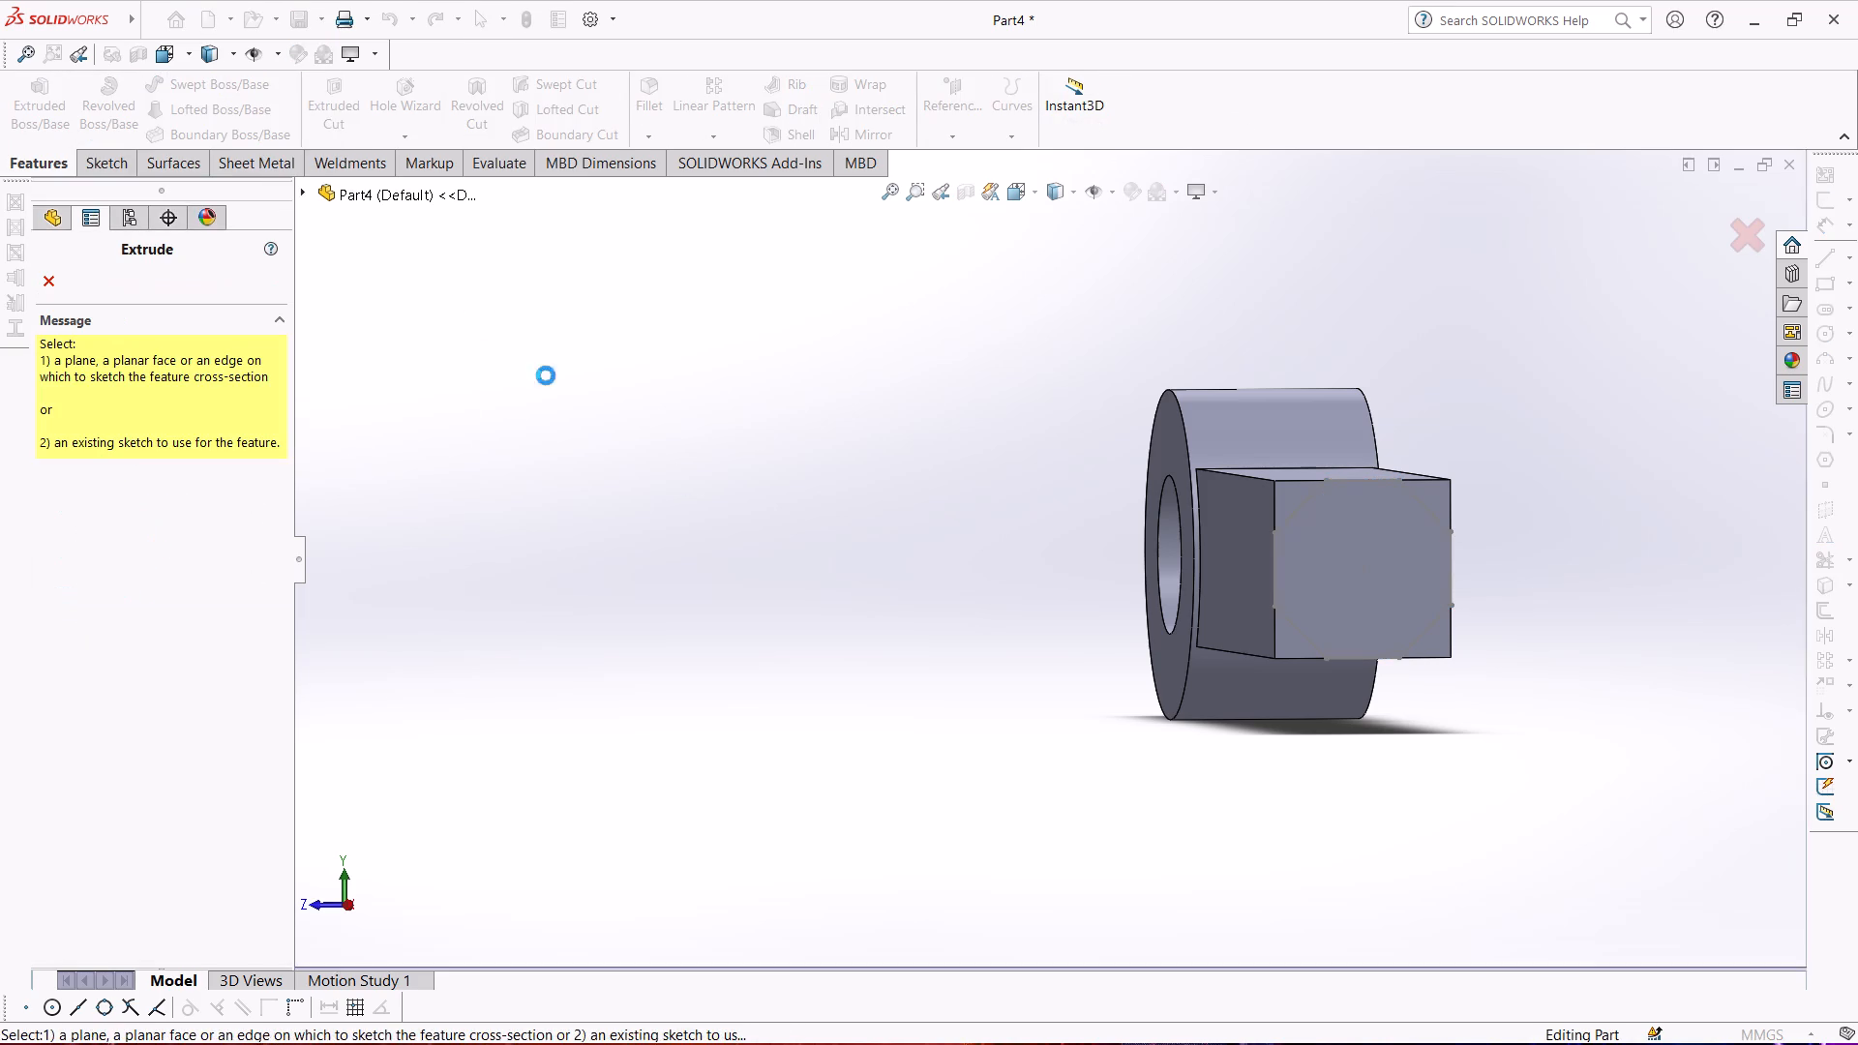
left_click(1304, 499)
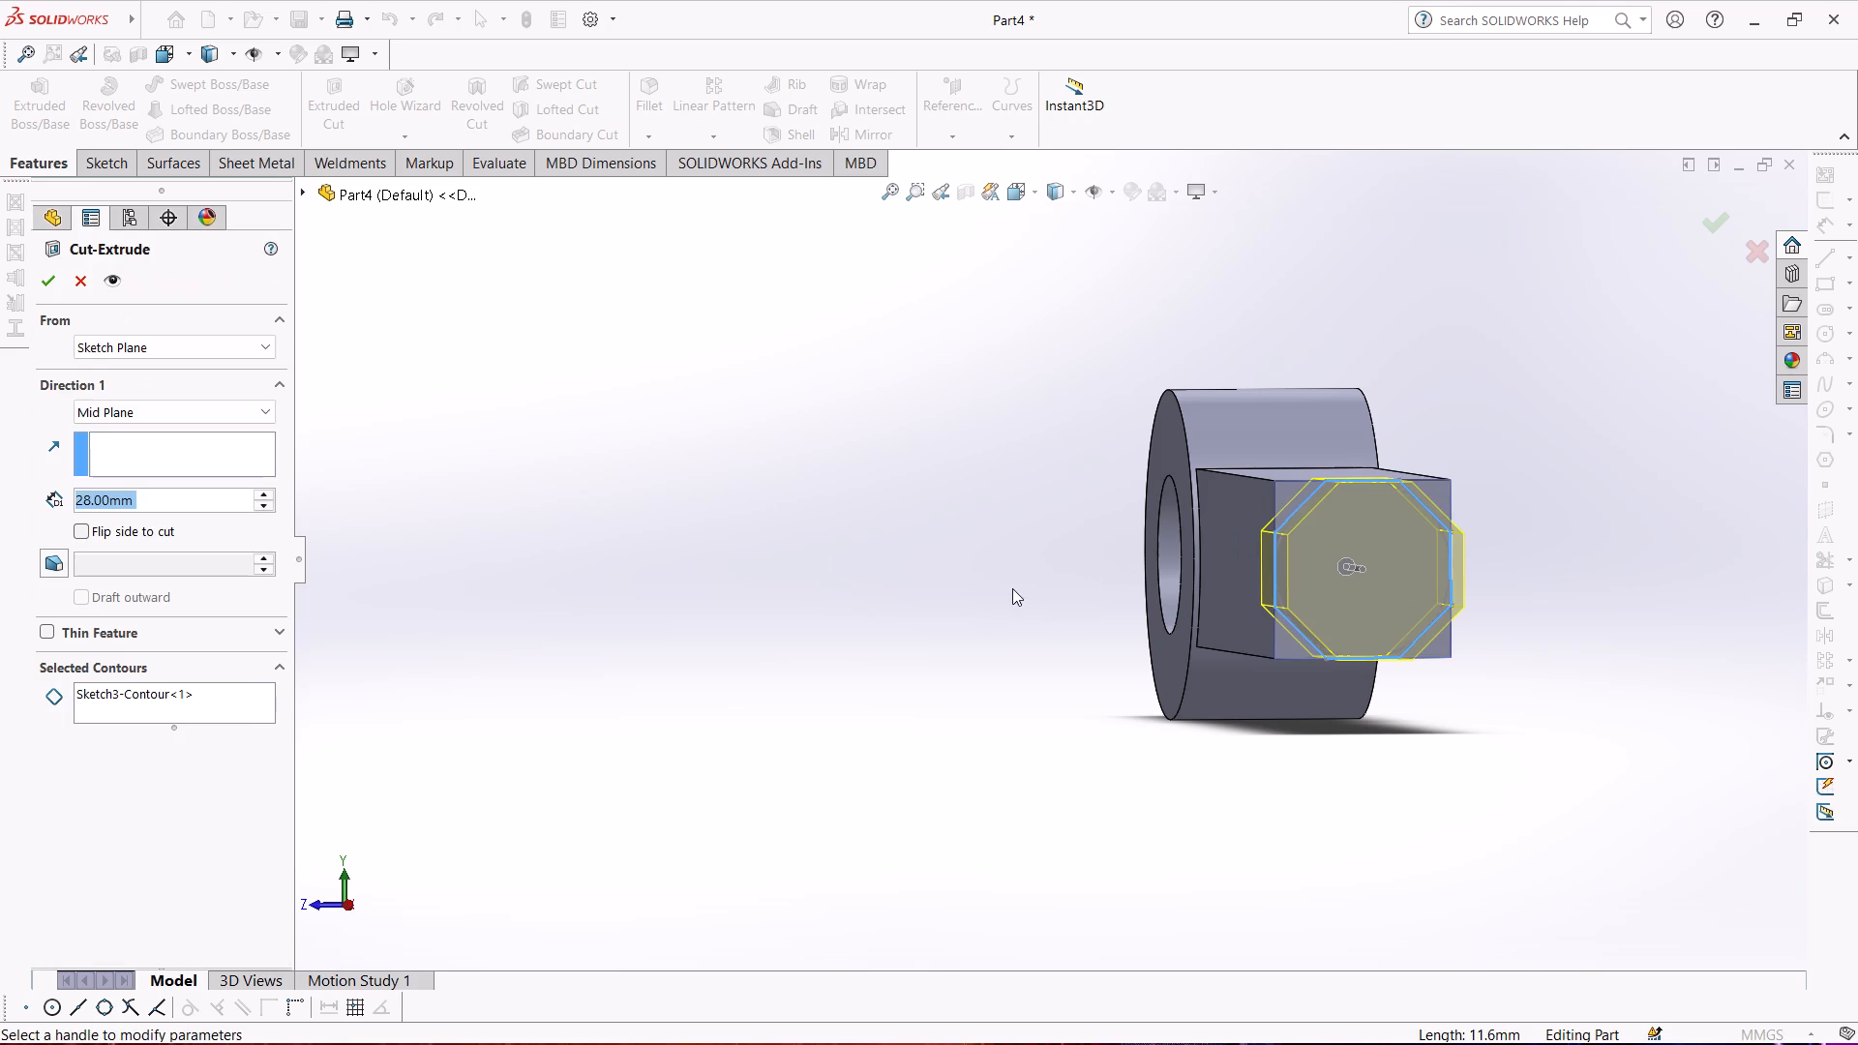
middle_click_drag(1008, 584, 919, 548)
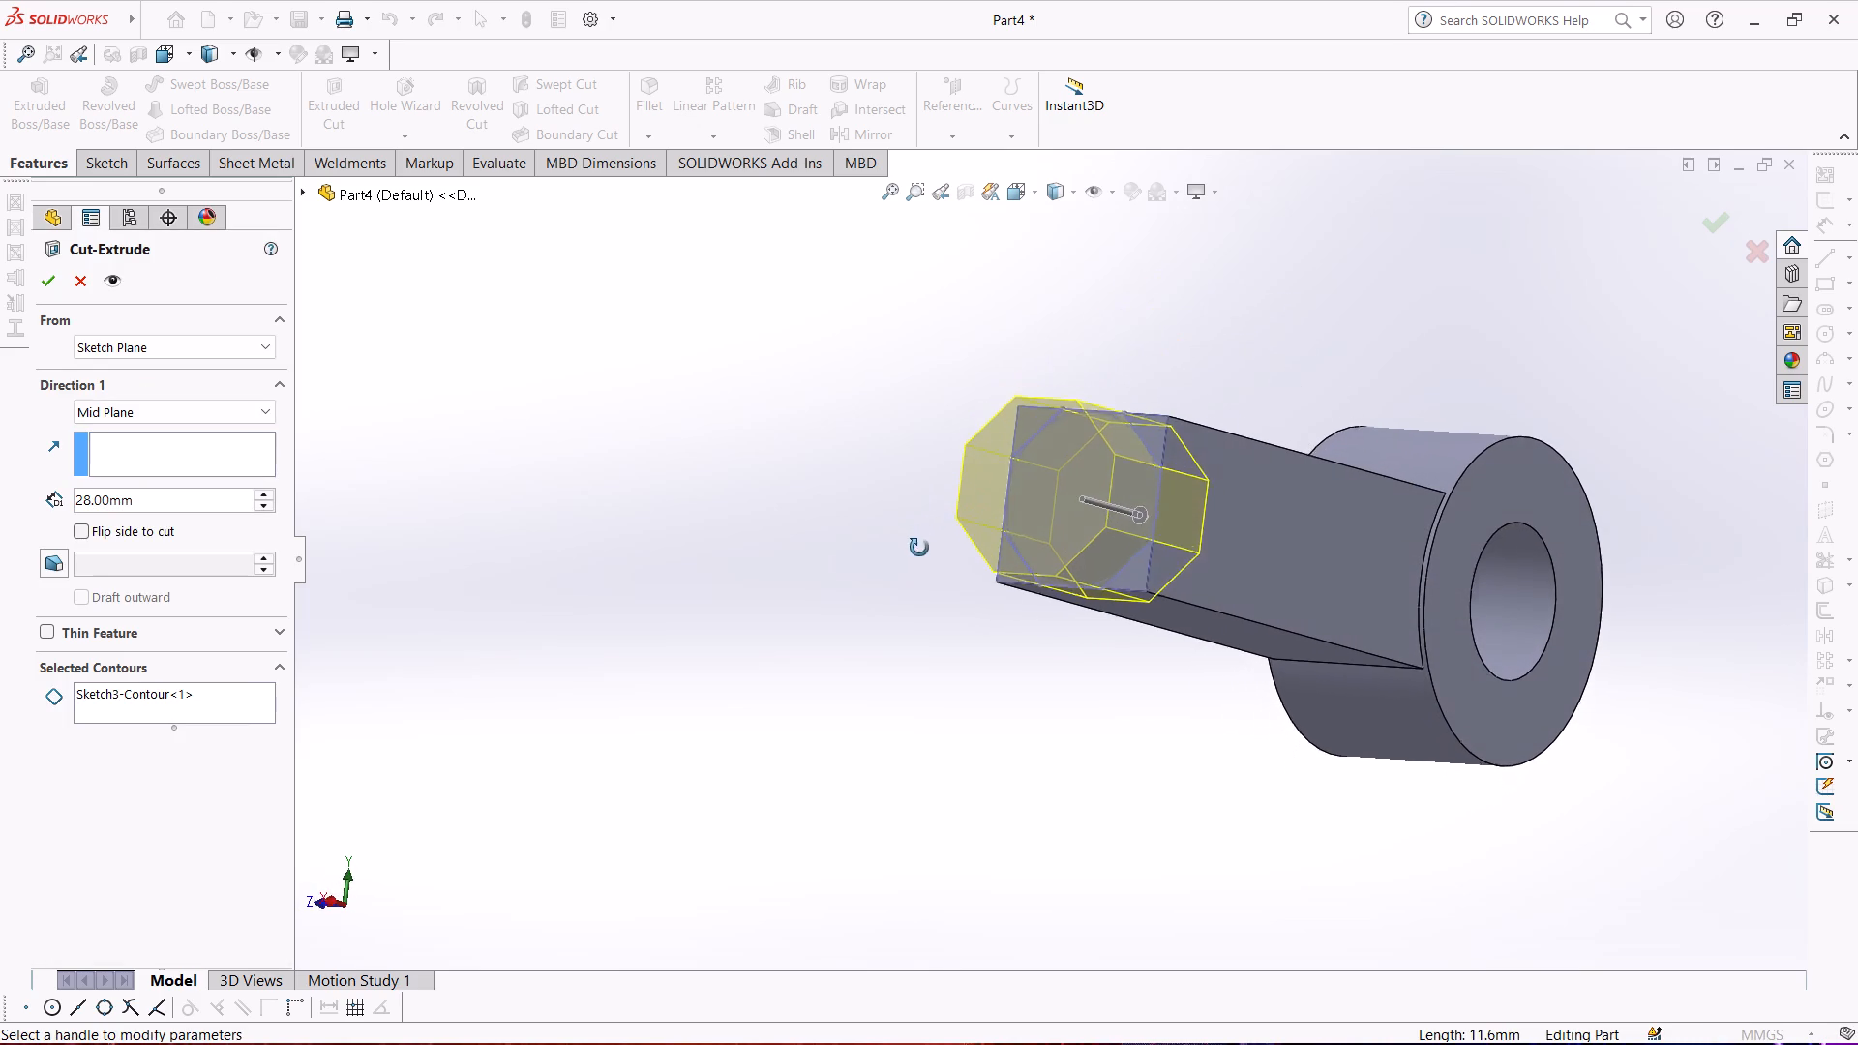
middle_click_drag(919, 548, 920, 552)
left_click(76, 527)
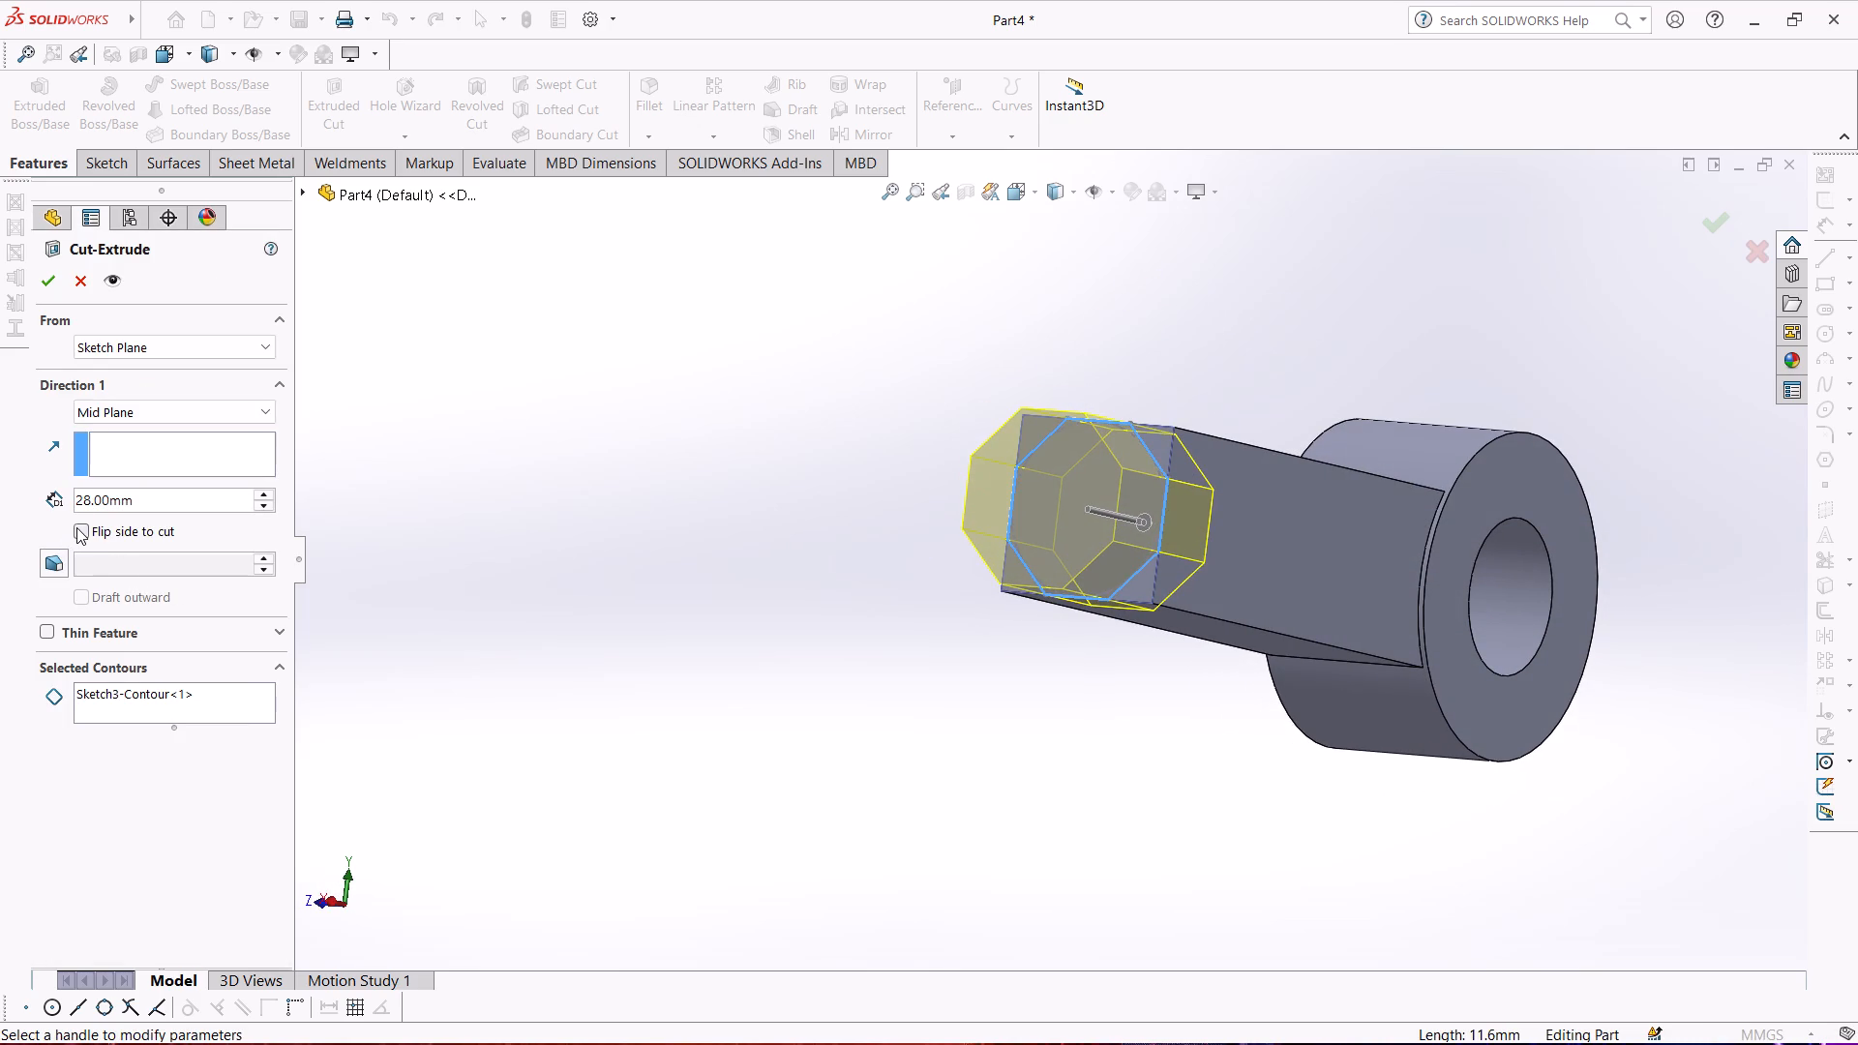
left_click_drag(183, 506, 0, 509)
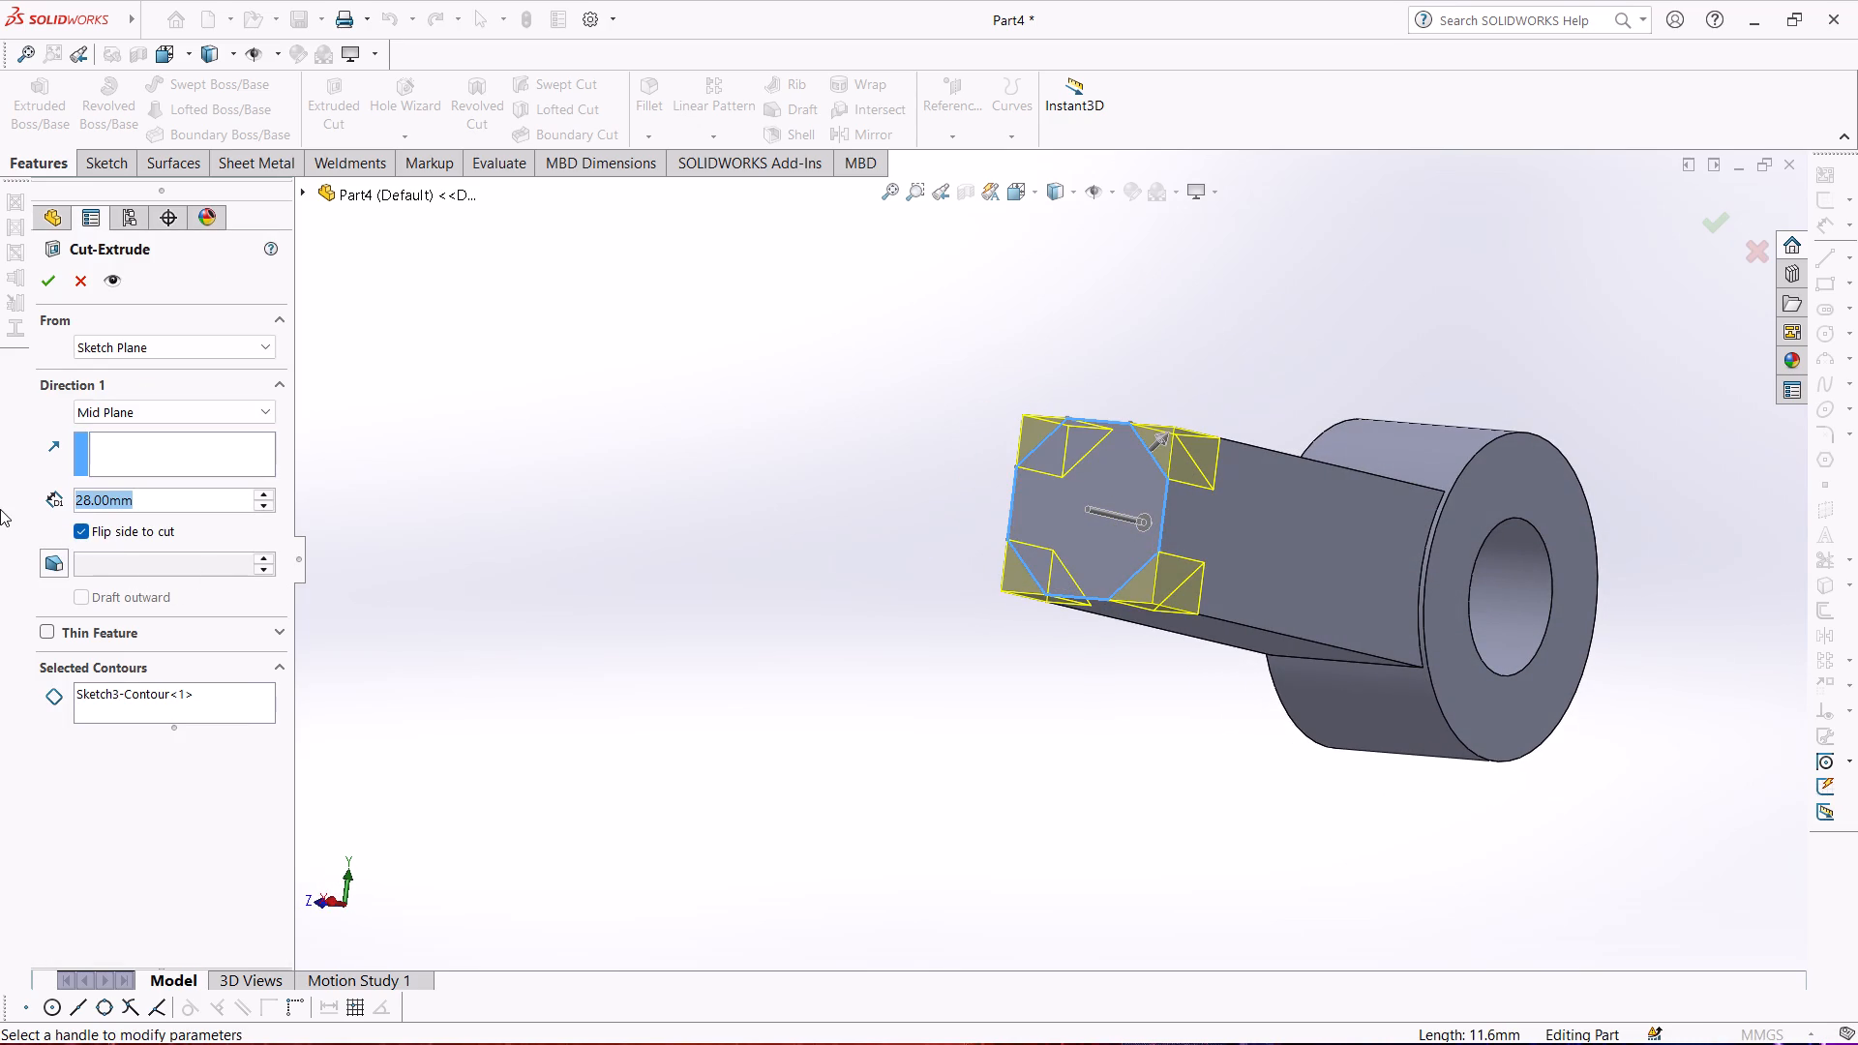
type("40")
key("Return")
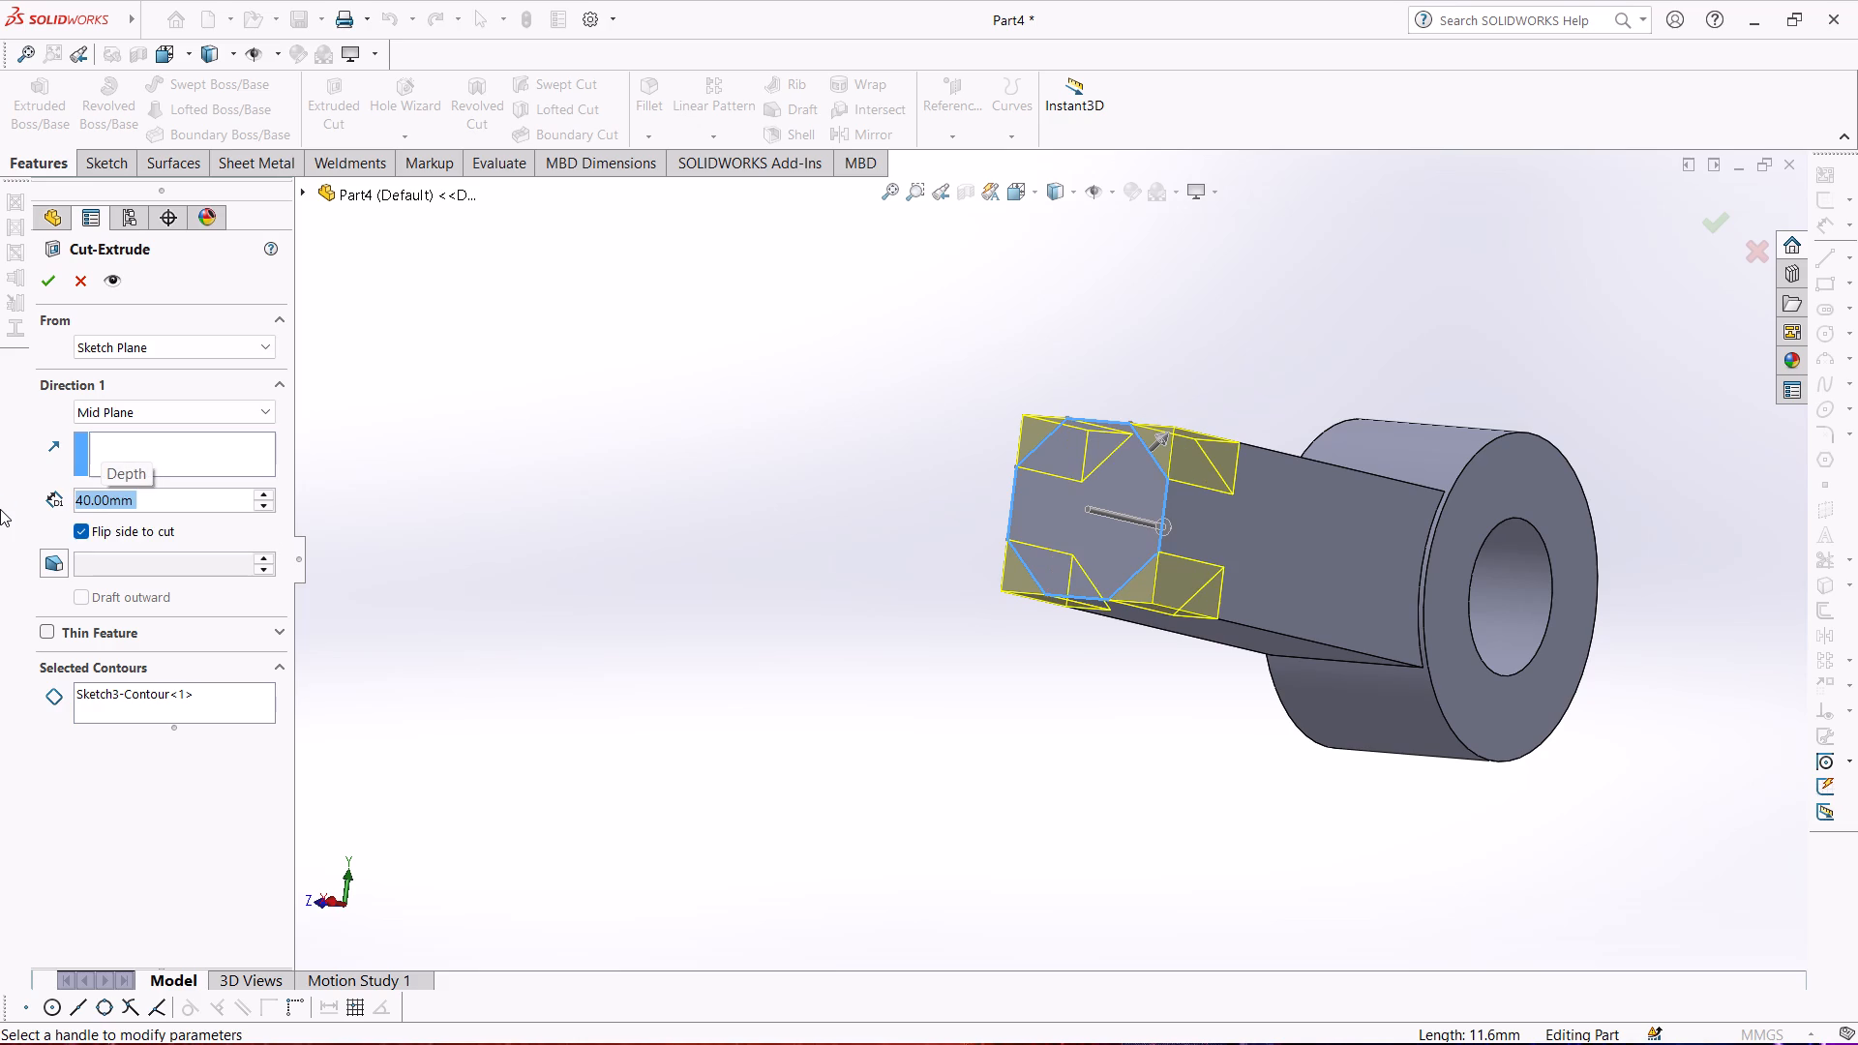
middle_click_drag(1019, 540, 1131, 542)
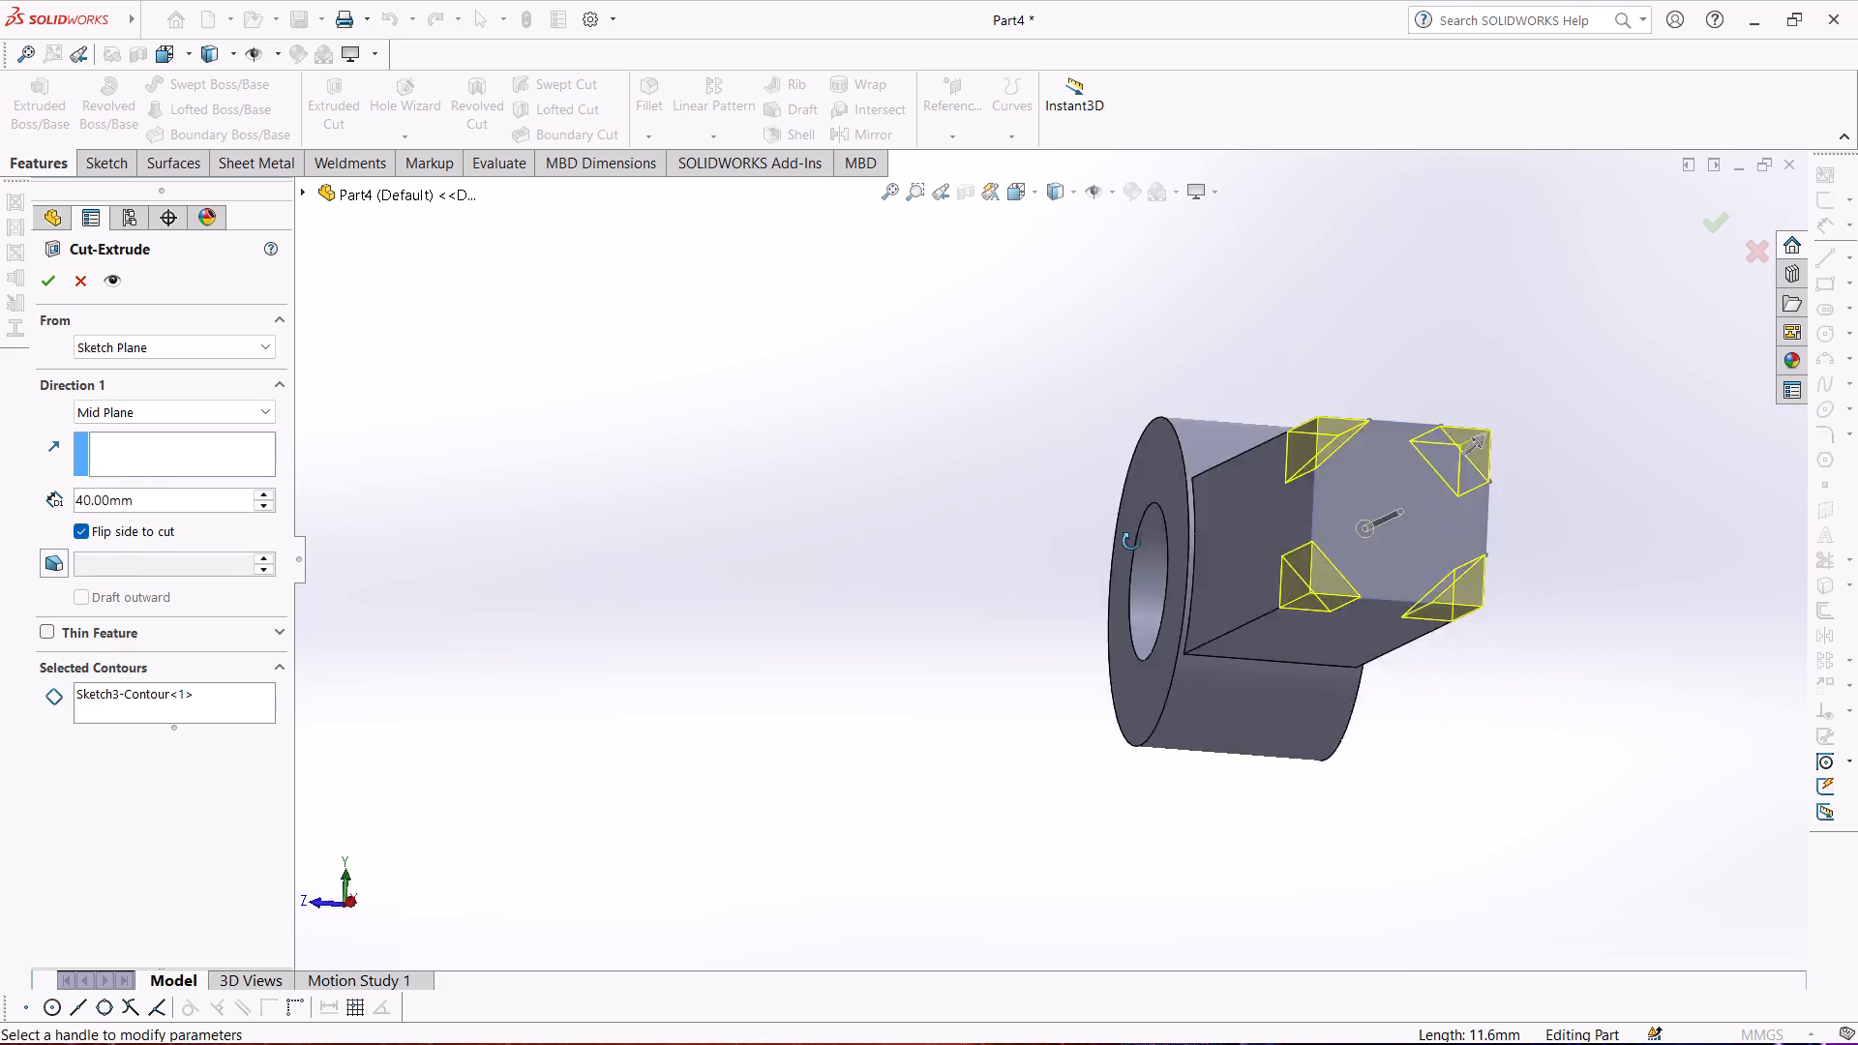
middle_click_drag(1131, 542, 1233, 729)
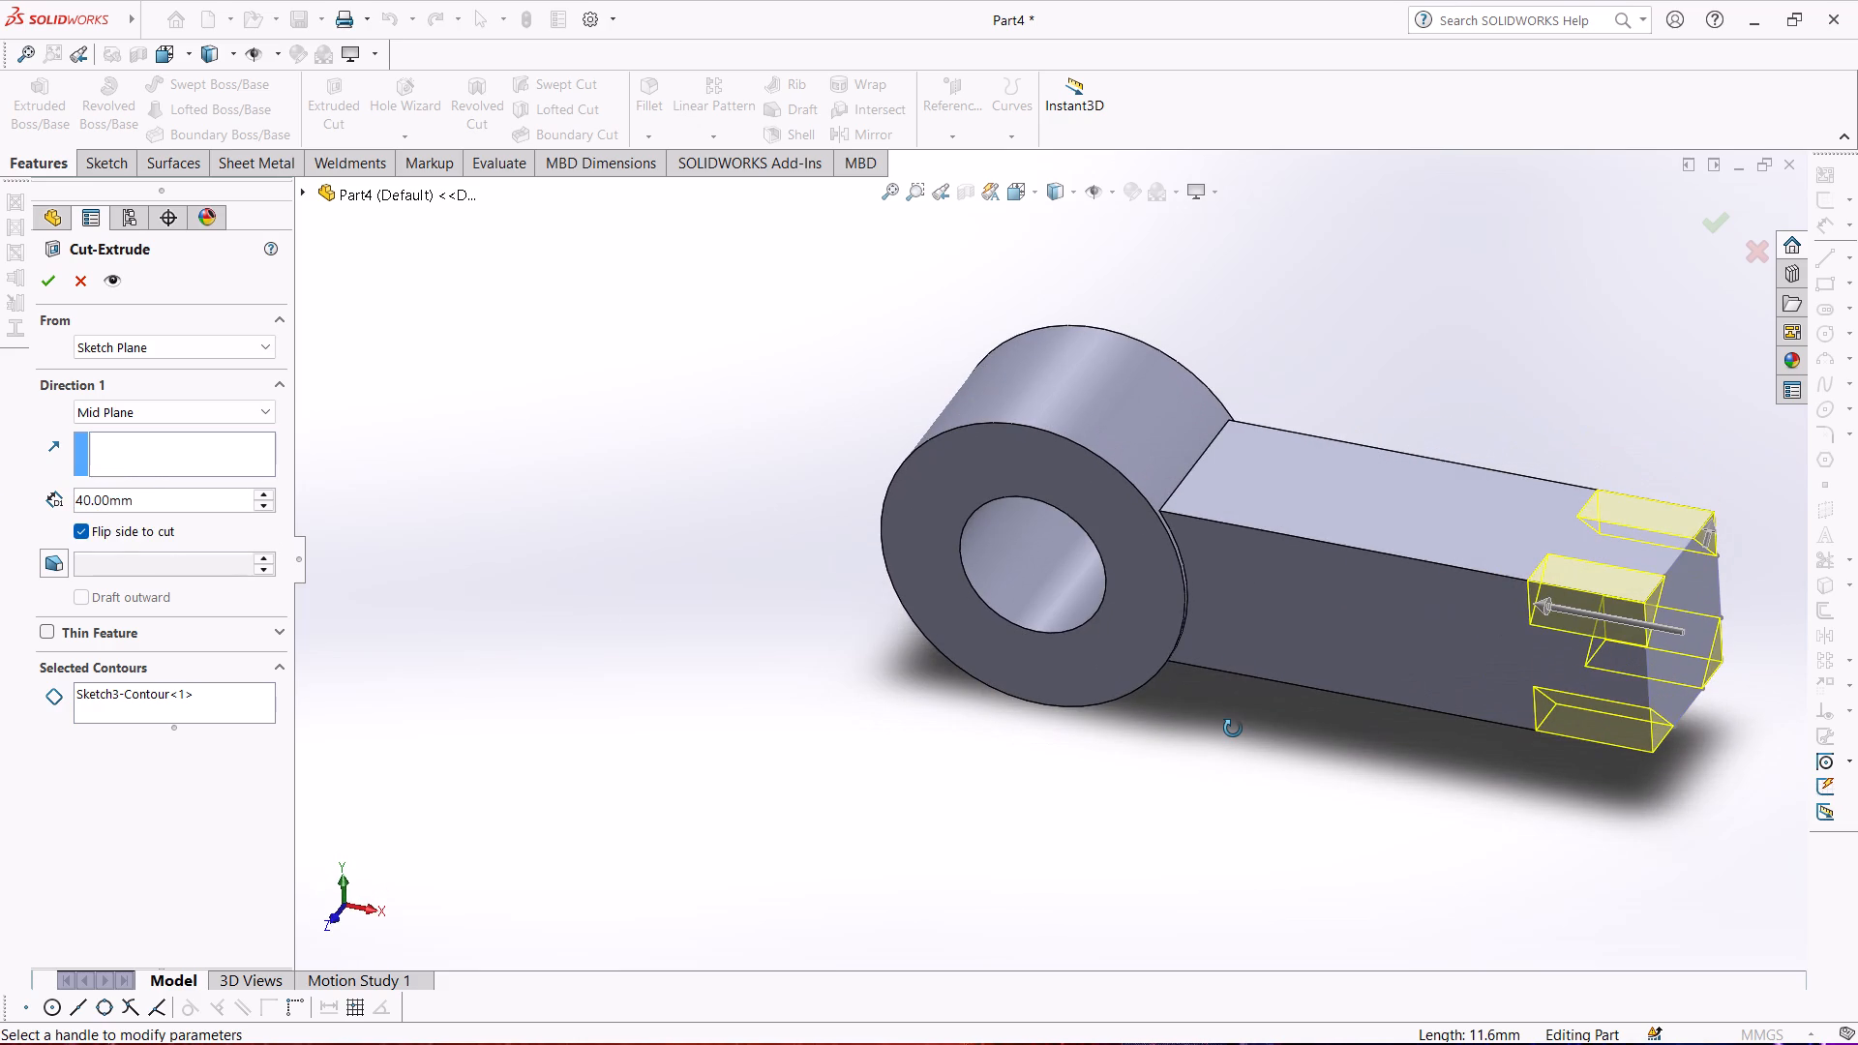
middle_click_drag(1233, 729, 1344, 725)
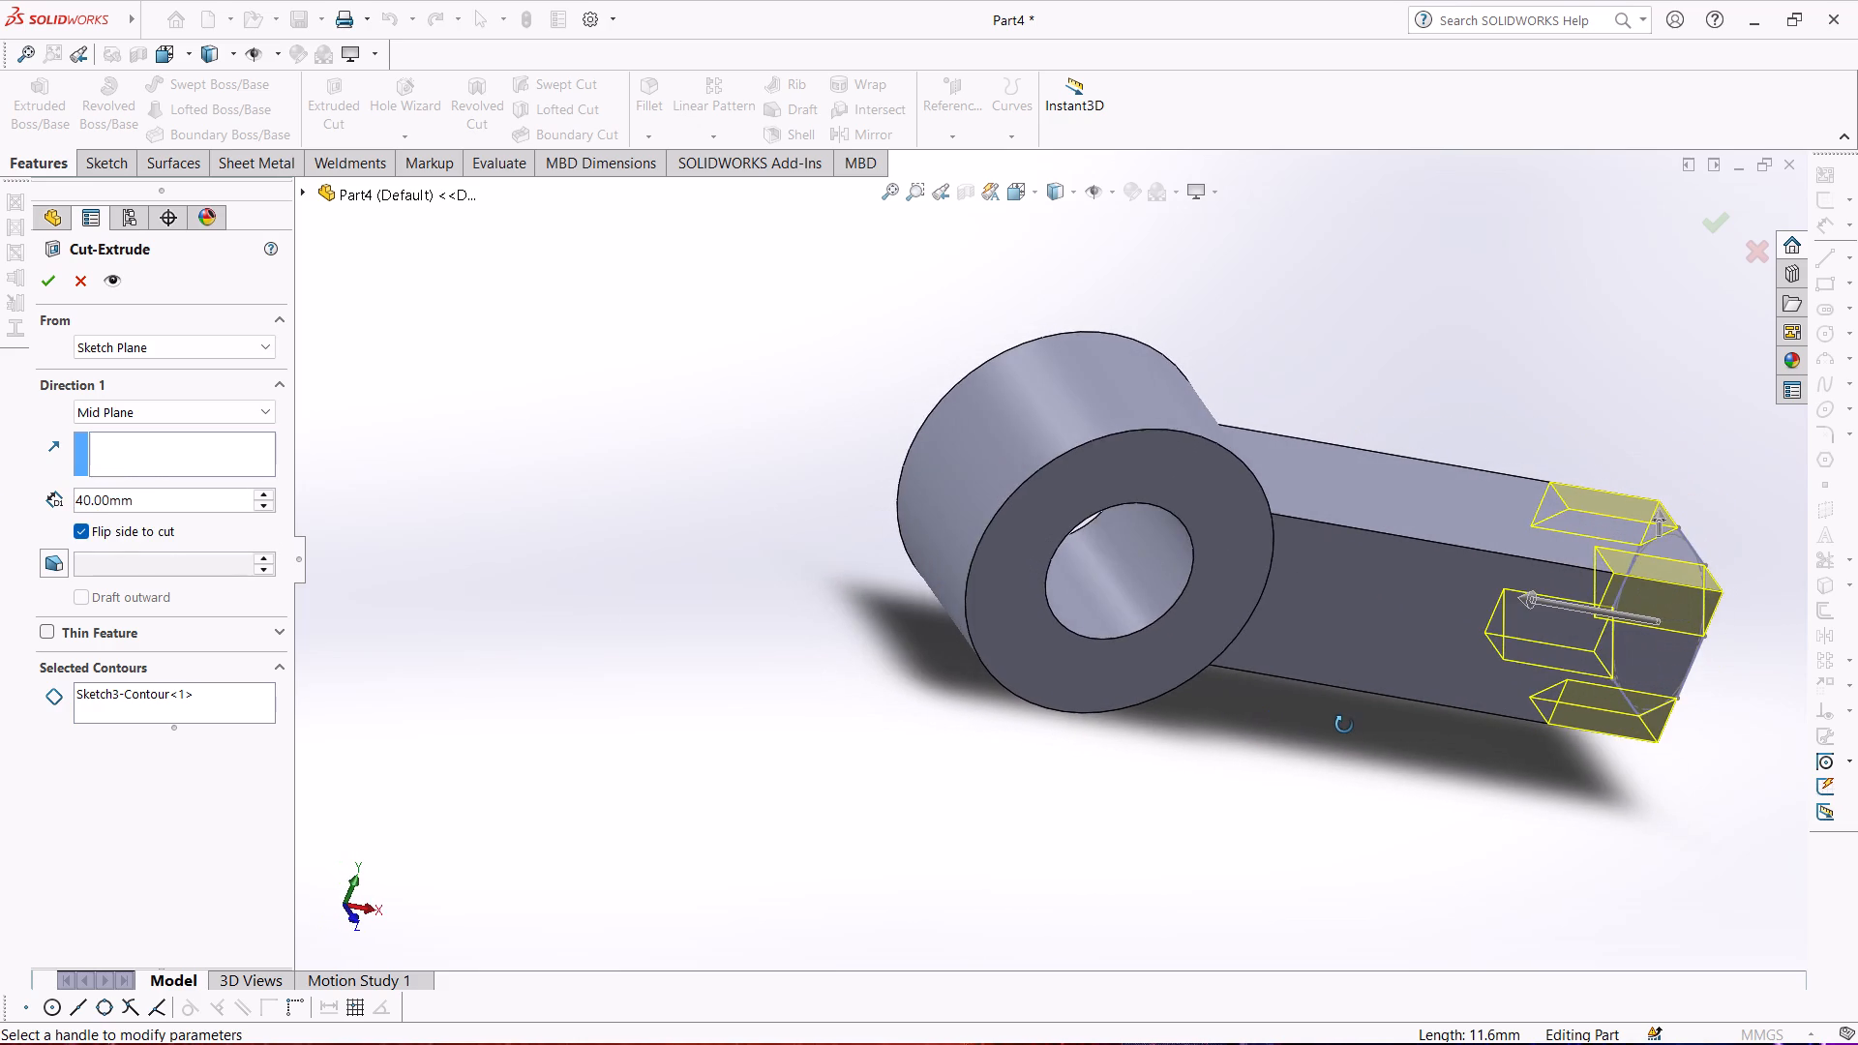
middle_click_drag(1344, 725, 1226, 757)
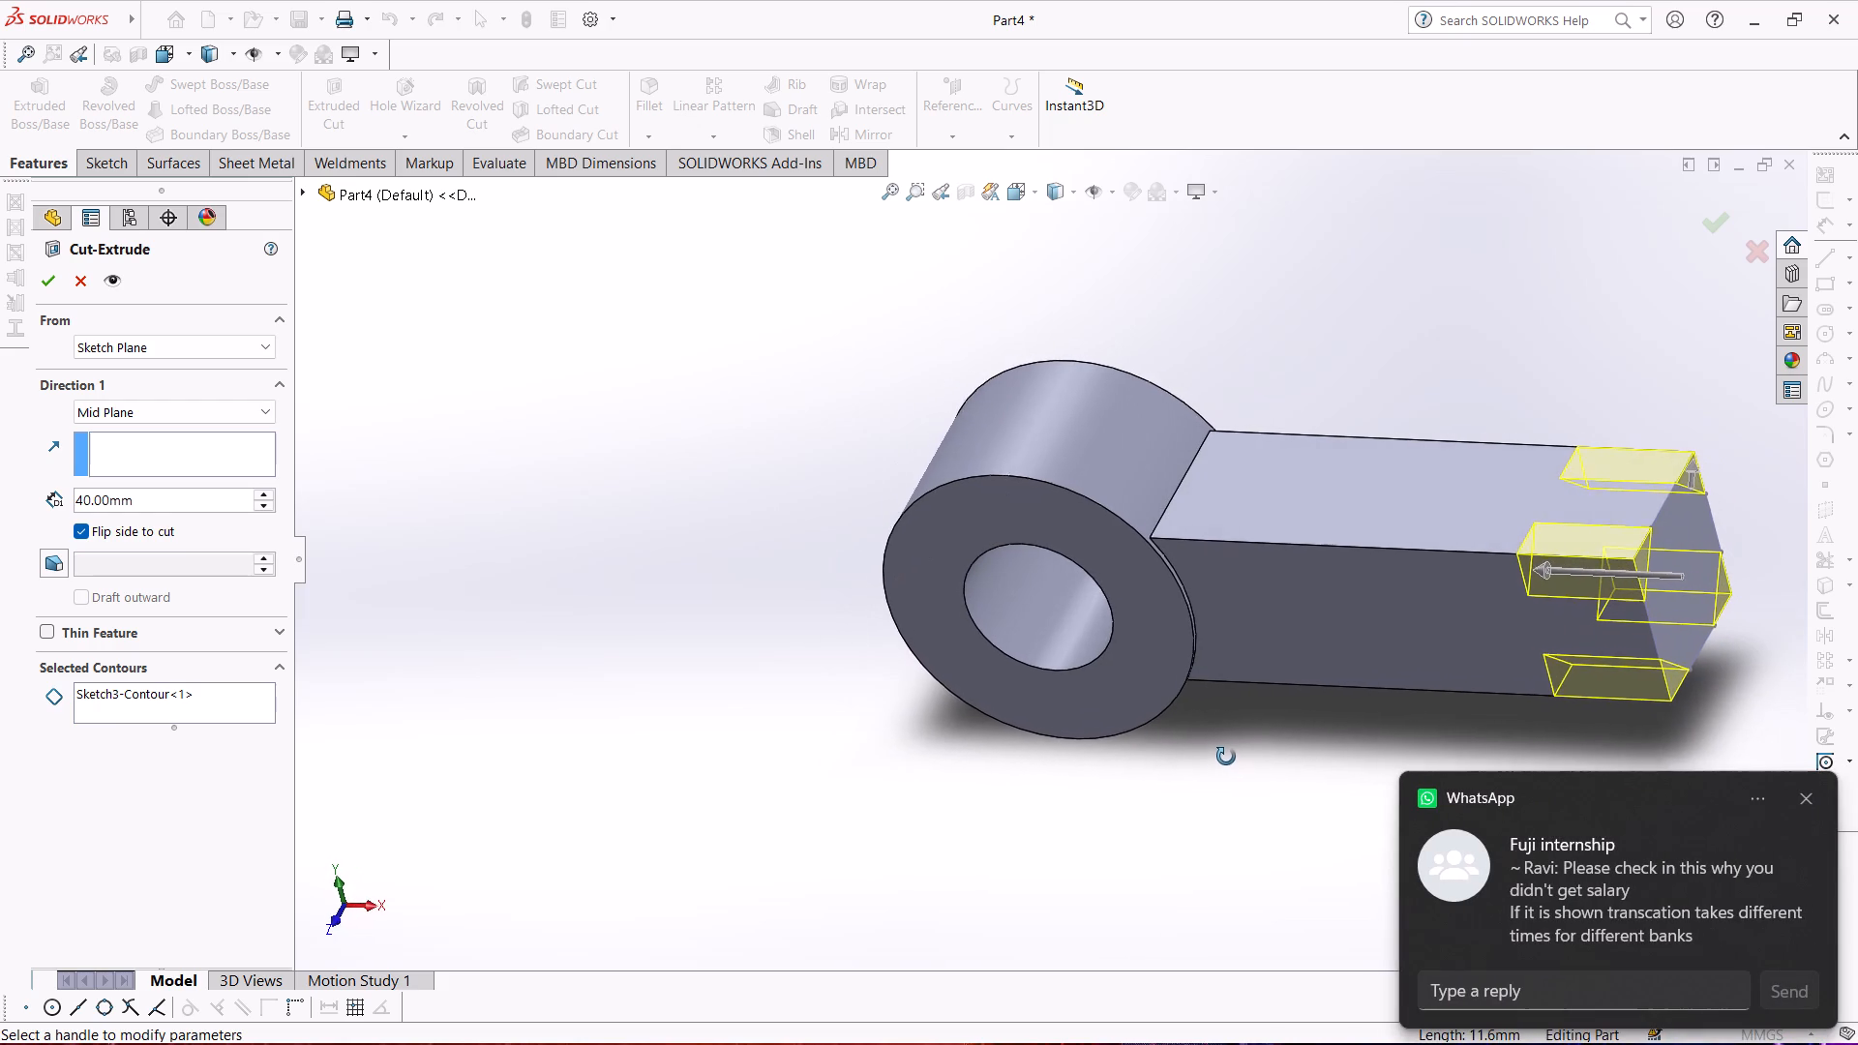
middle_click_drag(1226, 757, 1223, 752)
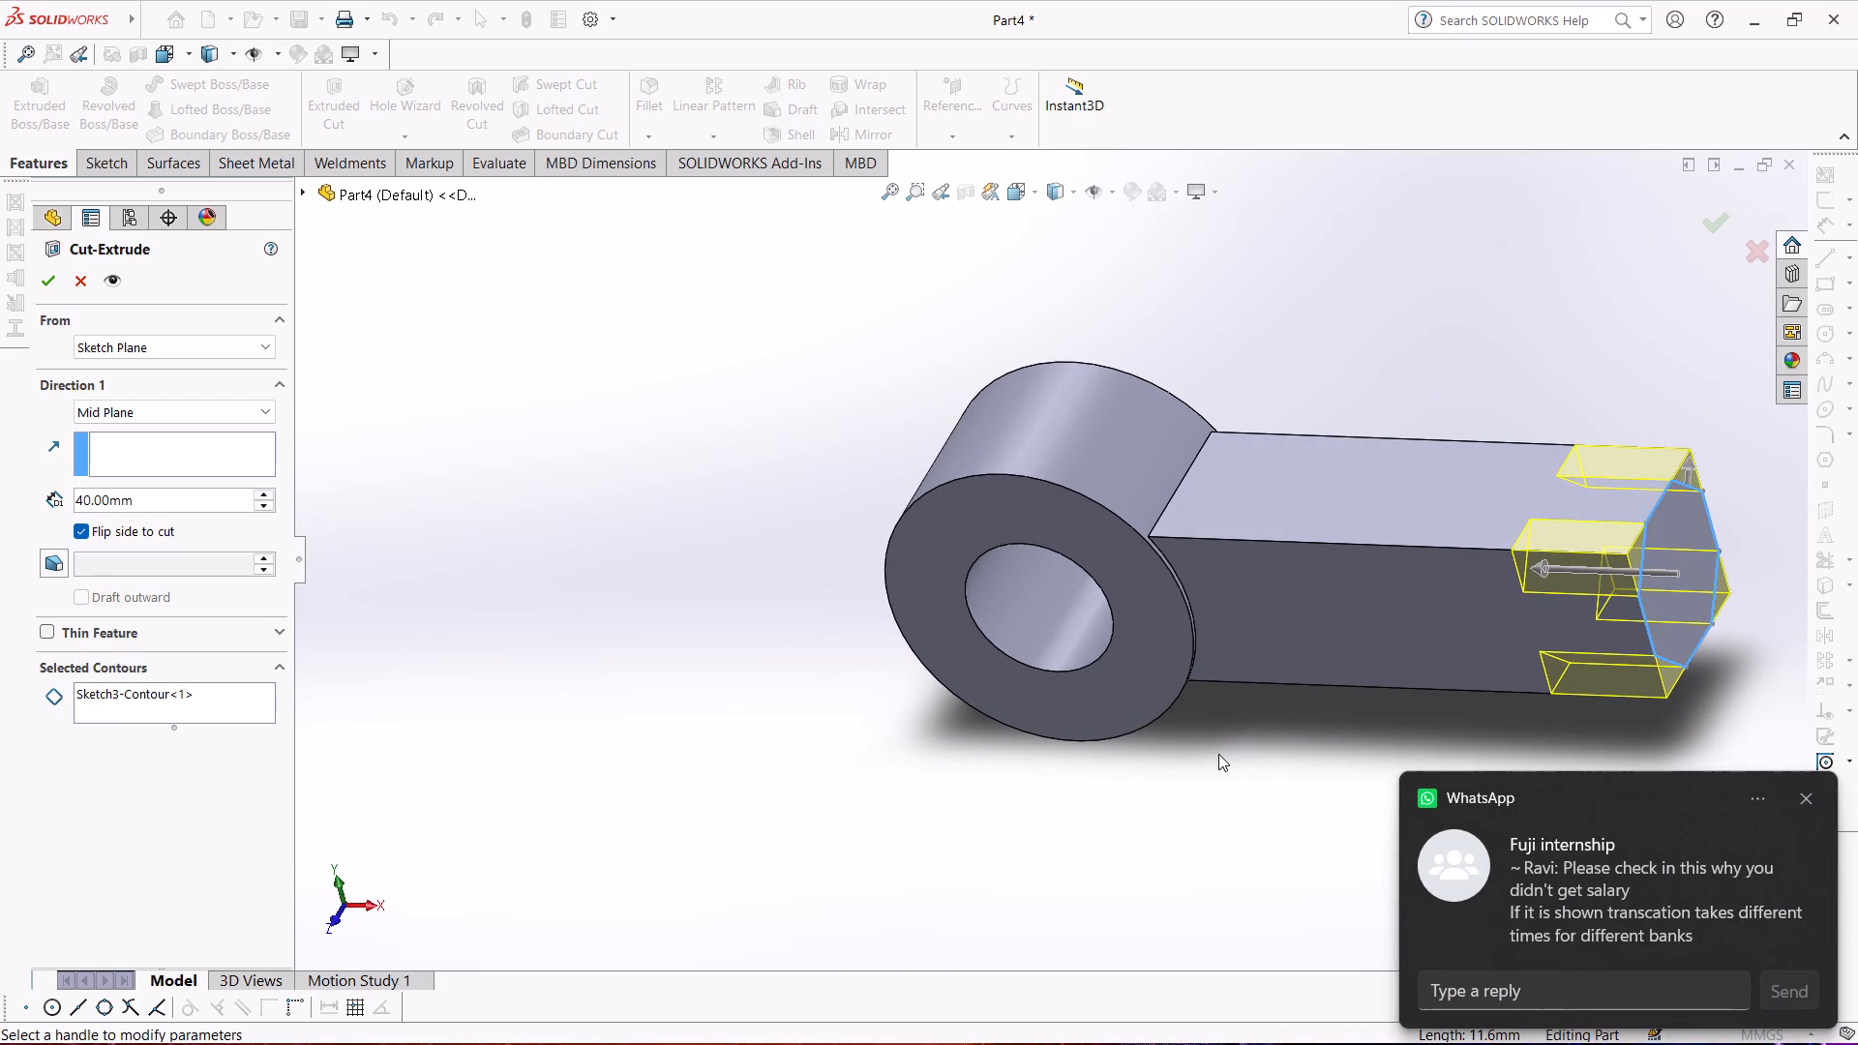
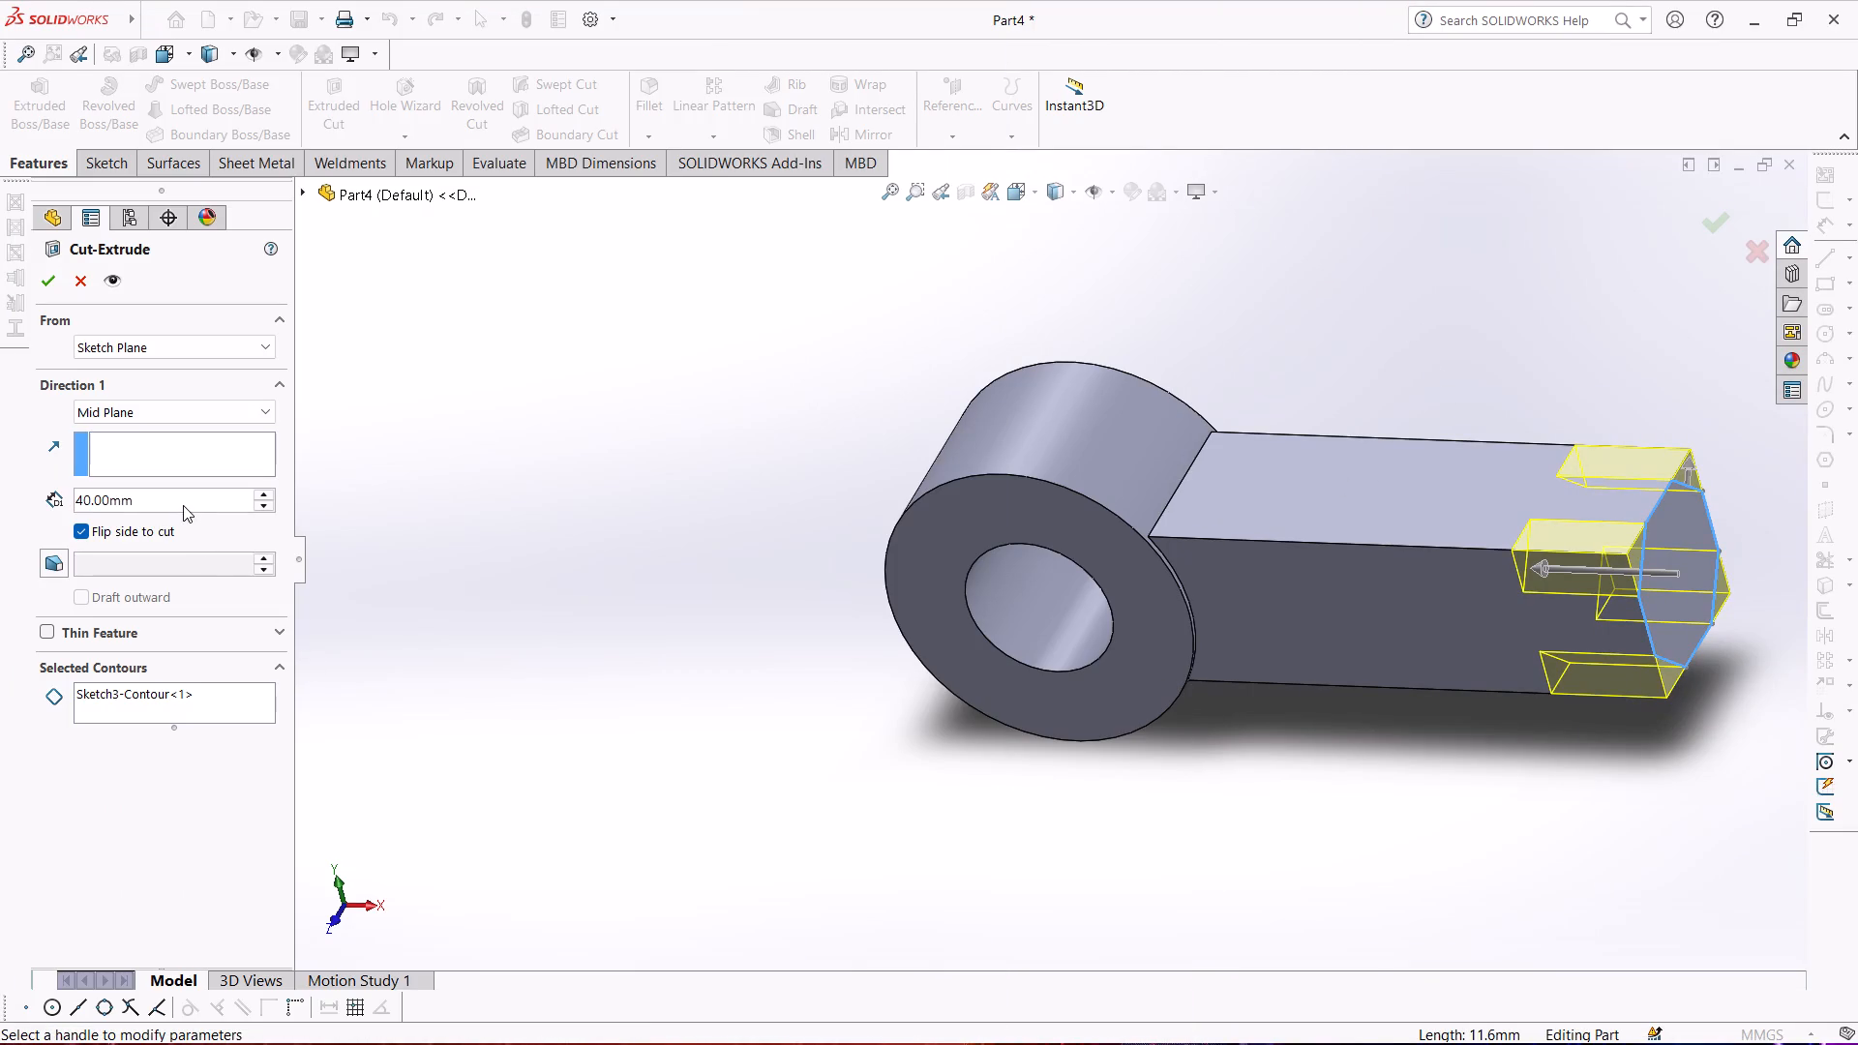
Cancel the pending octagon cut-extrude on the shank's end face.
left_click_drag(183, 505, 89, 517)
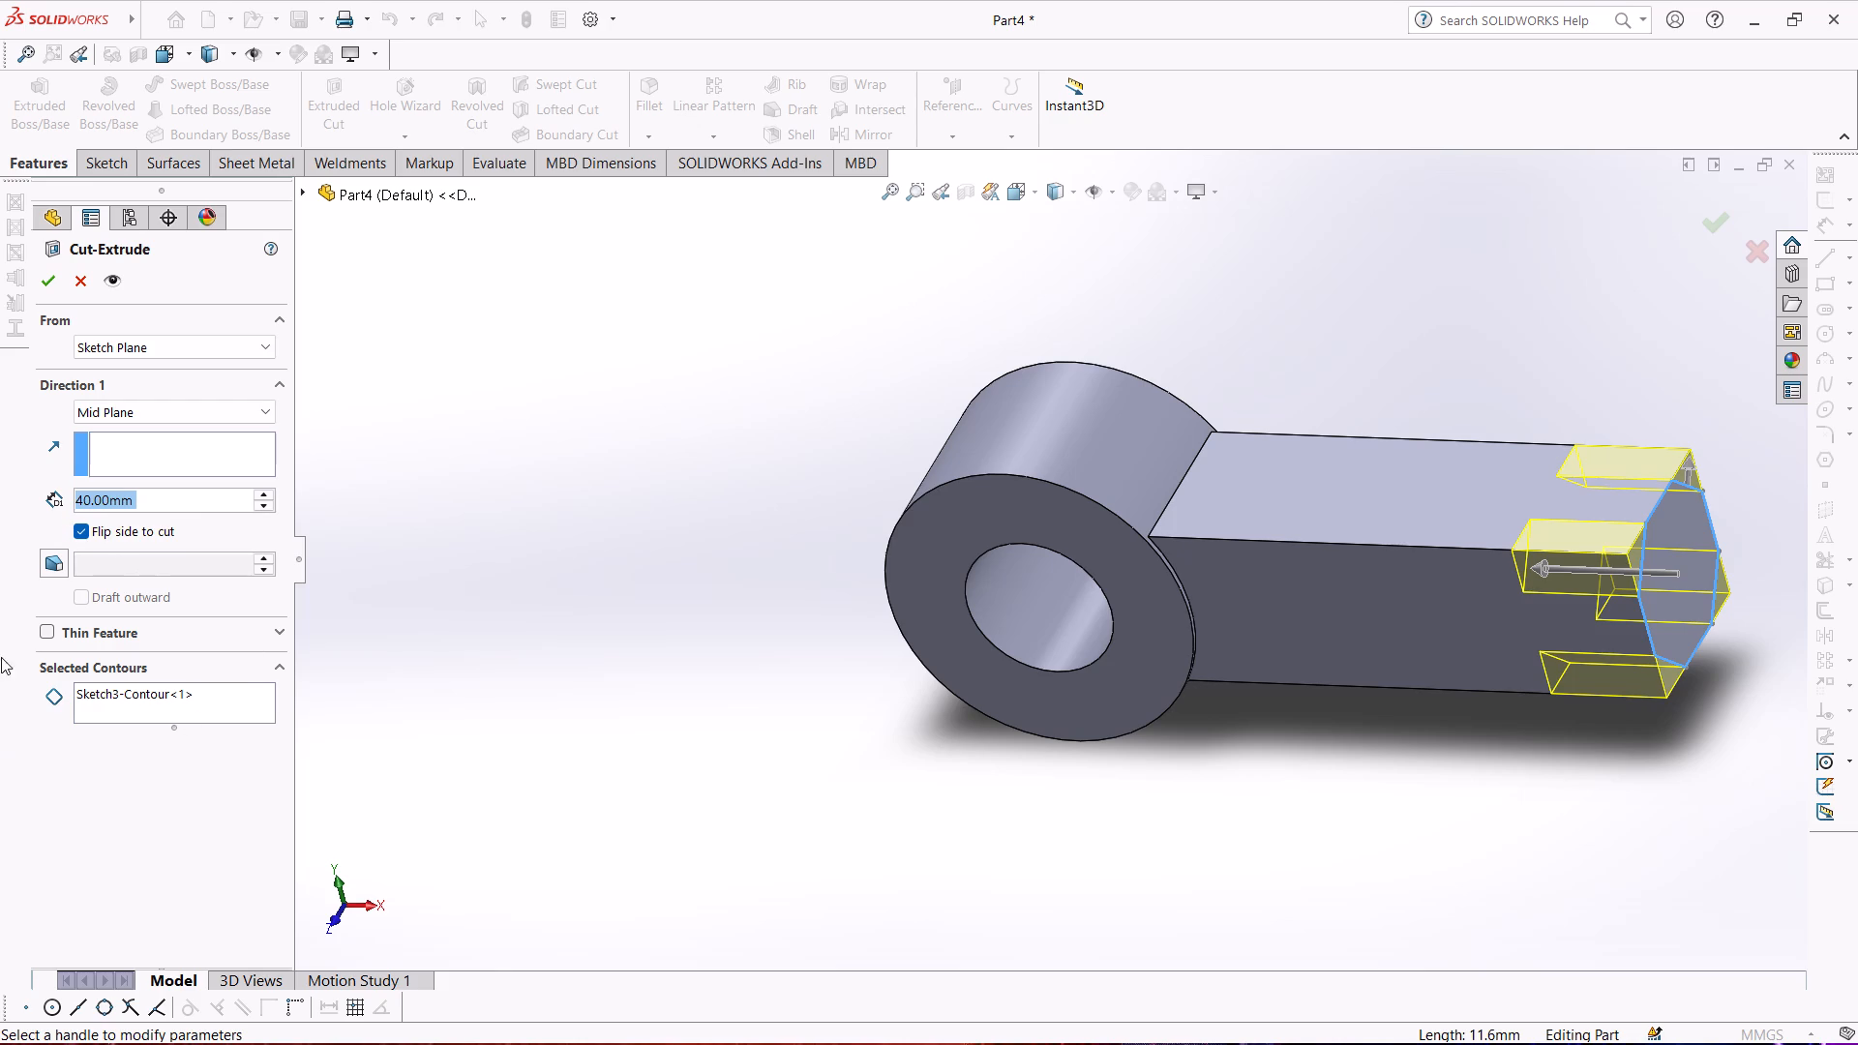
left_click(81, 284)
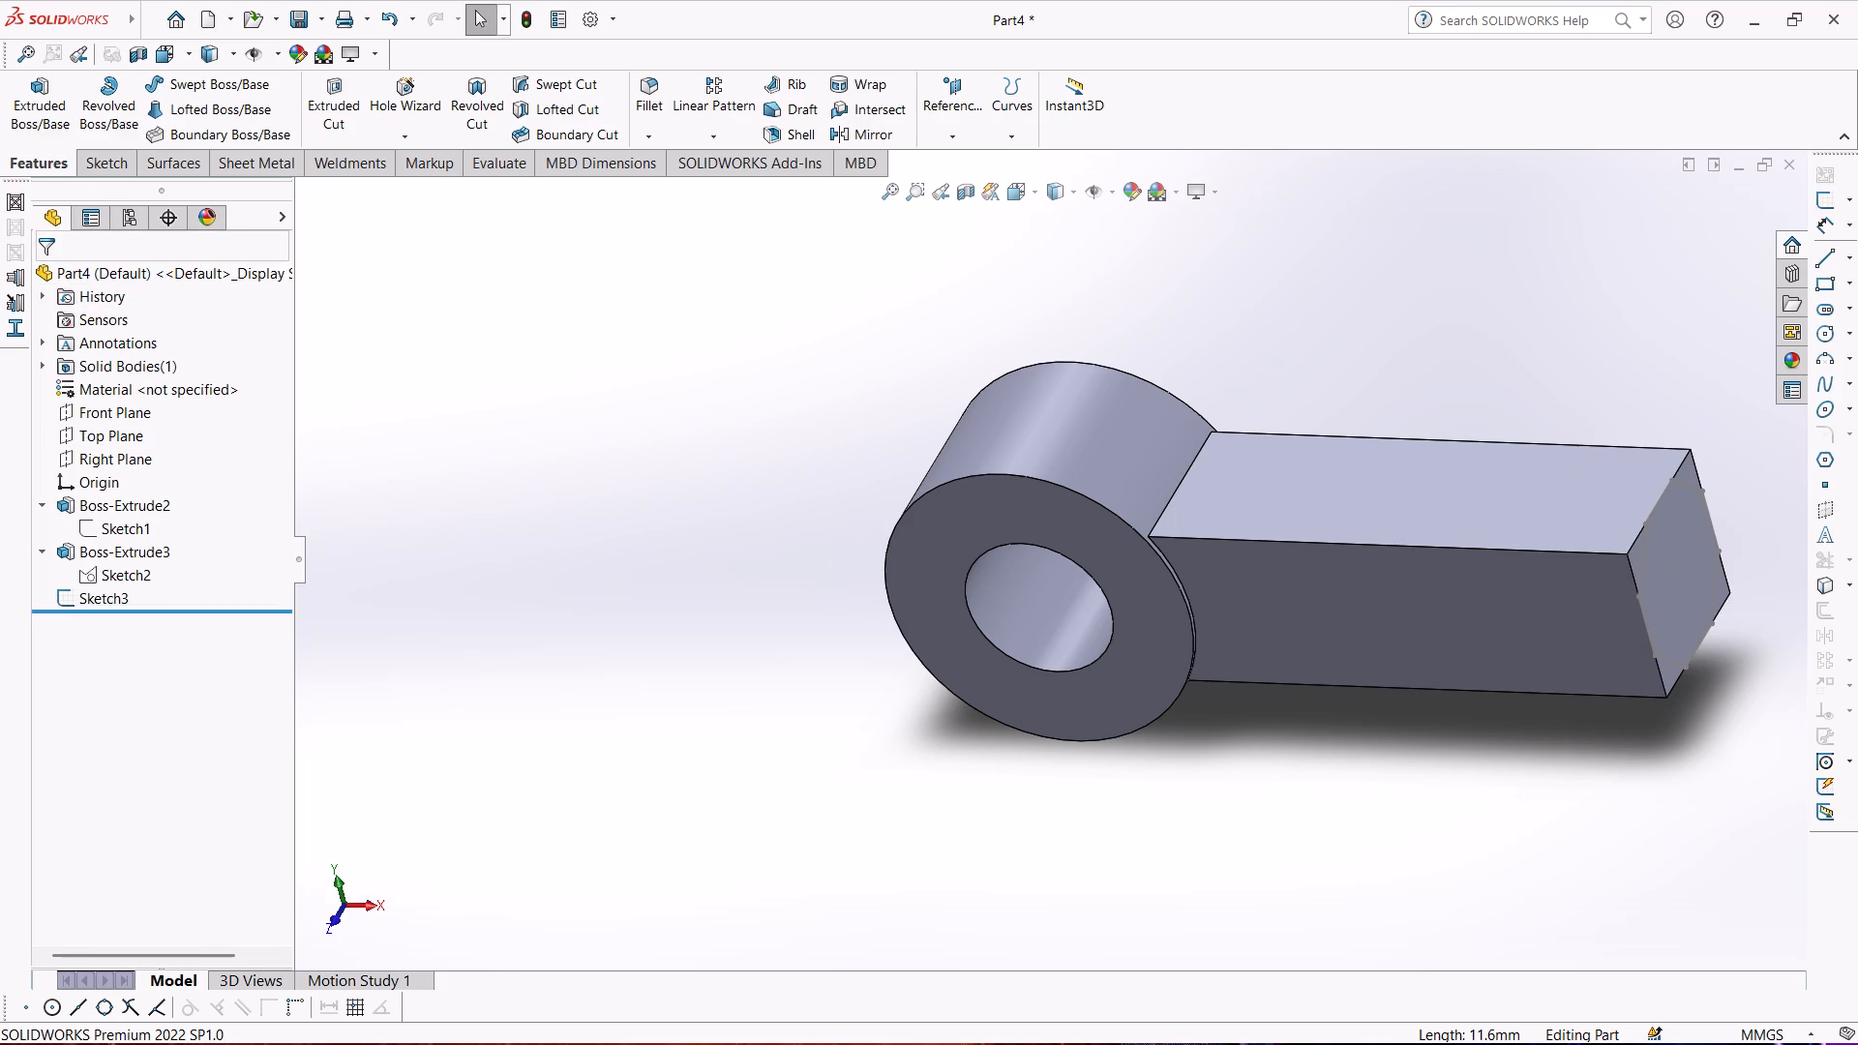
Open the square shank's boss extrusion for editing and examine its depth settings, preview and sketch dimensions.
left_click(99, 548)
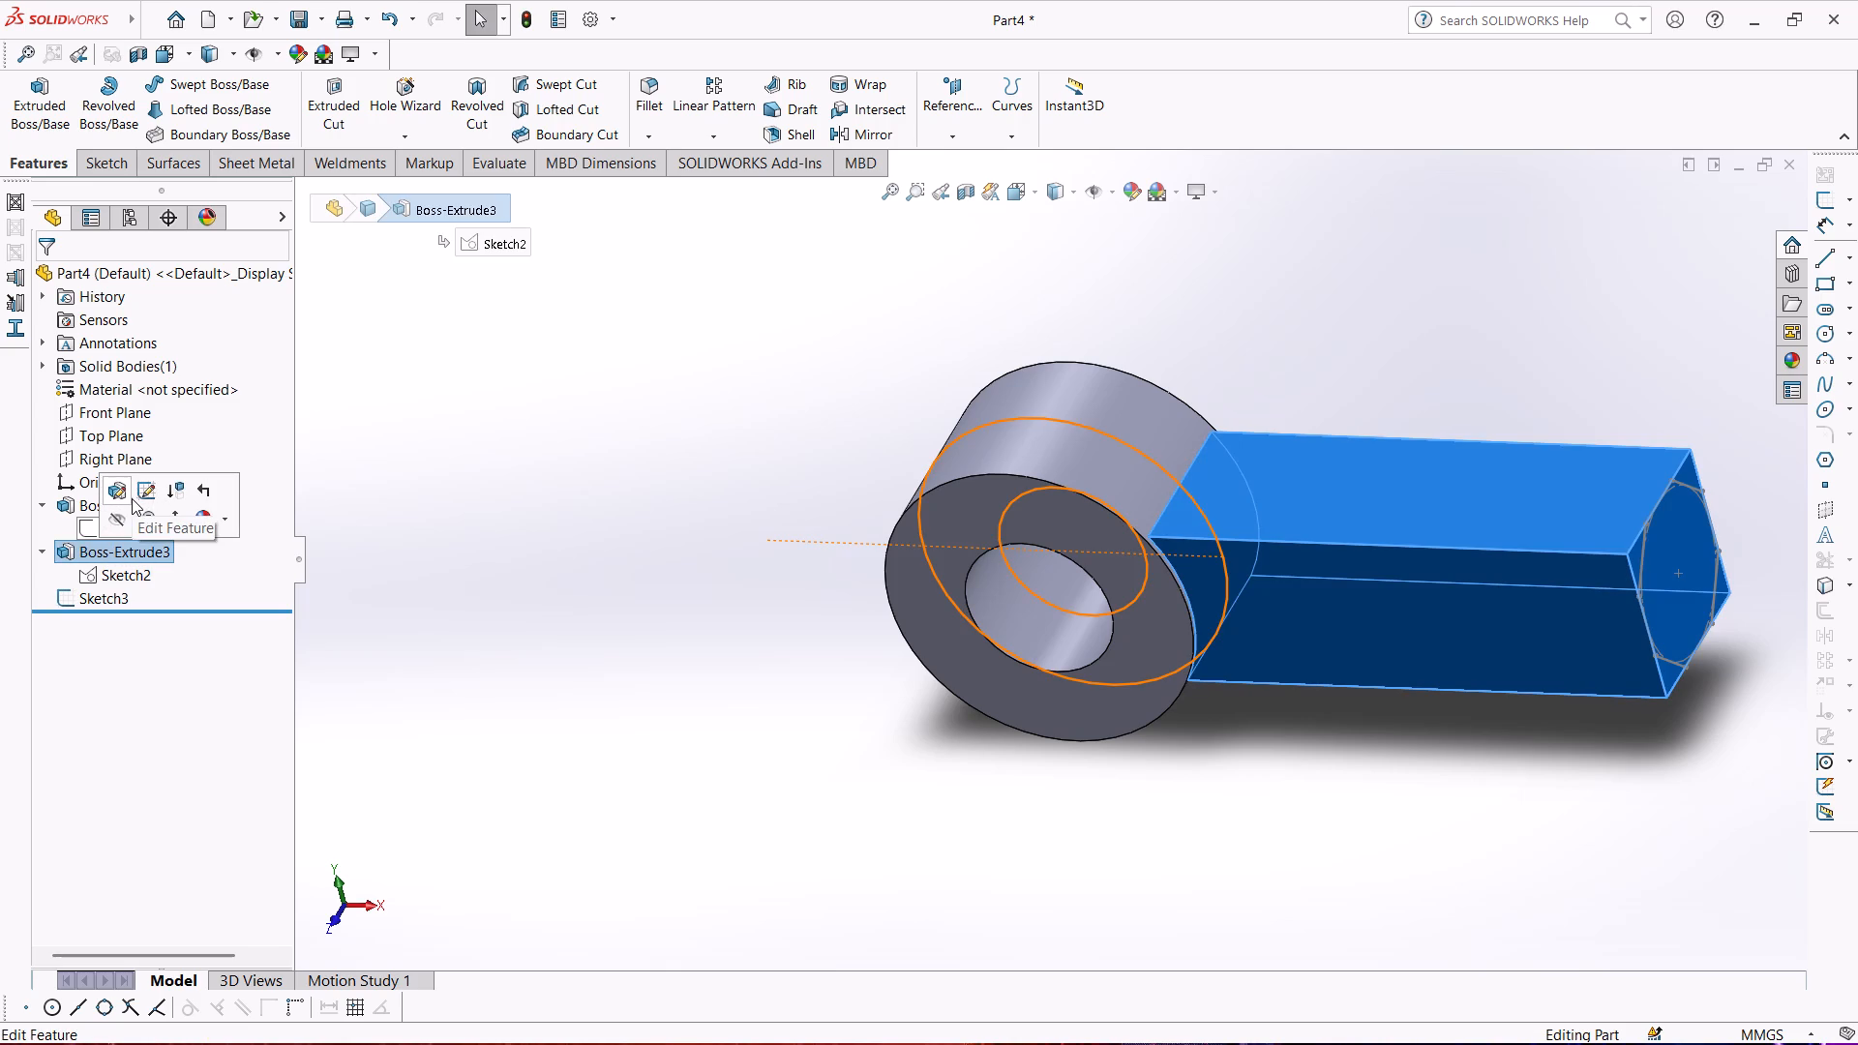
left_click(118, 496)
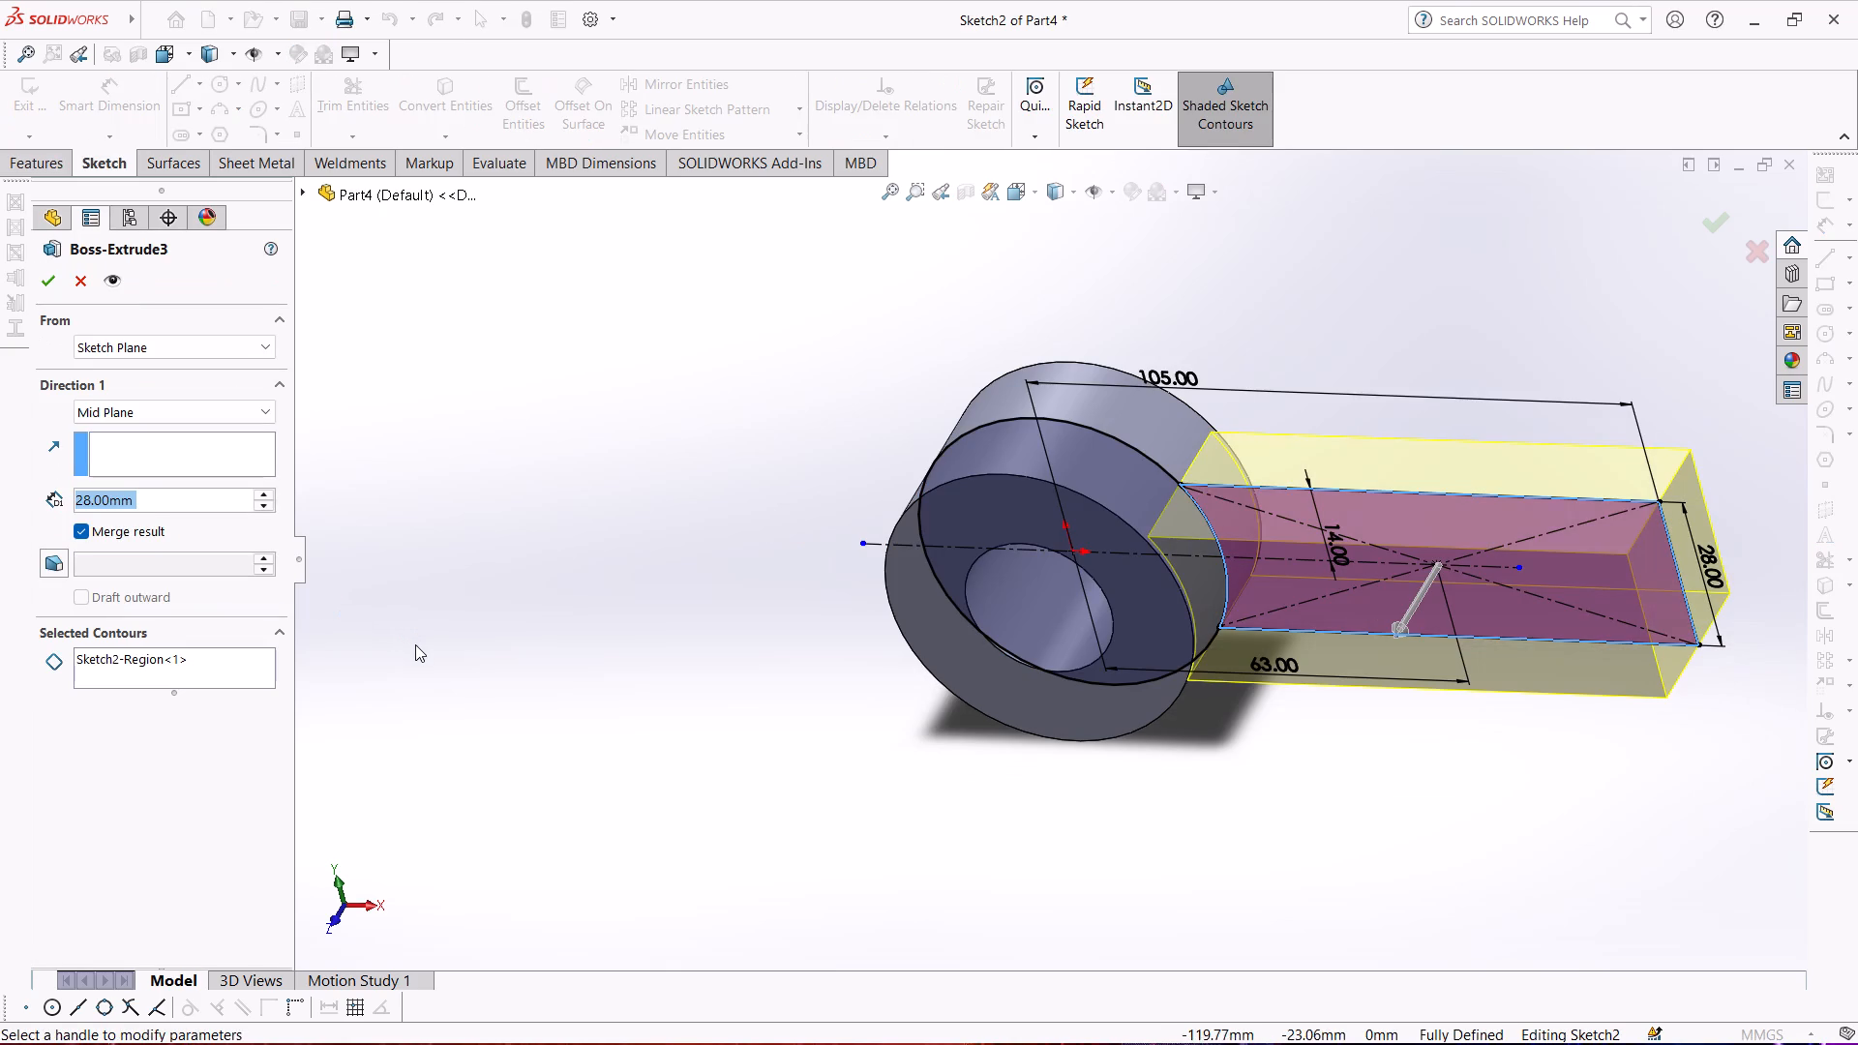
middle_click_drag(429, 645, 352, 642)
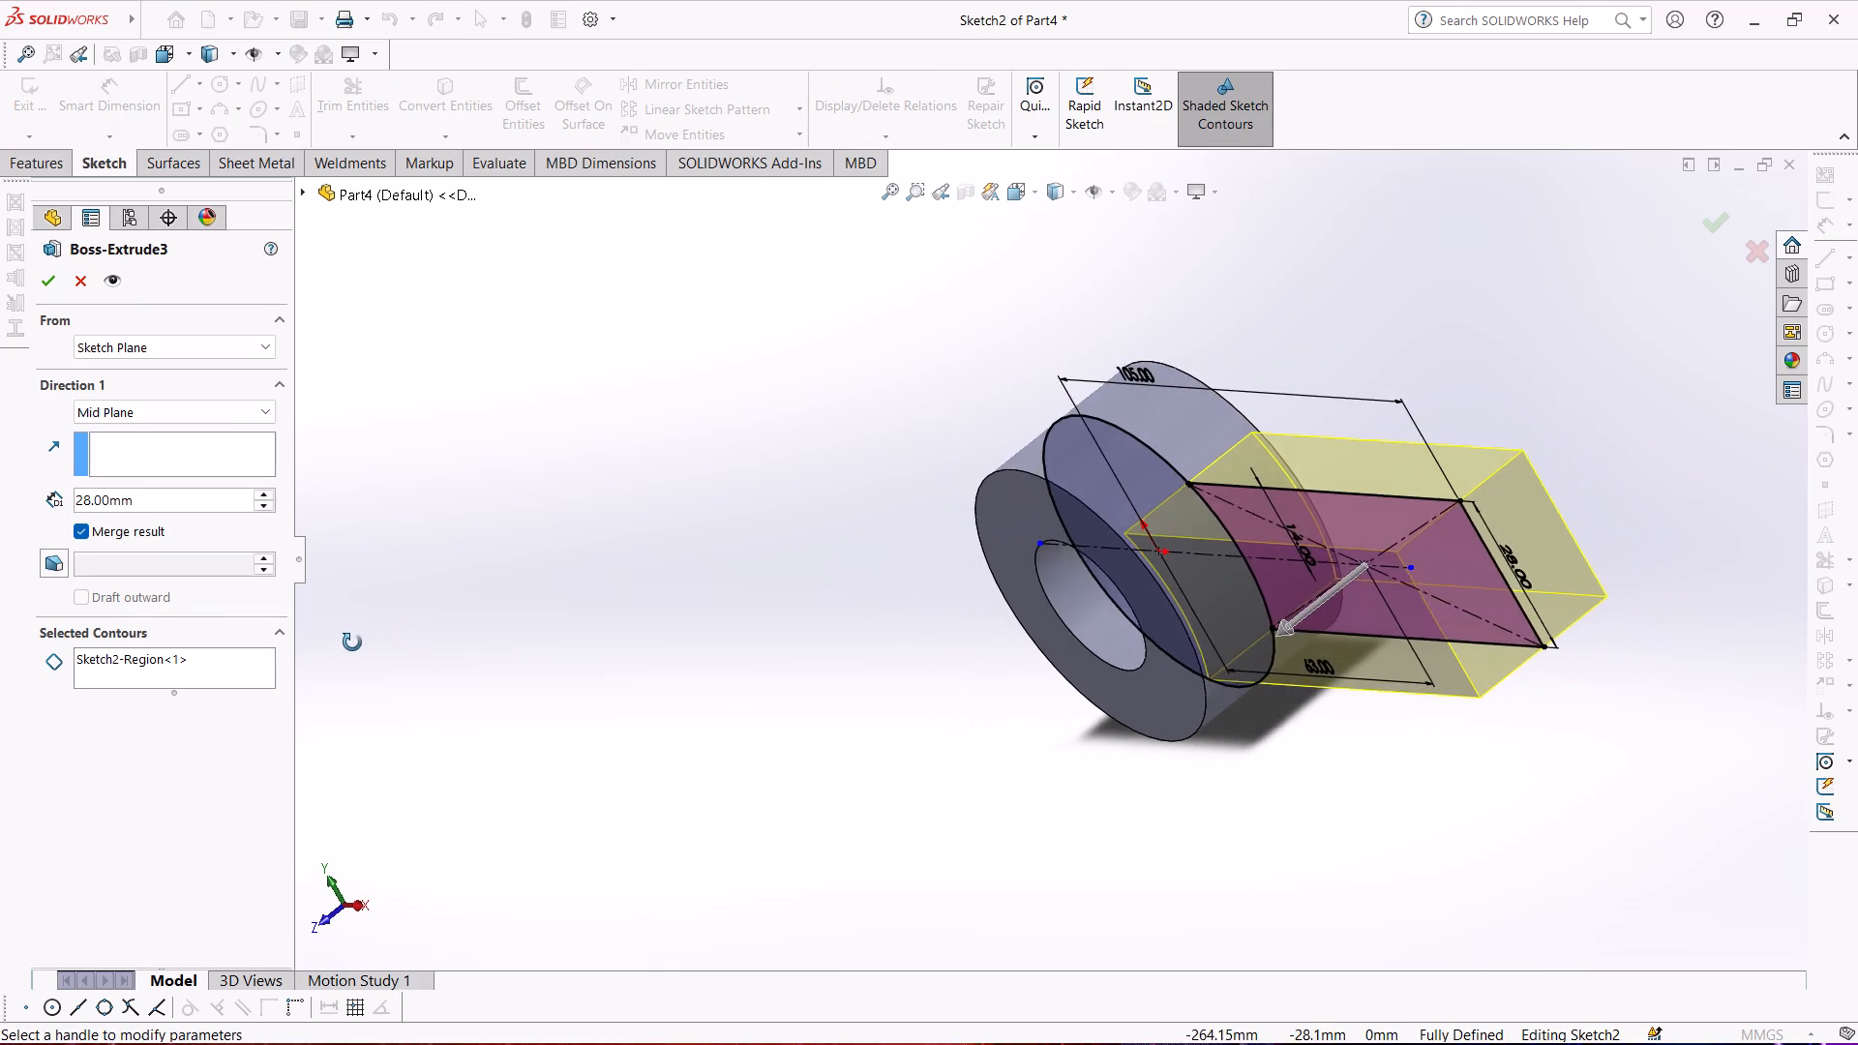
middle_click_drag(352, 642, 416, 567)
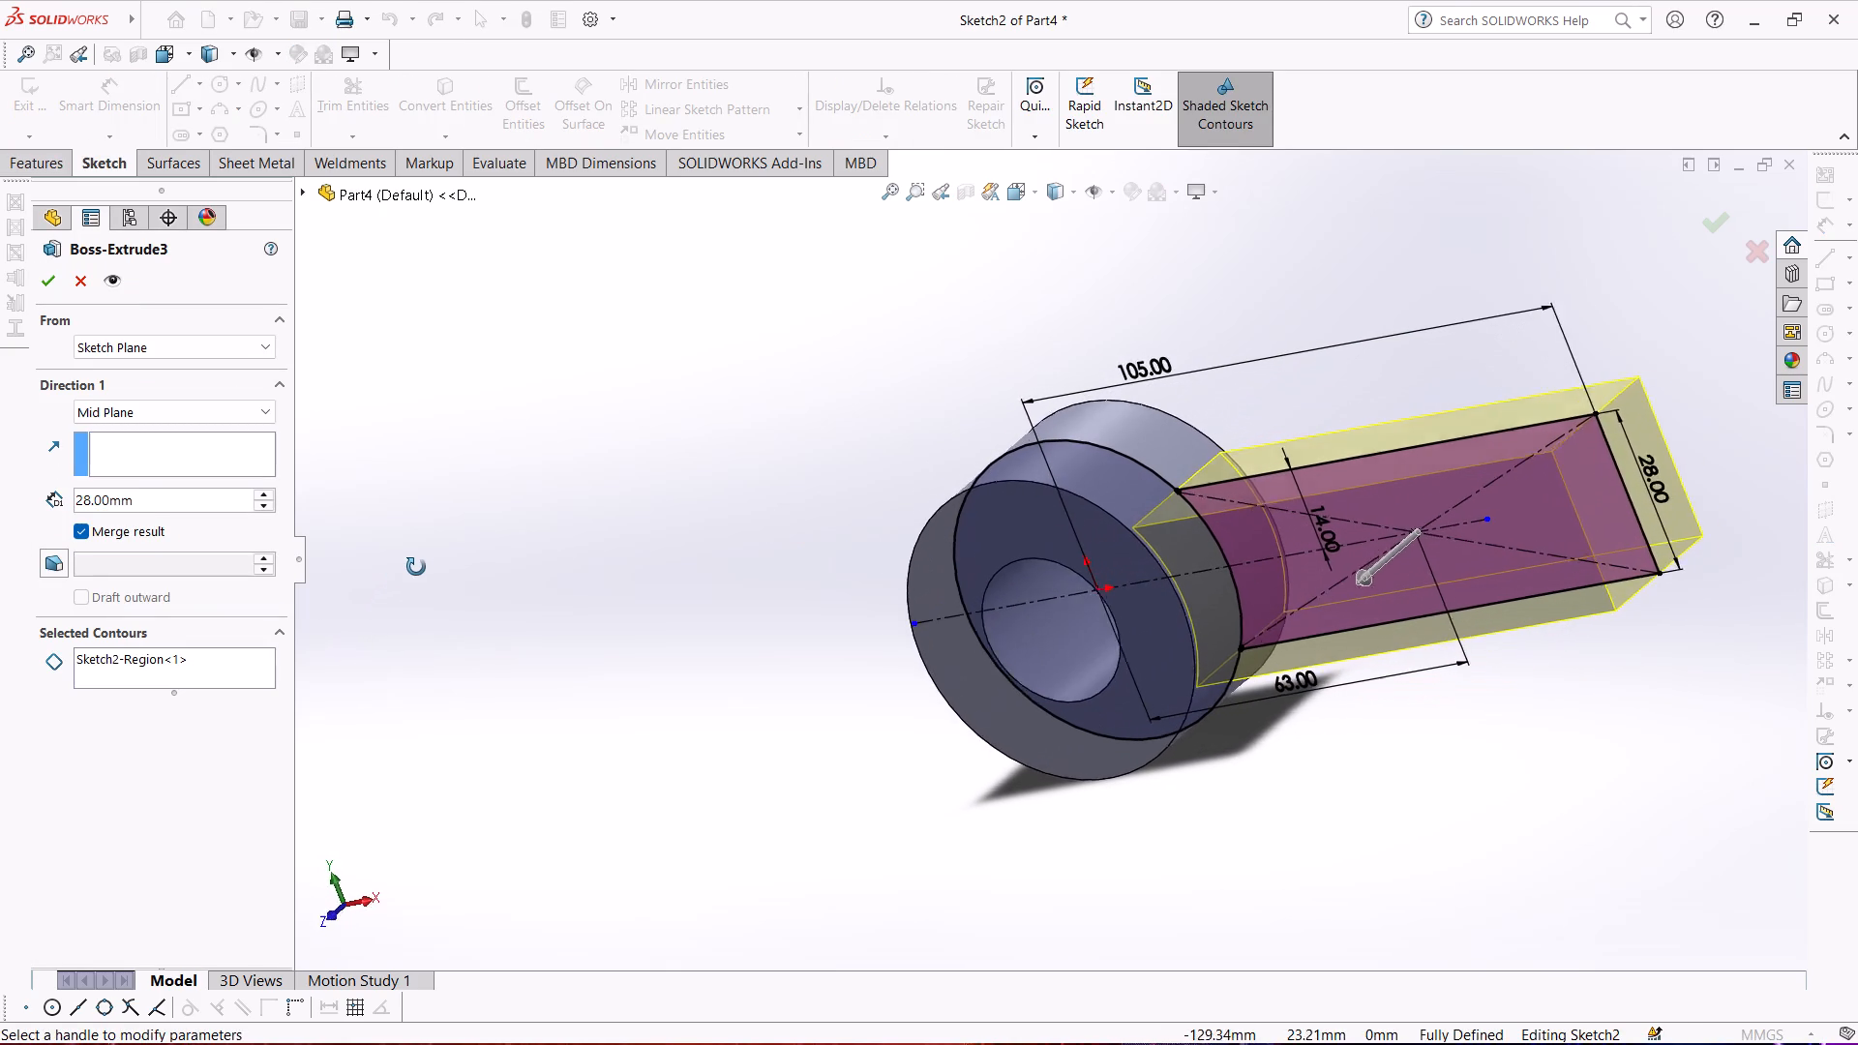
middle_click_drag(416, 567, 471, 536)
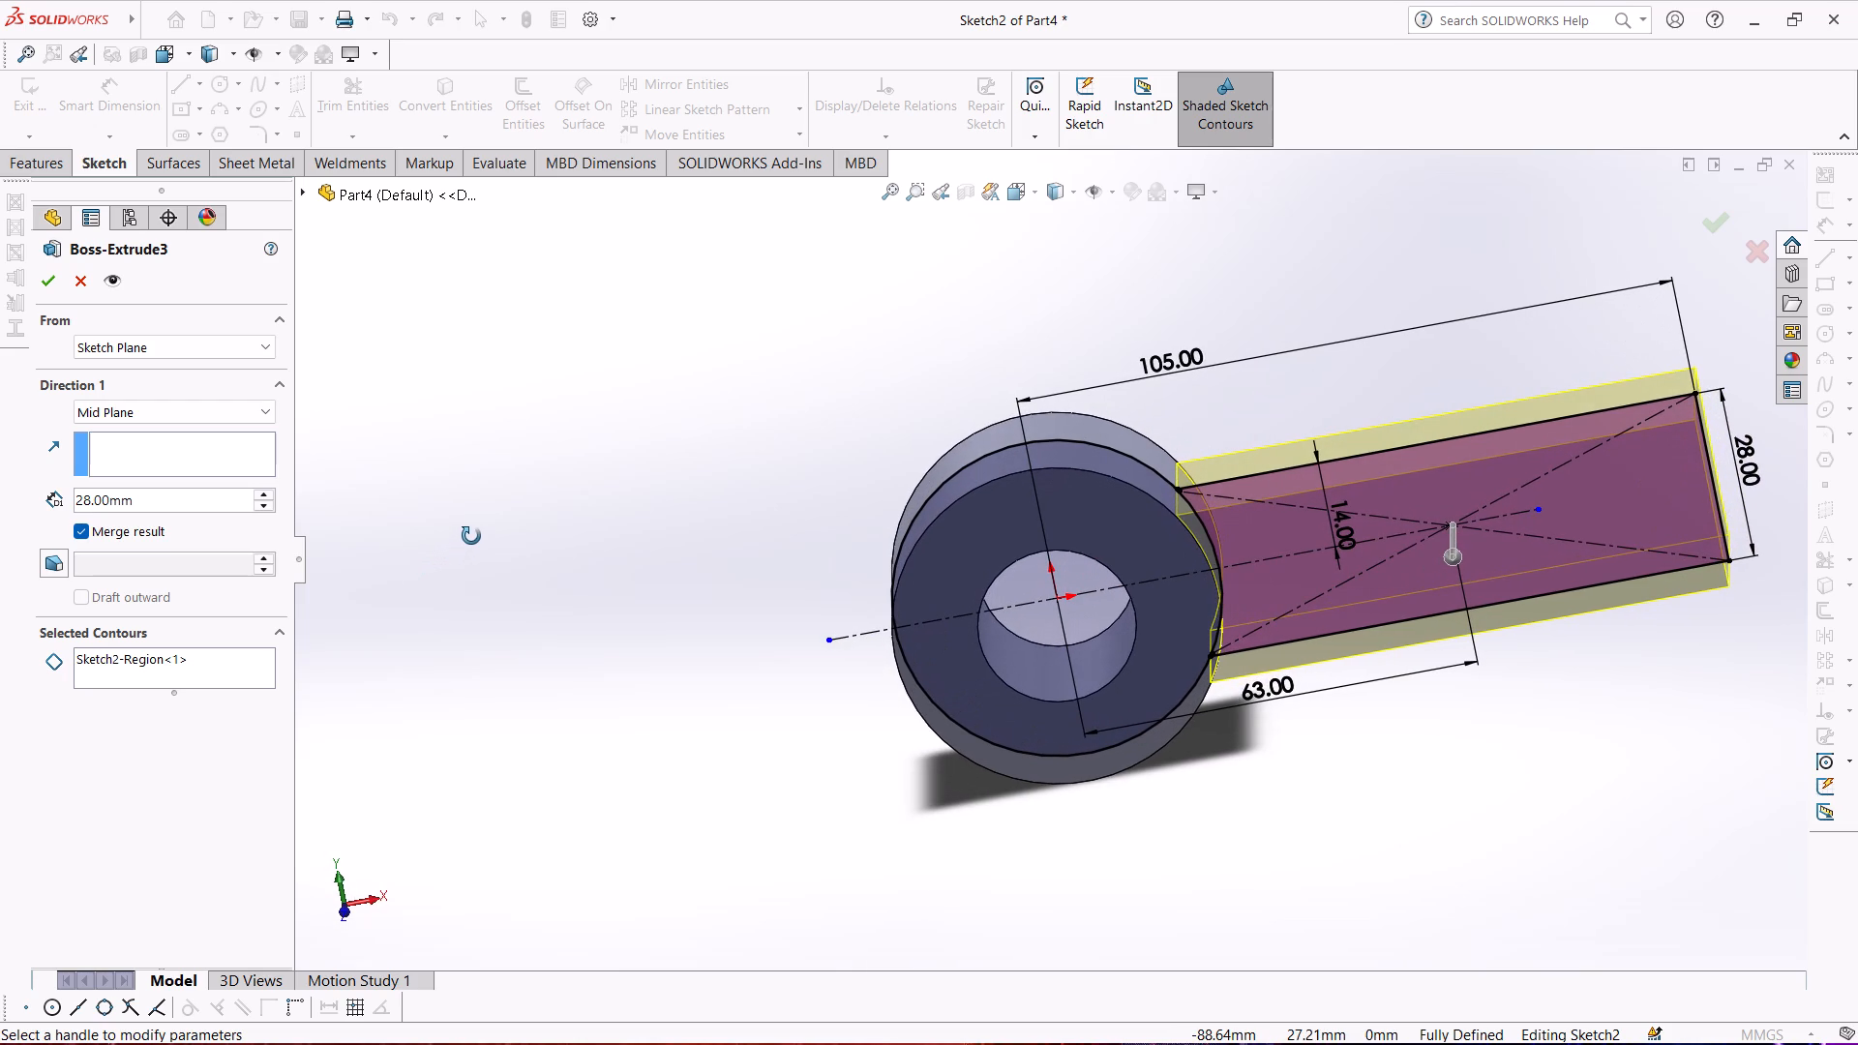
middle_click_drag(471, 536, 375, 711)
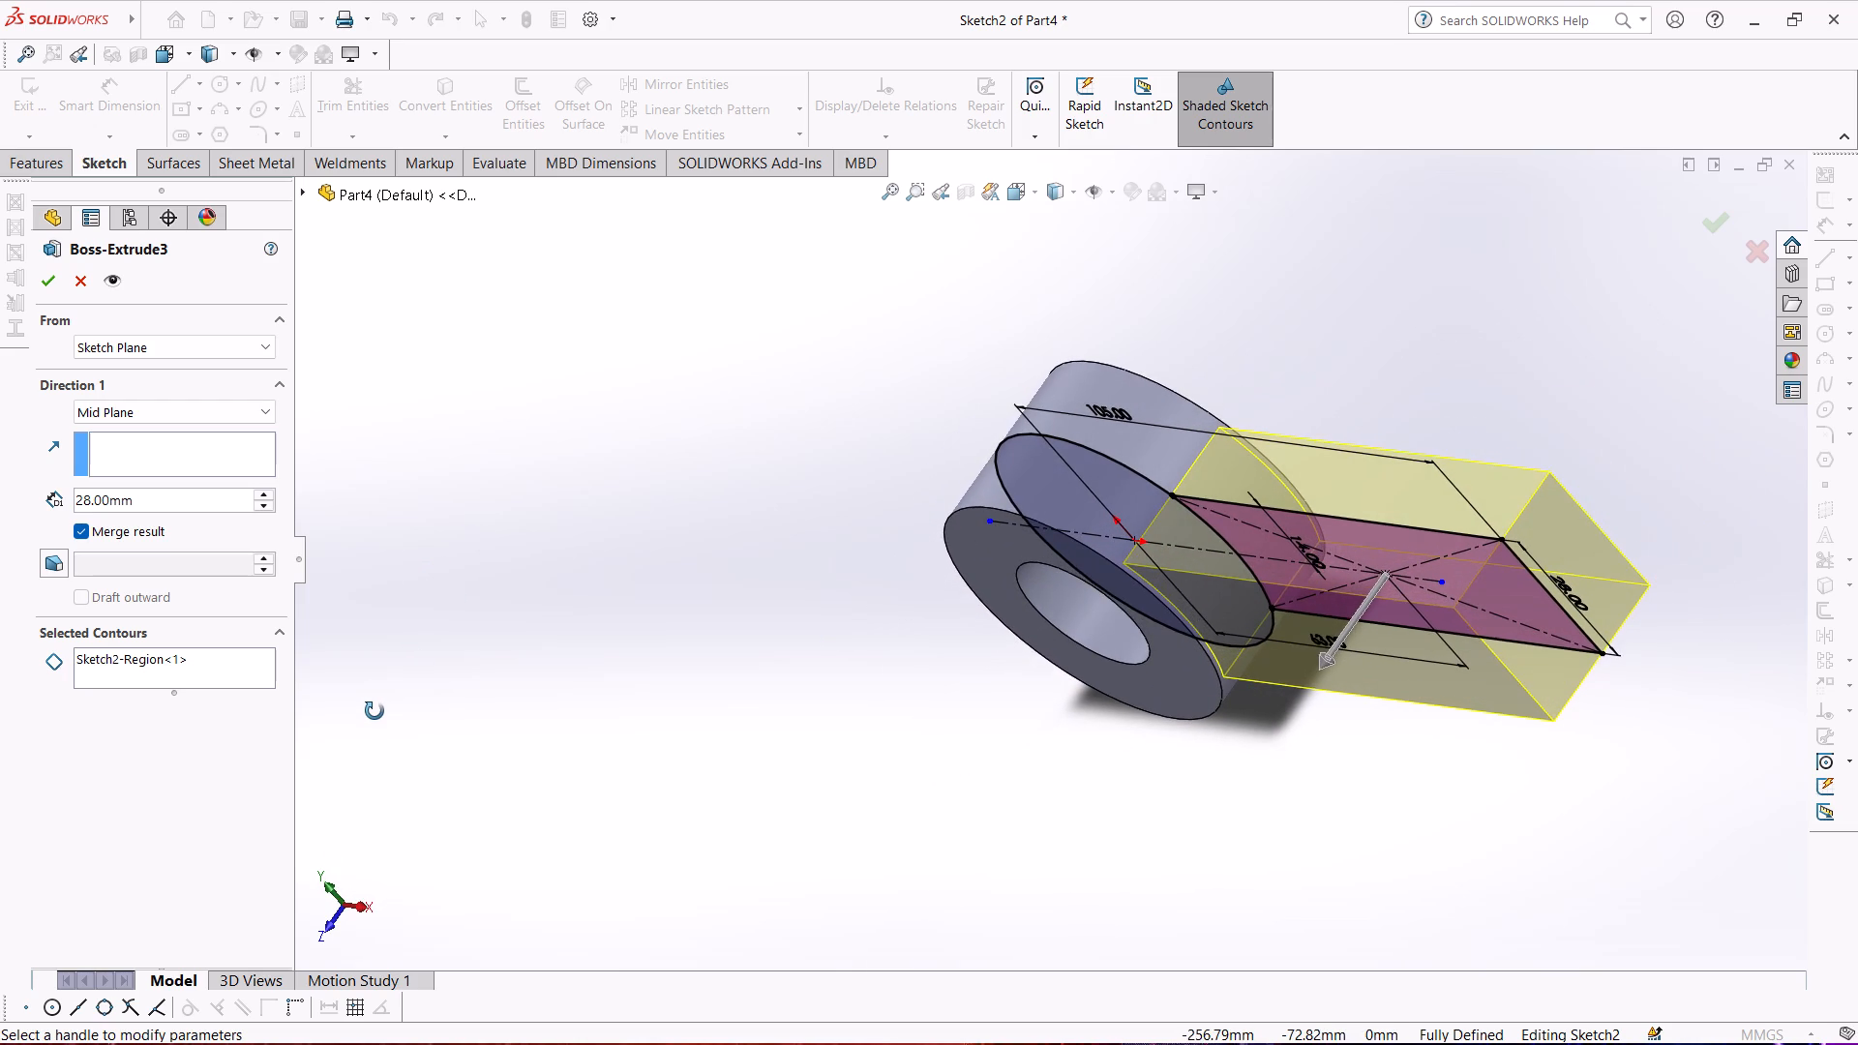
middle_click_drag(375, 711, 449, 657)
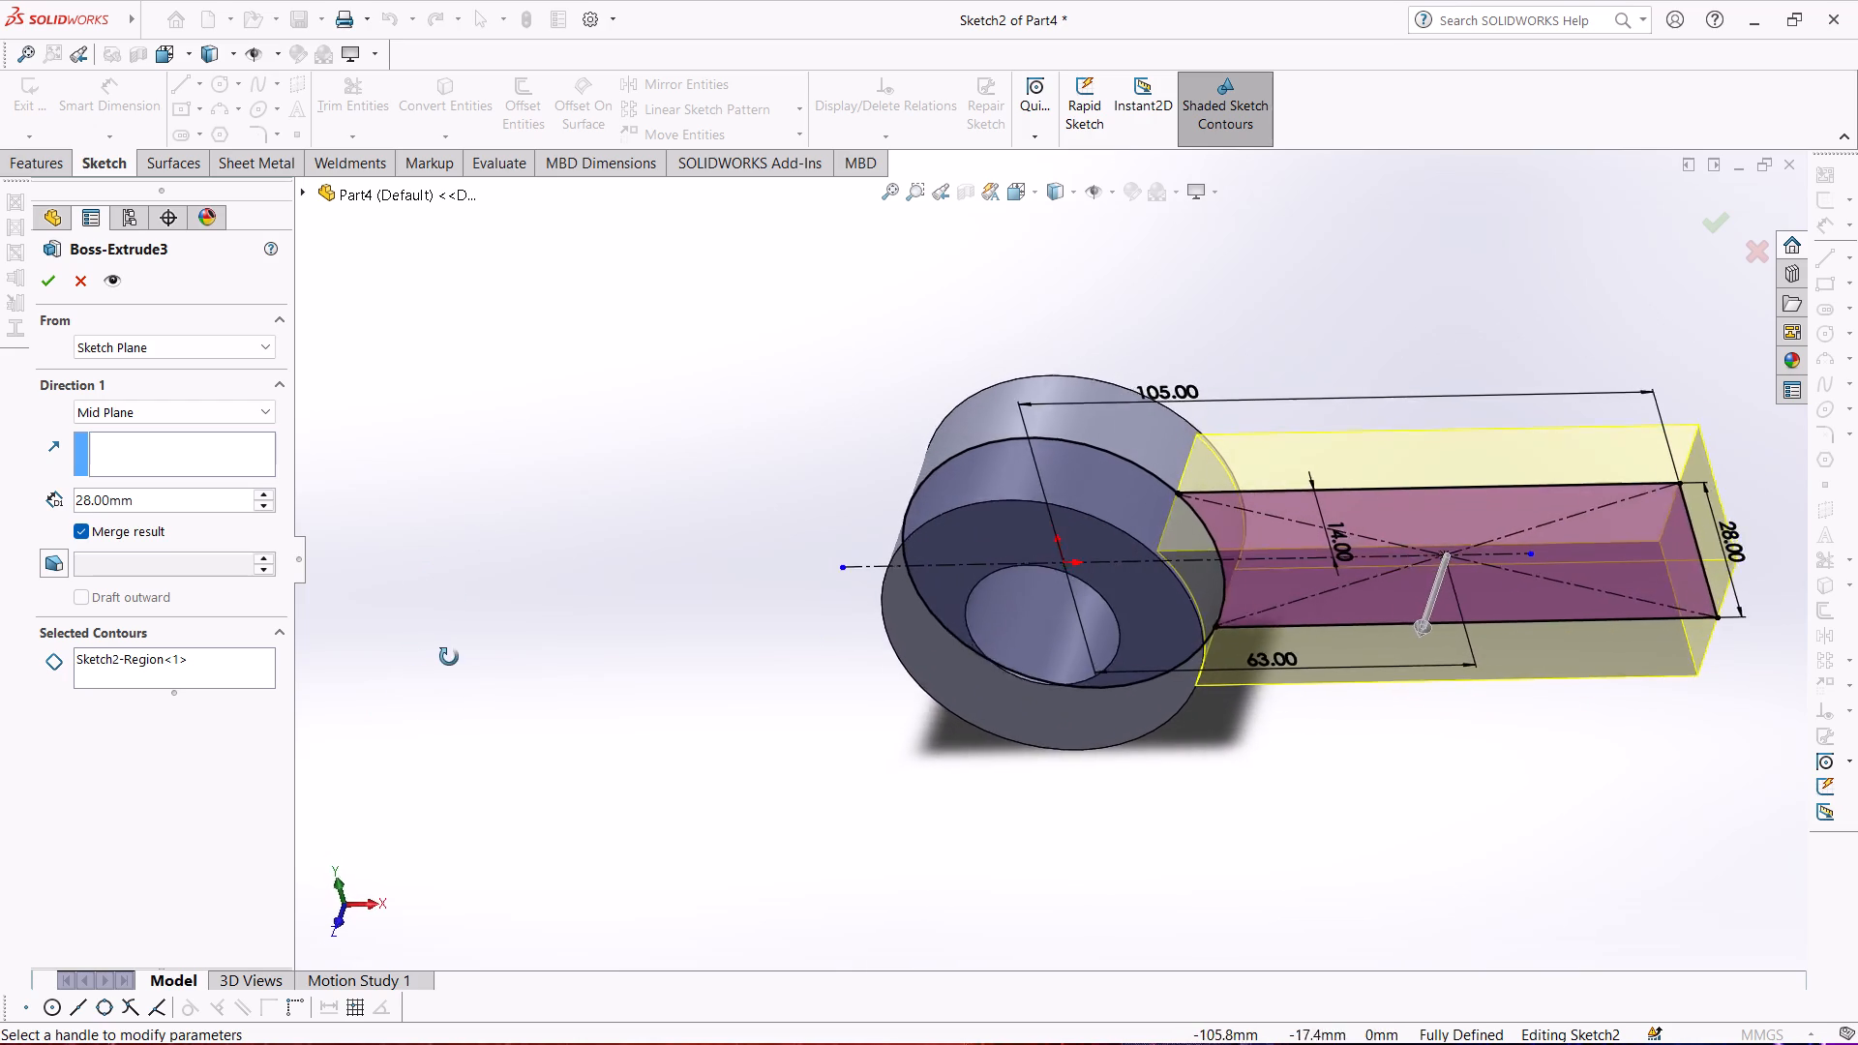
middle_click_drag(449, 657, 465, 539)
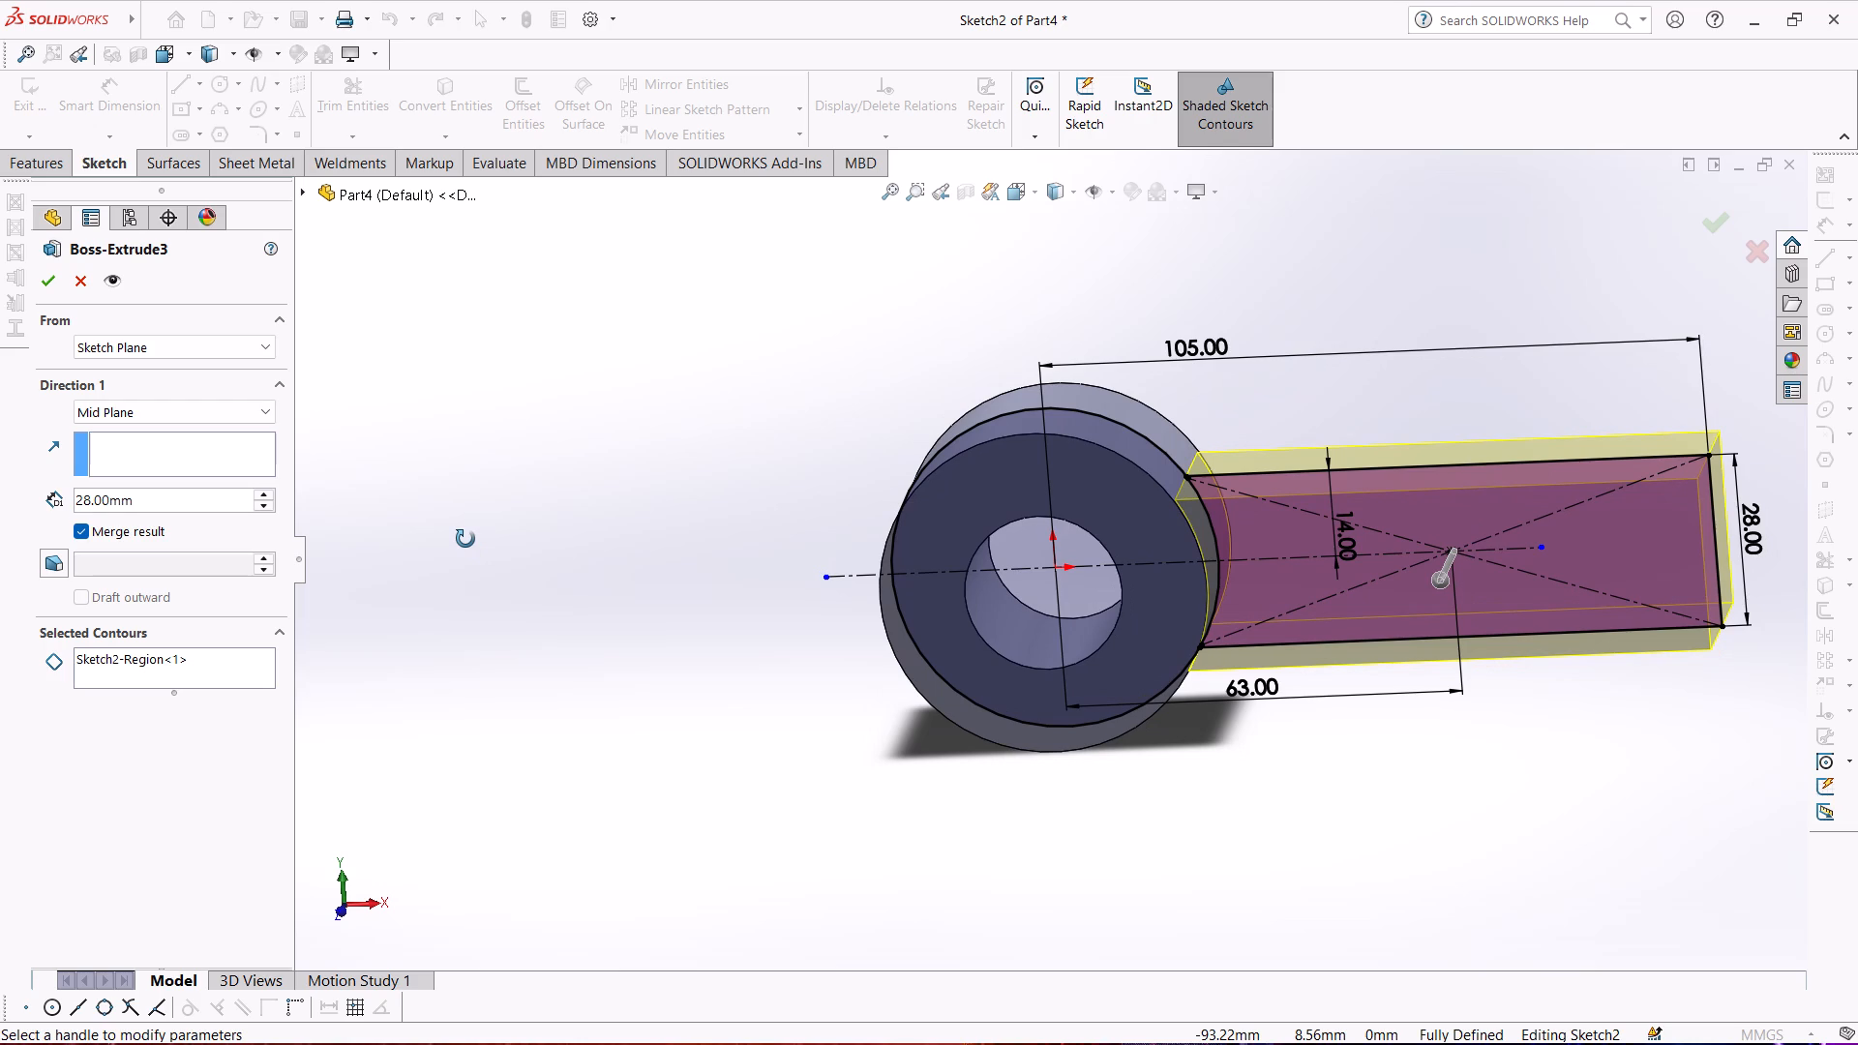
middle_click_drag(465, 539, 463, 531)
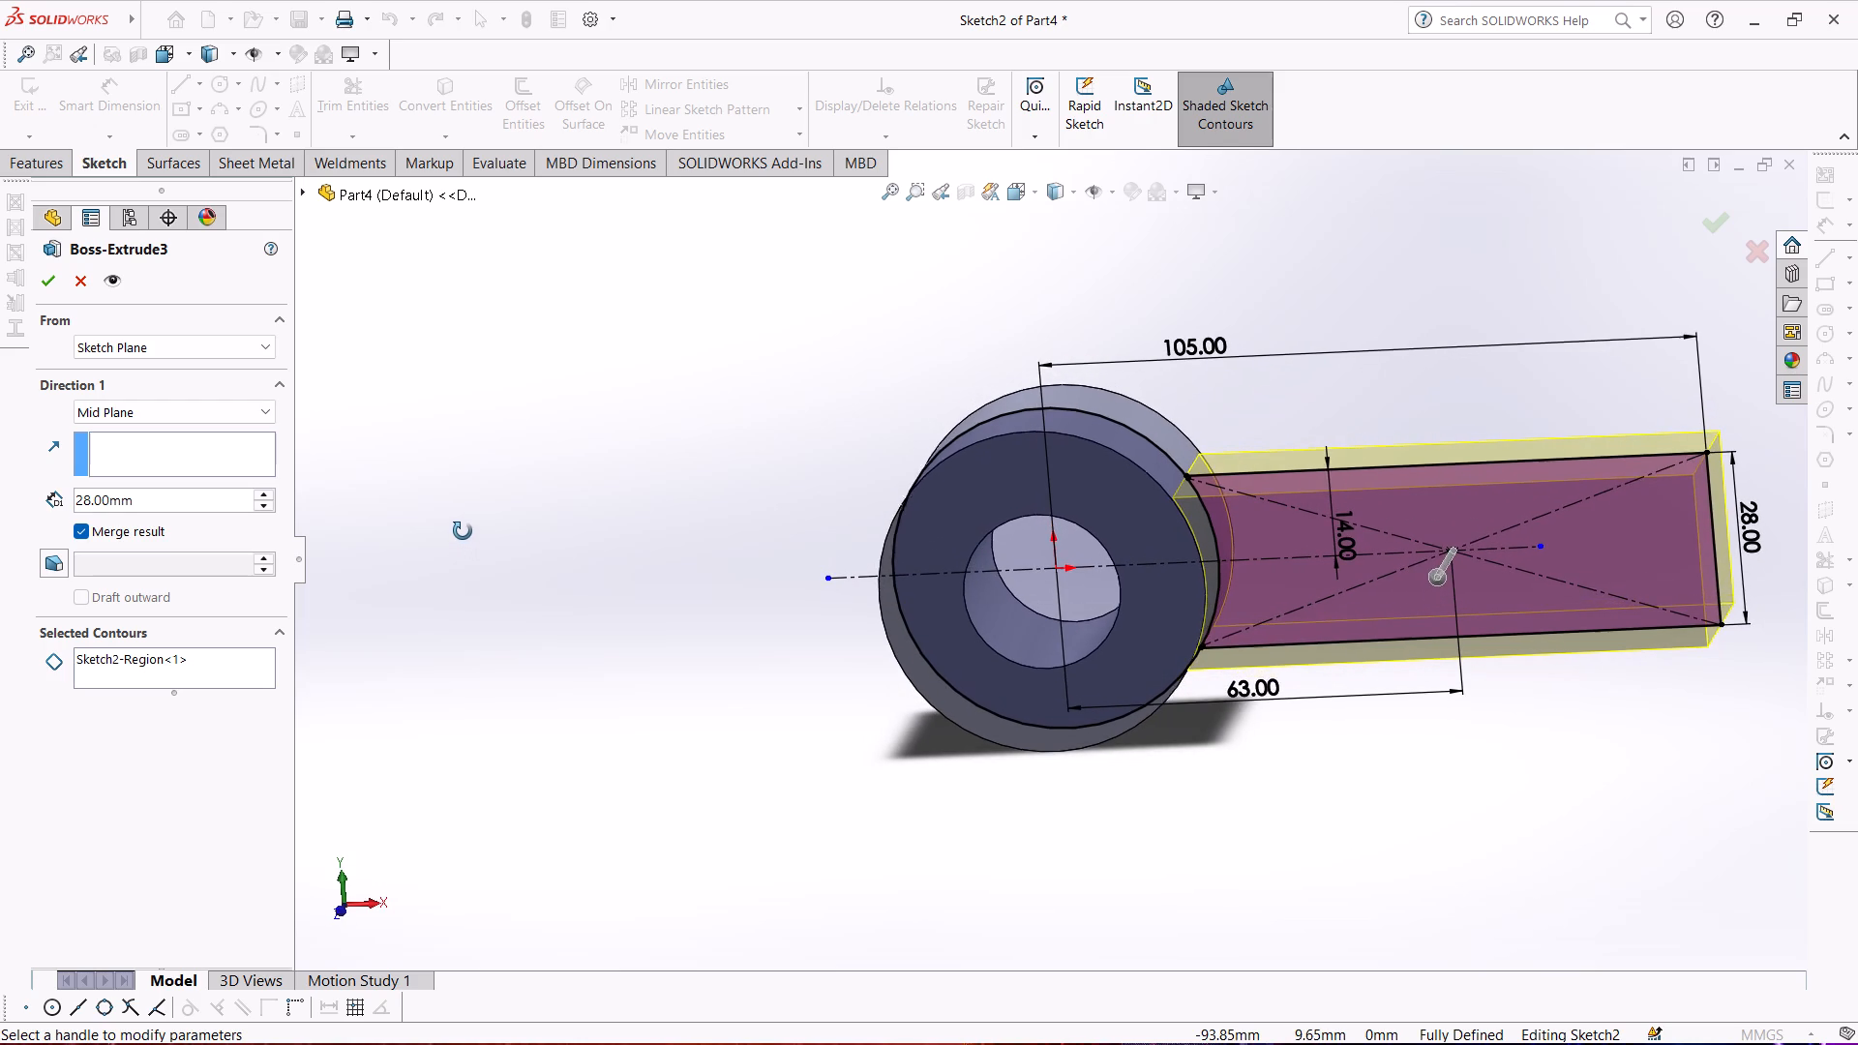
middle_click_drag(463, 531, 461, 525)
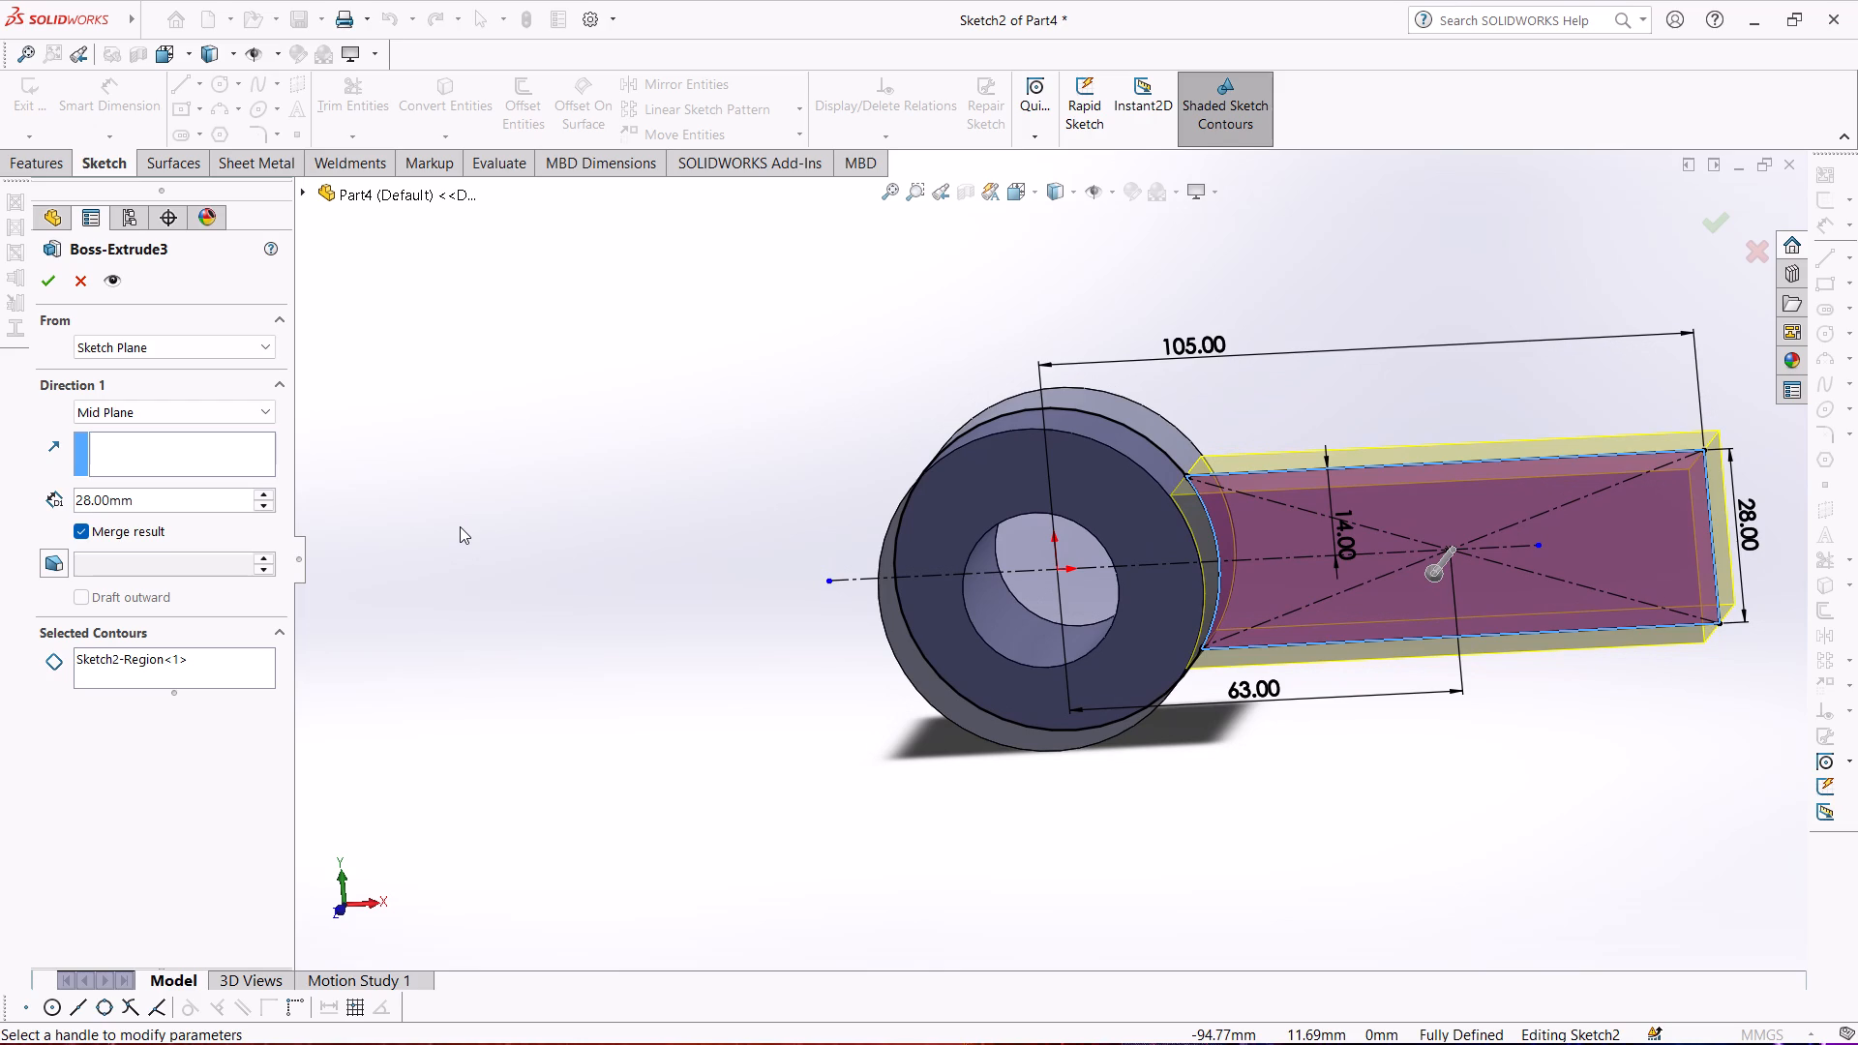
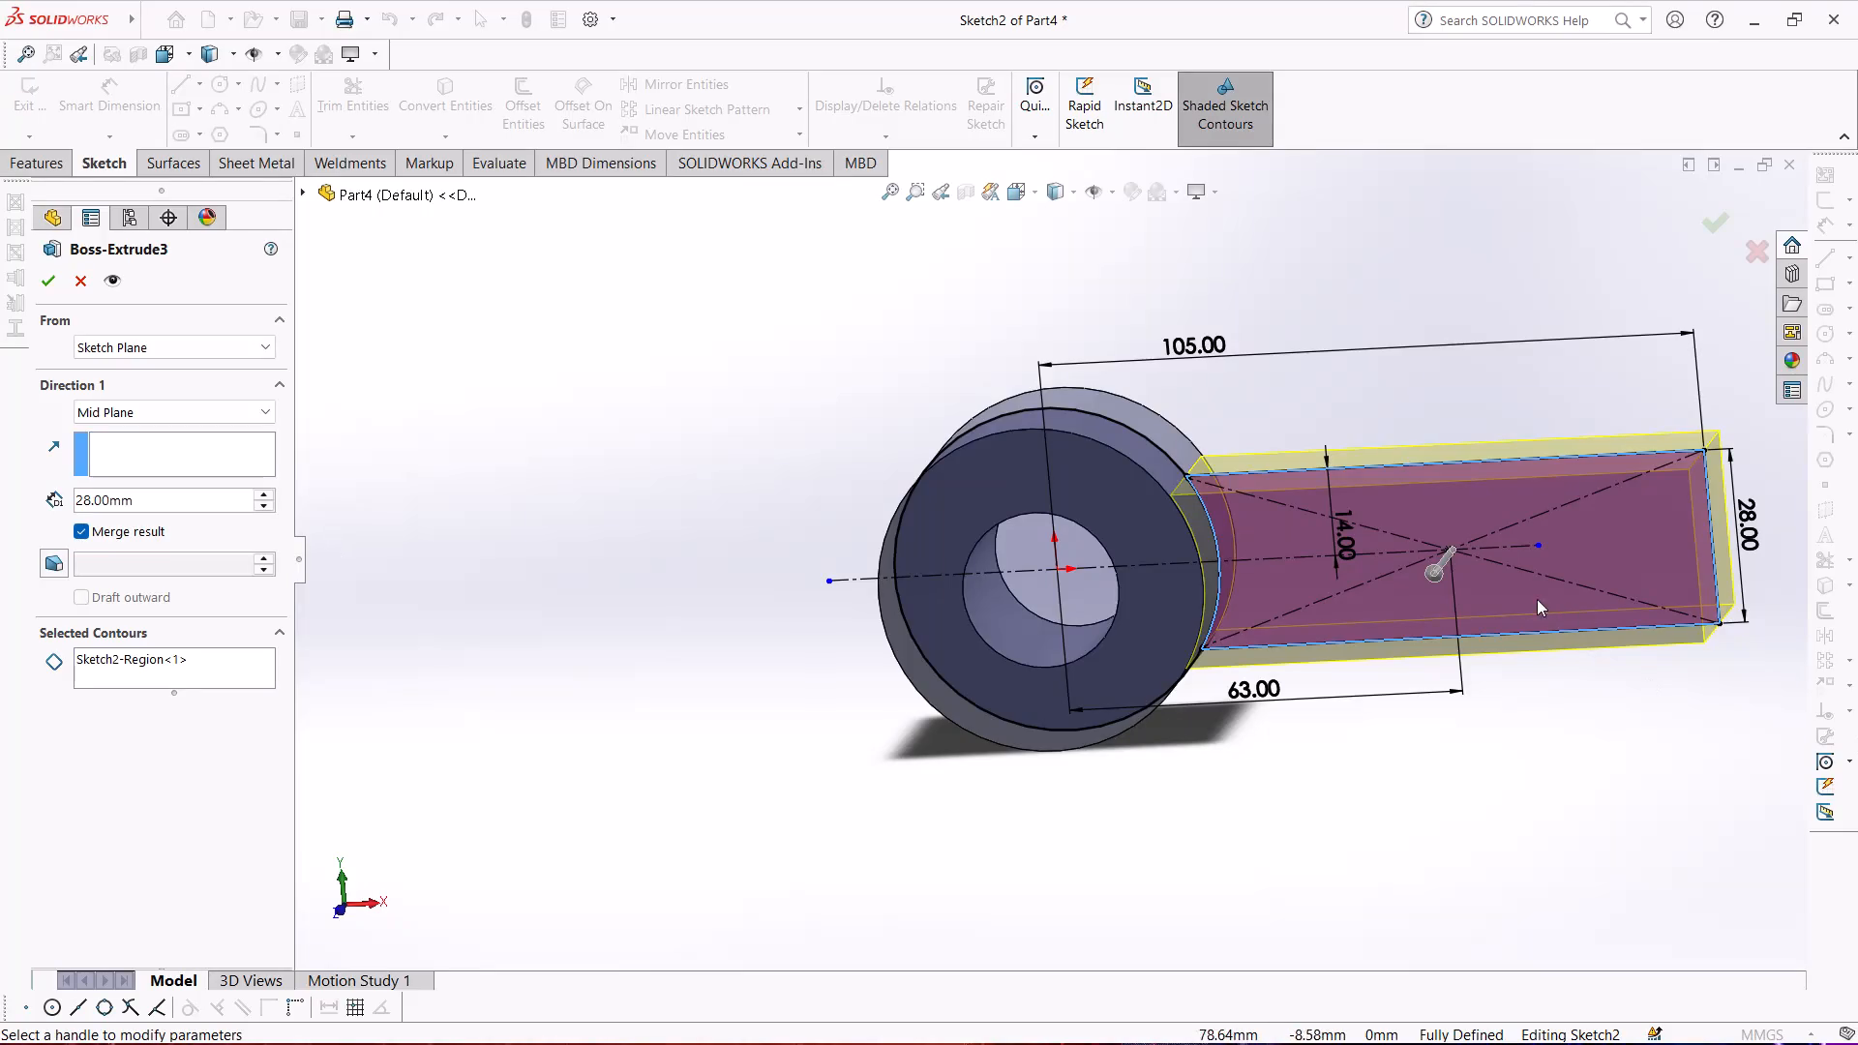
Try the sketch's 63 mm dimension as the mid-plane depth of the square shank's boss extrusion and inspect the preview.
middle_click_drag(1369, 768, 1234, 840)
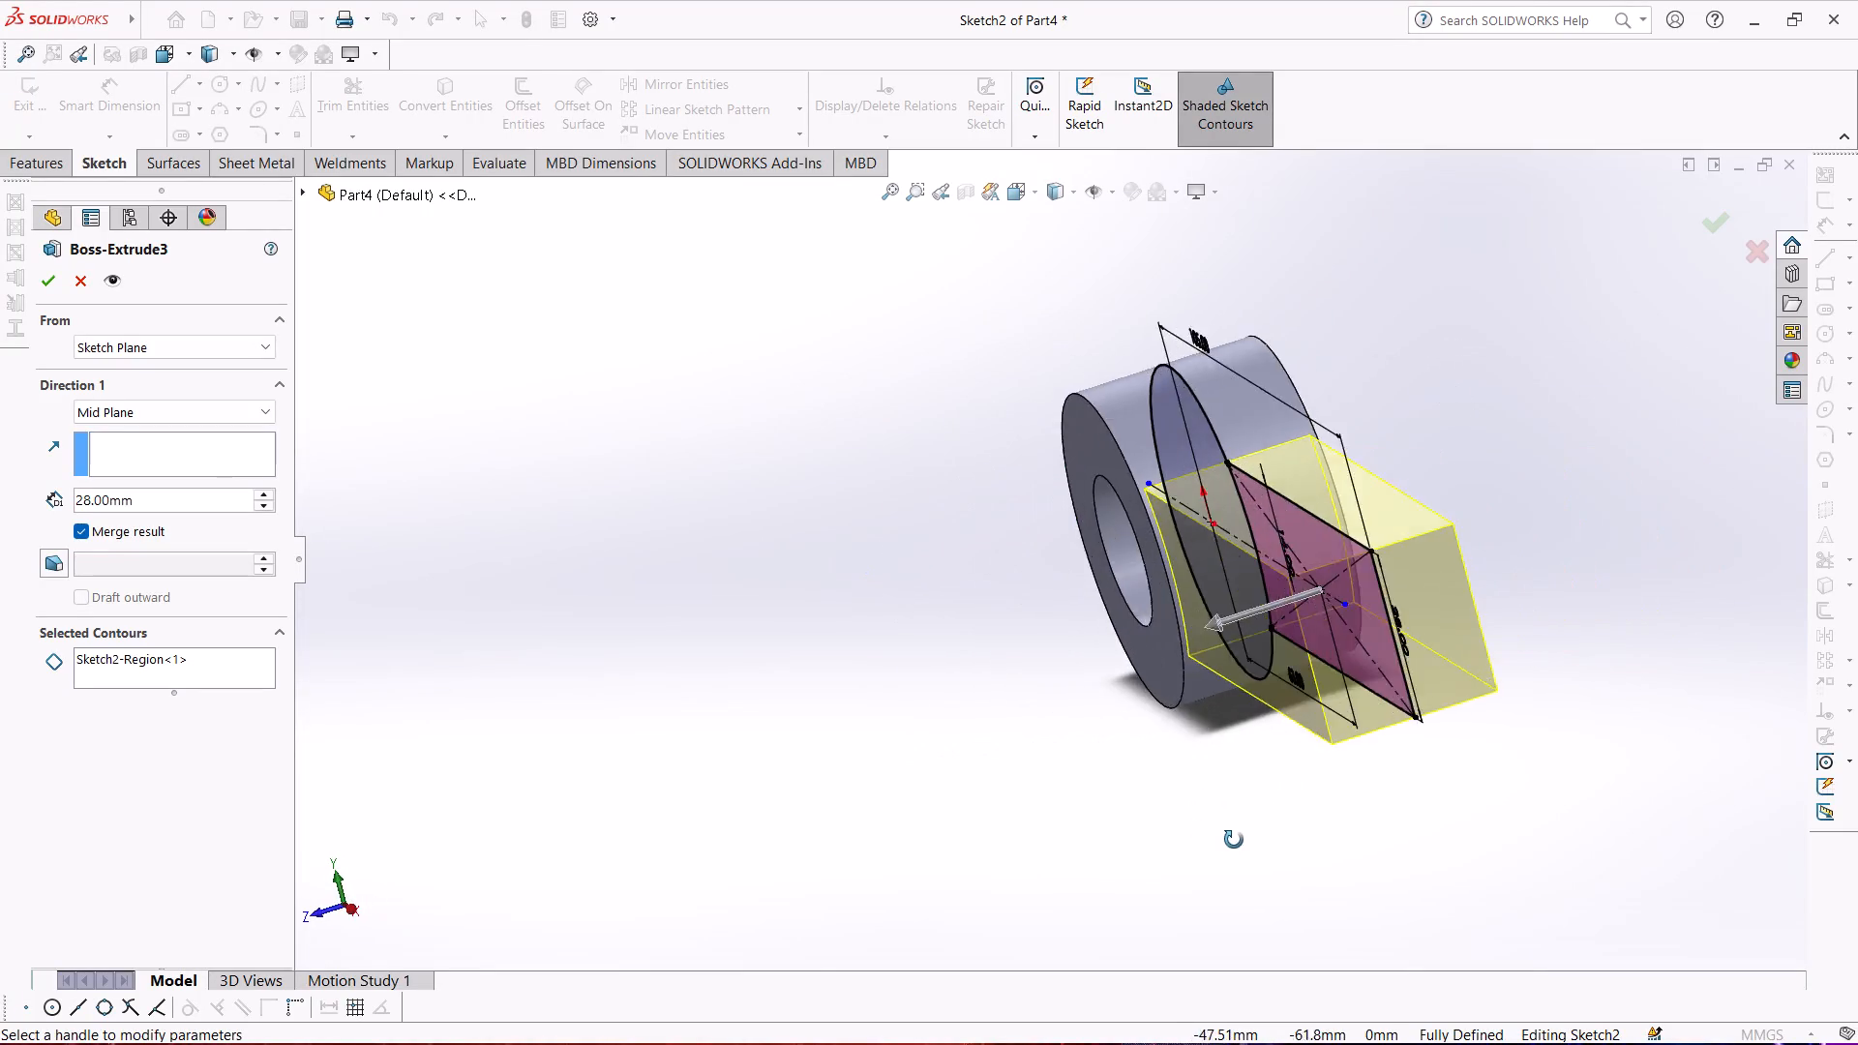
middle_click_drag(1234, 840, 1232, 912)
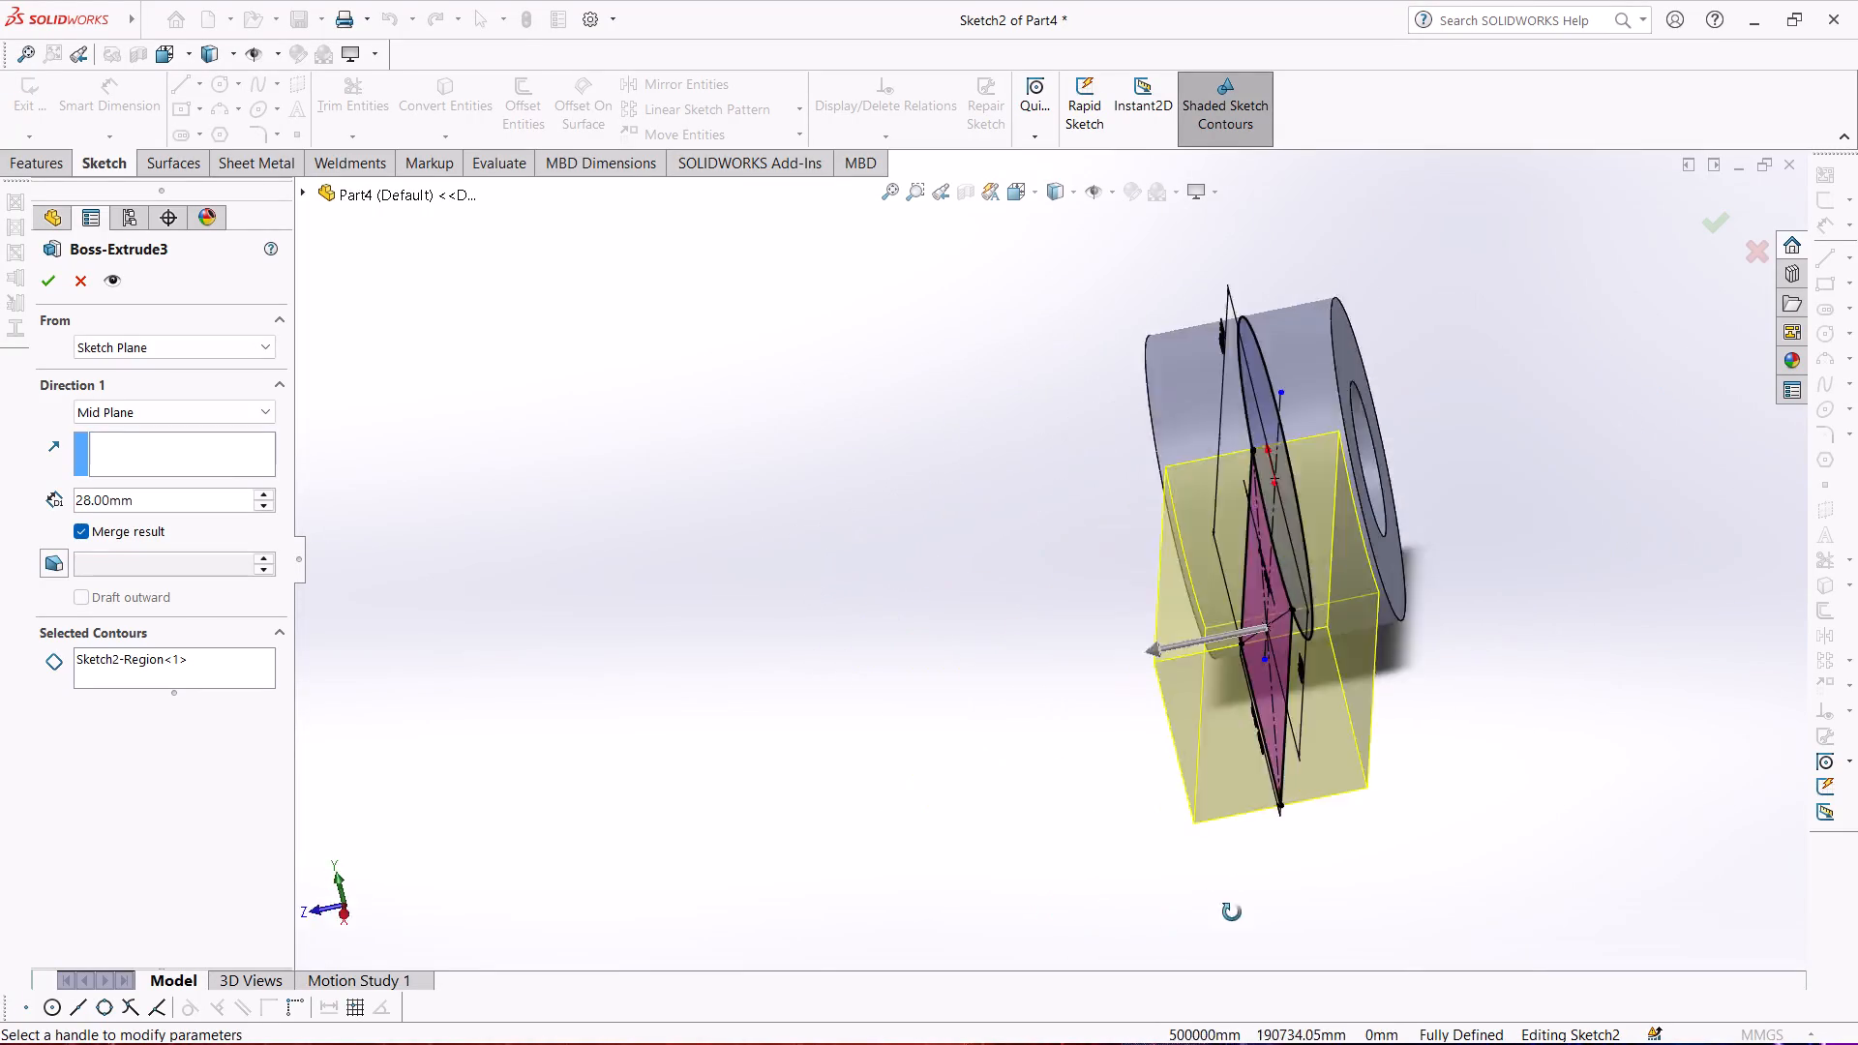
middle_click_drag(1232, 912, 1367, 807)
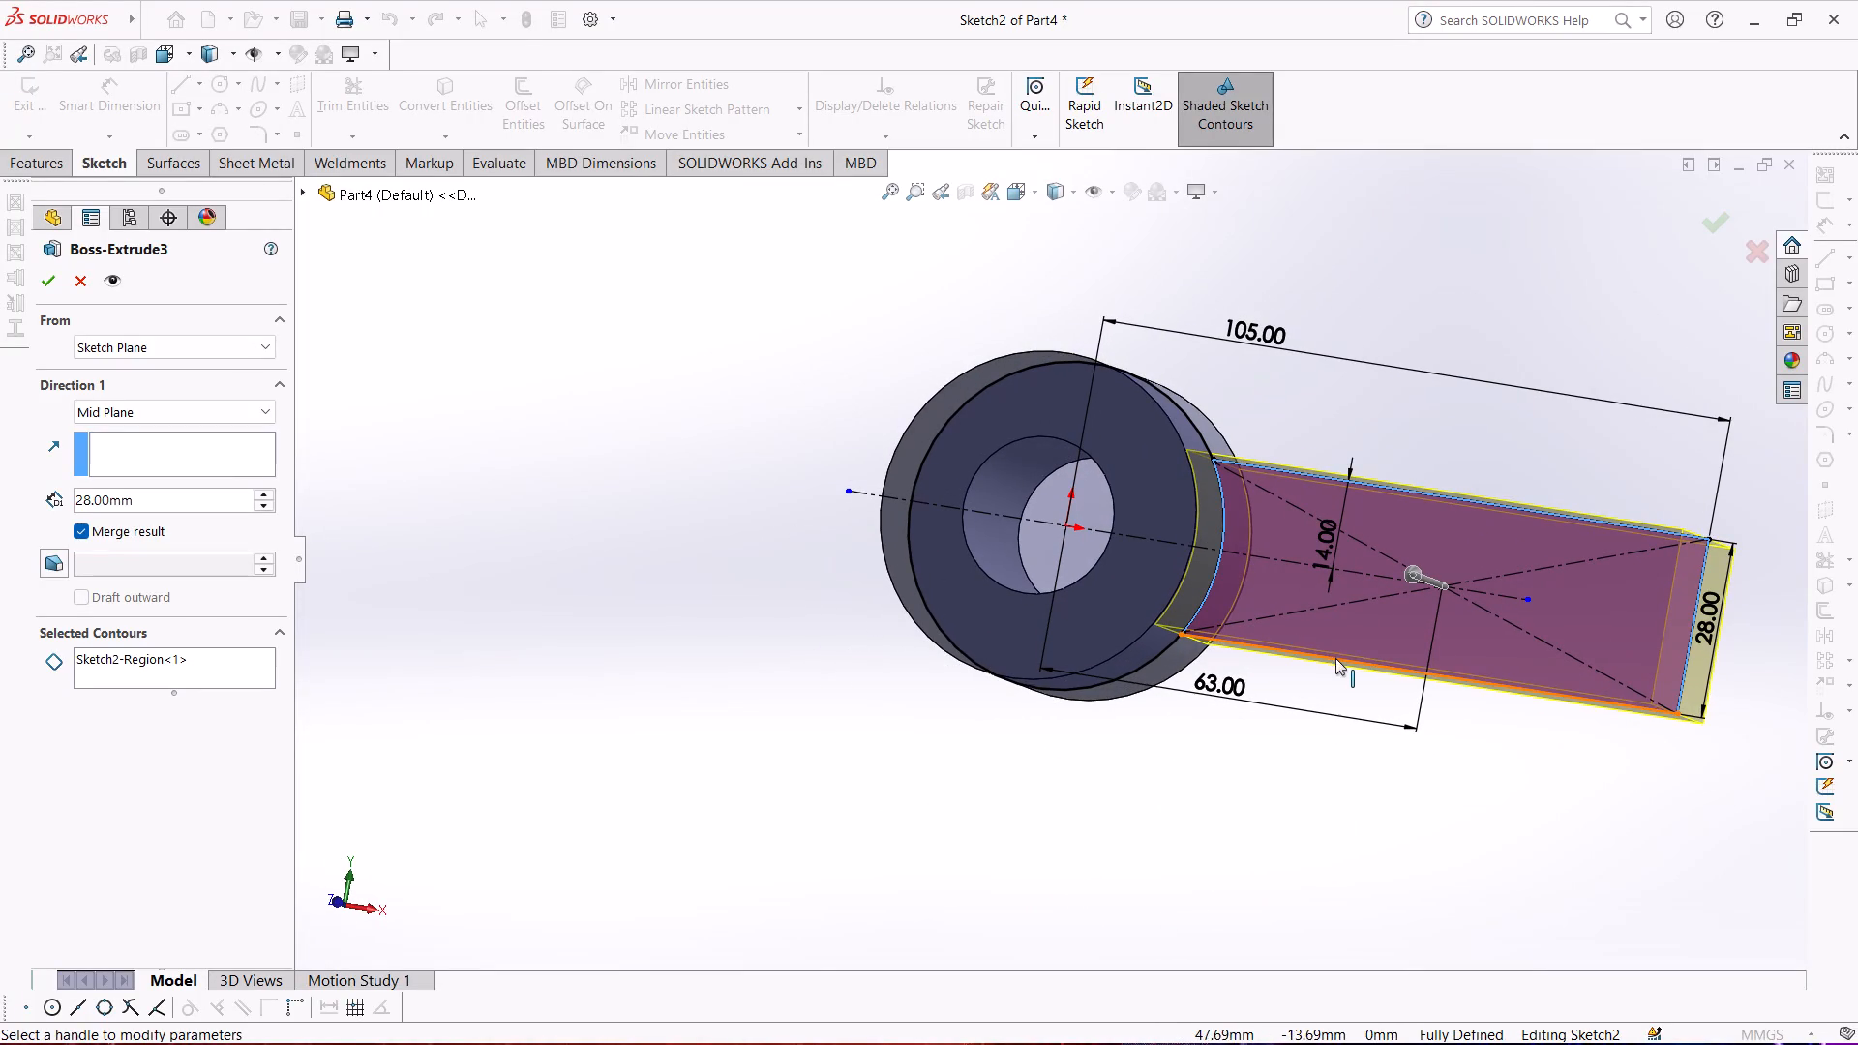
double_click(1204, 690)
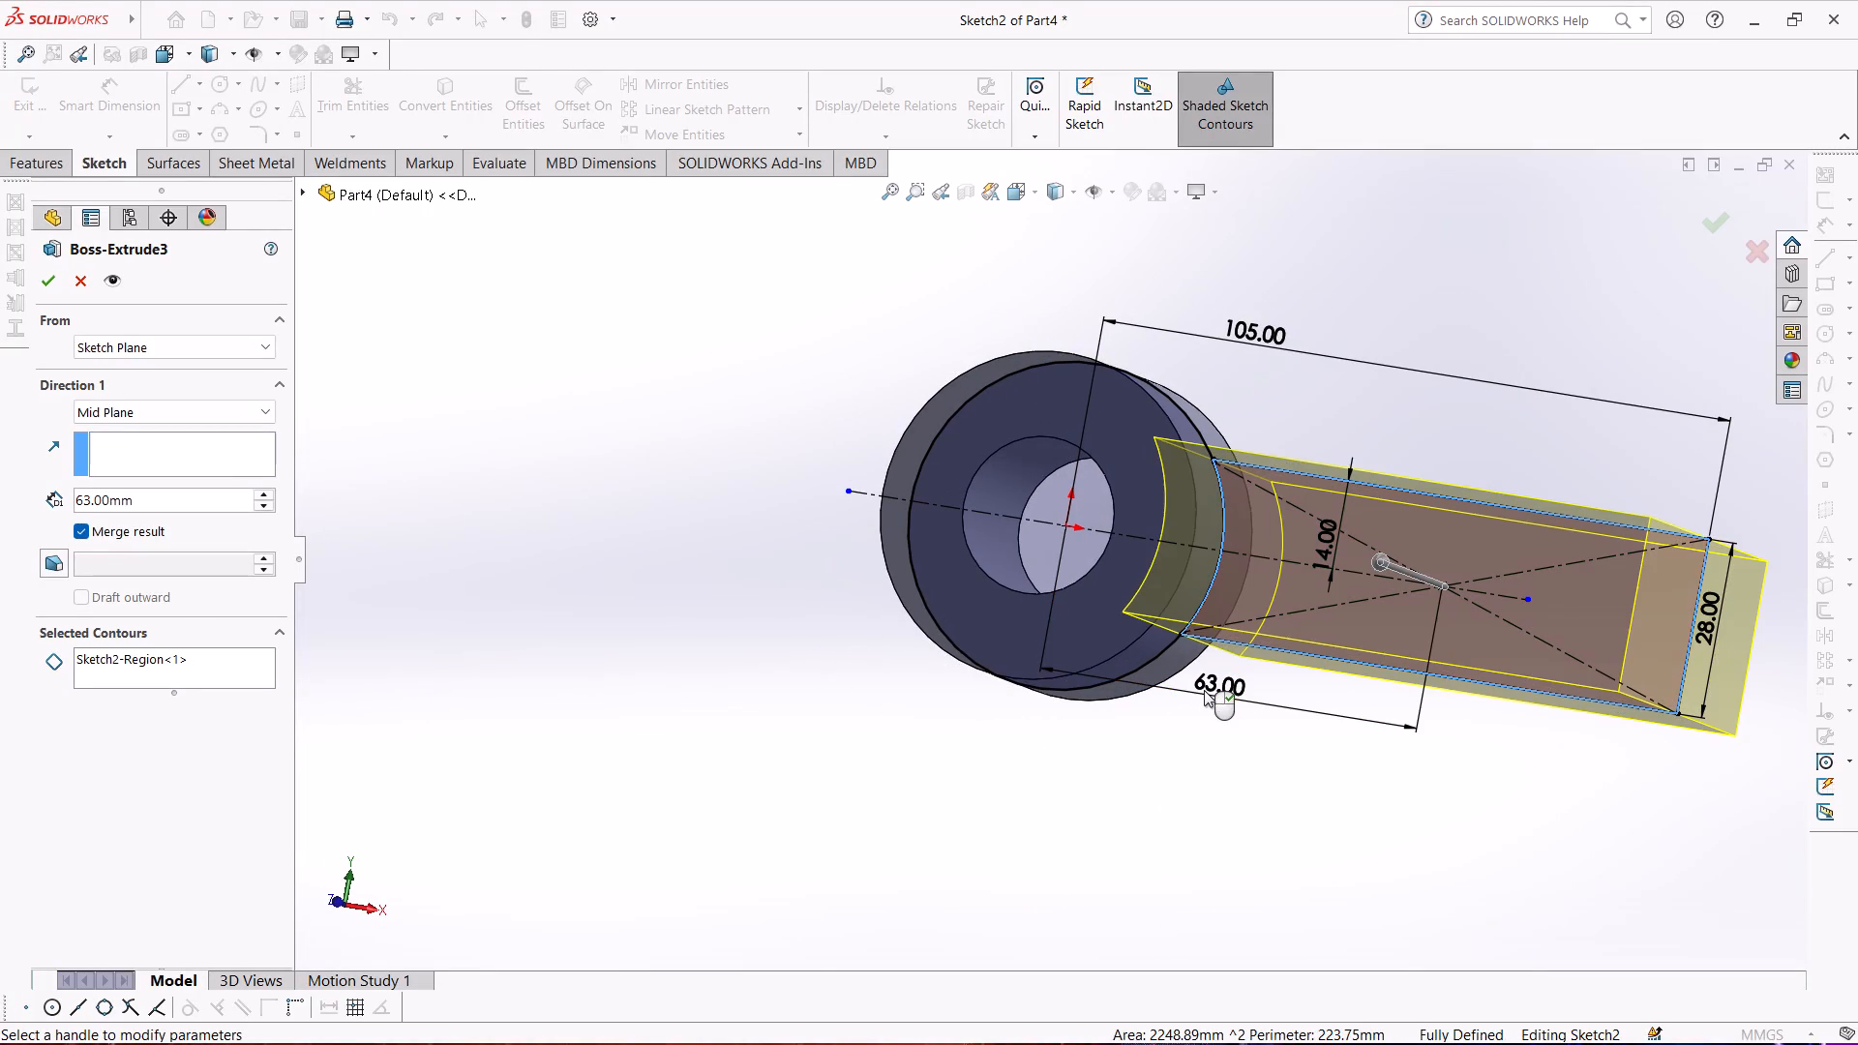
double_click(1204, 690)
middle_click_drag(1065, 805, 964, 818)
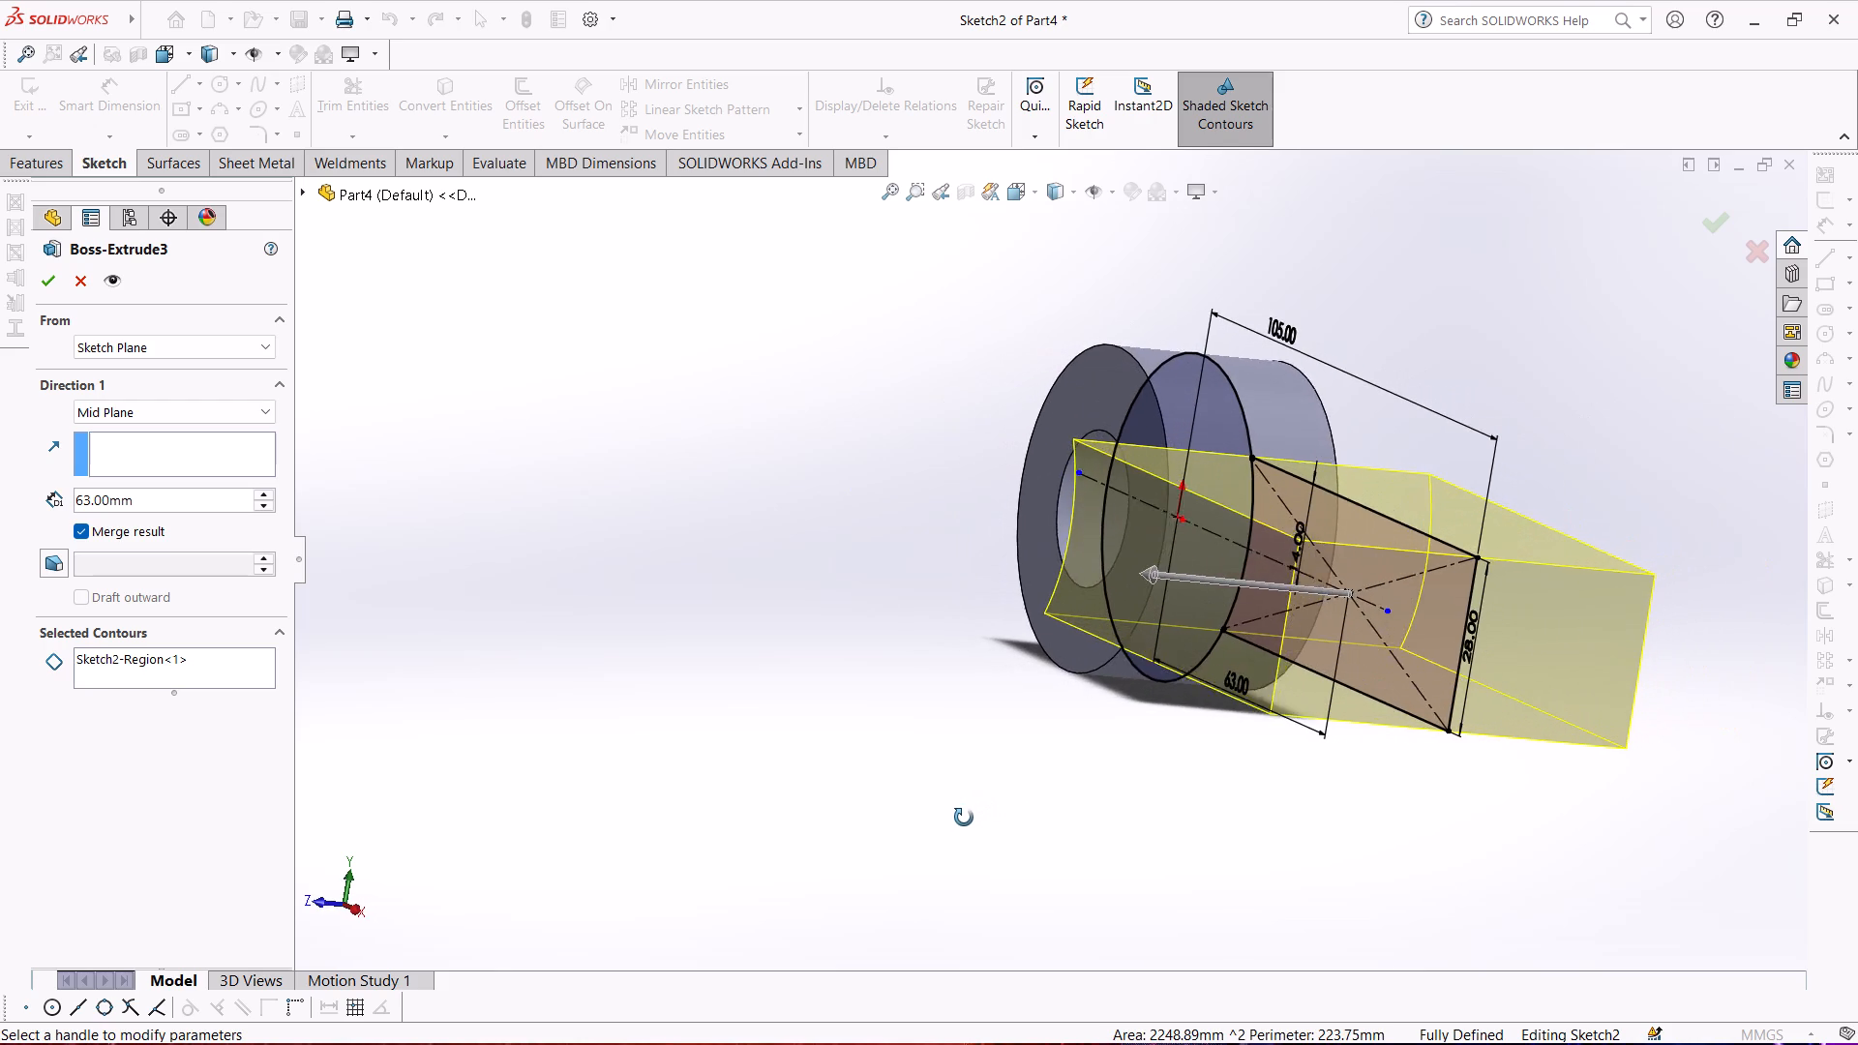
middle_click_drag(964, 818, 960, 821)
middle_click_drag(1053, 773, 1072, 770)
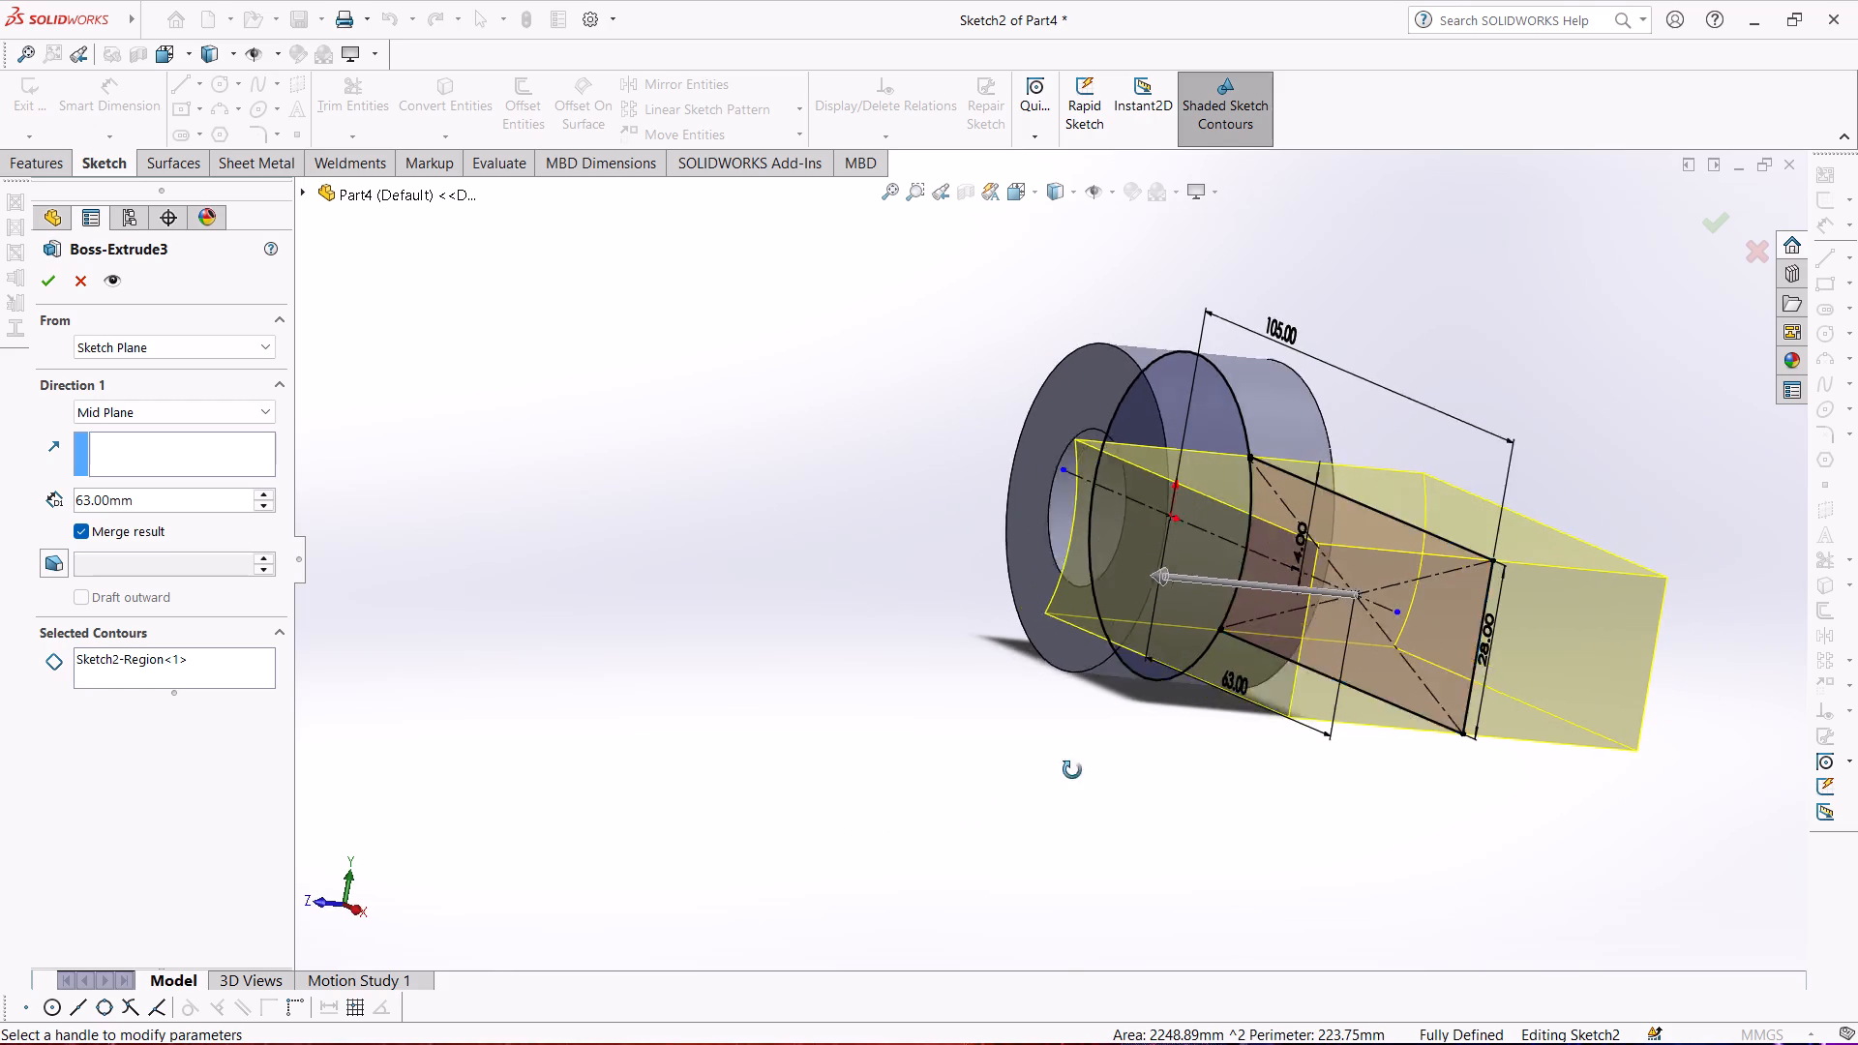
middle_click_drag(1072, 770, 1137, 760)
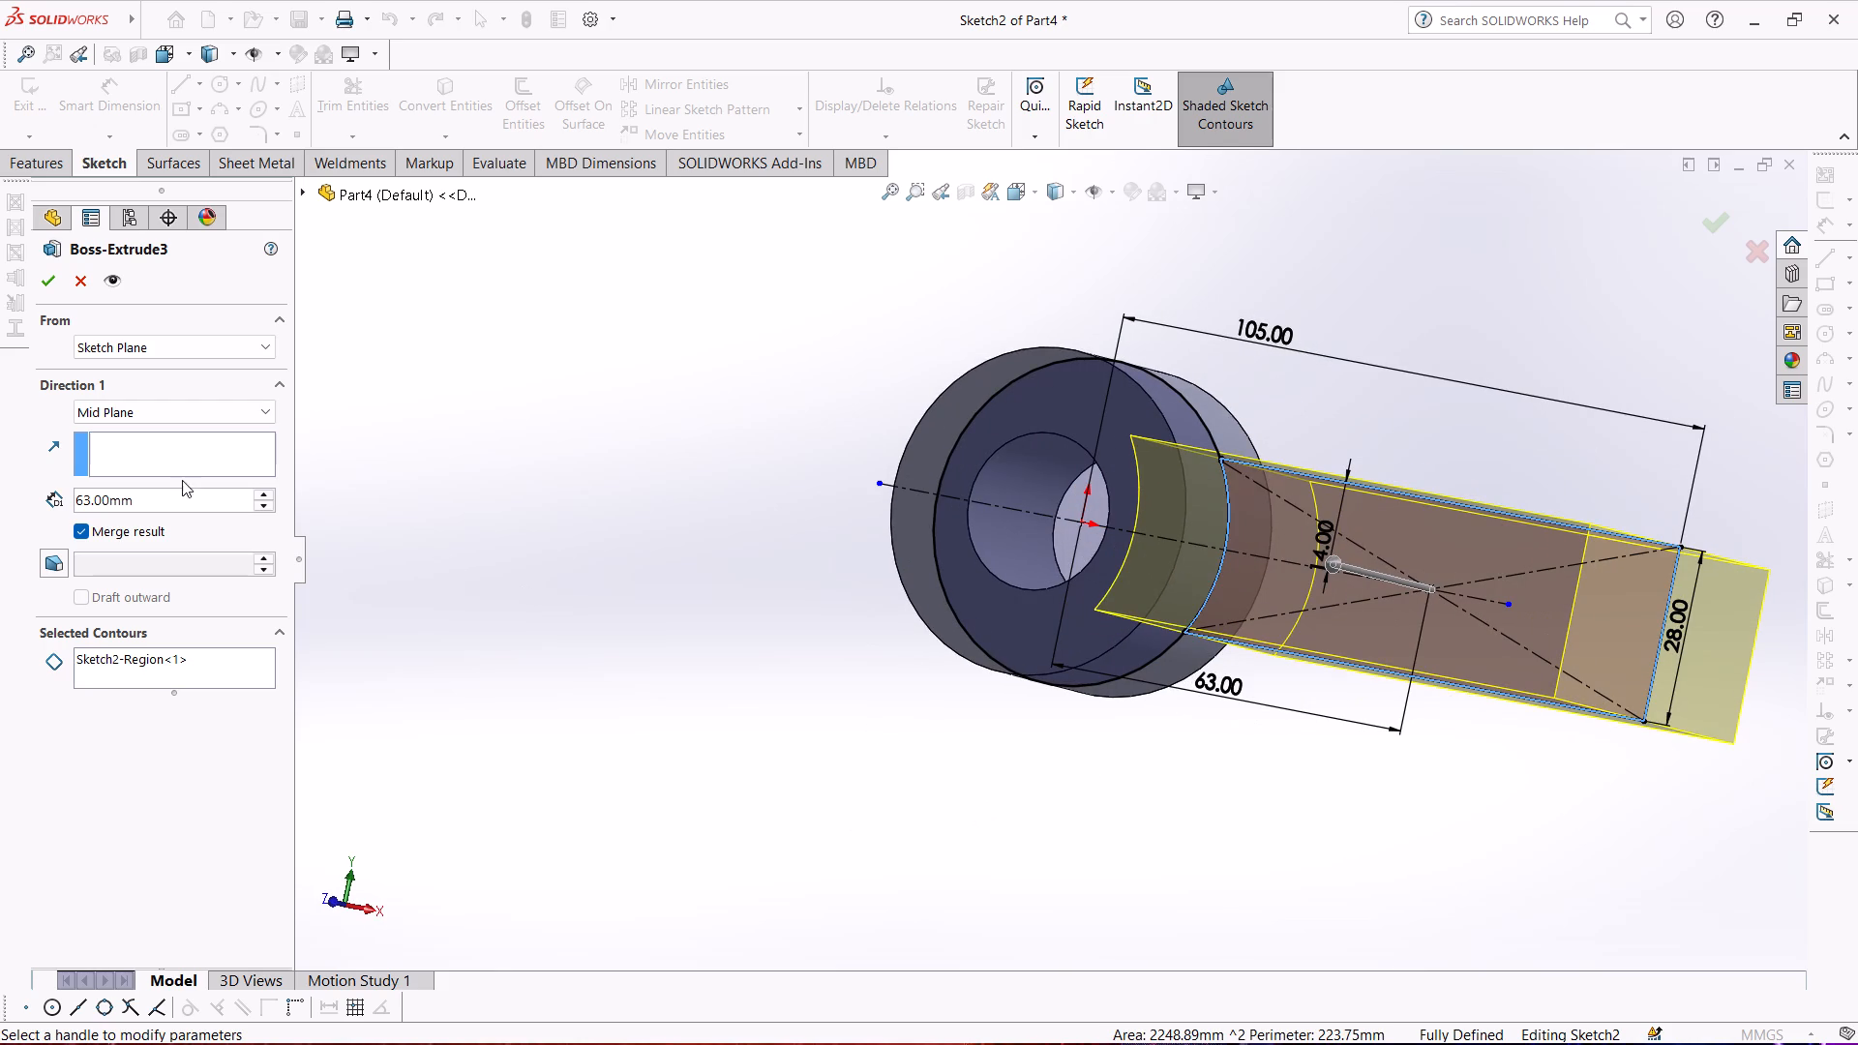
Set the square shank's mid-plane extrusion depth to 28 mm and accept the feature edit.
left_click_drag(188, 503, 0, 504)
type("28")
key("Return")
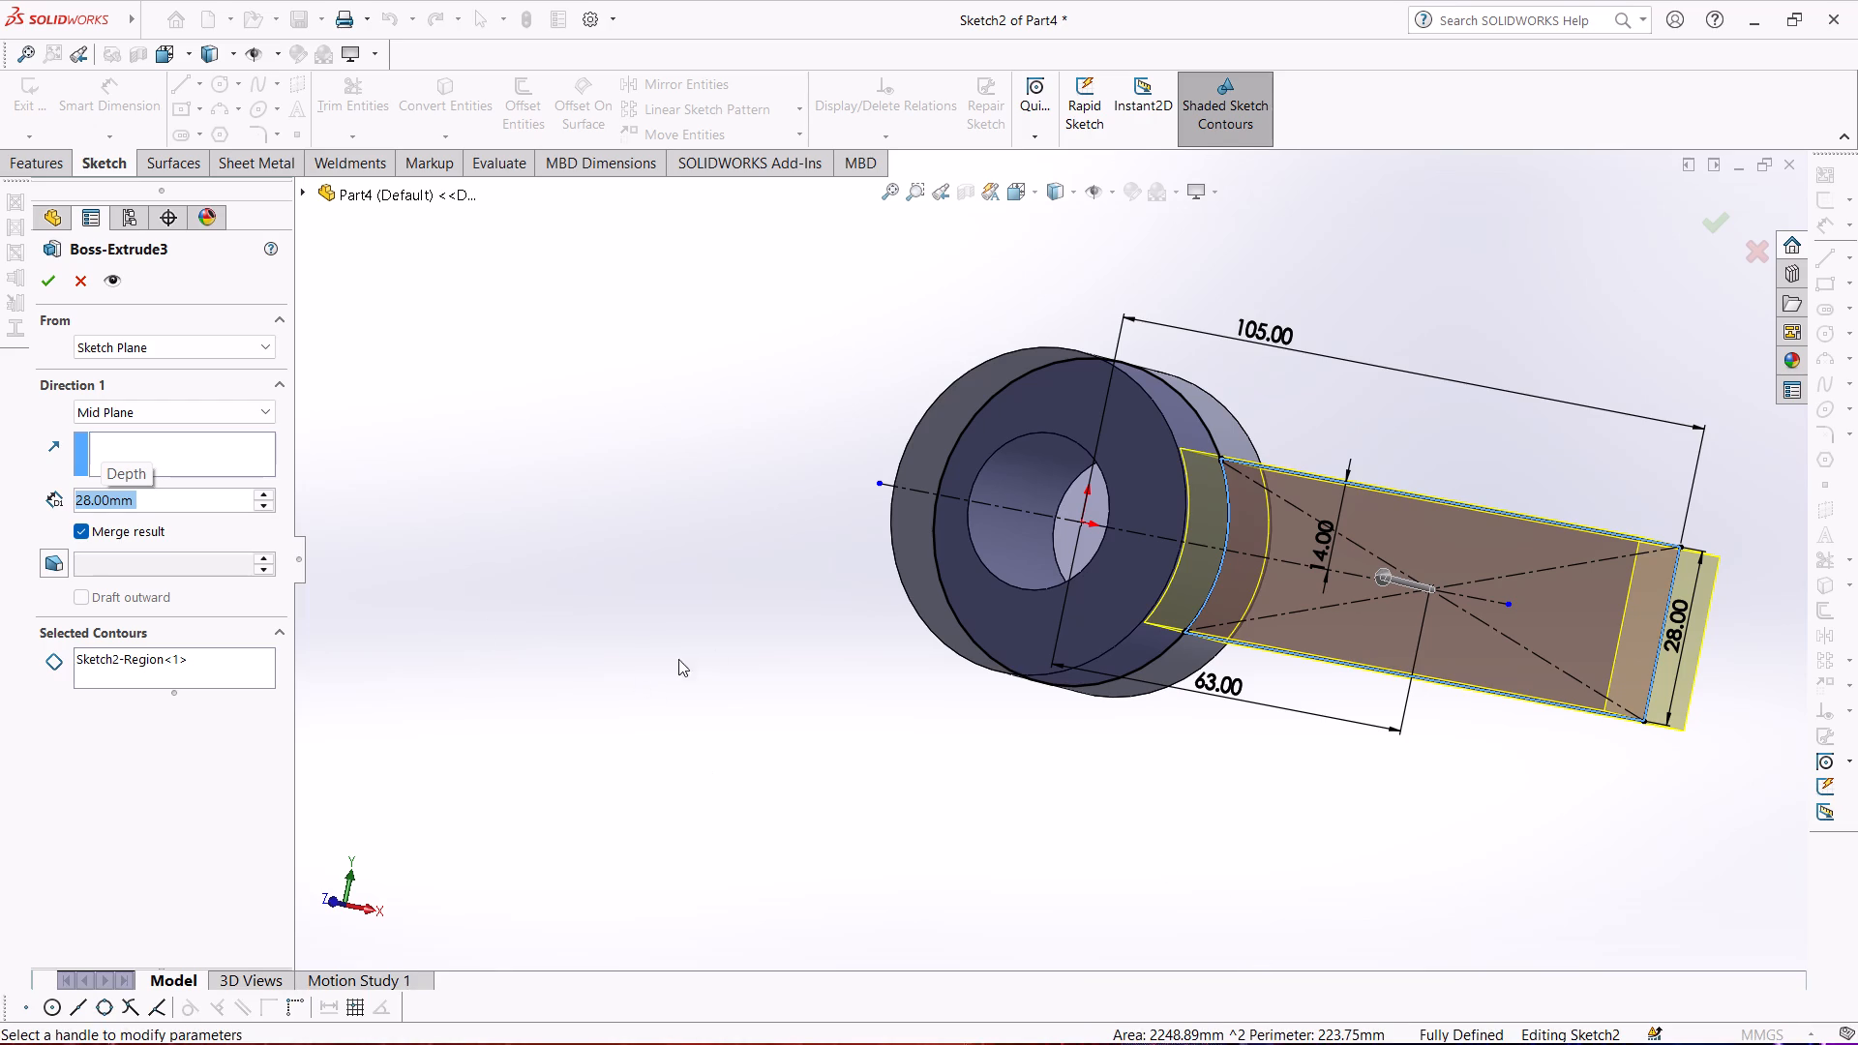
middle_click_drag(580, 583, 434, 660)
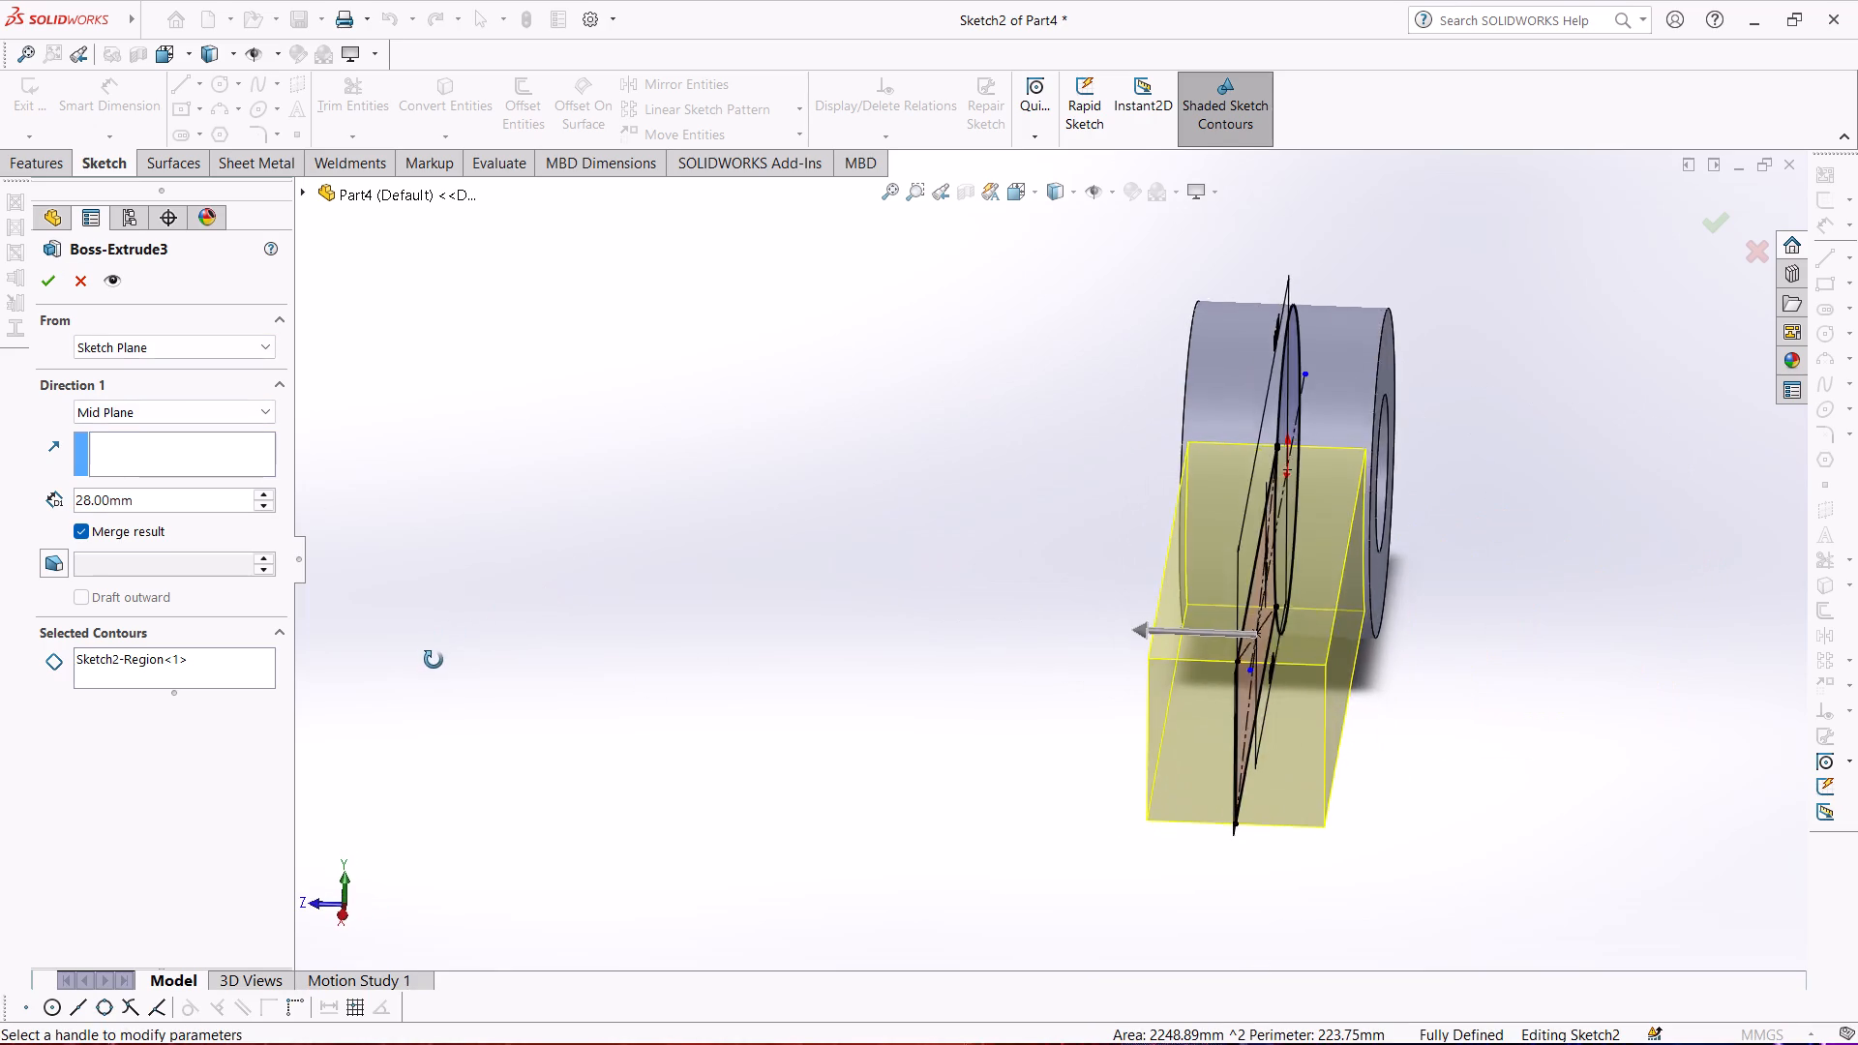
middle_click_drag(434, 660, 435, 661)
left_click(38, 279)
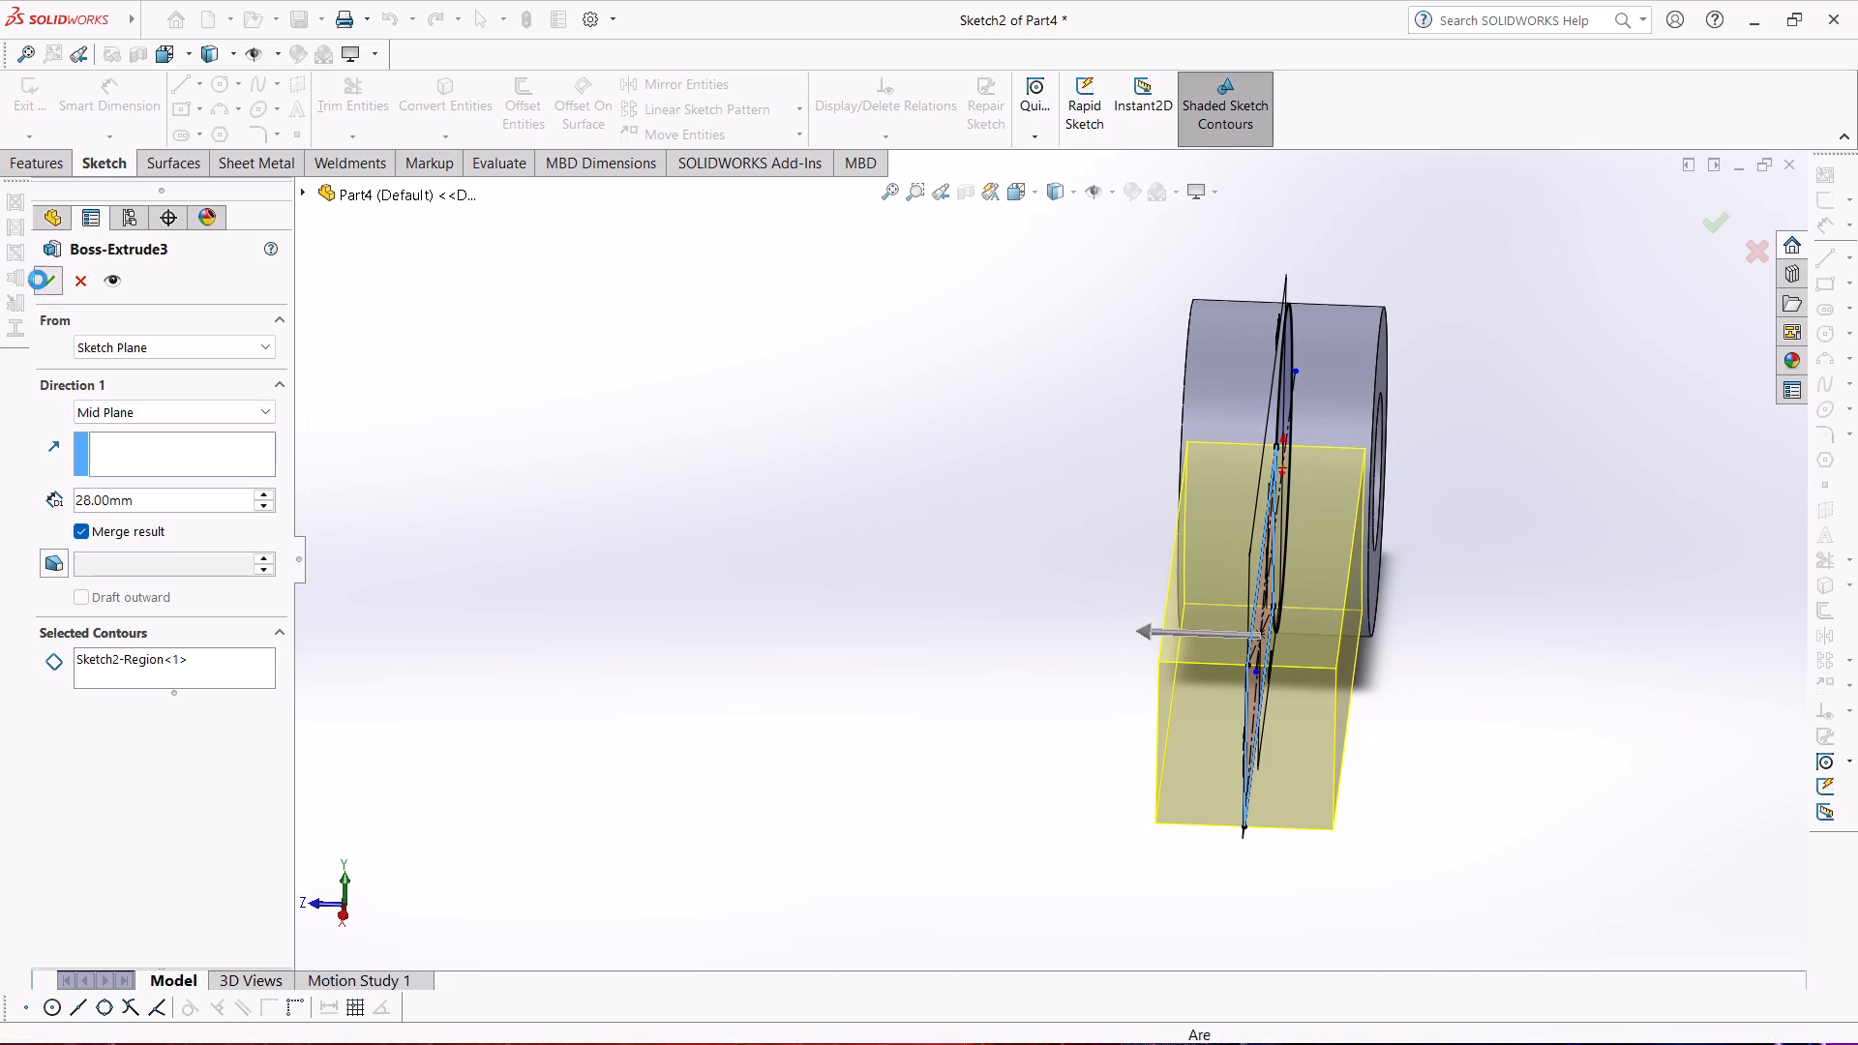
Set up an extruded cut from the shank's end-face octagon sketch, removing the material outside it at 50 mm mid-plane depth.
middle_click_drag(631, 588, 829, 554)
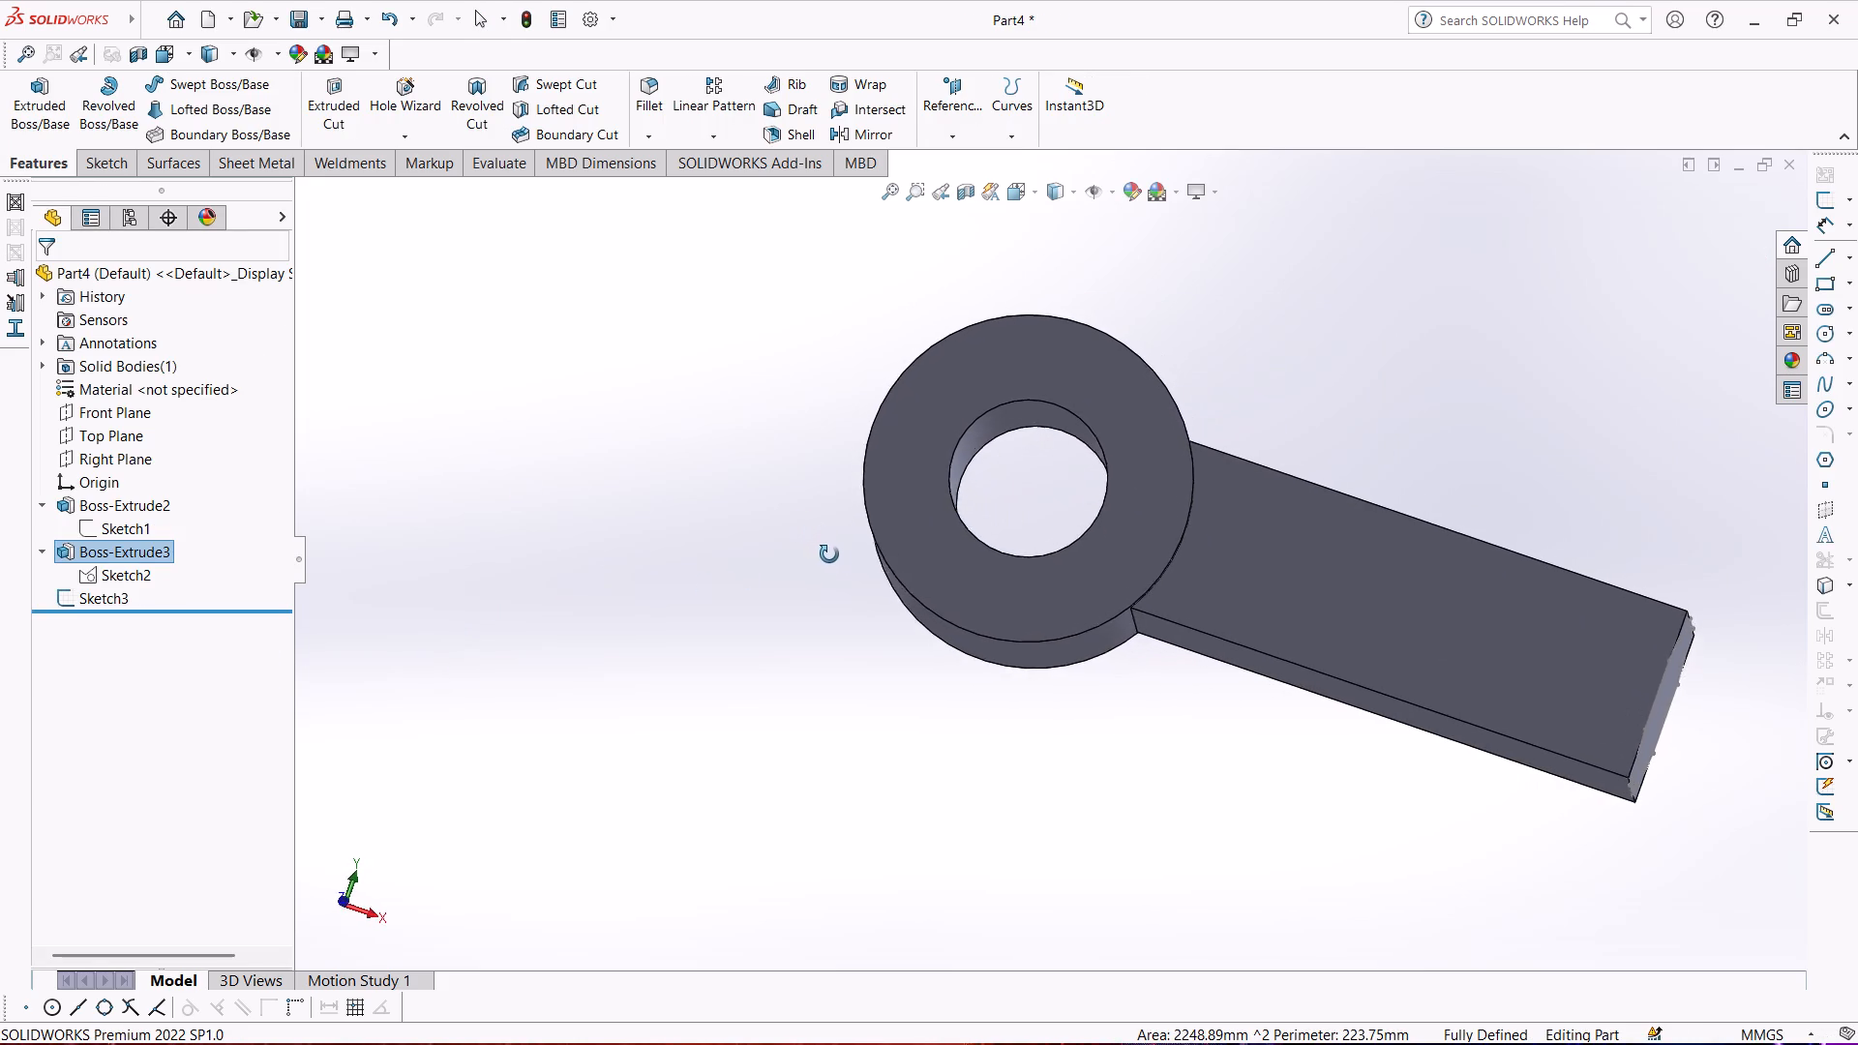
middle_click_drag(829, 554, 745, 546)
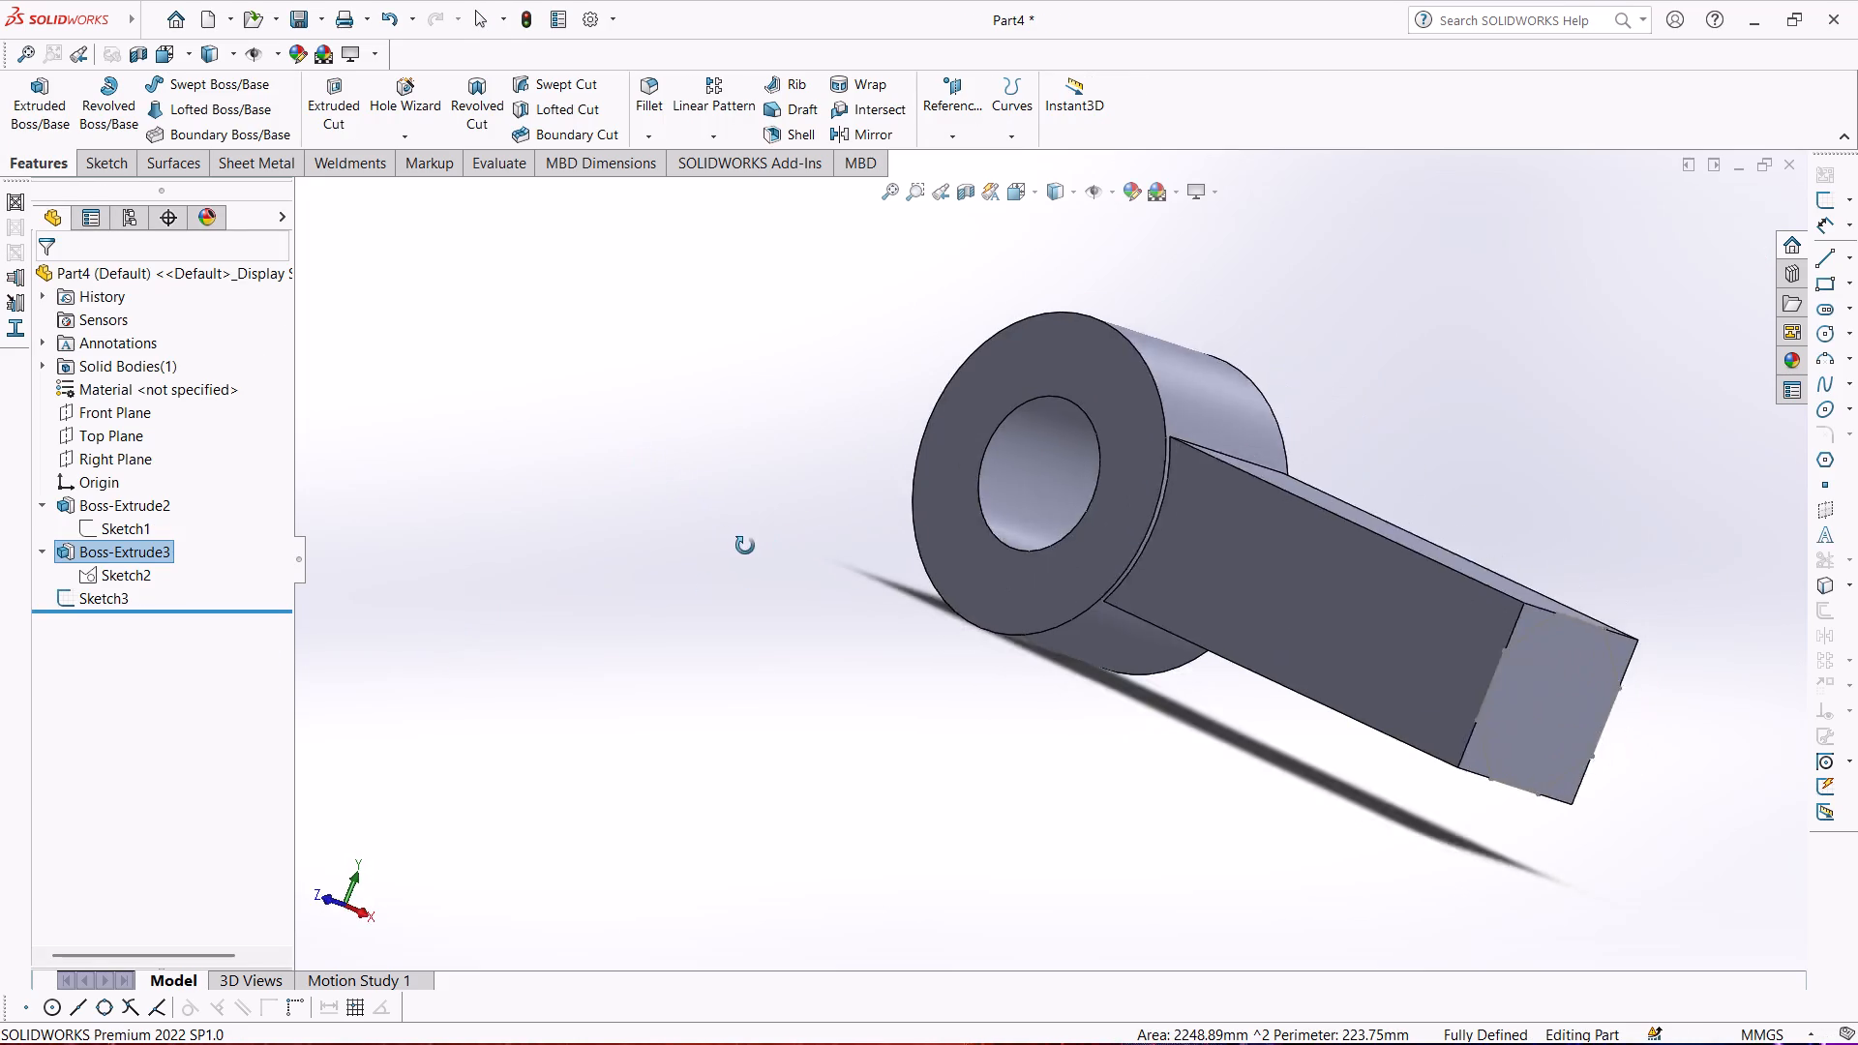
middle_click_drag(745, 546, 783, 495)
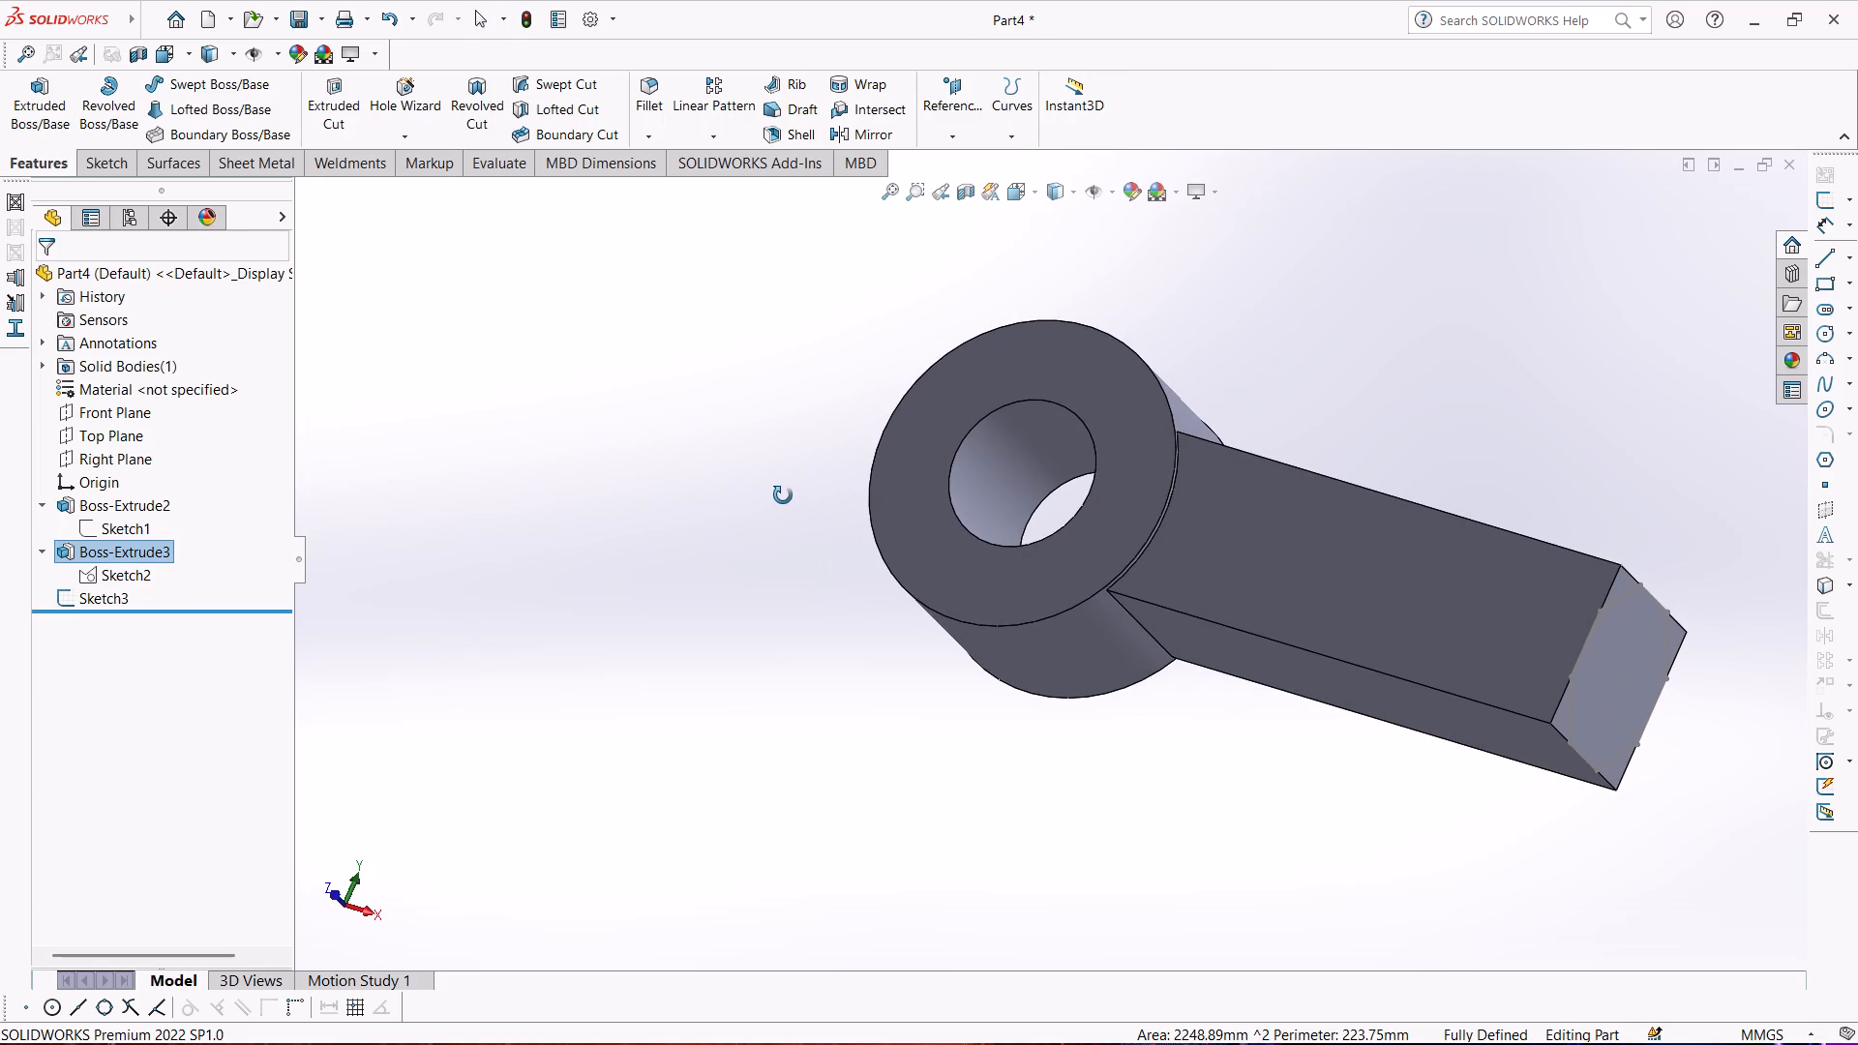
middle_click_drag(783, 495, 778, 493)
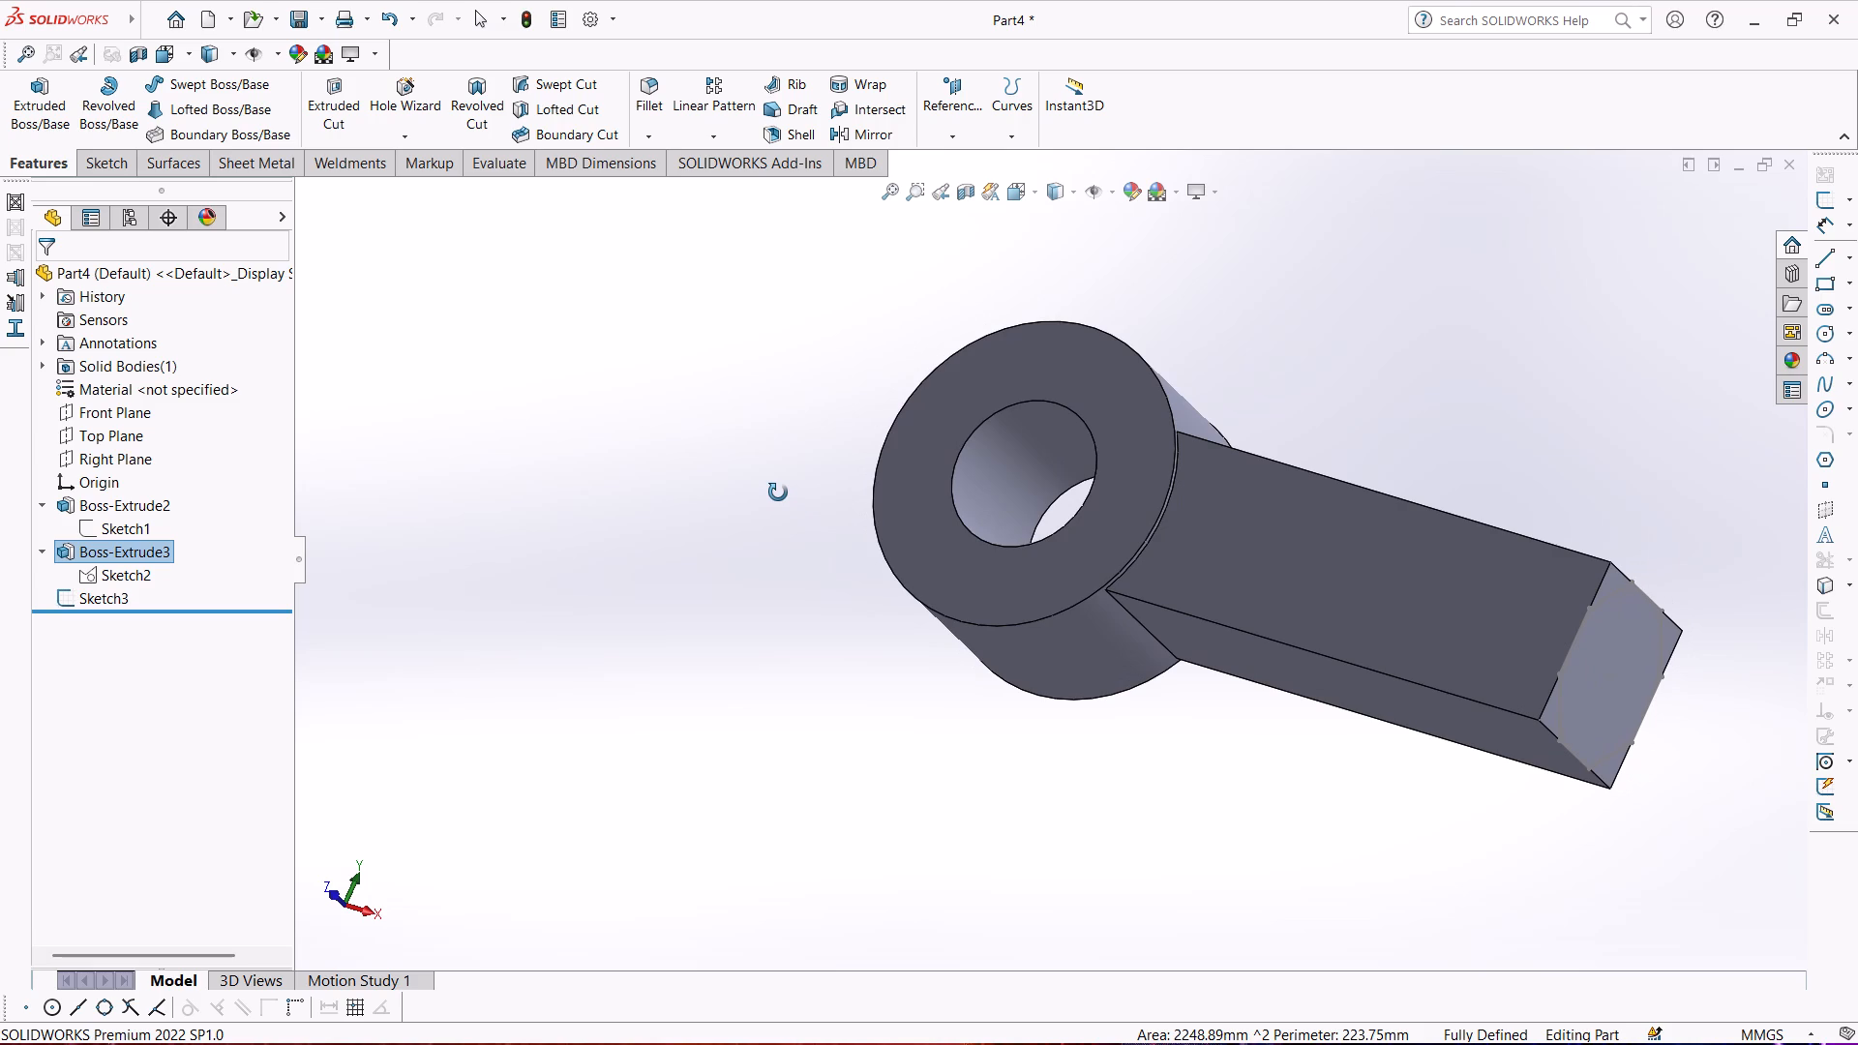
middle_click_drag(778, 493, 667, 439)
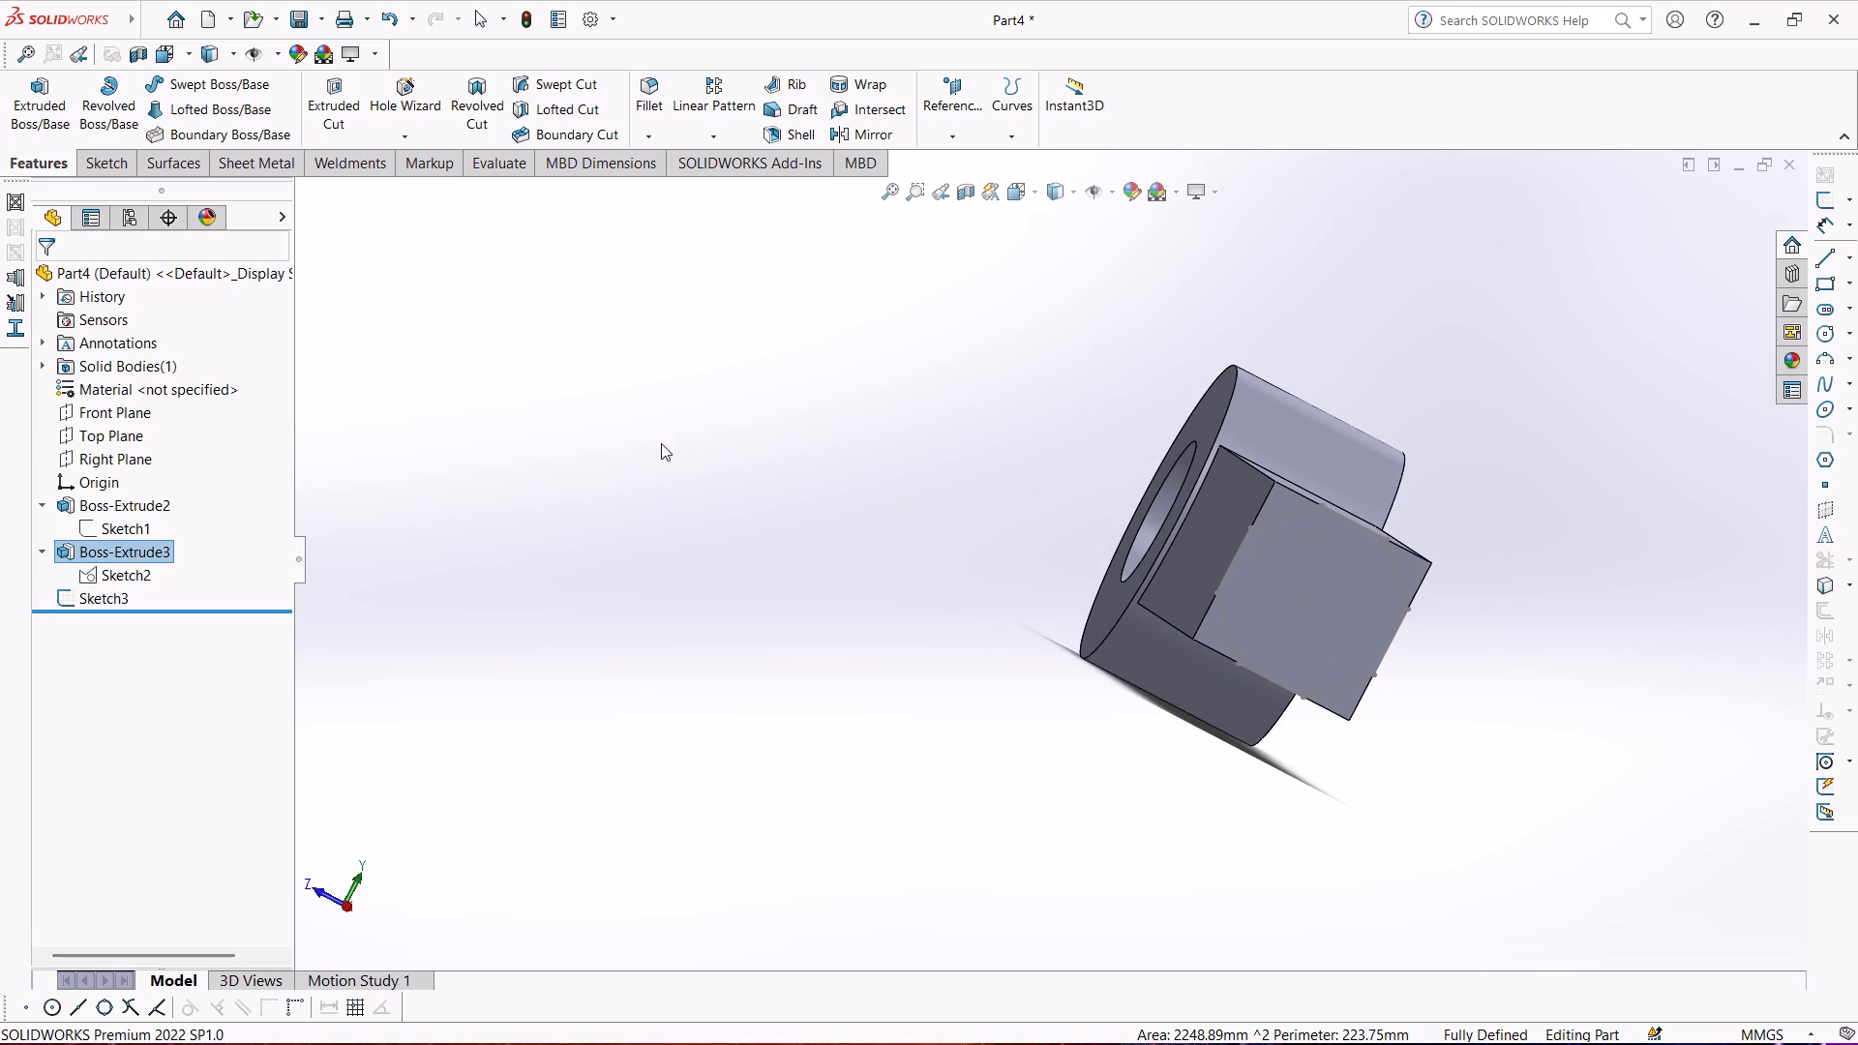
left_click(89, 611)
left_click(86, 603)
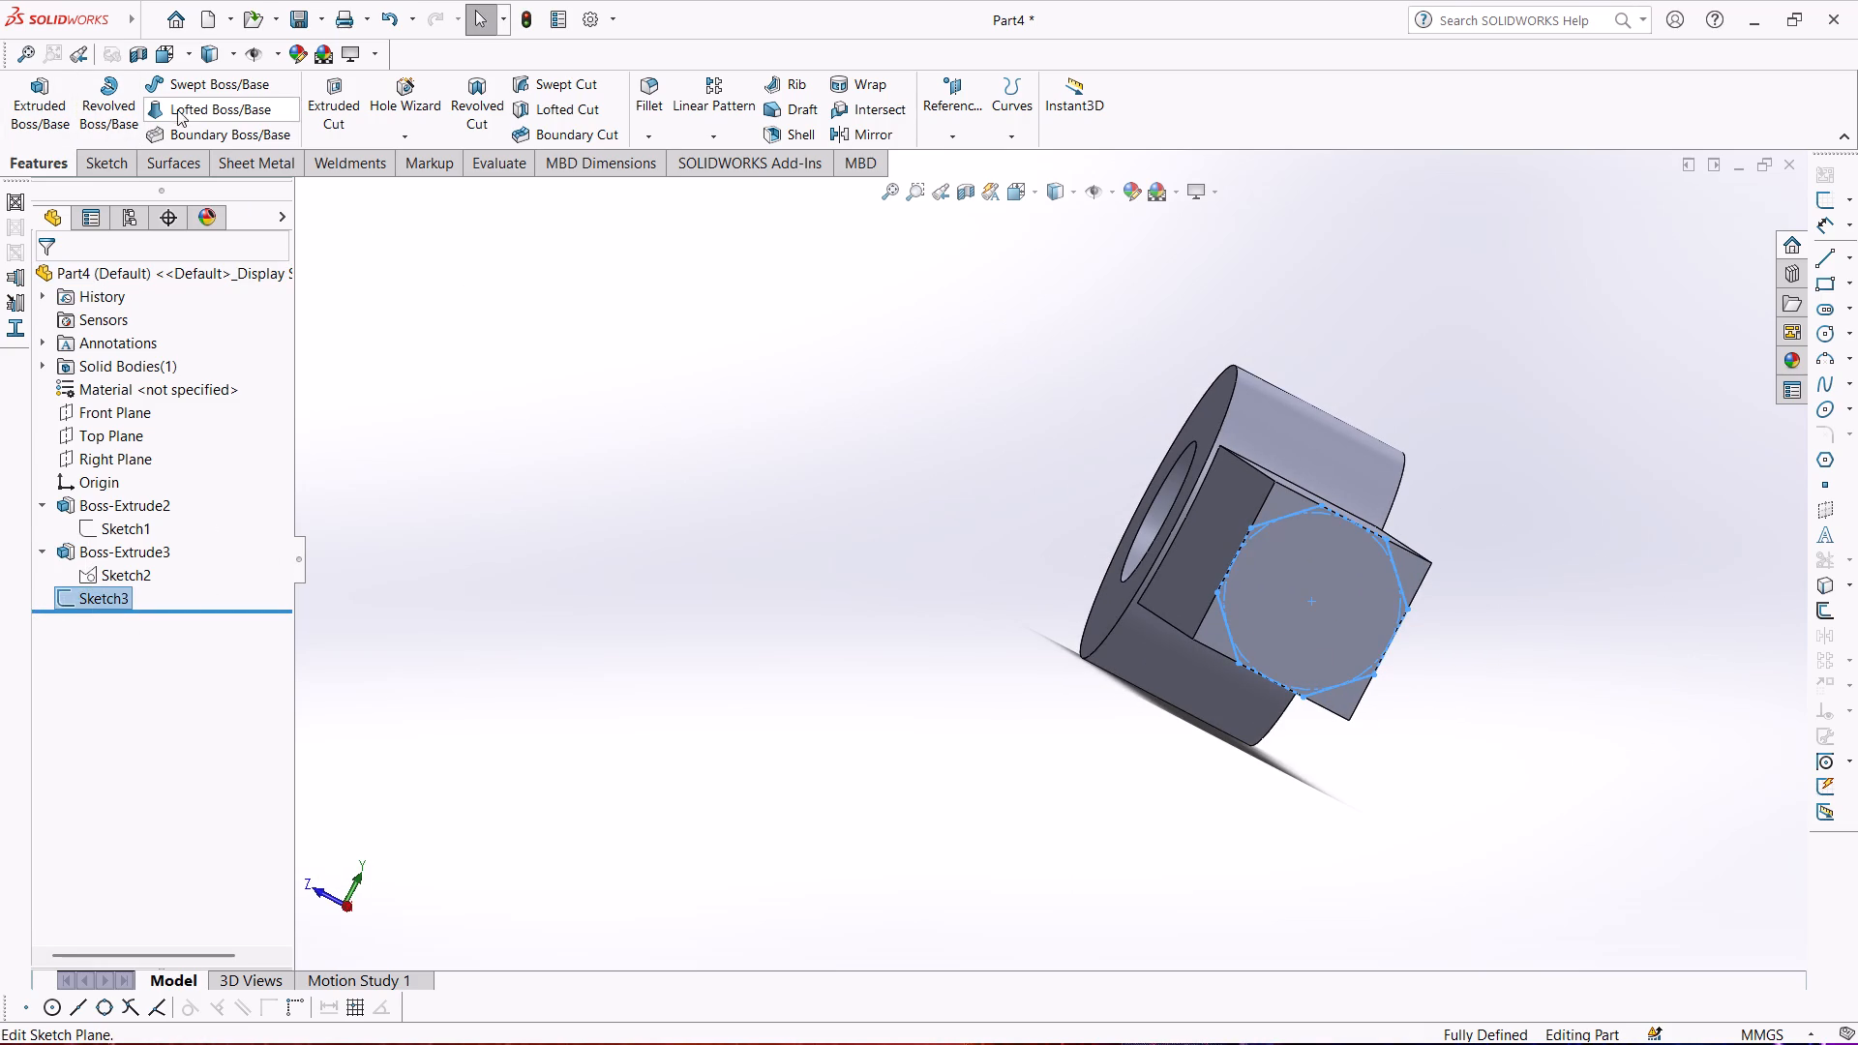
left_click(343, 83)
scroll(1305, 532, "down", 1)
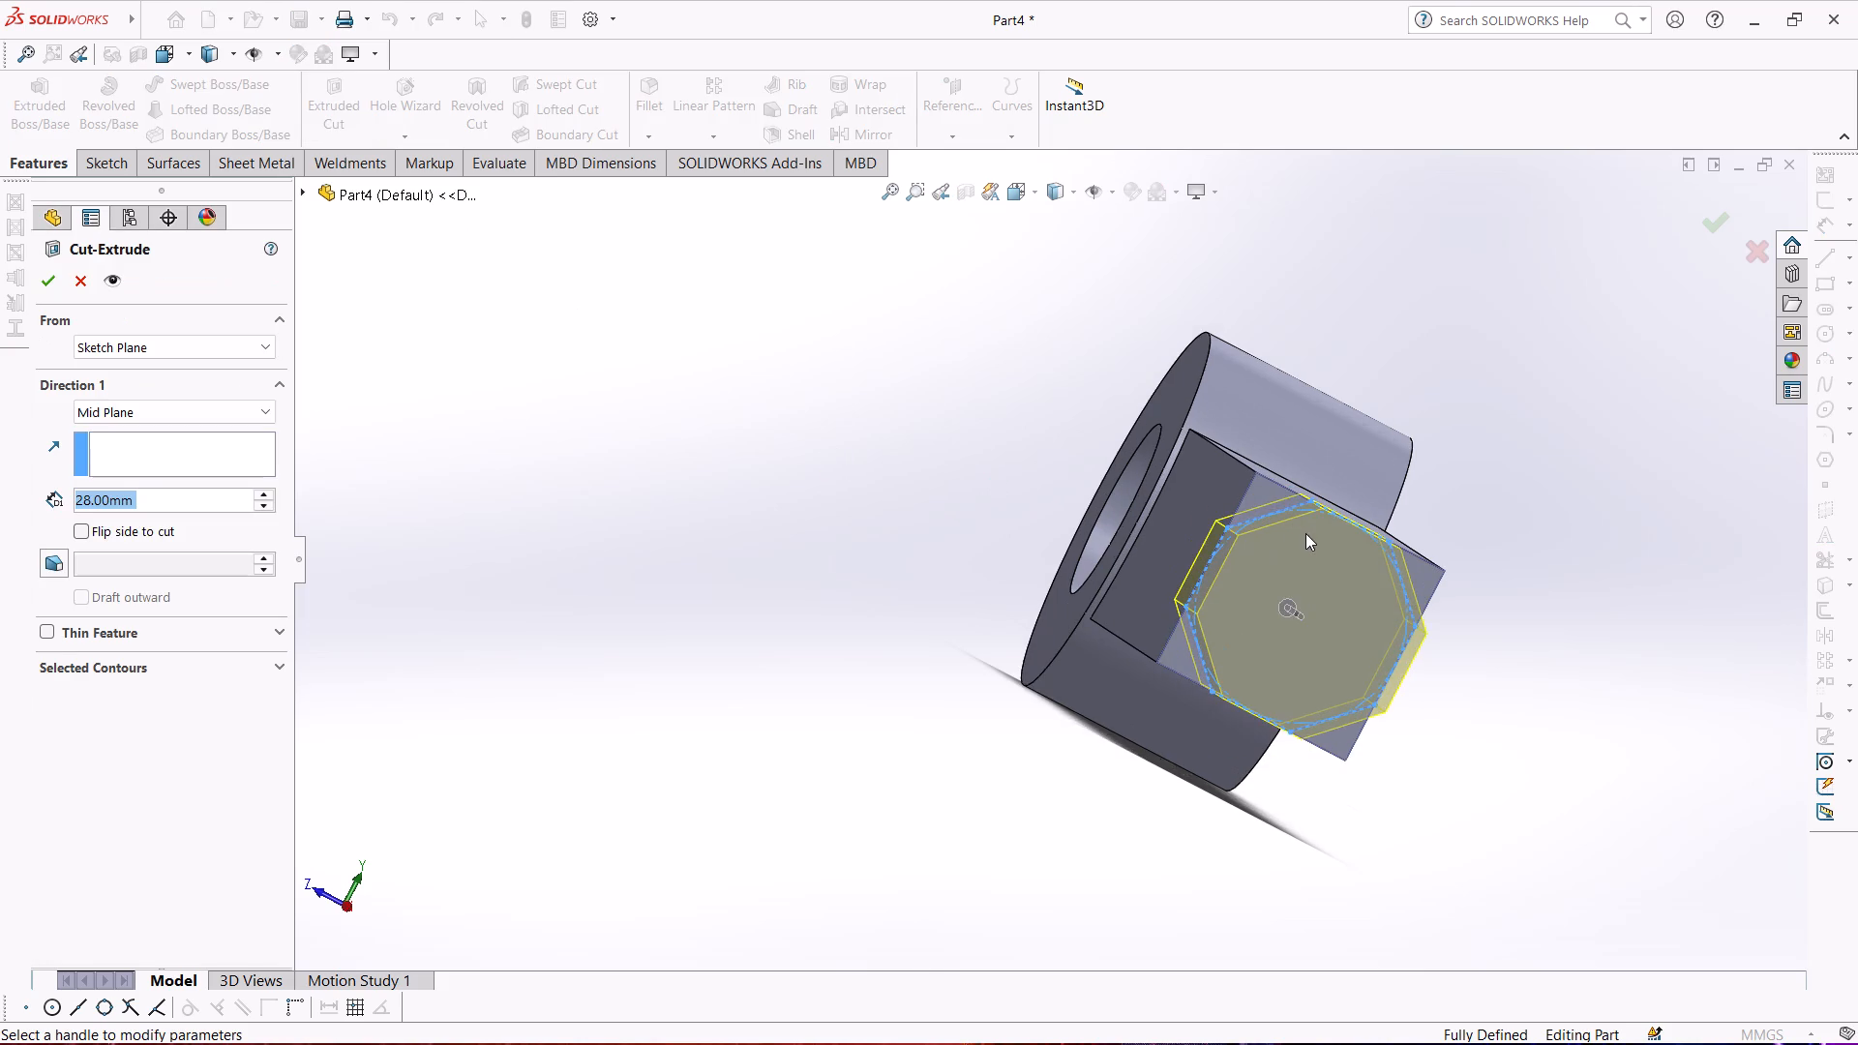
scroll(1284, 529, "down", 1)
left_click(92, 527)
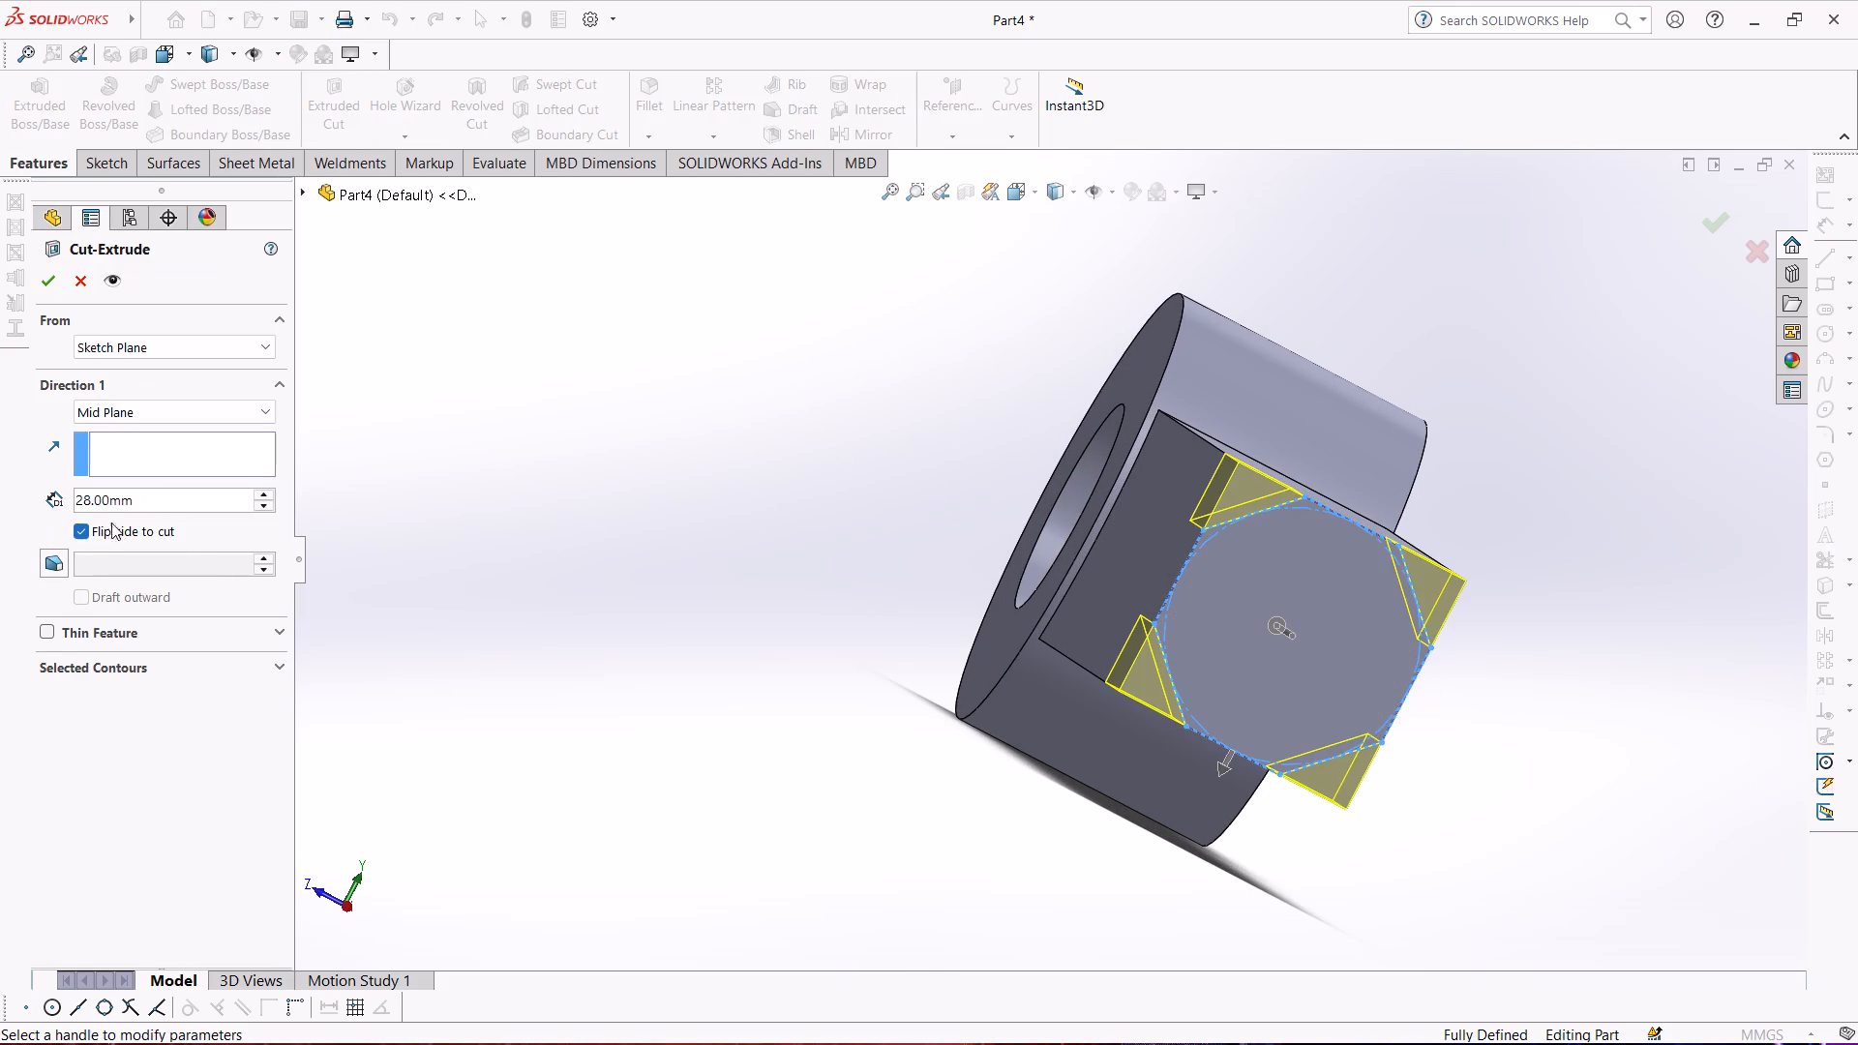
left_click_drag(166, 501, 34, 495)
type("50")
key("Return")
middle_click_drag(951, 731, 1194, 849)
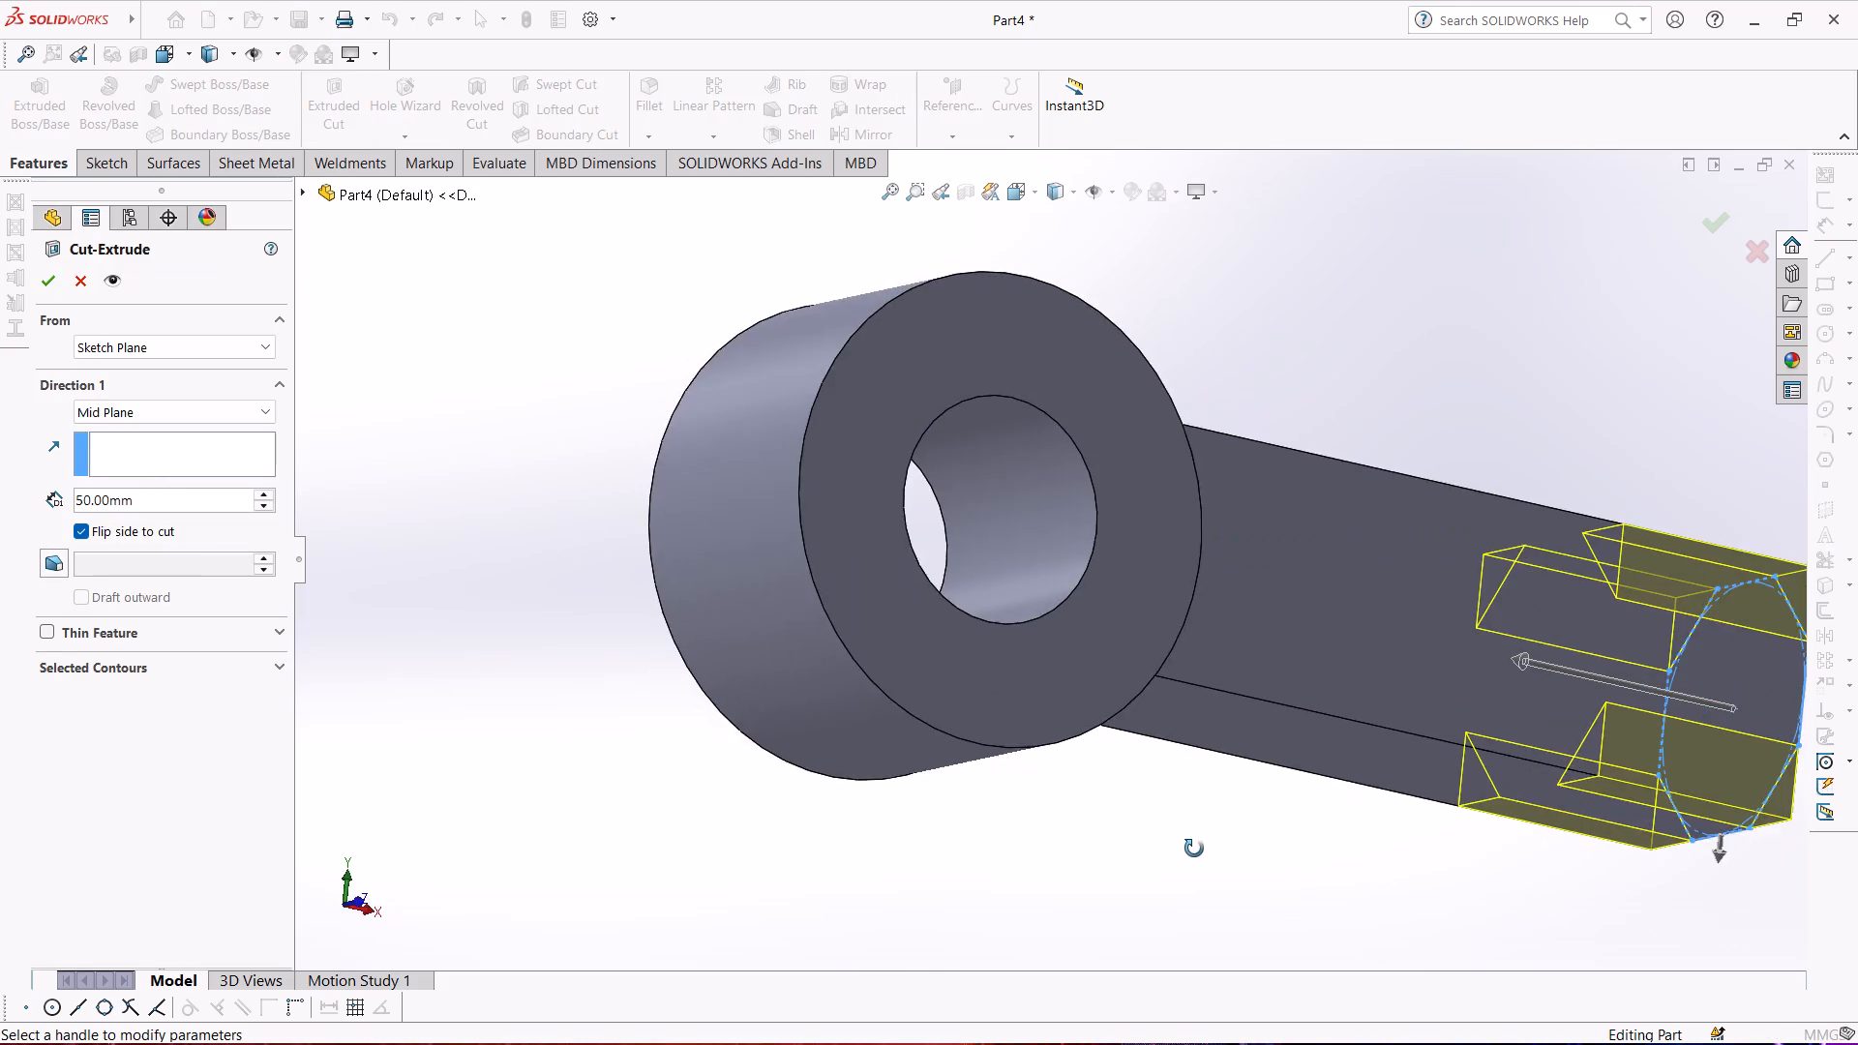
middle_click_drag(1194, 849, 1002, 949)
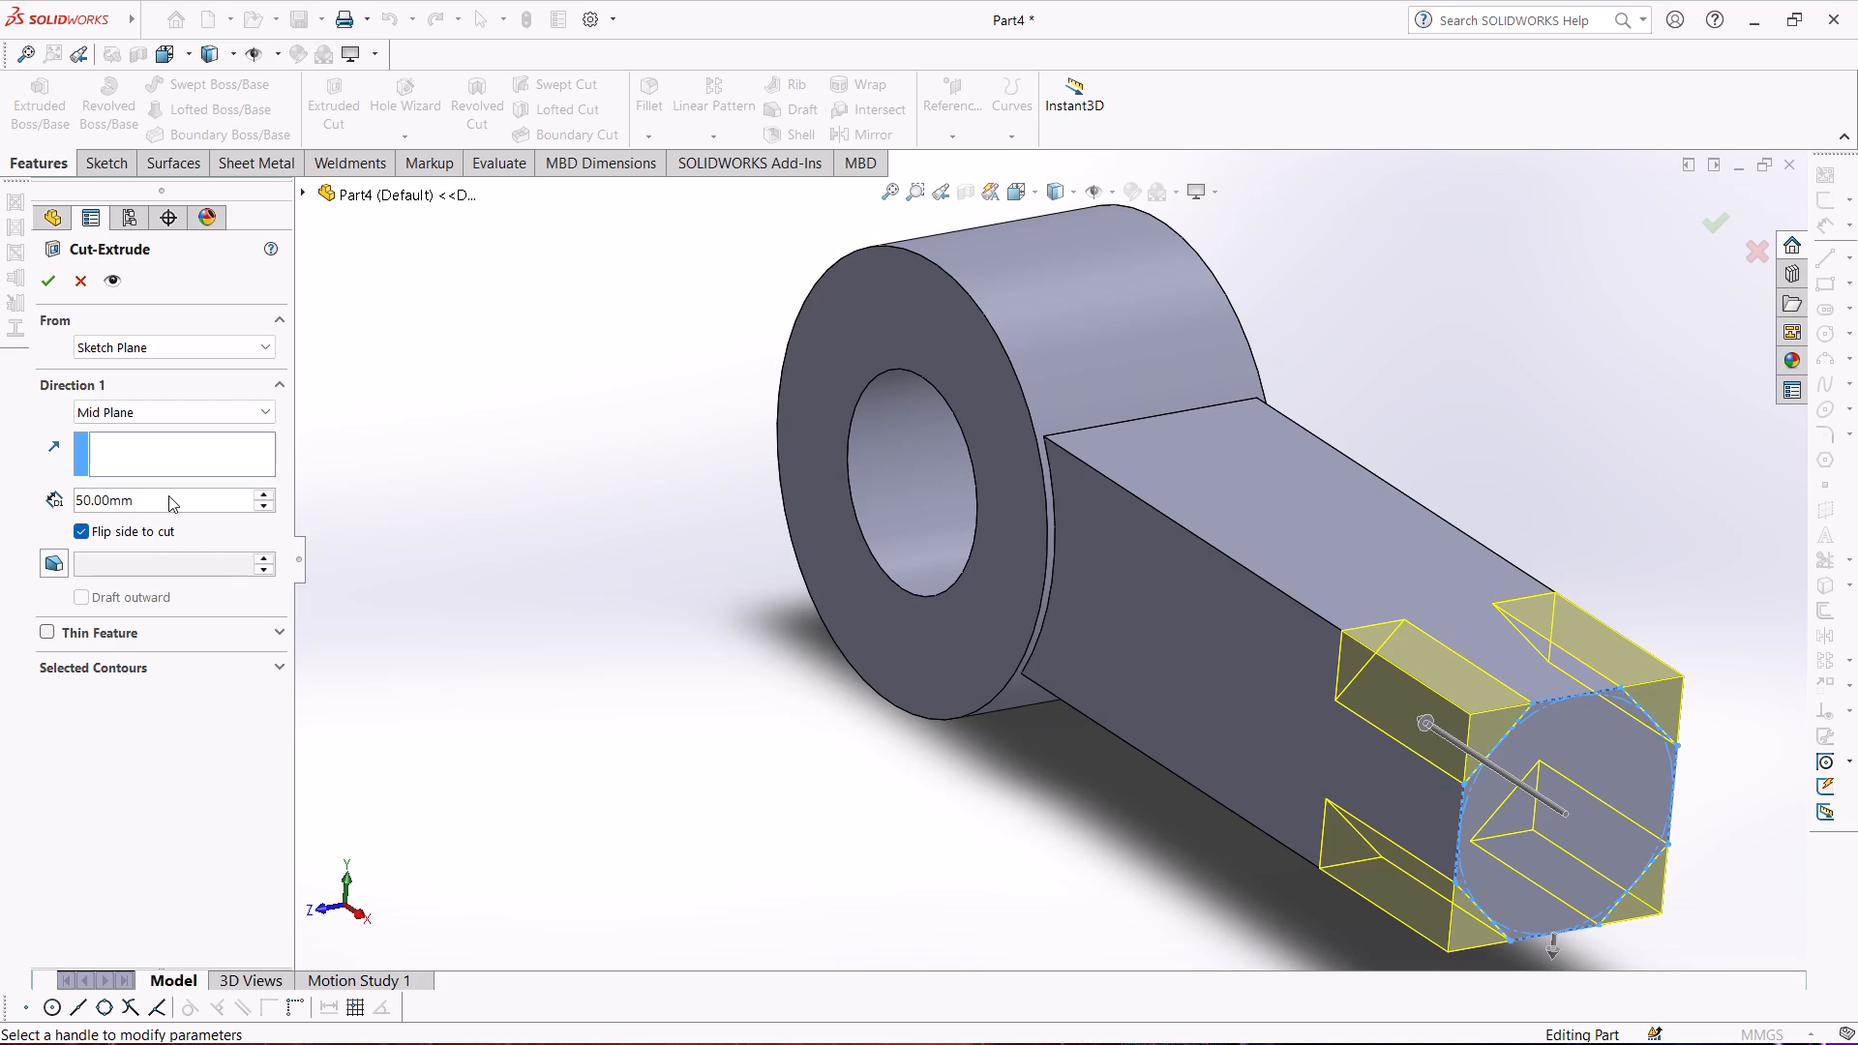
Set the octagon cut's mid-plane depth to 105 mm and complete the cut along the shank's corners.
left_click_drag(168, 495, 0, 515)
type("105")
key("Return")
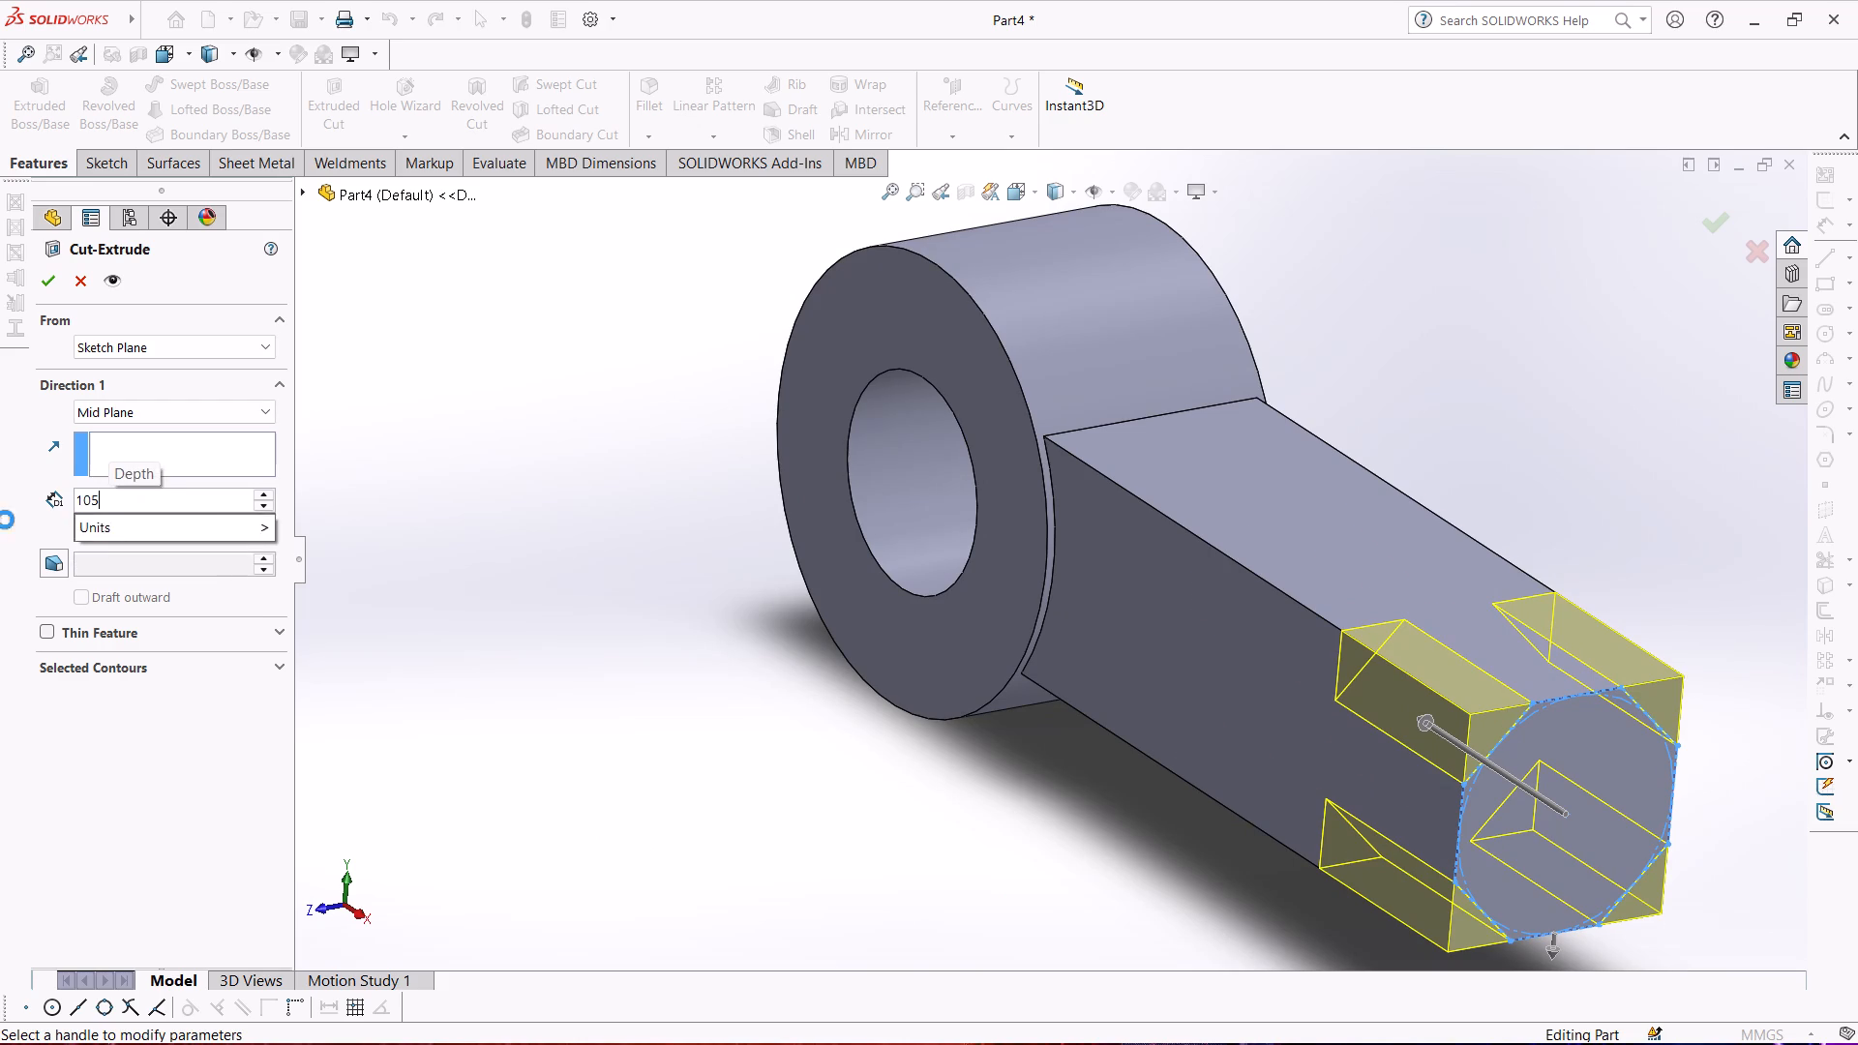
scroll(505, 540, "up", 1)
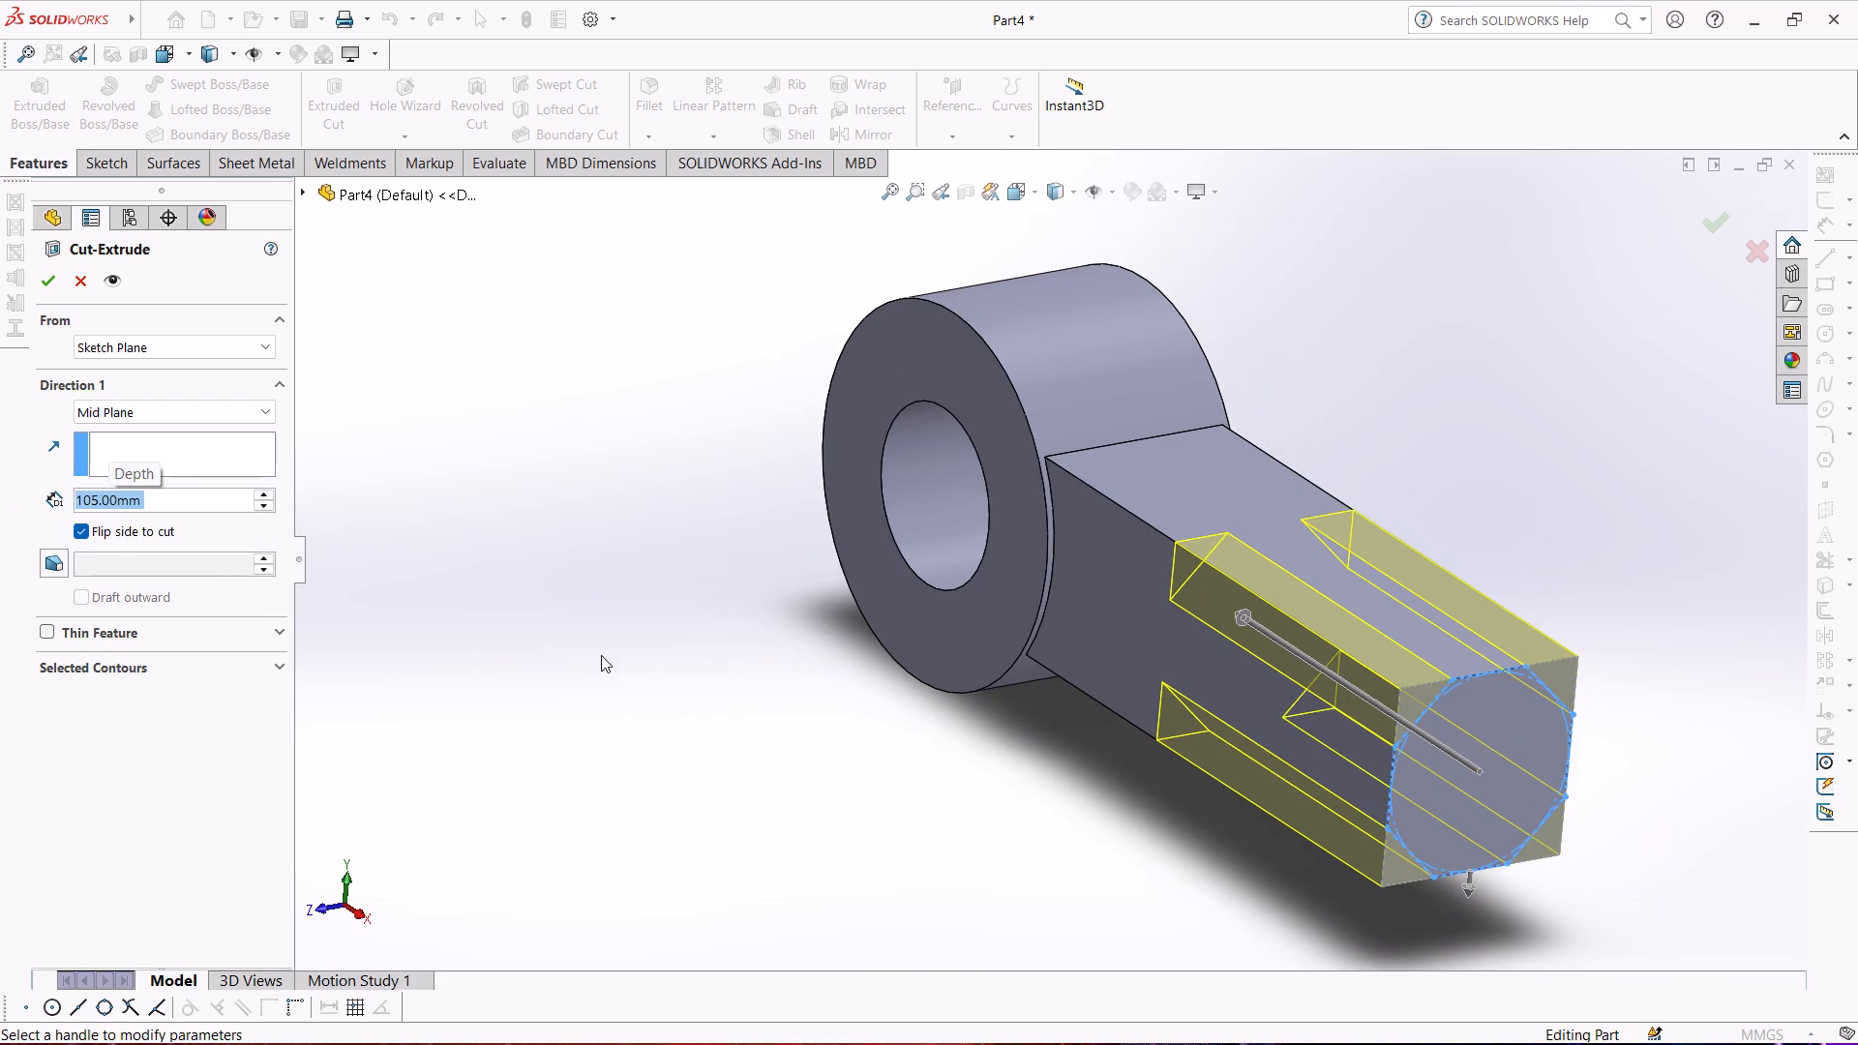
middle_click_drag(637, 701, 701, 710)
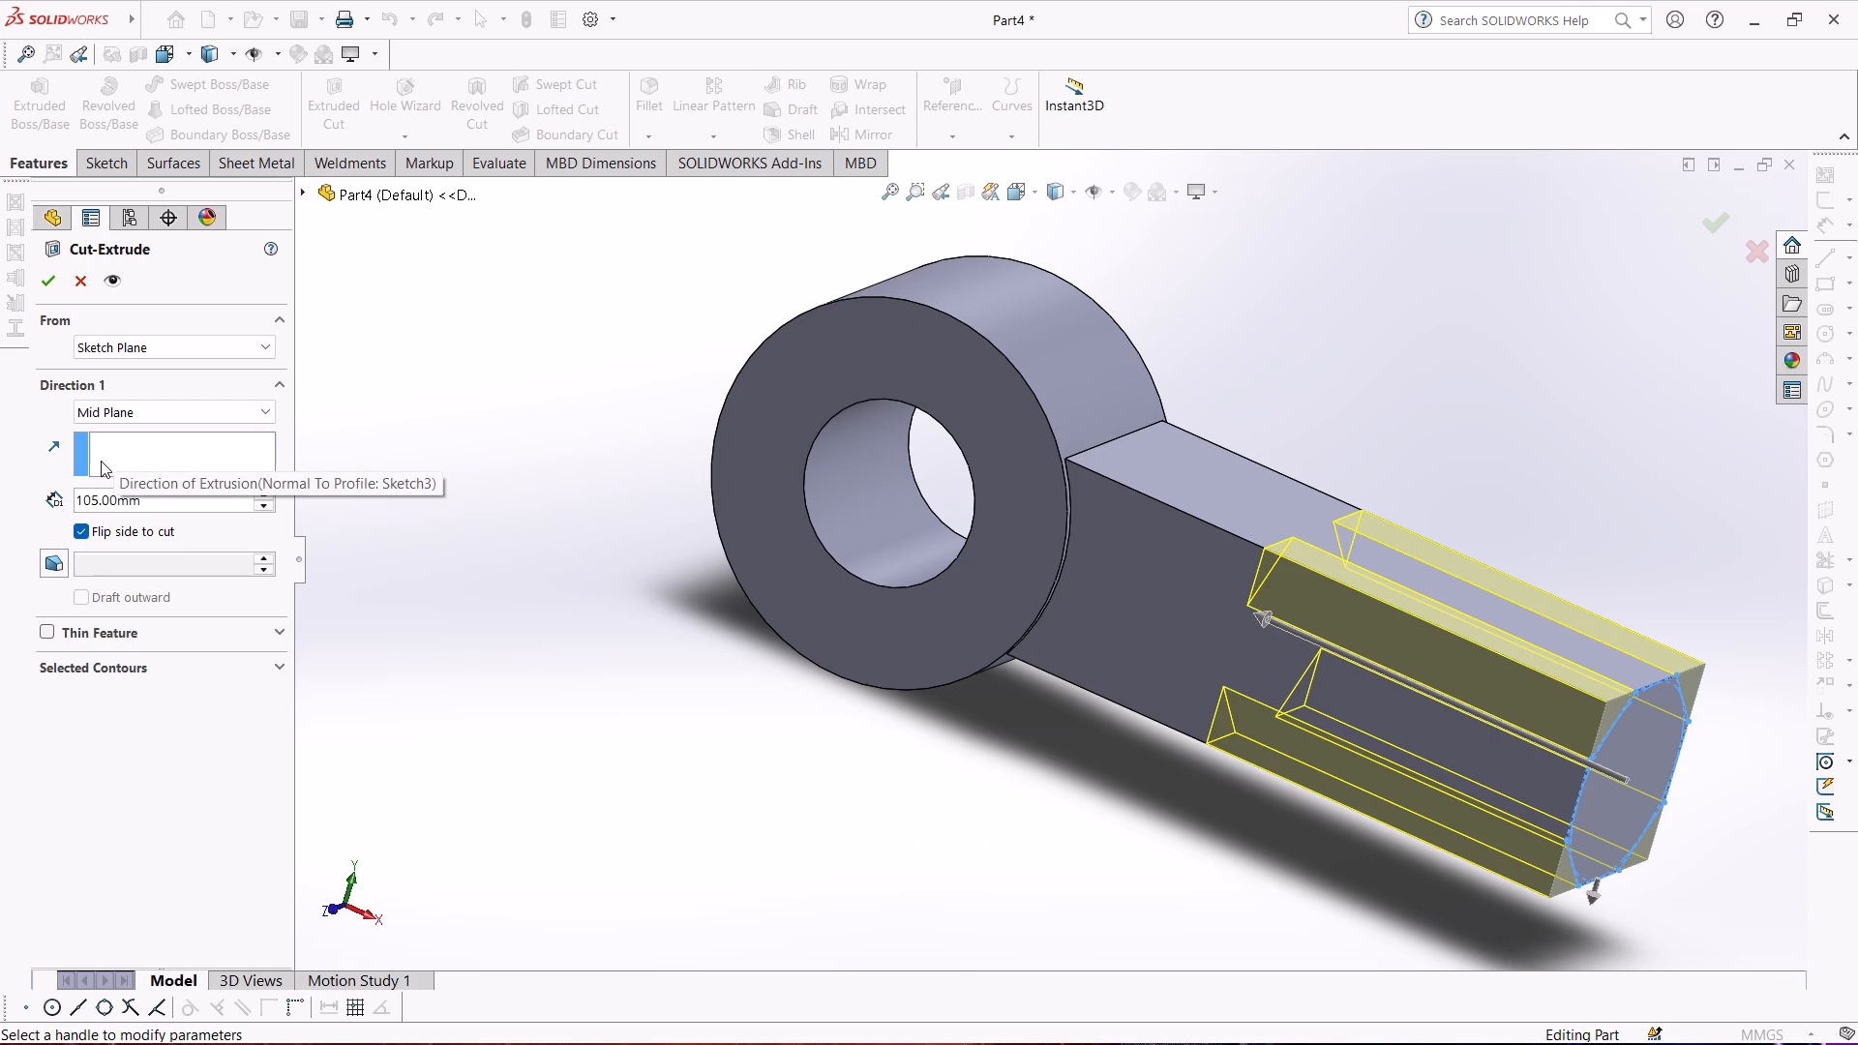
left_click(39, 283)
Fillet the four shoulder edges where the octagon cuts end on the square shank with a 6 mm radius.
middle_click_drag(474, 569, 401, 493)
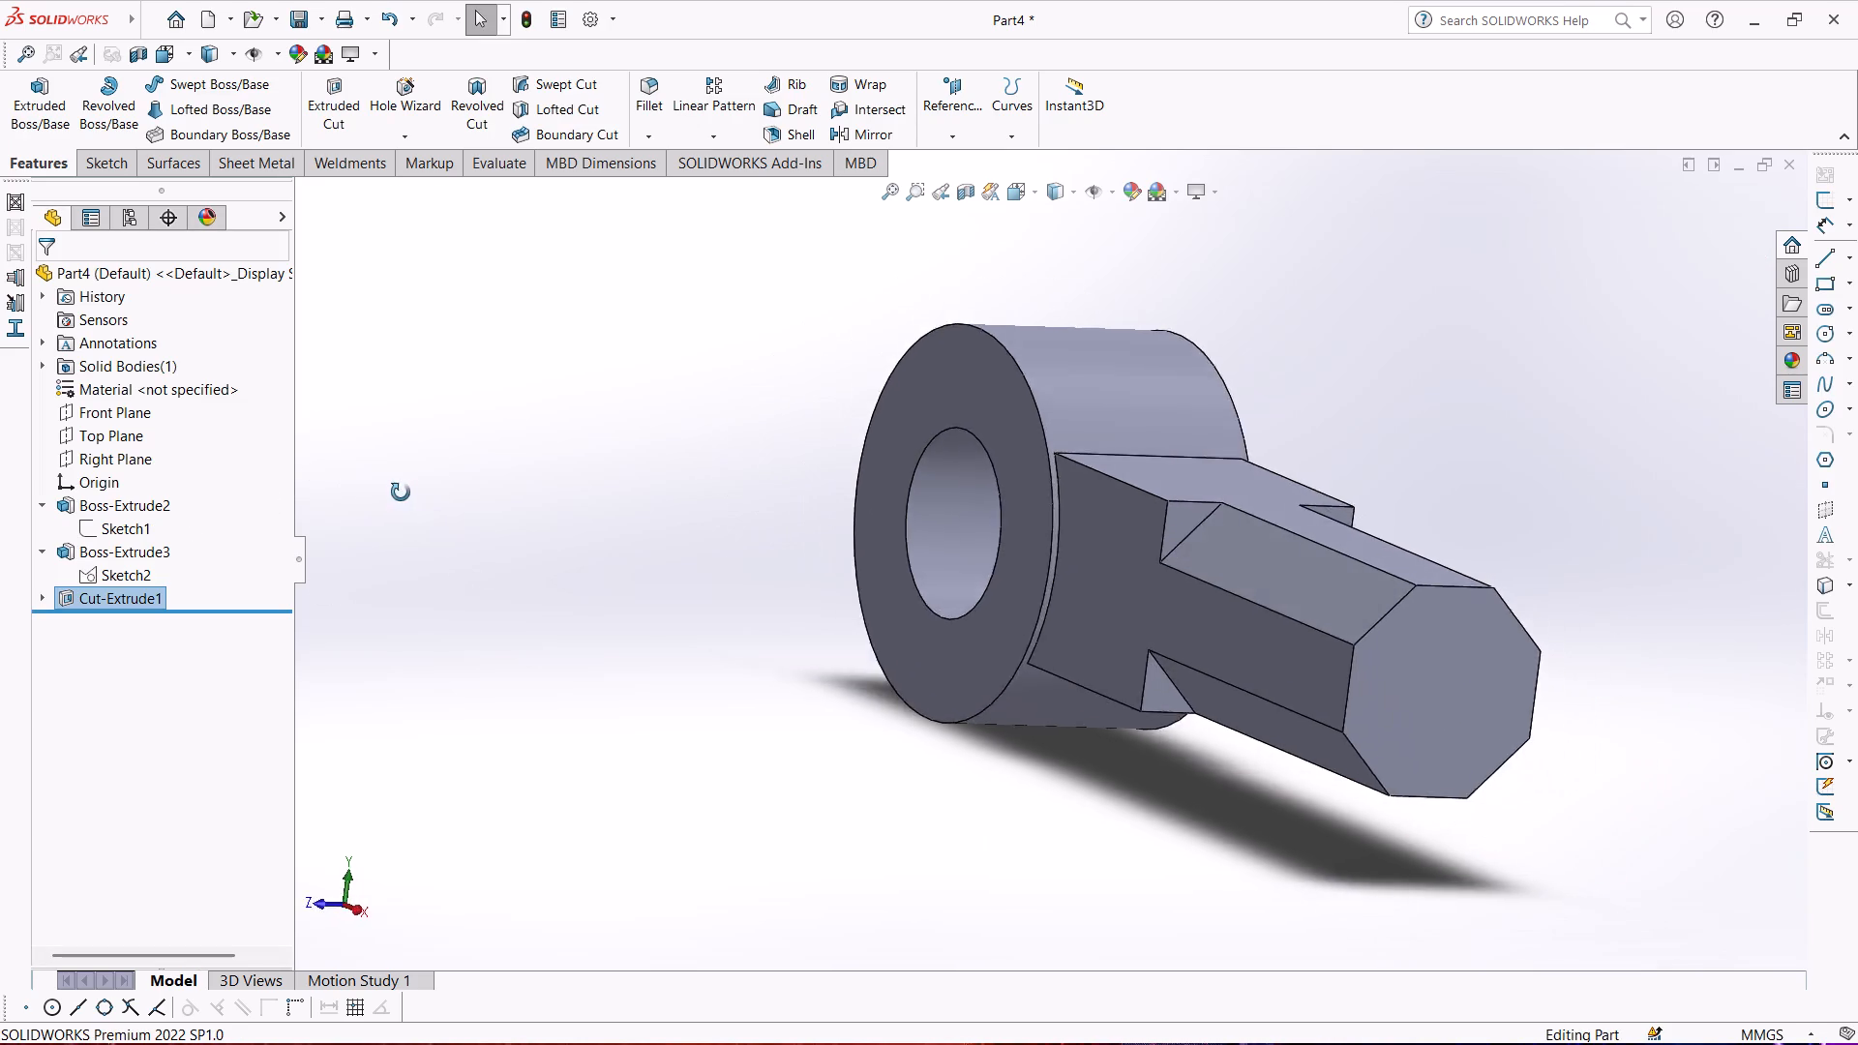
middle_click_drag(401, 493, 366, 544)
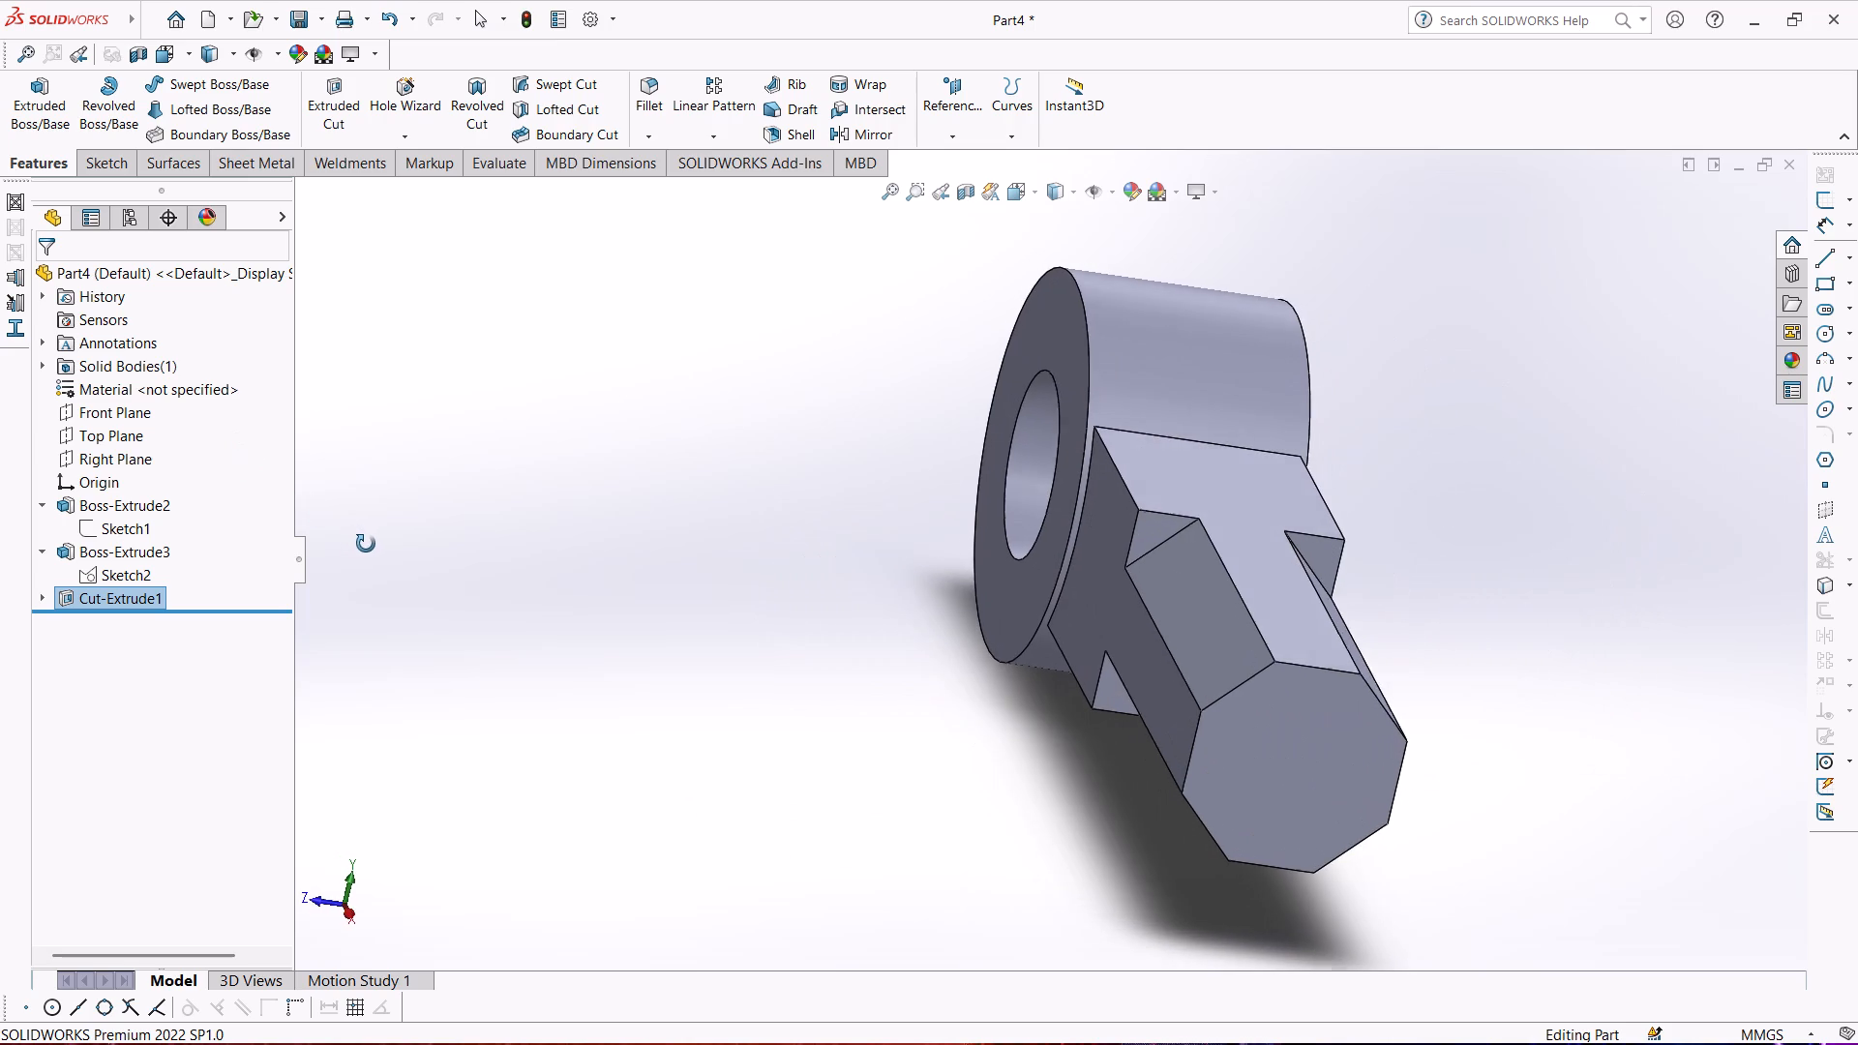
middle_click_drag(366, 544, 367, 546)
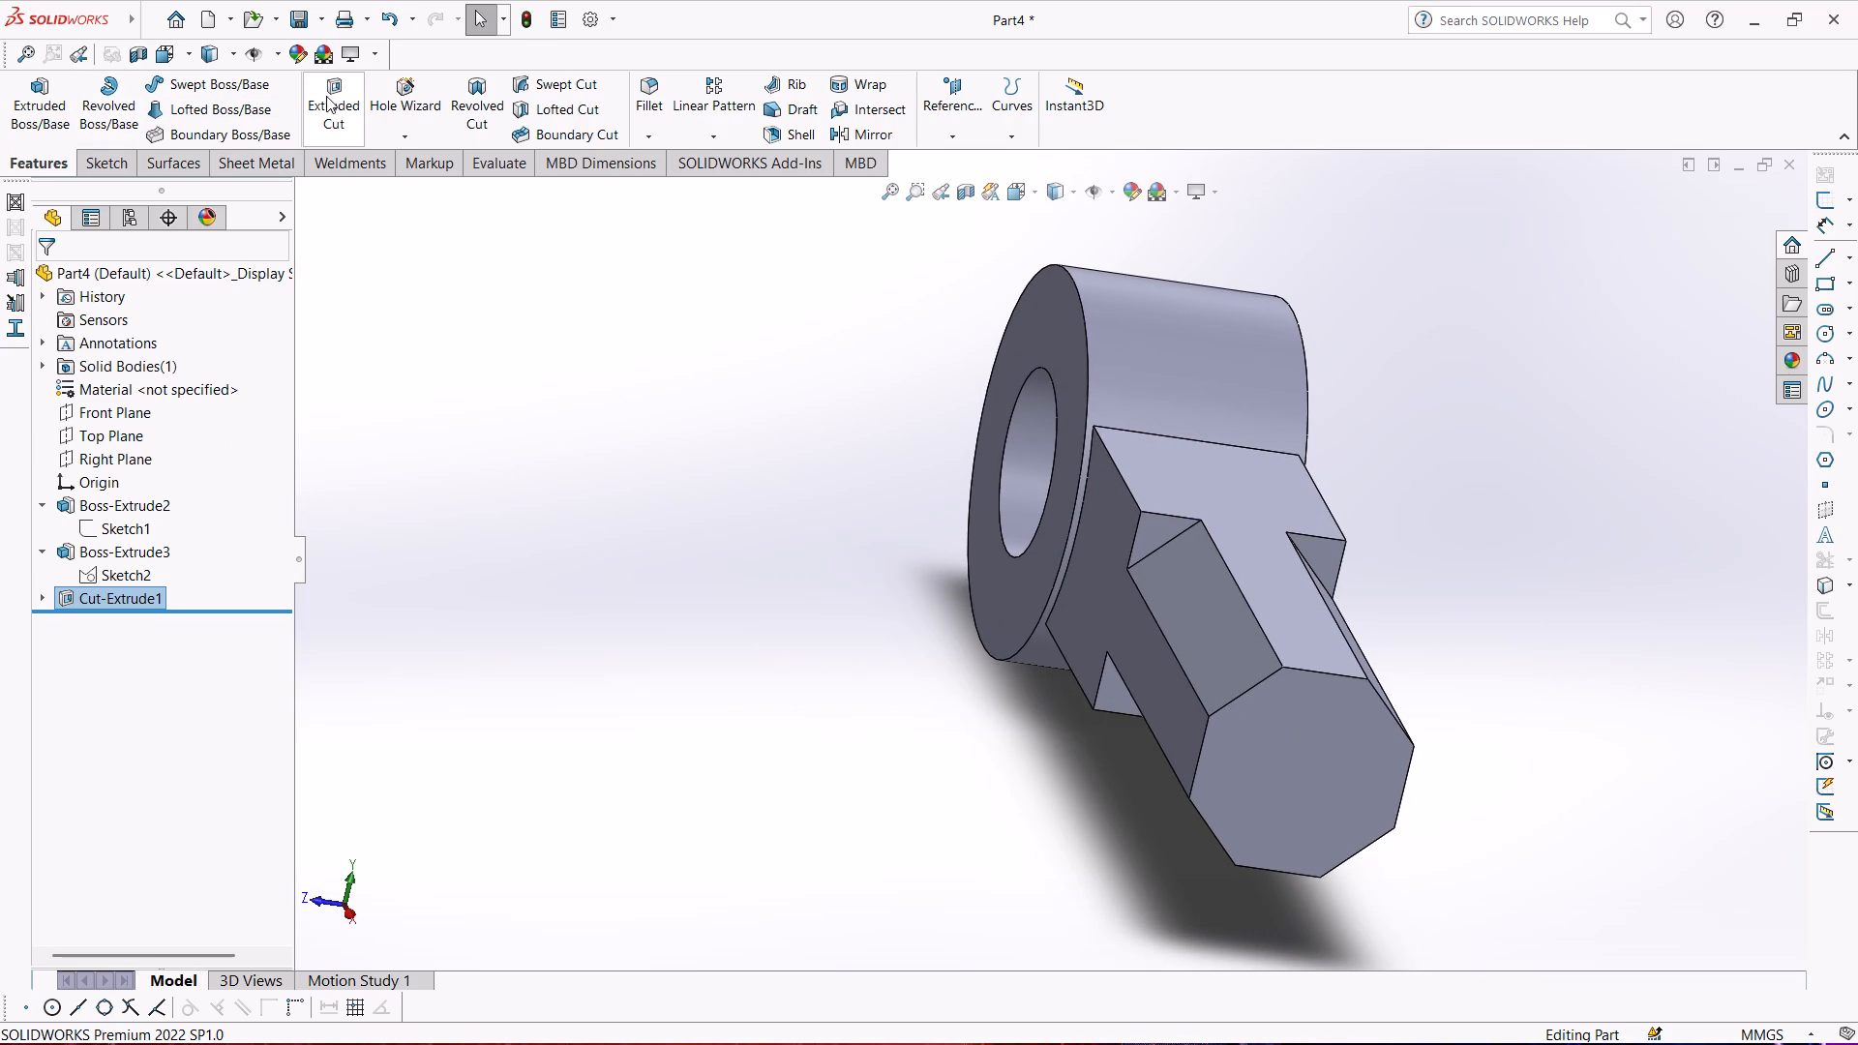
left_click(652, 95)
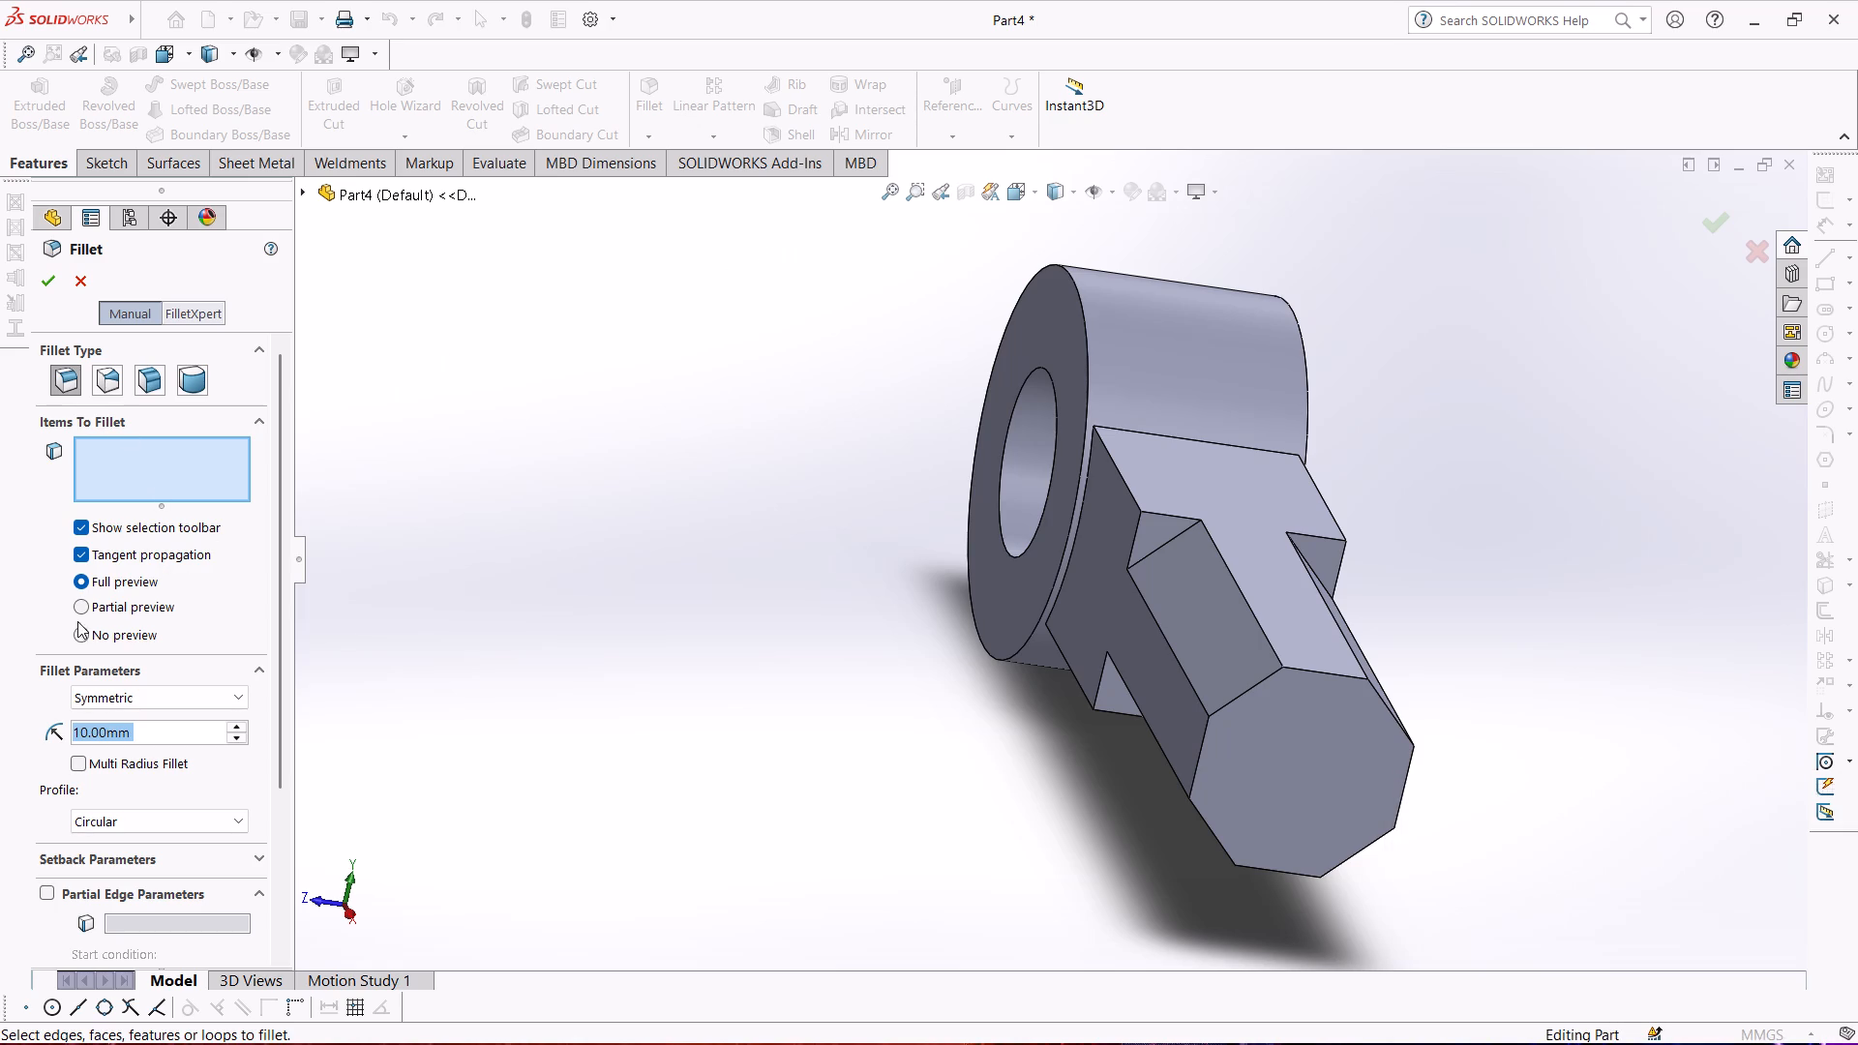
key("6")
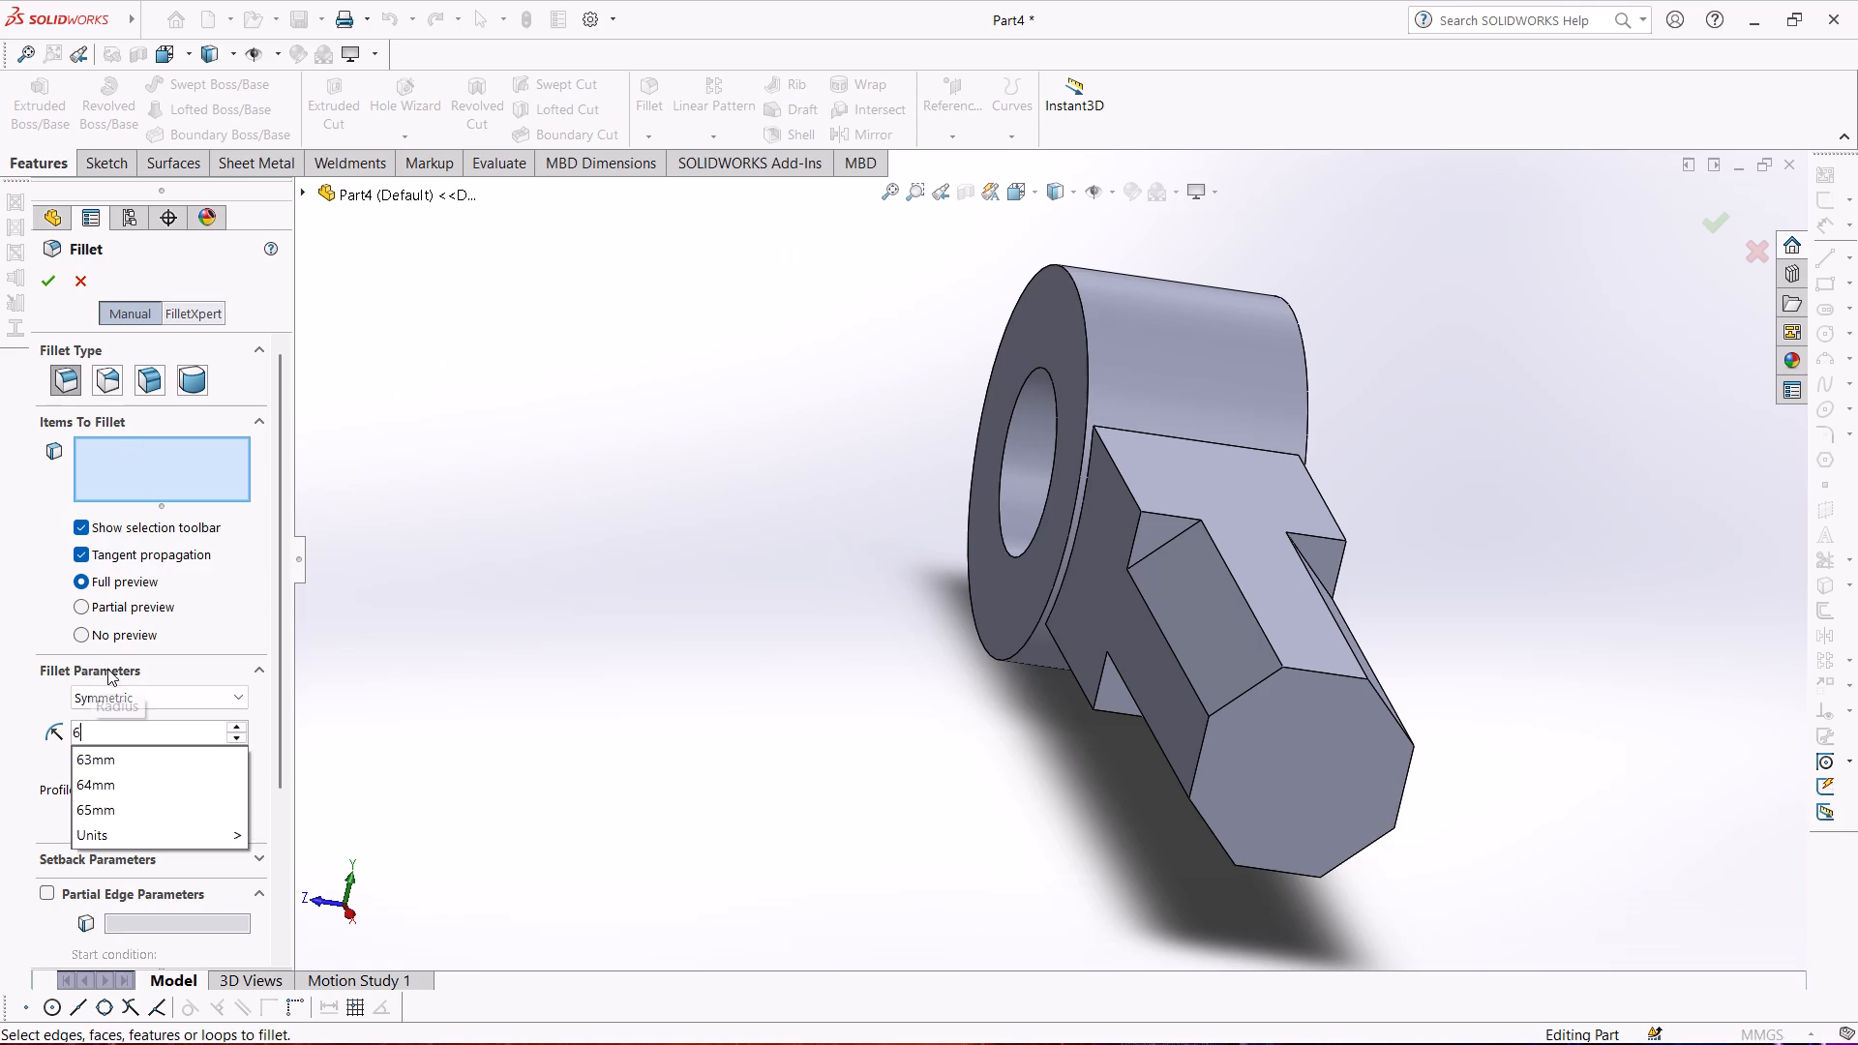
key("Return")
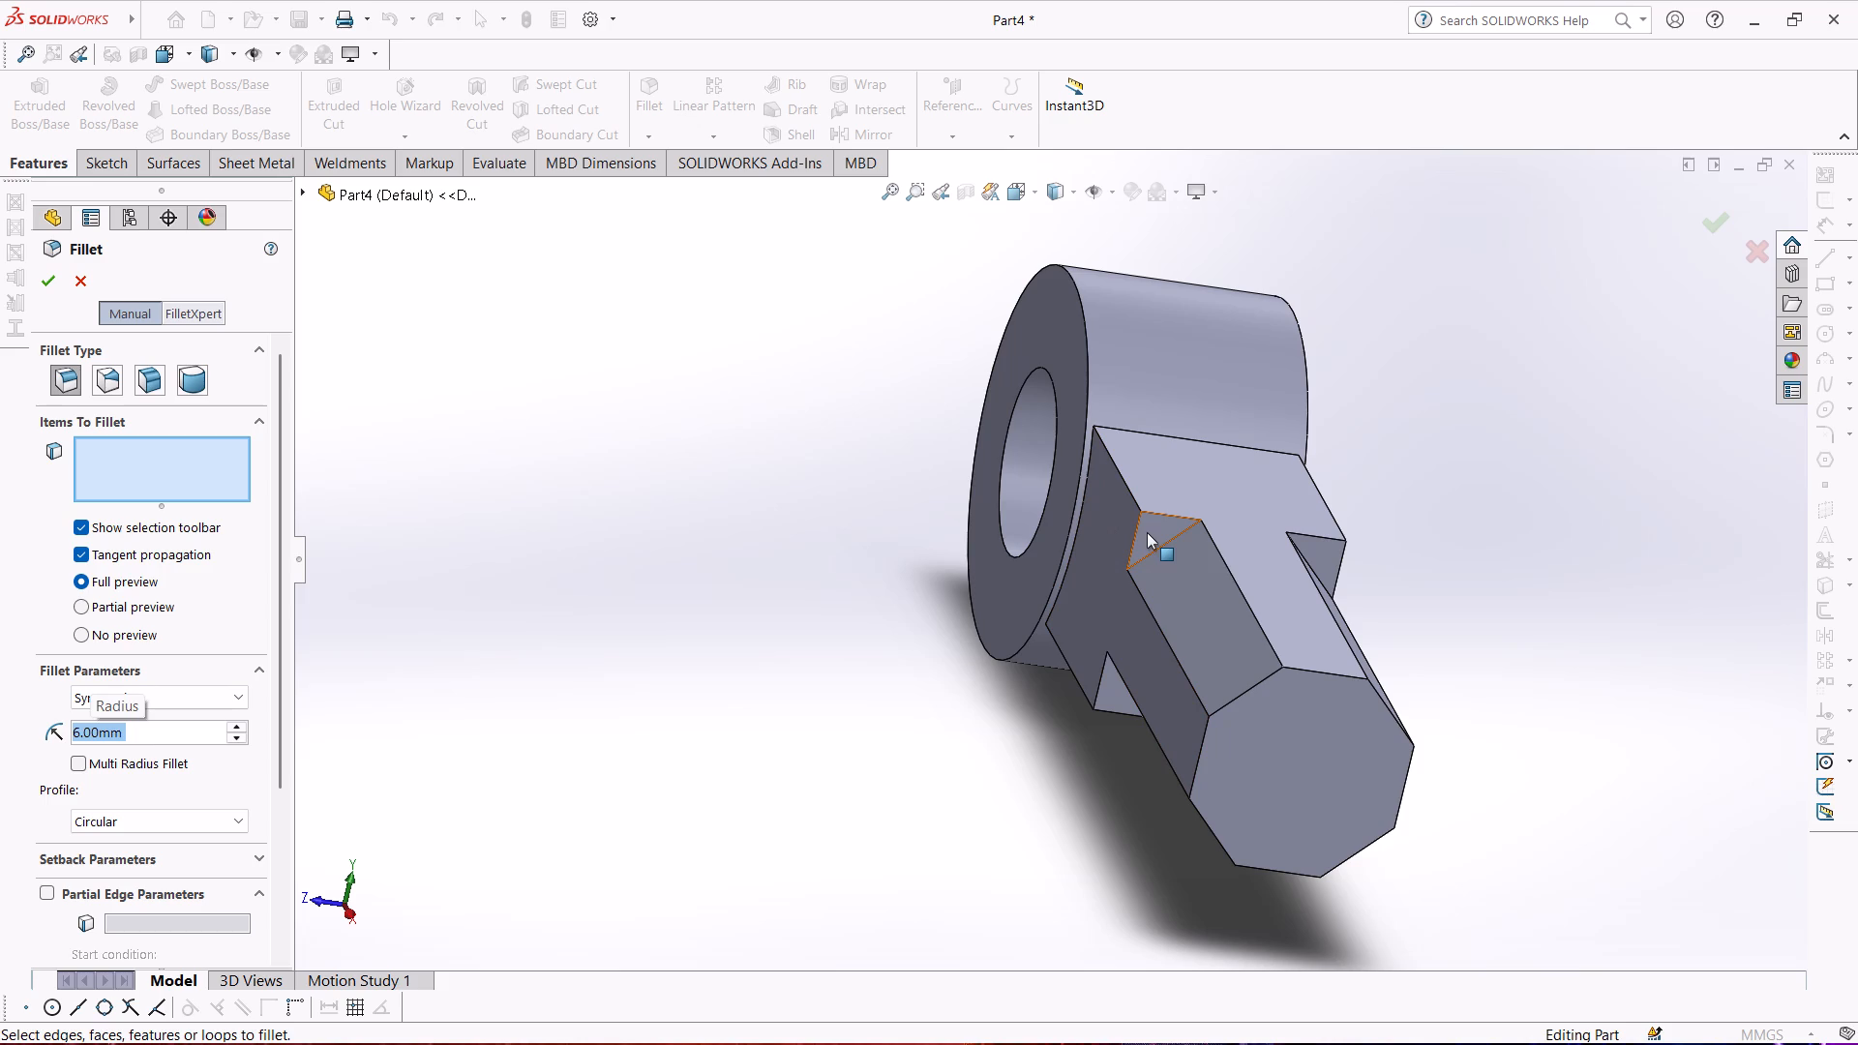
left_click(1163, 548)
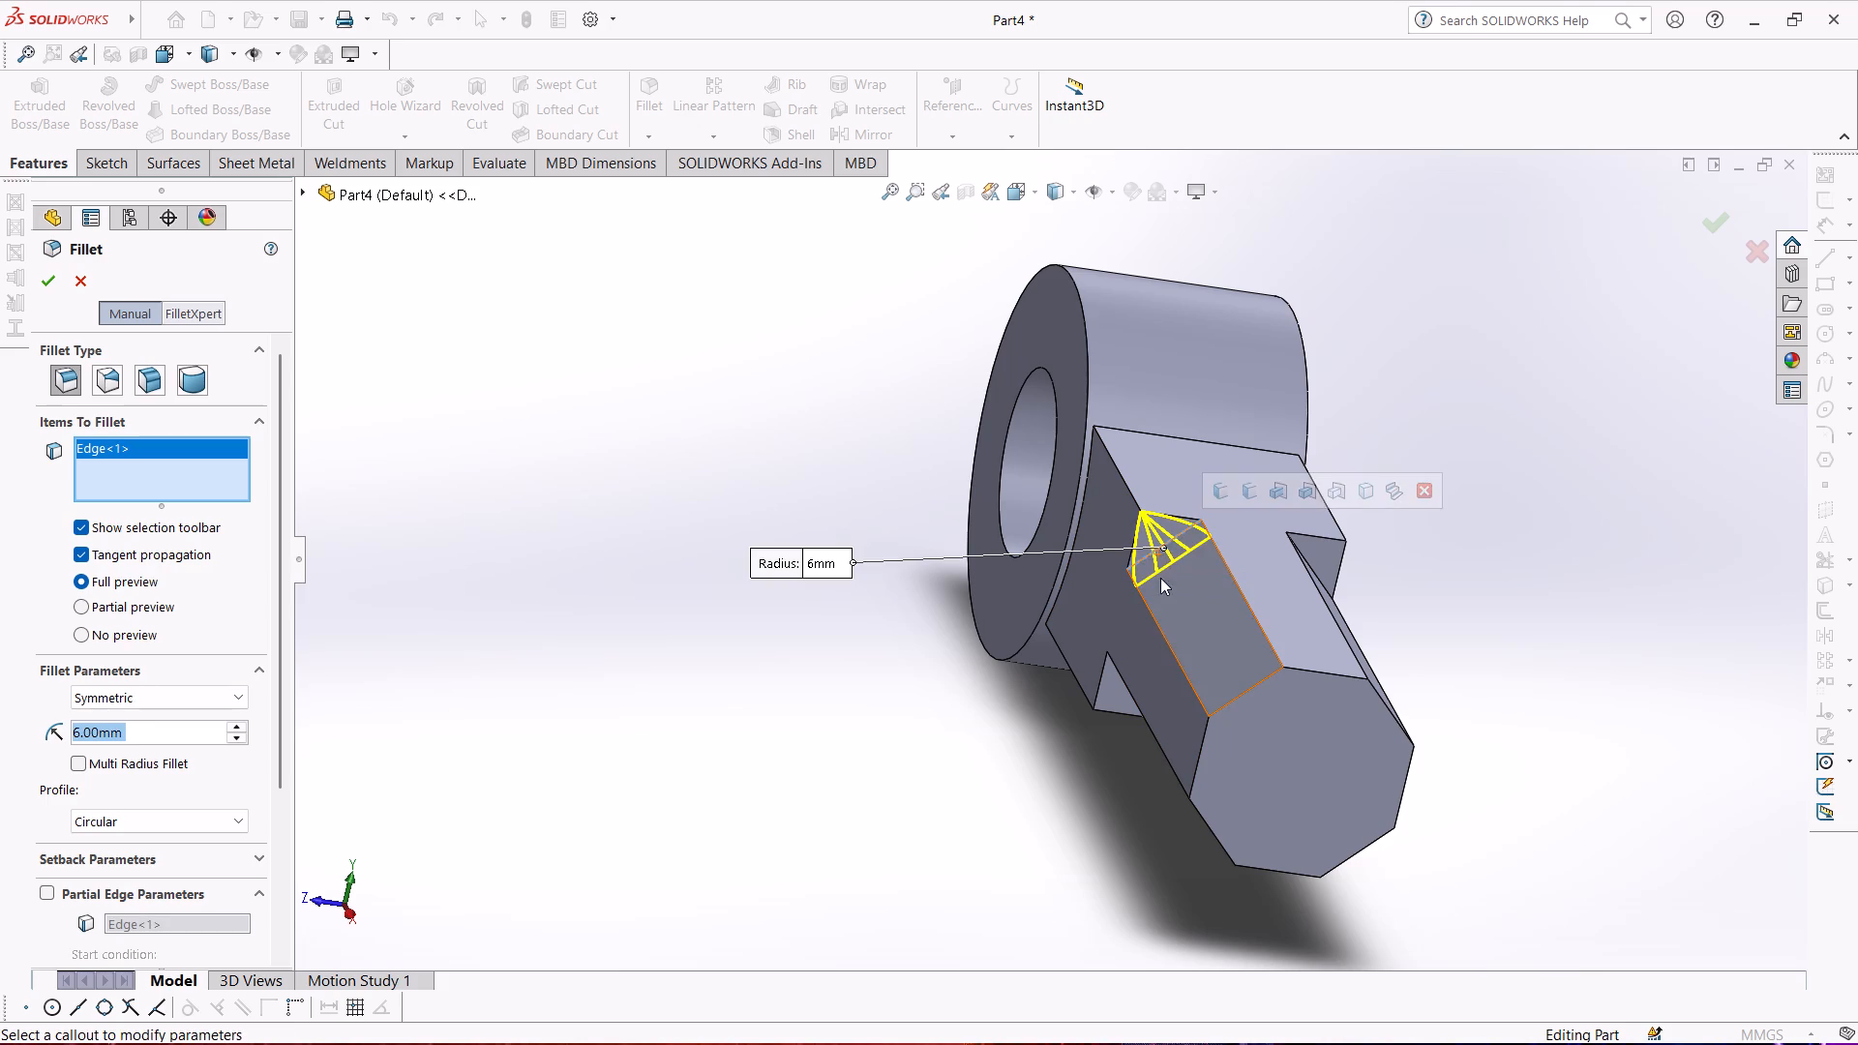
middle_click_drag(1204, 591, 1049, 539)
left_click(1140, 532)
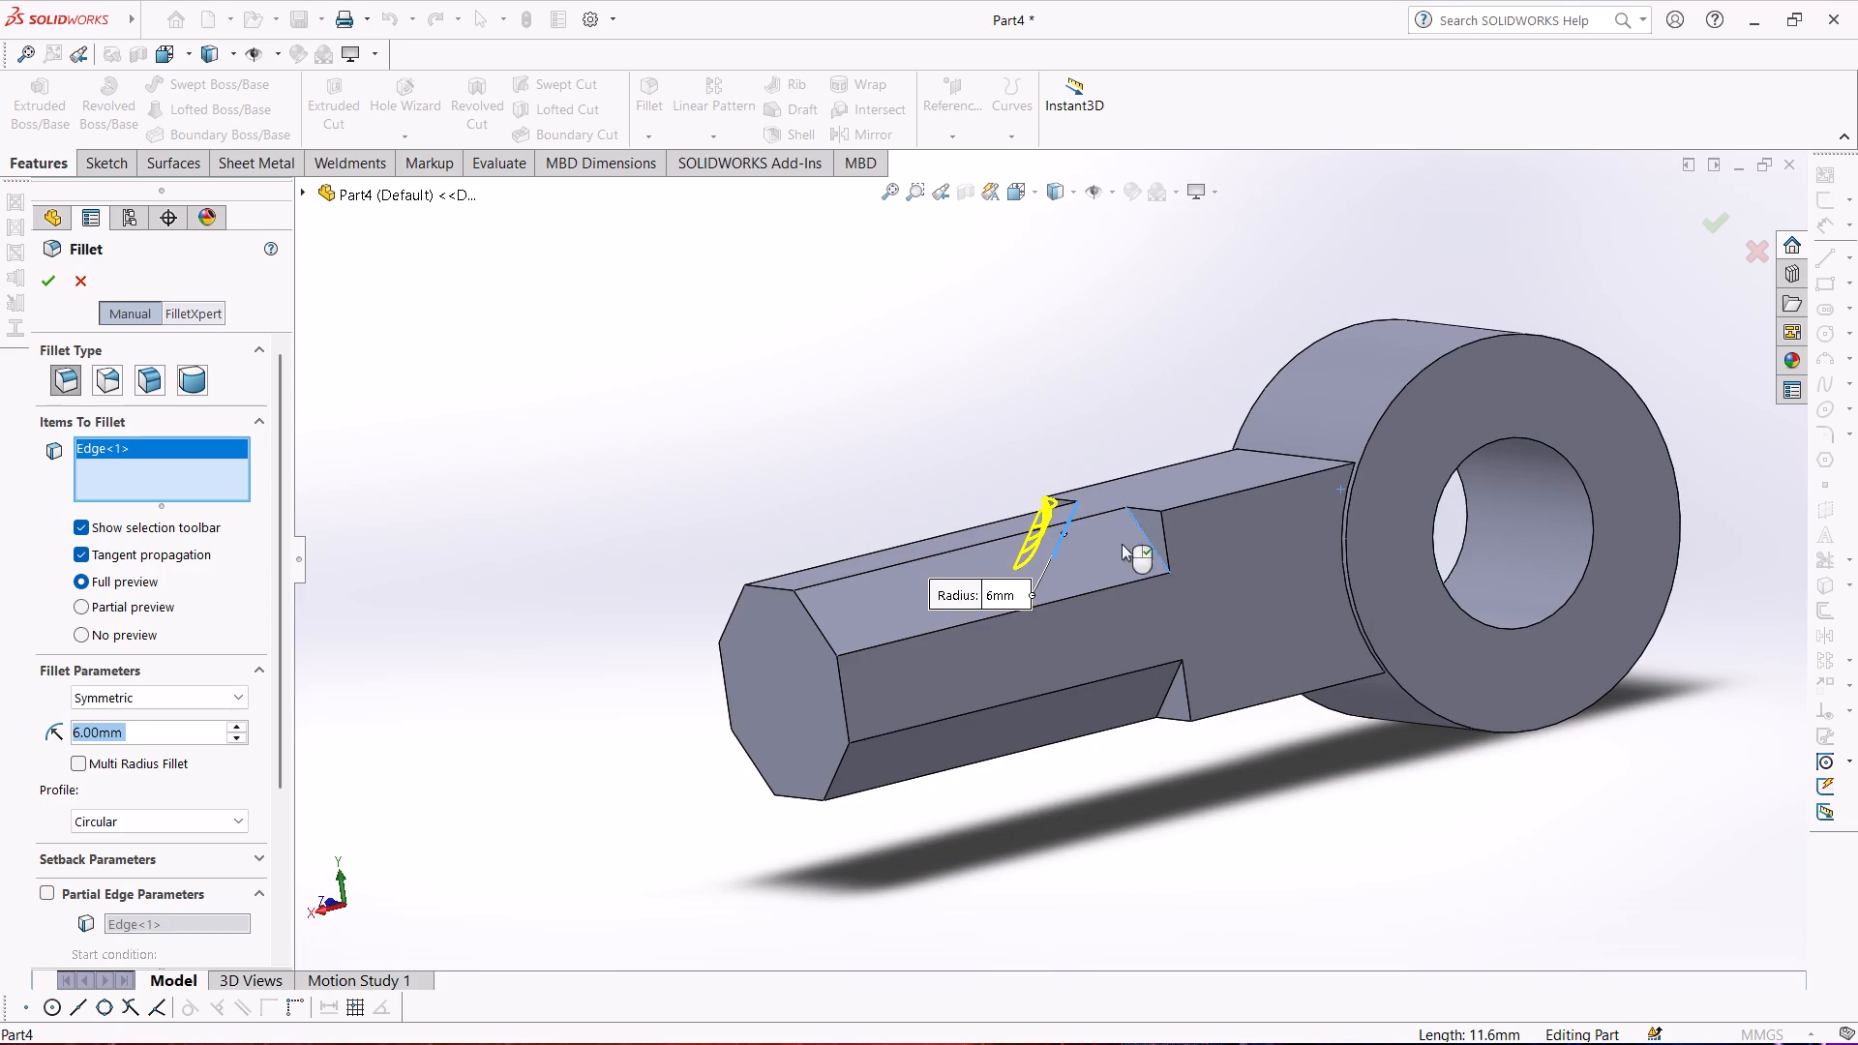
middle_click_drag(1112, 568, 1062, 455)
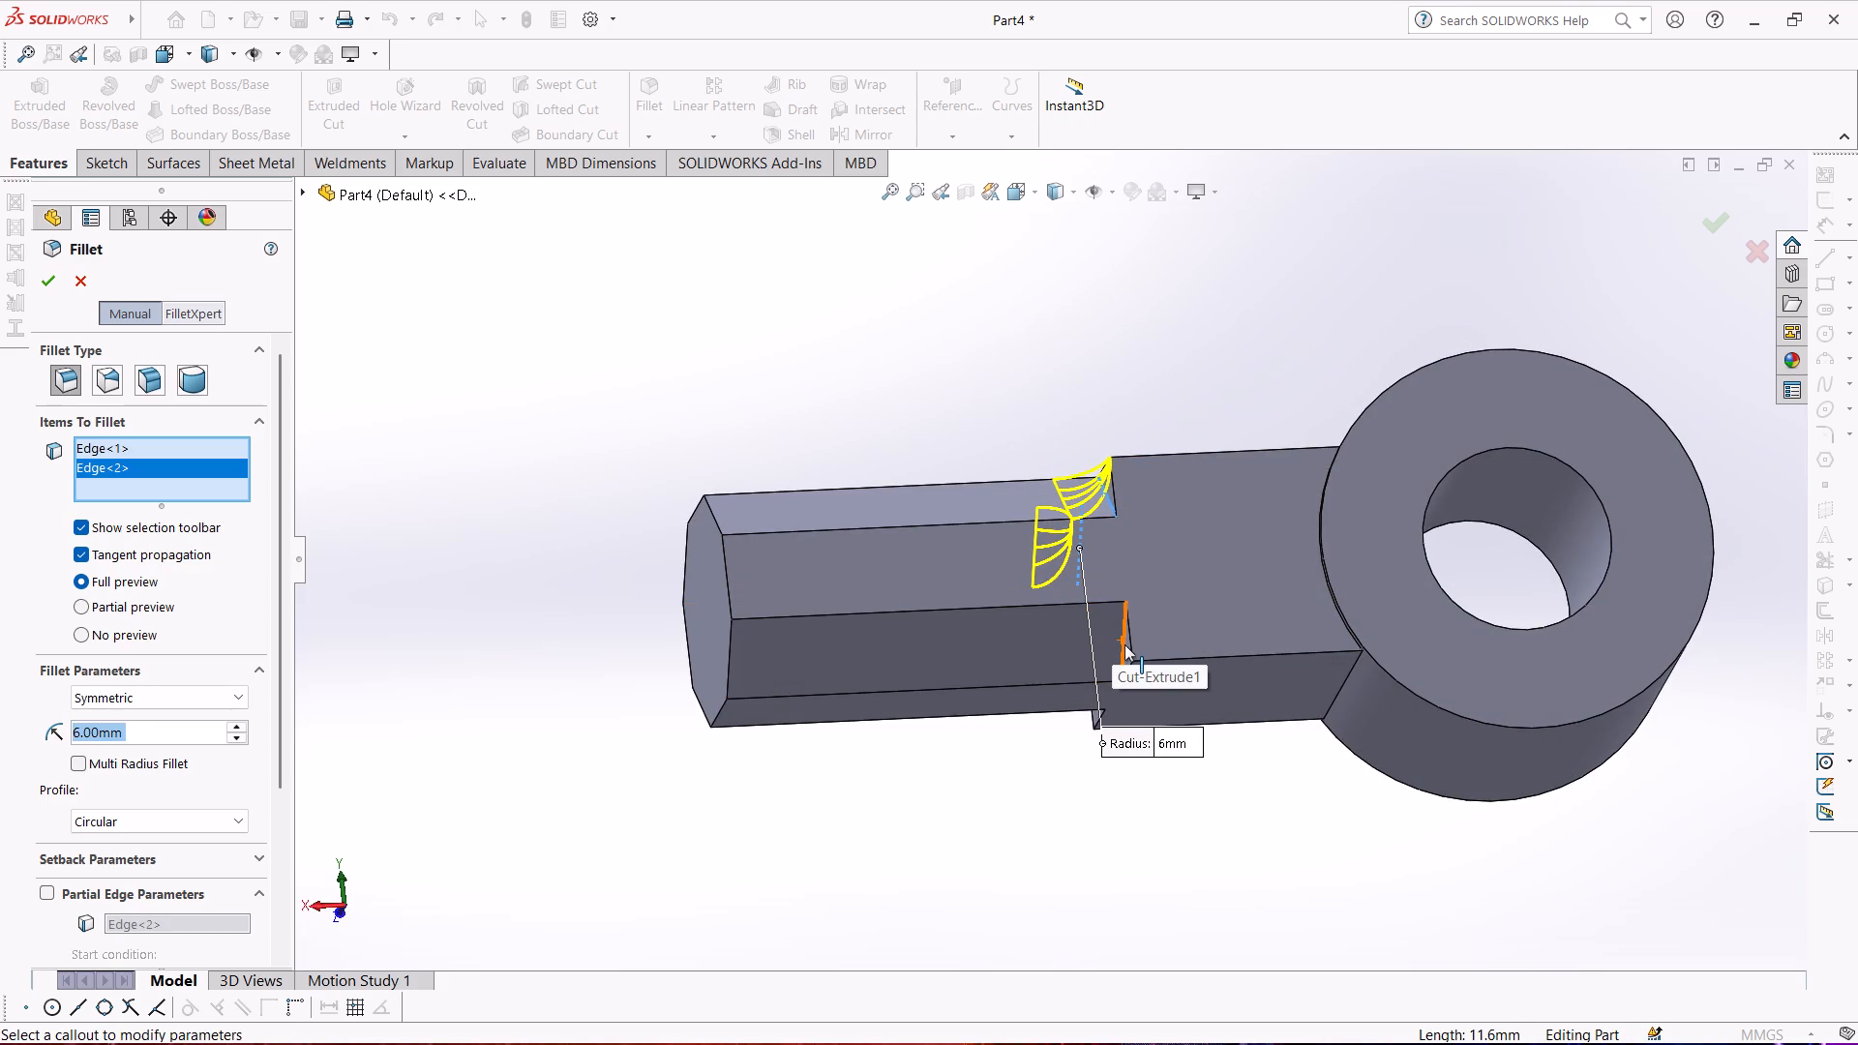
left_click(1124, 644)
middle_click_drag(1049, 672, 1124, 489)
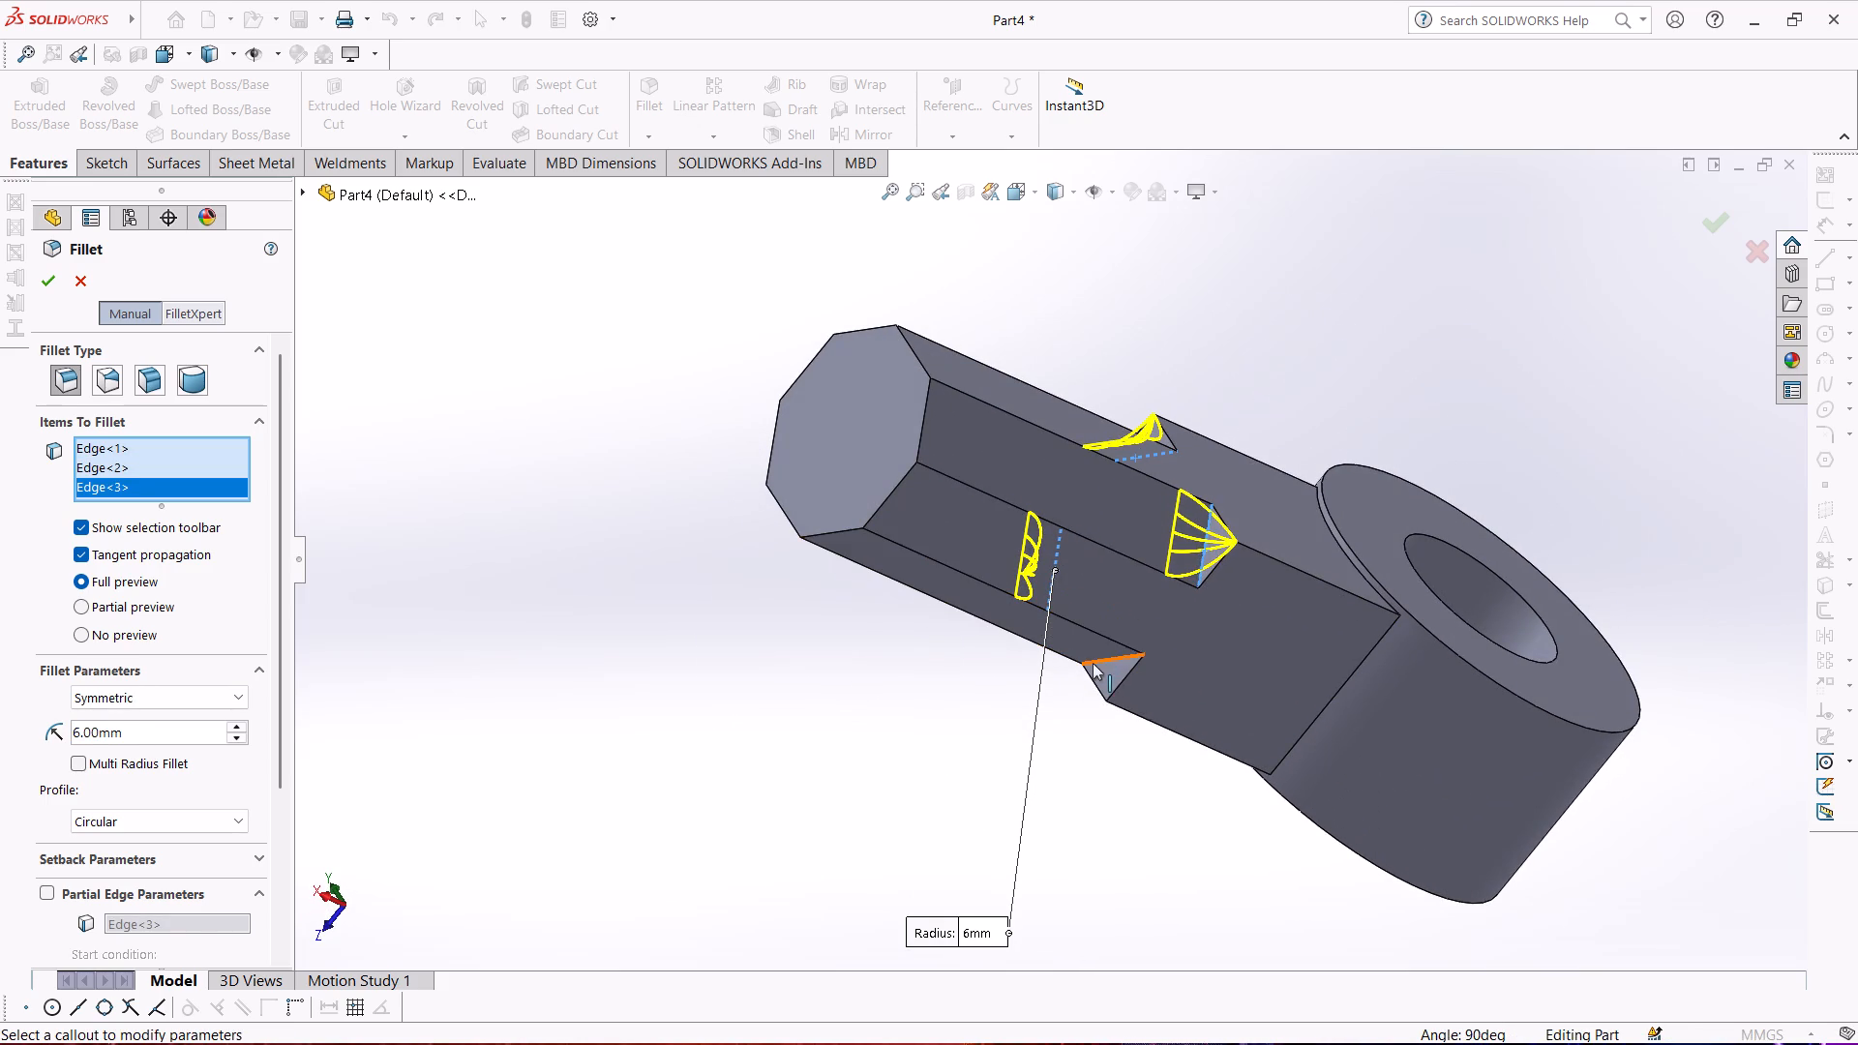
left_click(1094, 666)
left_click(1094, 665)
left_click(1098, 668)
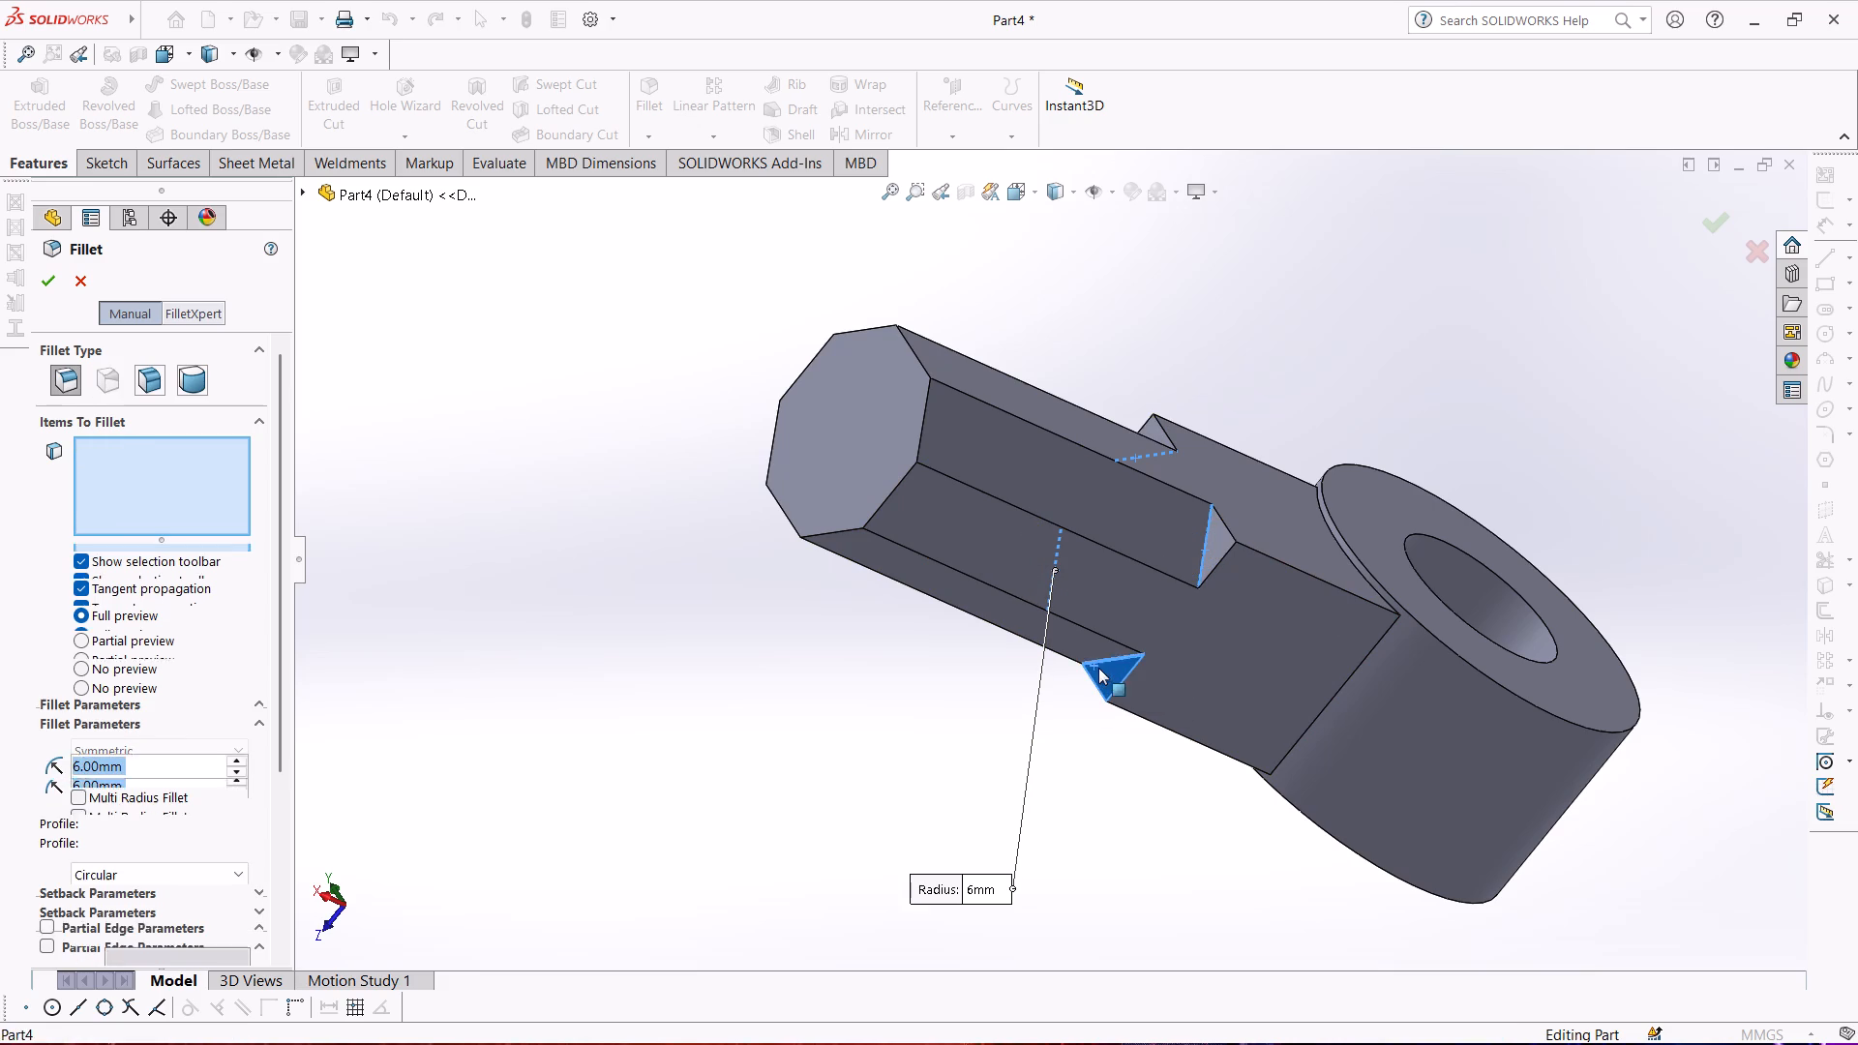
middle_click_drag(883, 670, 1036, 659)
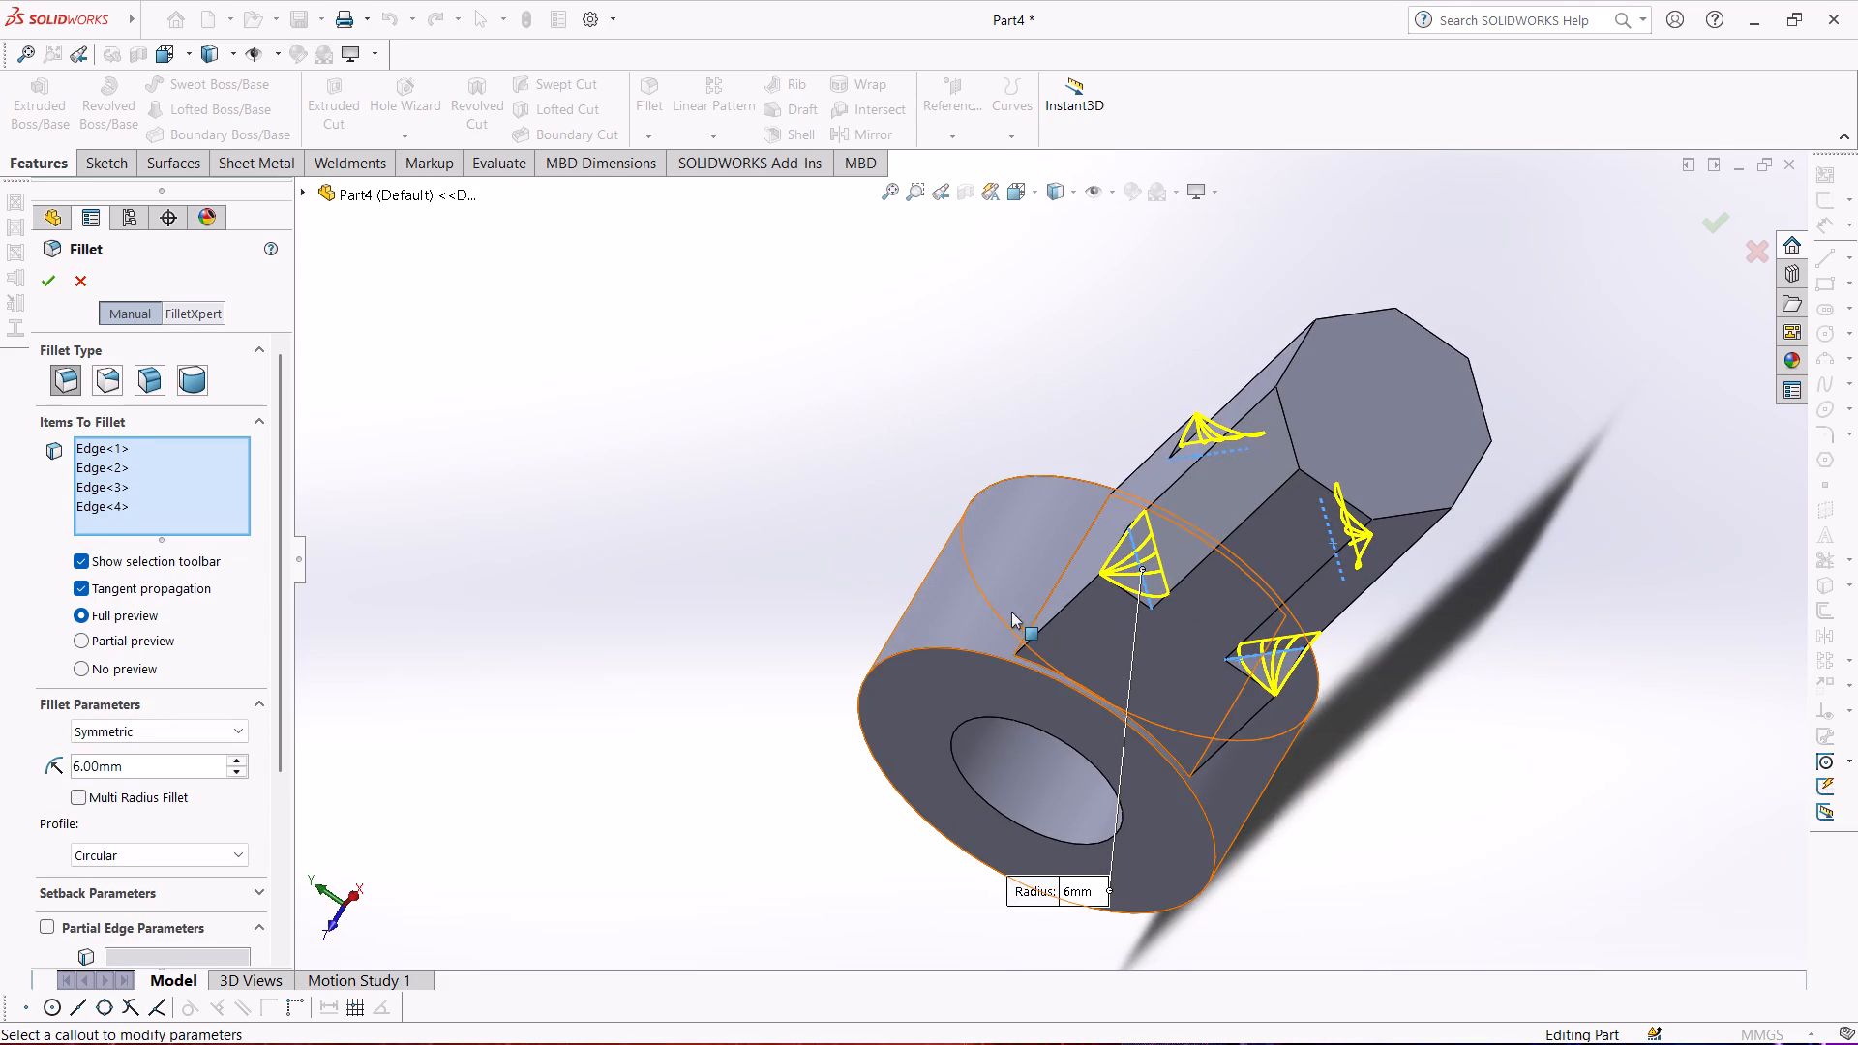
left_click(46, 284)
Fillet the two opposite edges where the square shank's flat faces meet the cylindrical eye with a 28 mm radius.
middle_click_drag(514, 463, 437, 547)
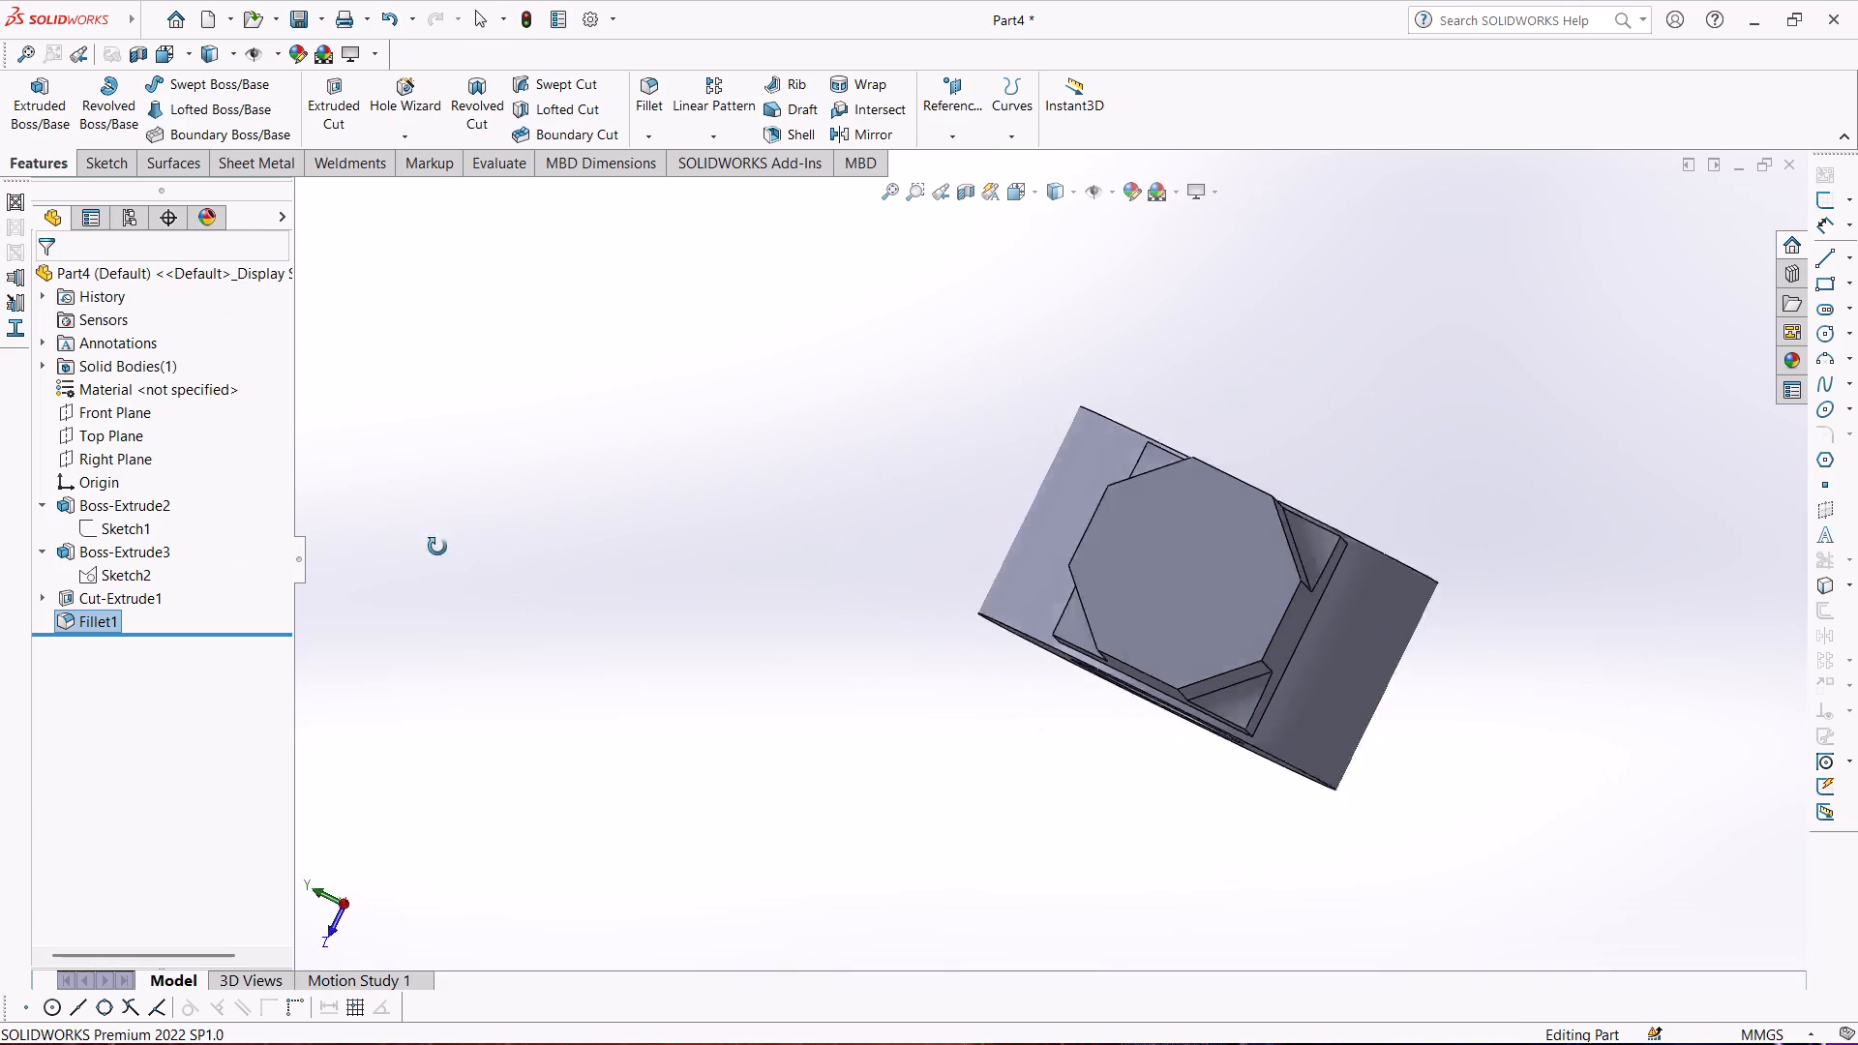
middle_click_drag(437, 547, 636, 666)
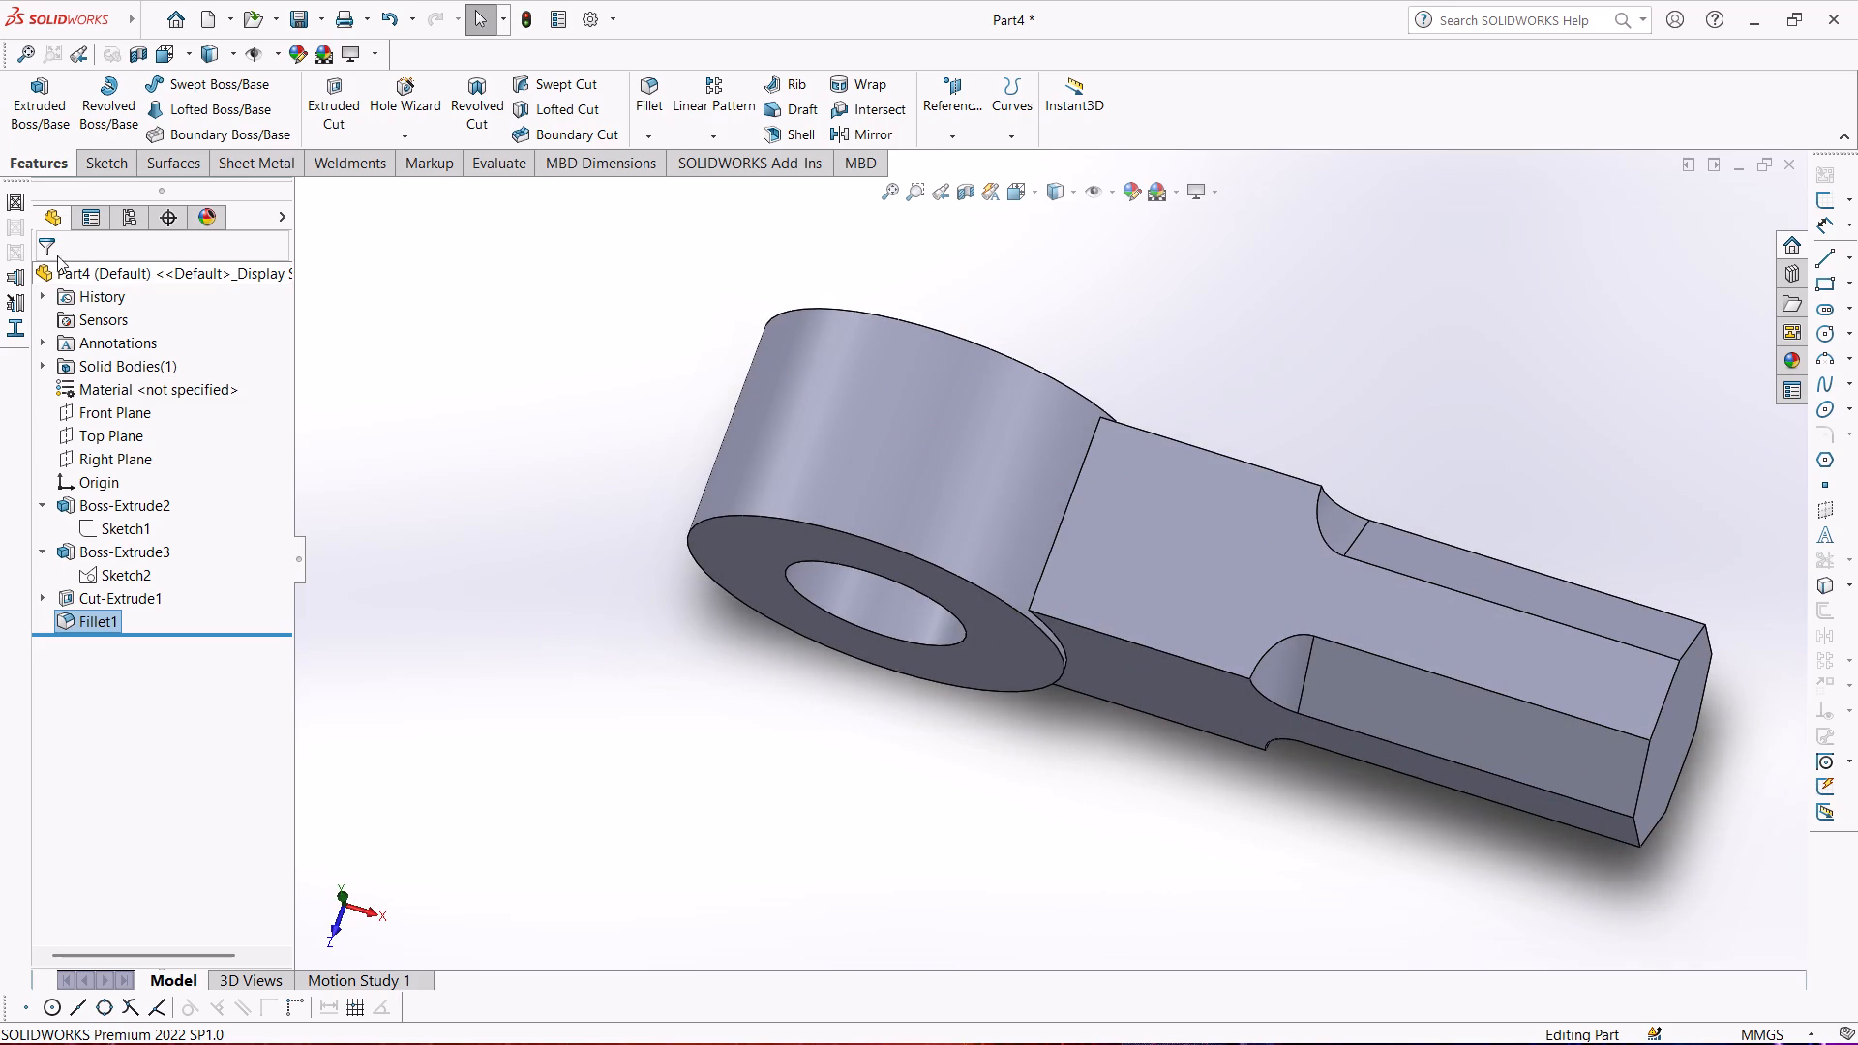
left_click(635, 97)
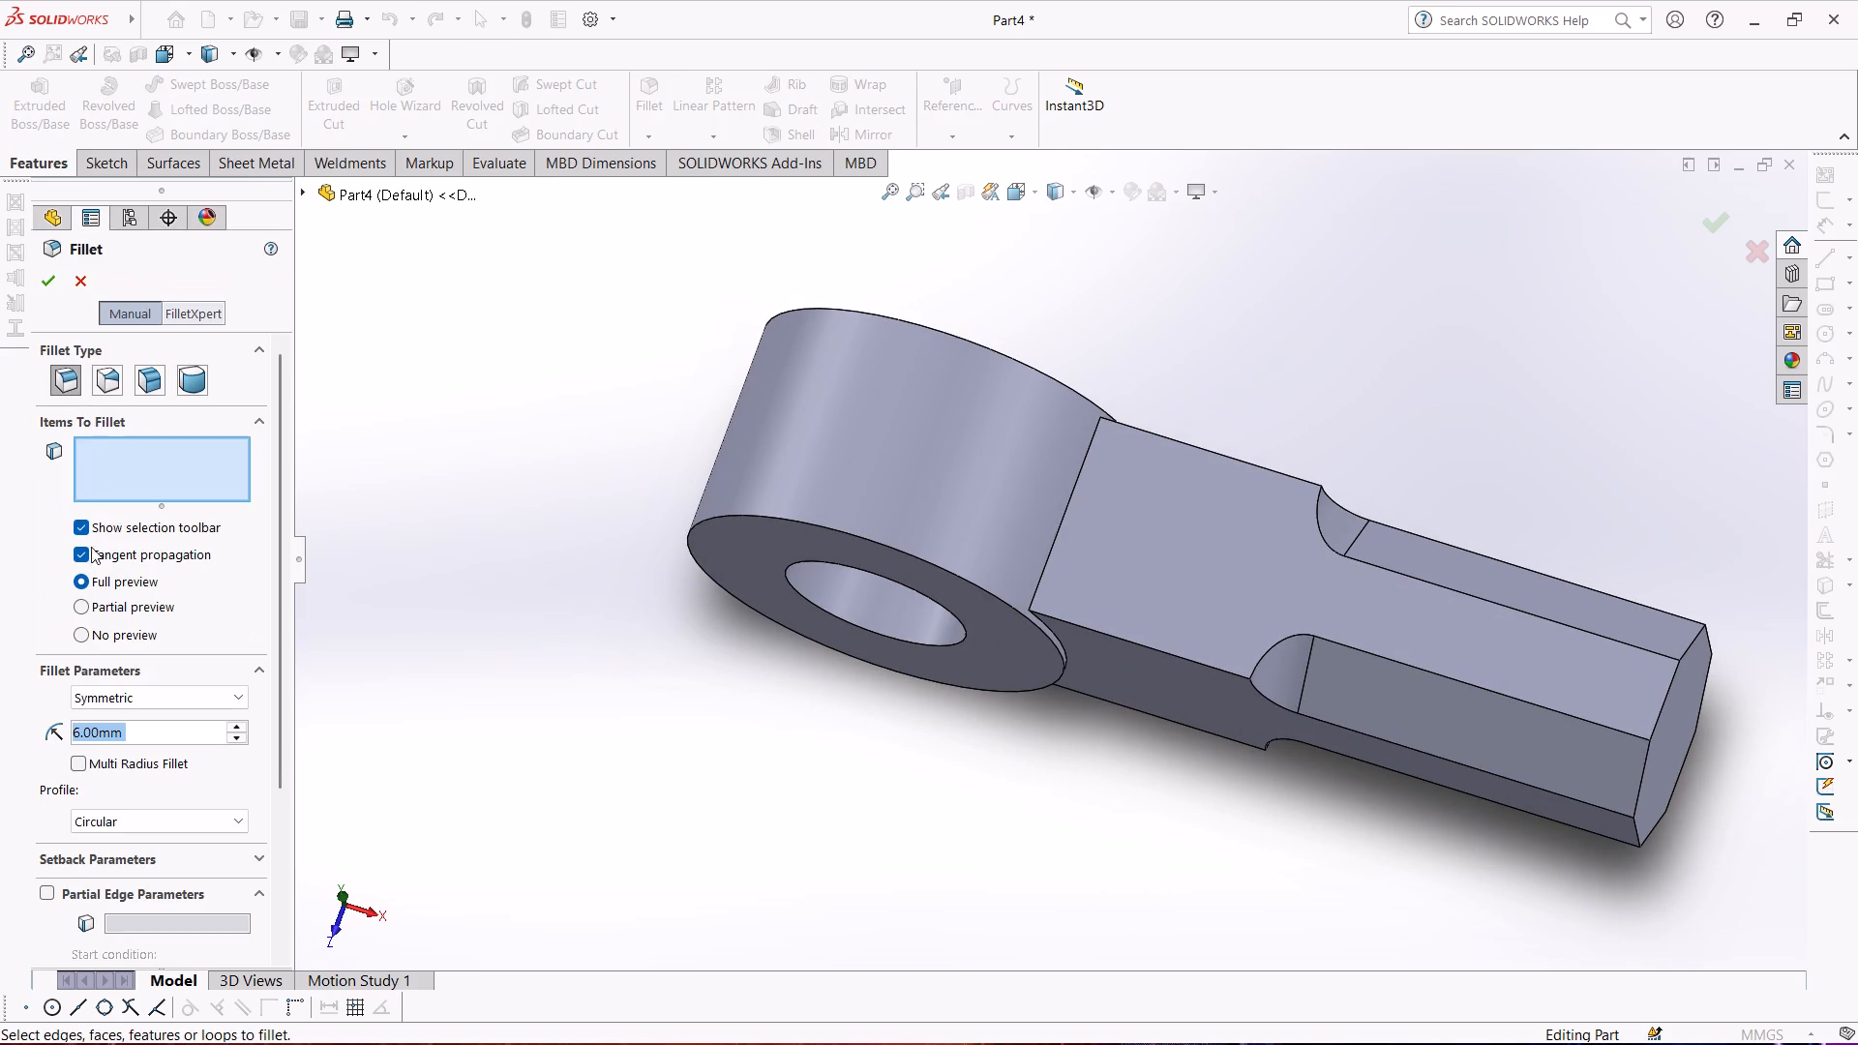
key("2")
key("Return")
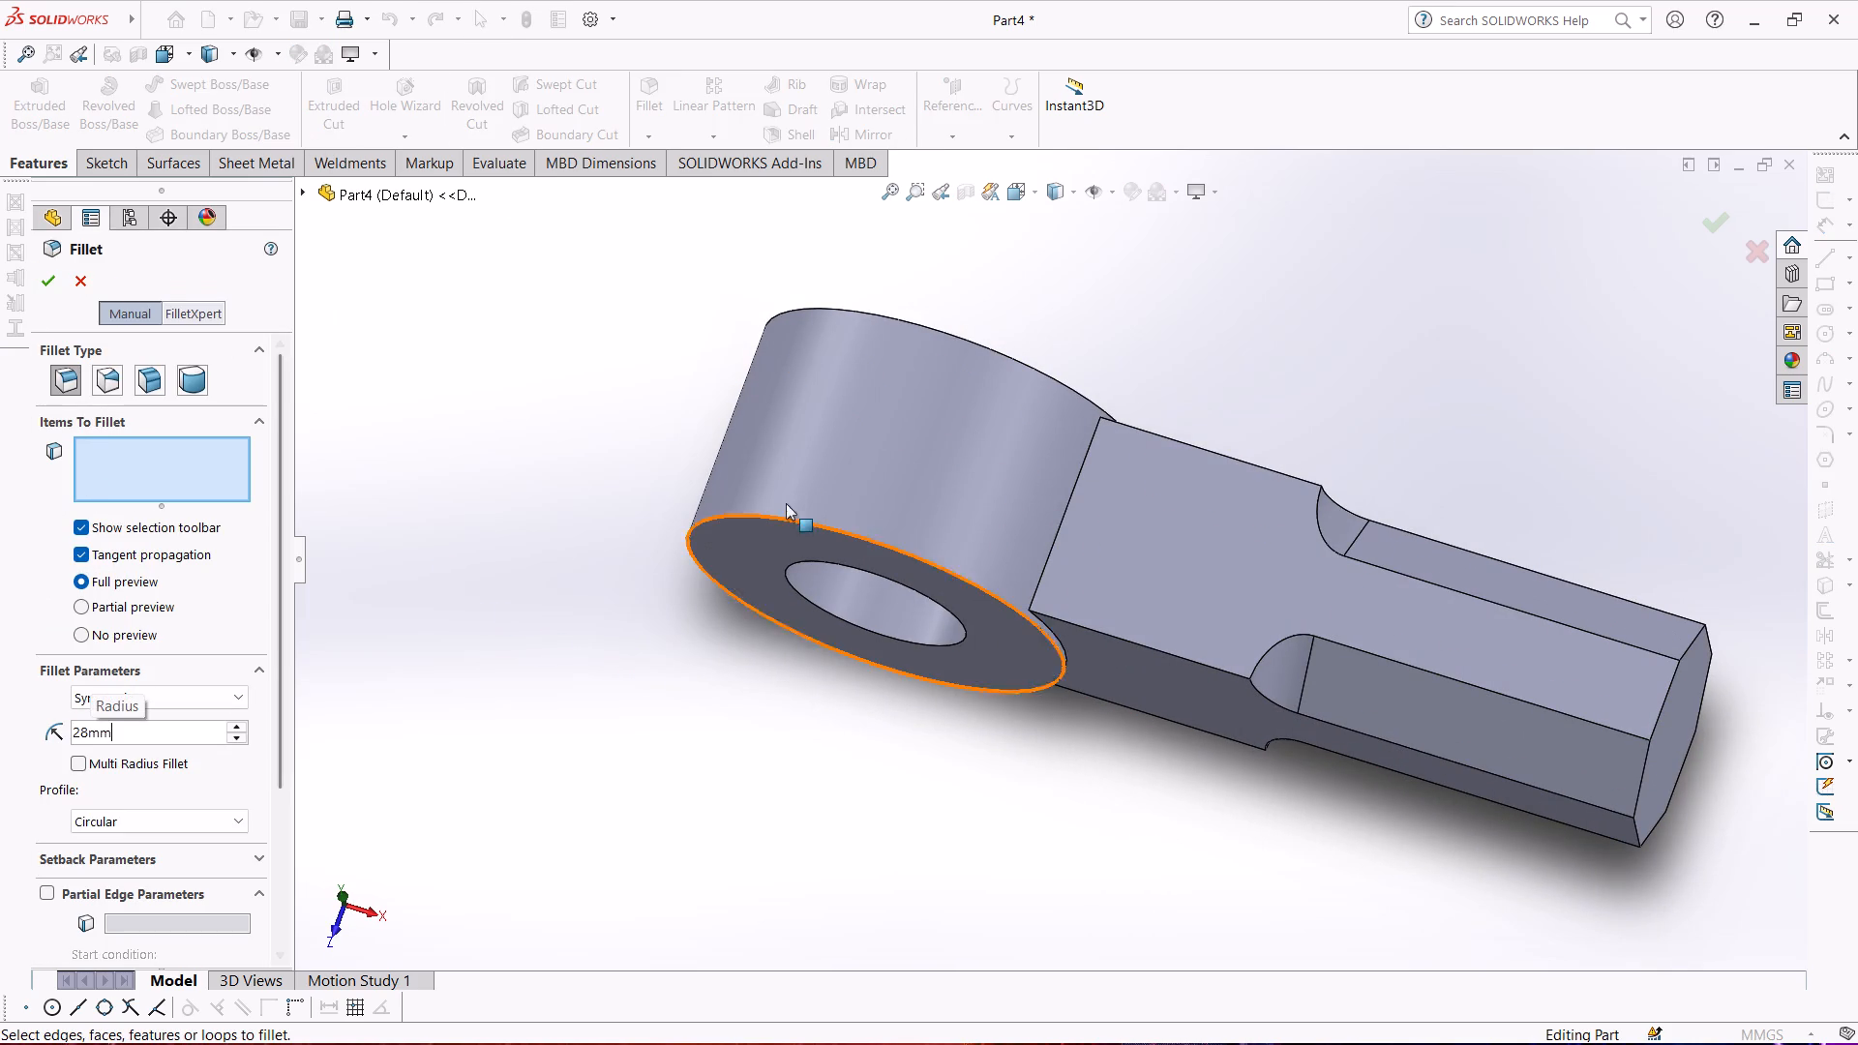
left_click(1063, 522)
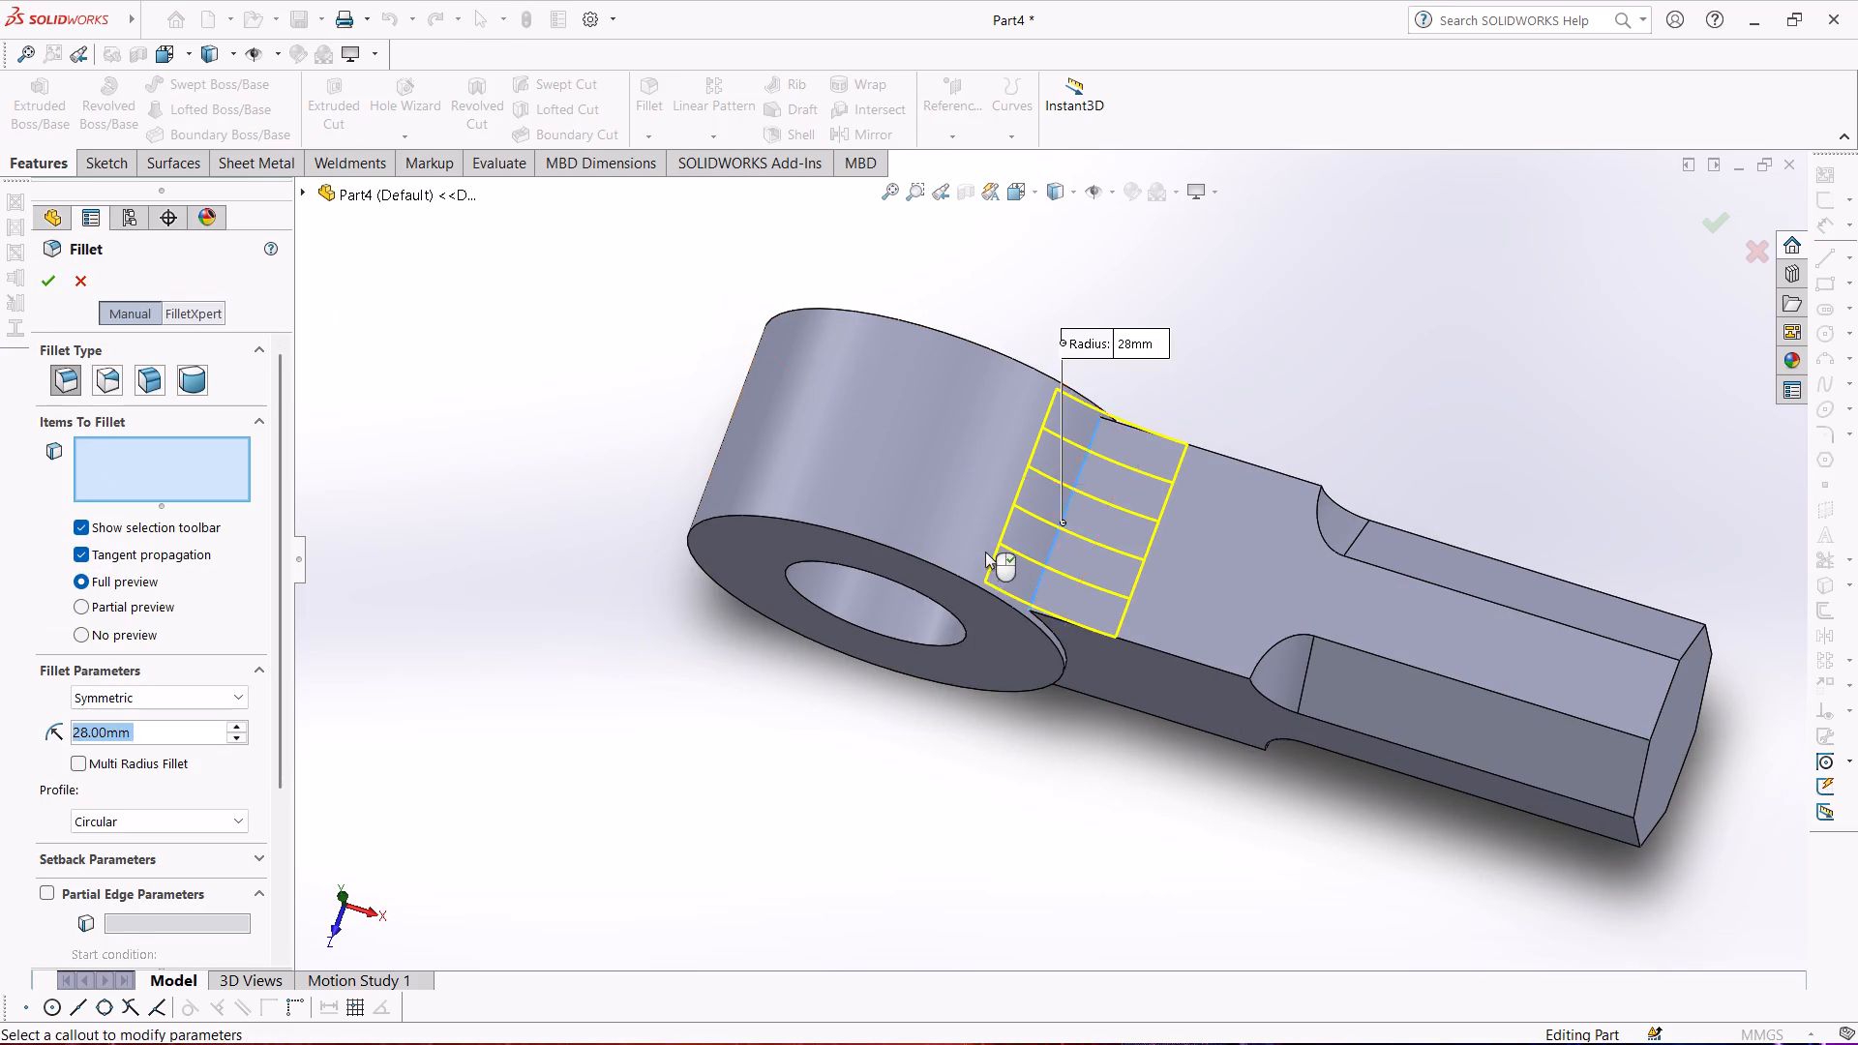
middle_click_drag(1030, 576, 697, 212)
middle_click_drag(1174, 689, 1164, 726)
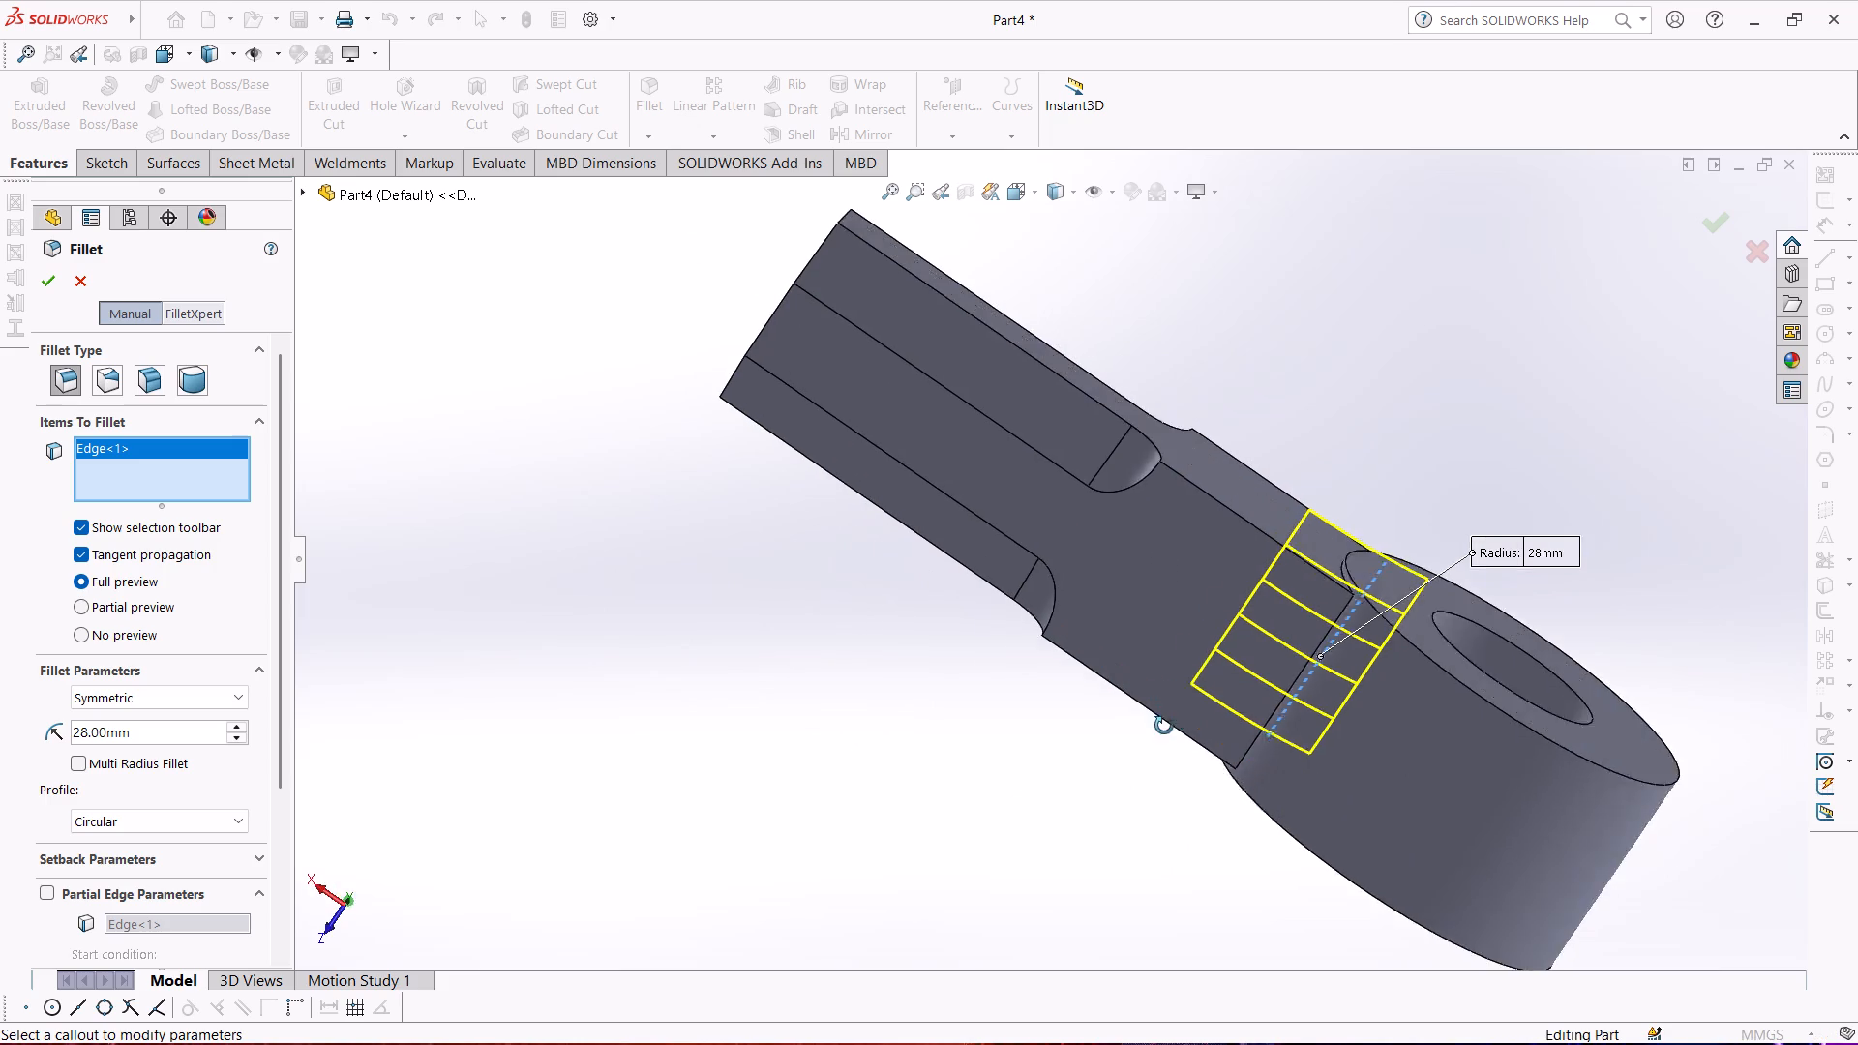
middle_click_drag(1164, 726, 1032, 866)
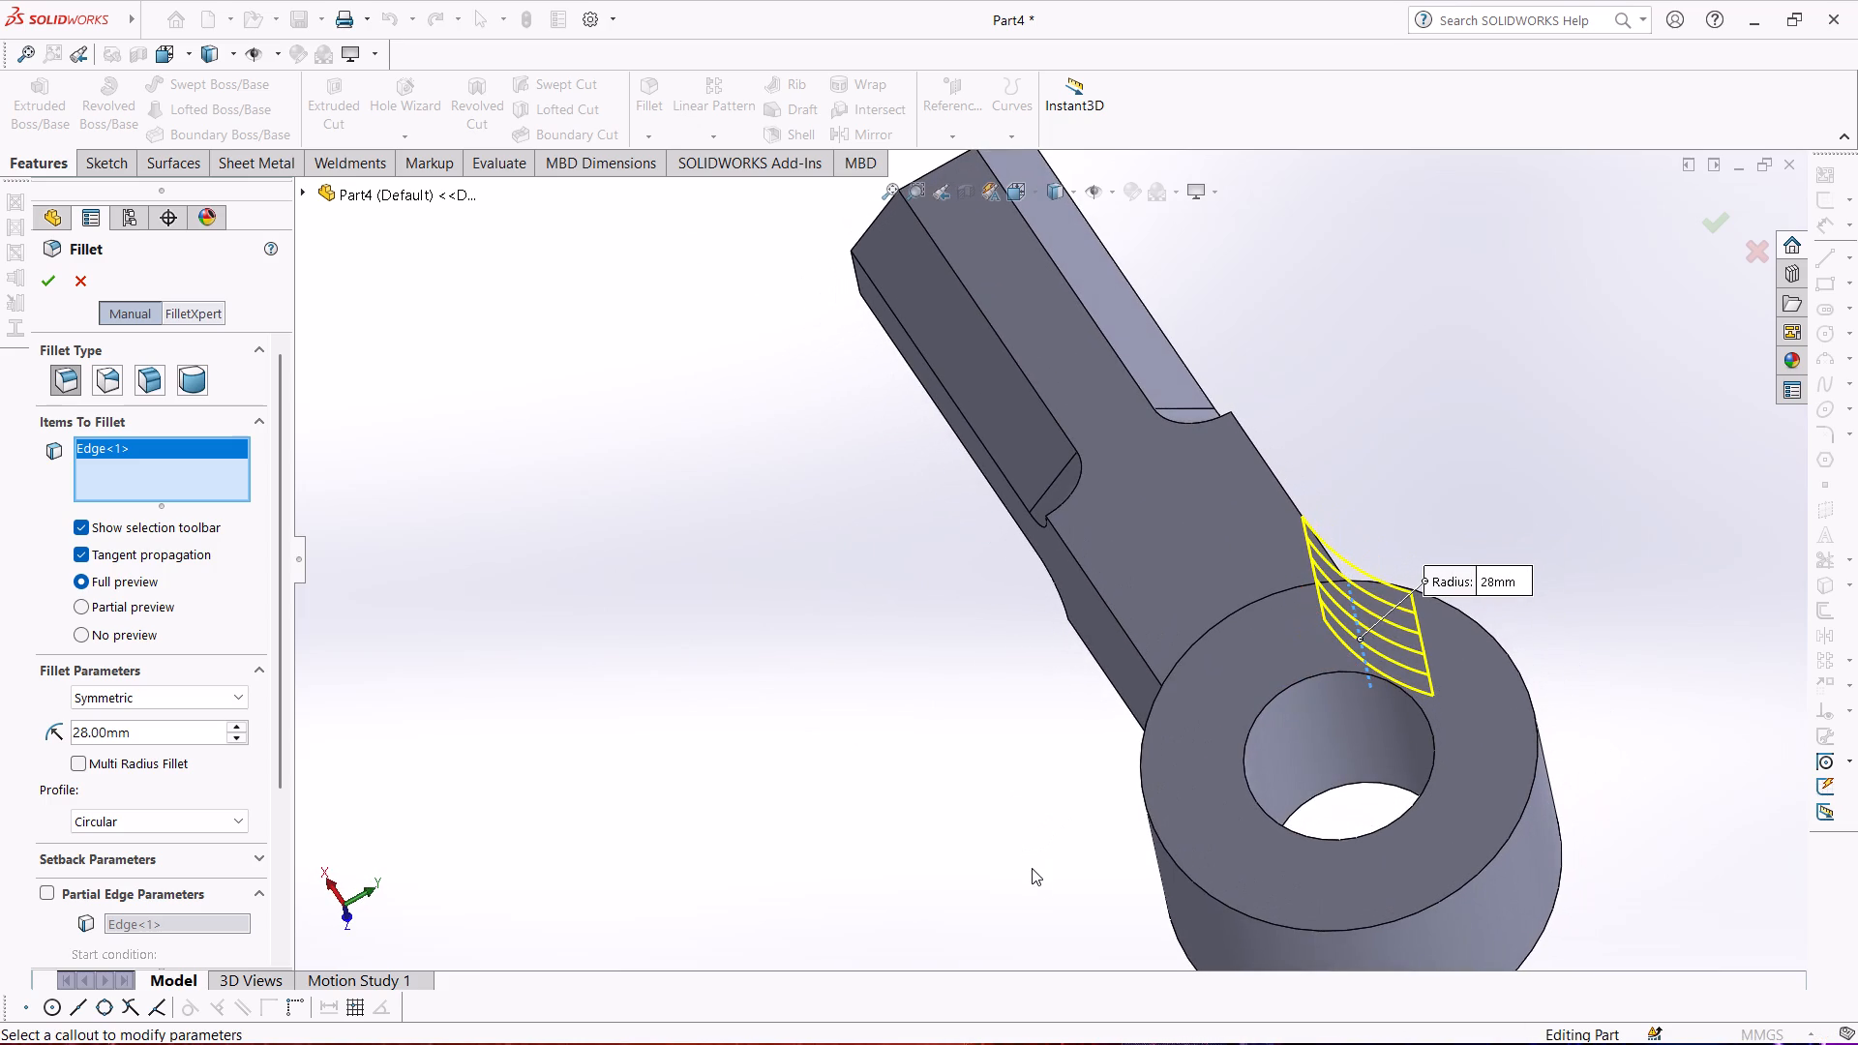
middle_click_drag(1076, 864, 1225, 839)
scroll(1076, 864, "up", 1)
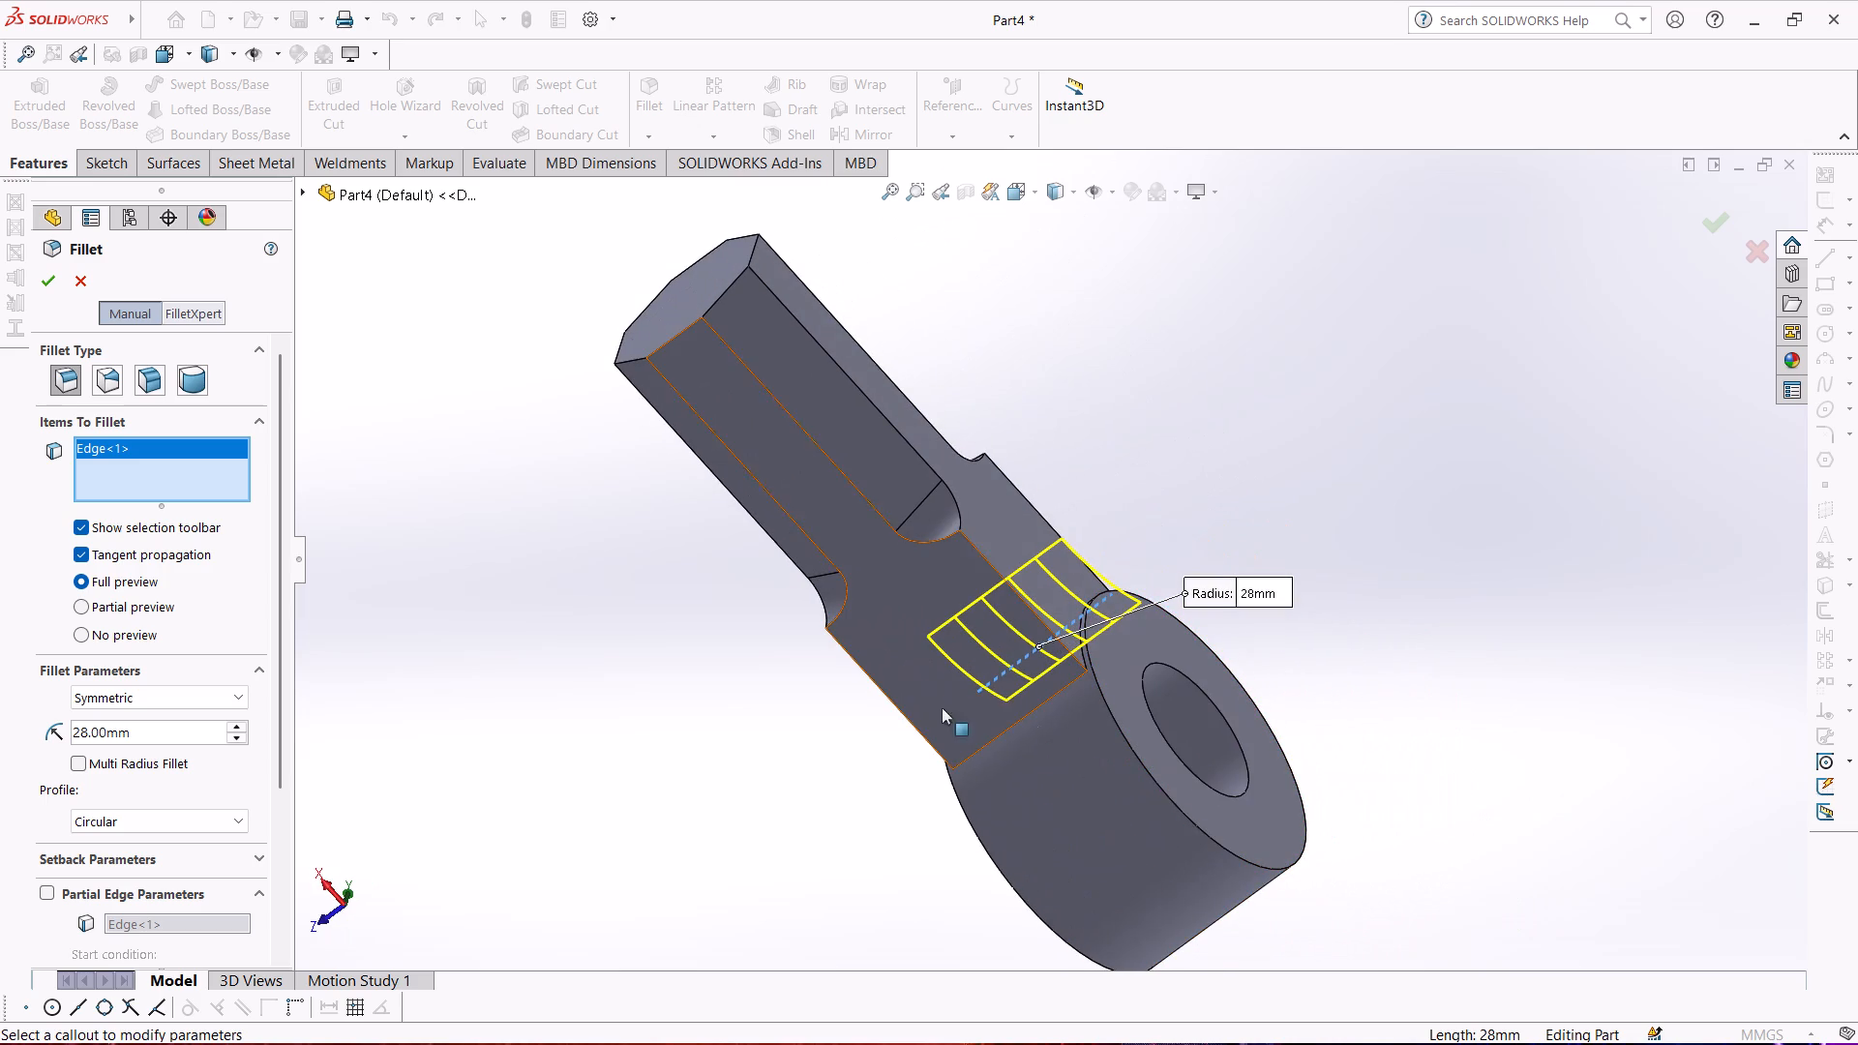
scroll(948, 686, "down", 4)
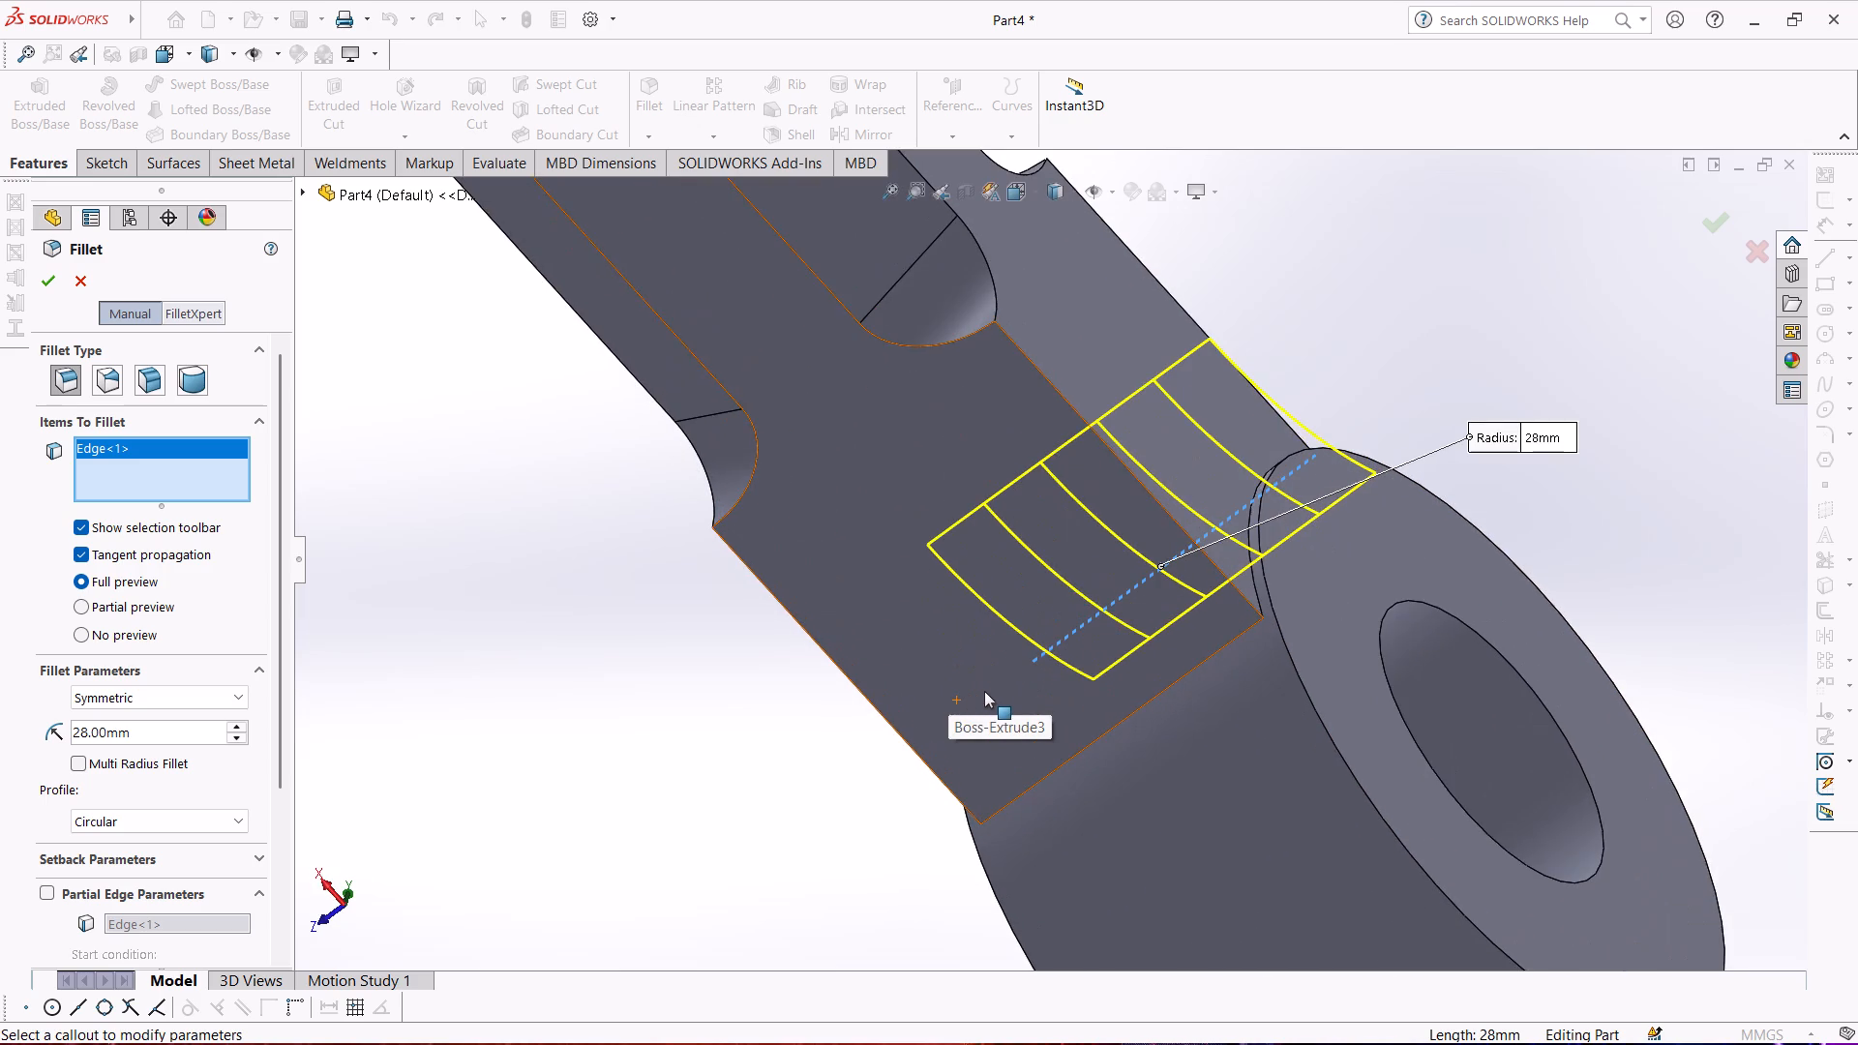
middle_click_drag(984, 691, 1064, 694)
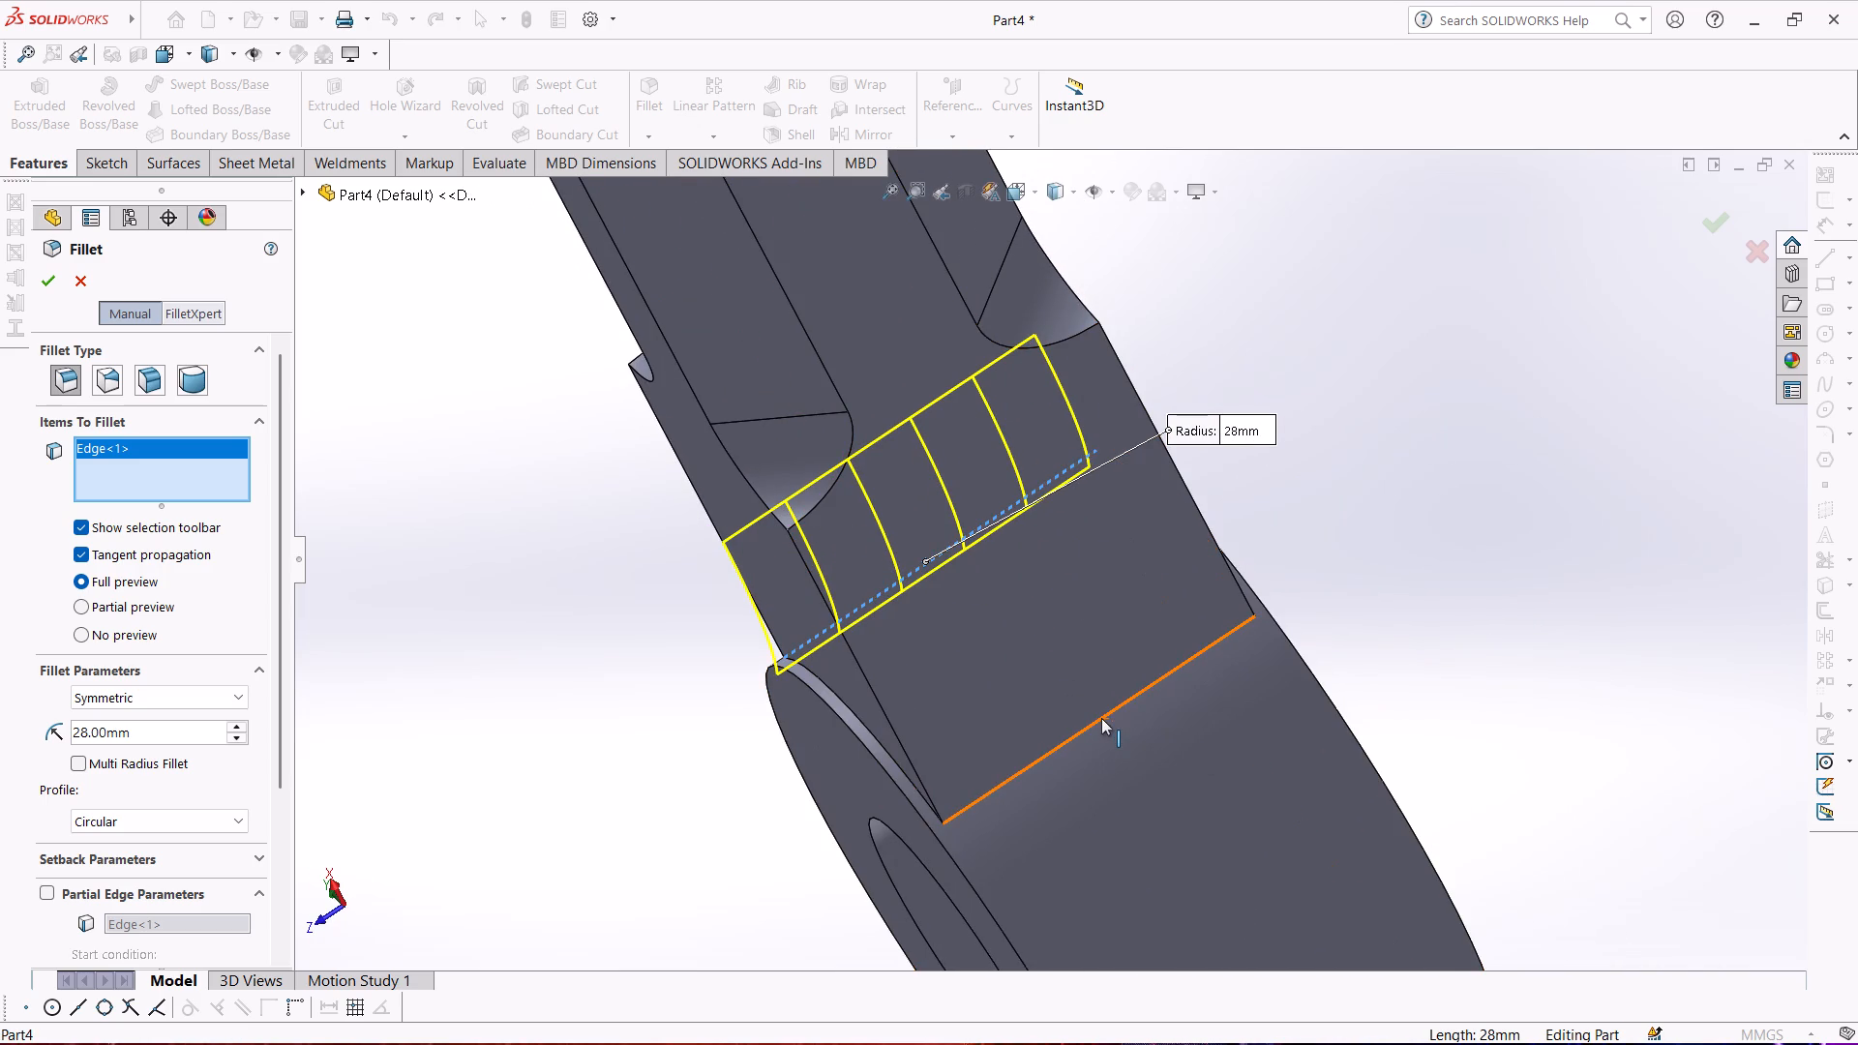
left_click(1101, 718)
middle_click_drag(1052, 706, 932, 778)
scroll(932, 778, "up", 2)
middle_click_drag(783, 758, 1057, 805)
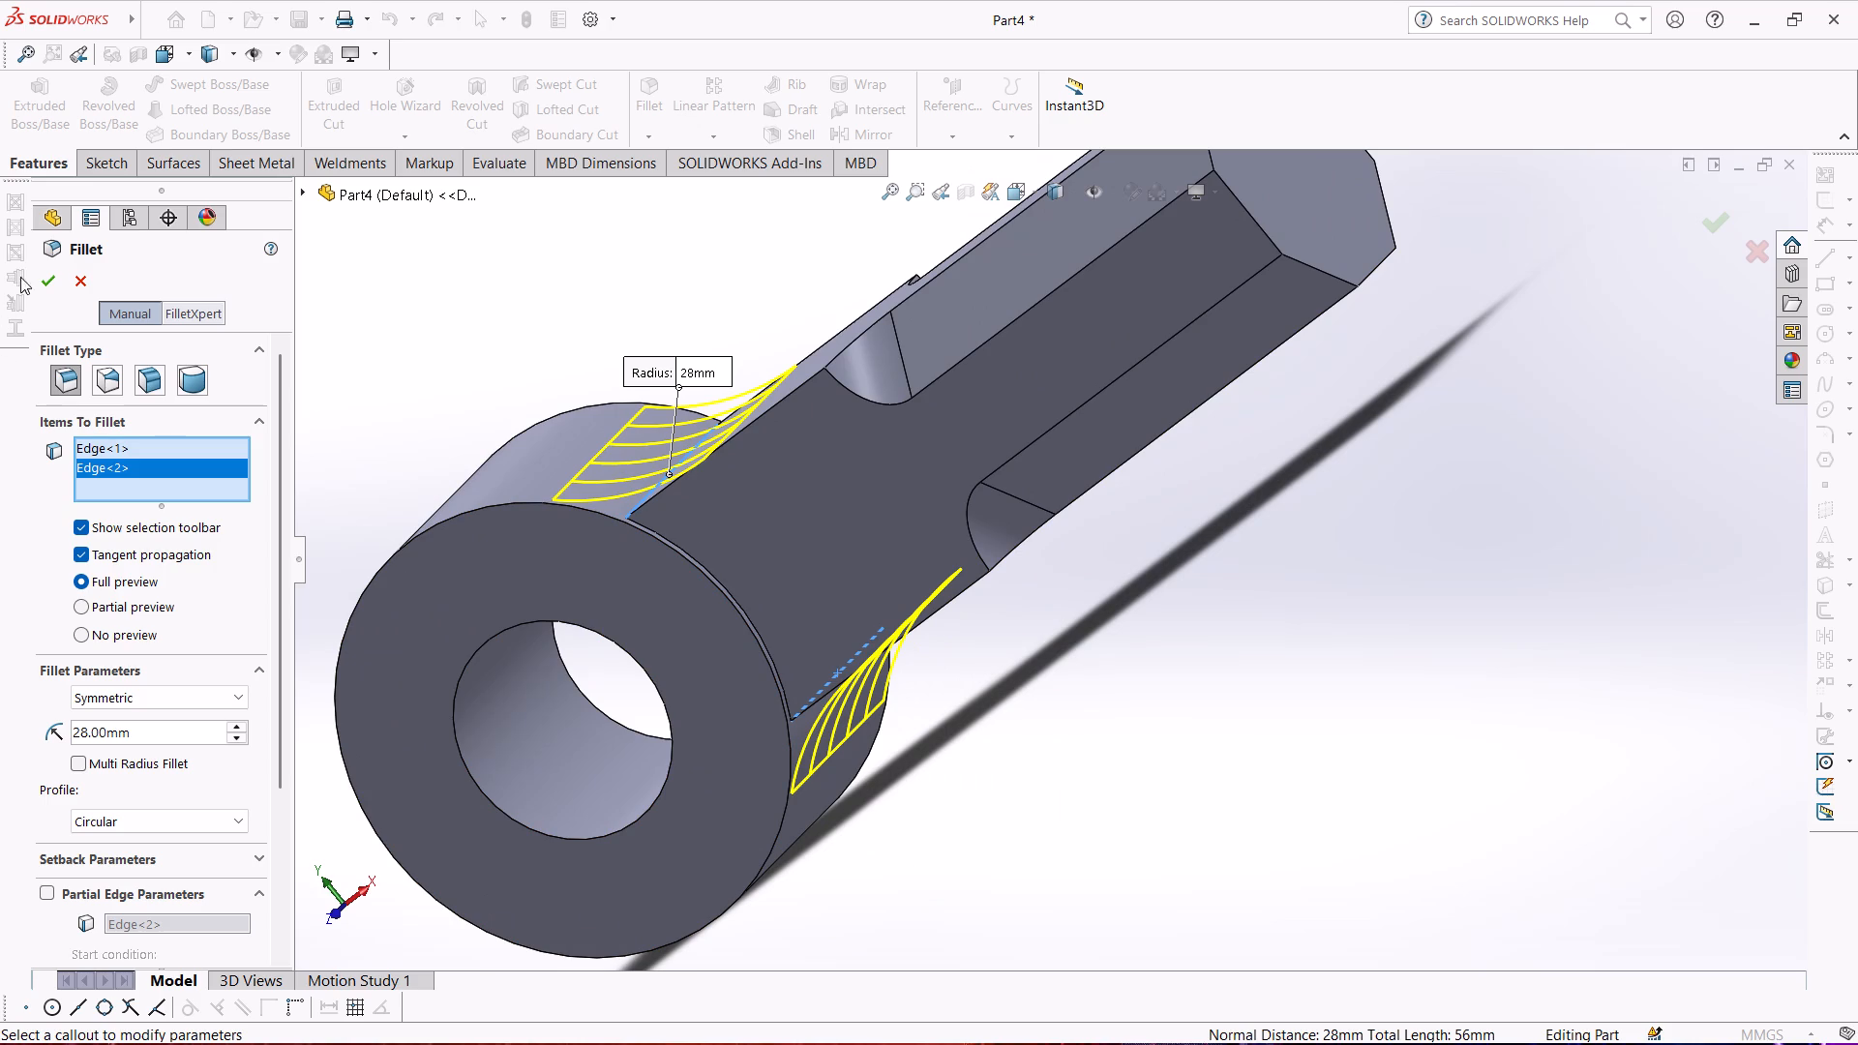
left_click(35, 281)
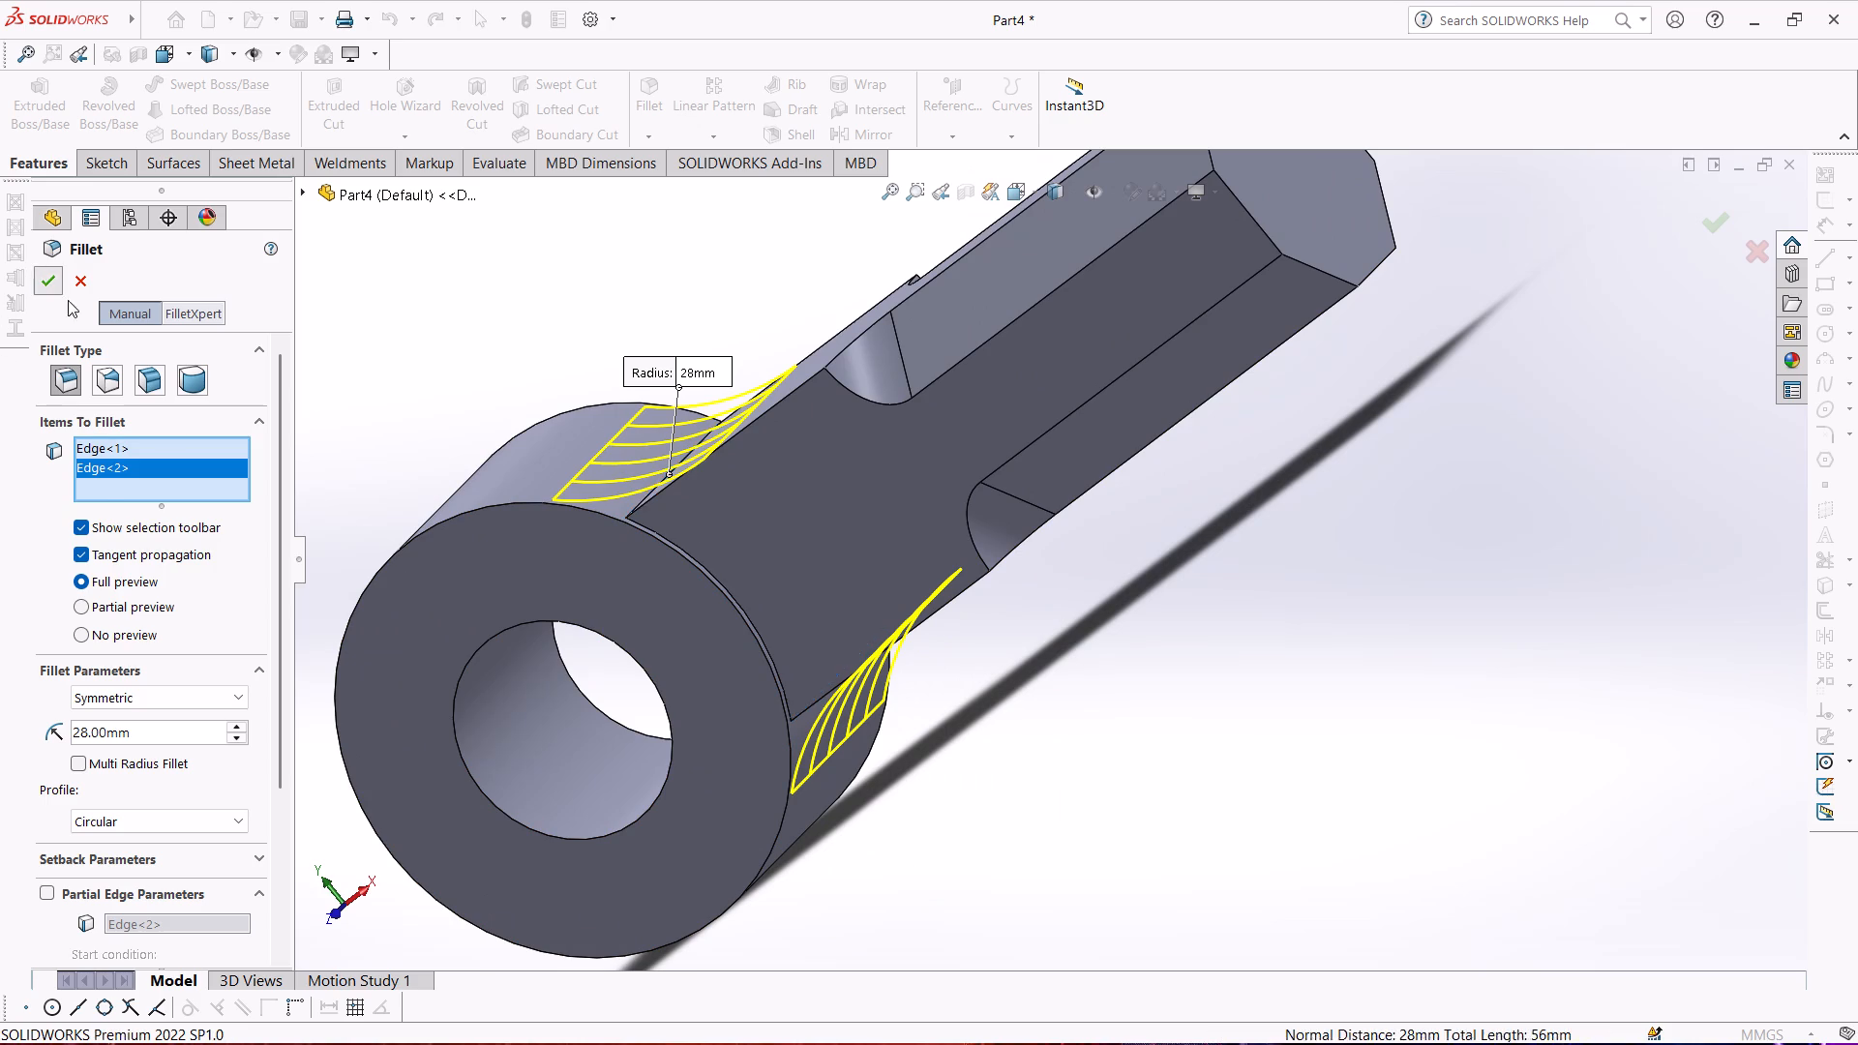
Examine the filleted eye rod from all sides, including its eye, shank transitions and octagonal end.
middle_click_drag(354, 416, 349, 524)
scroll(354, 416, "up", 3)
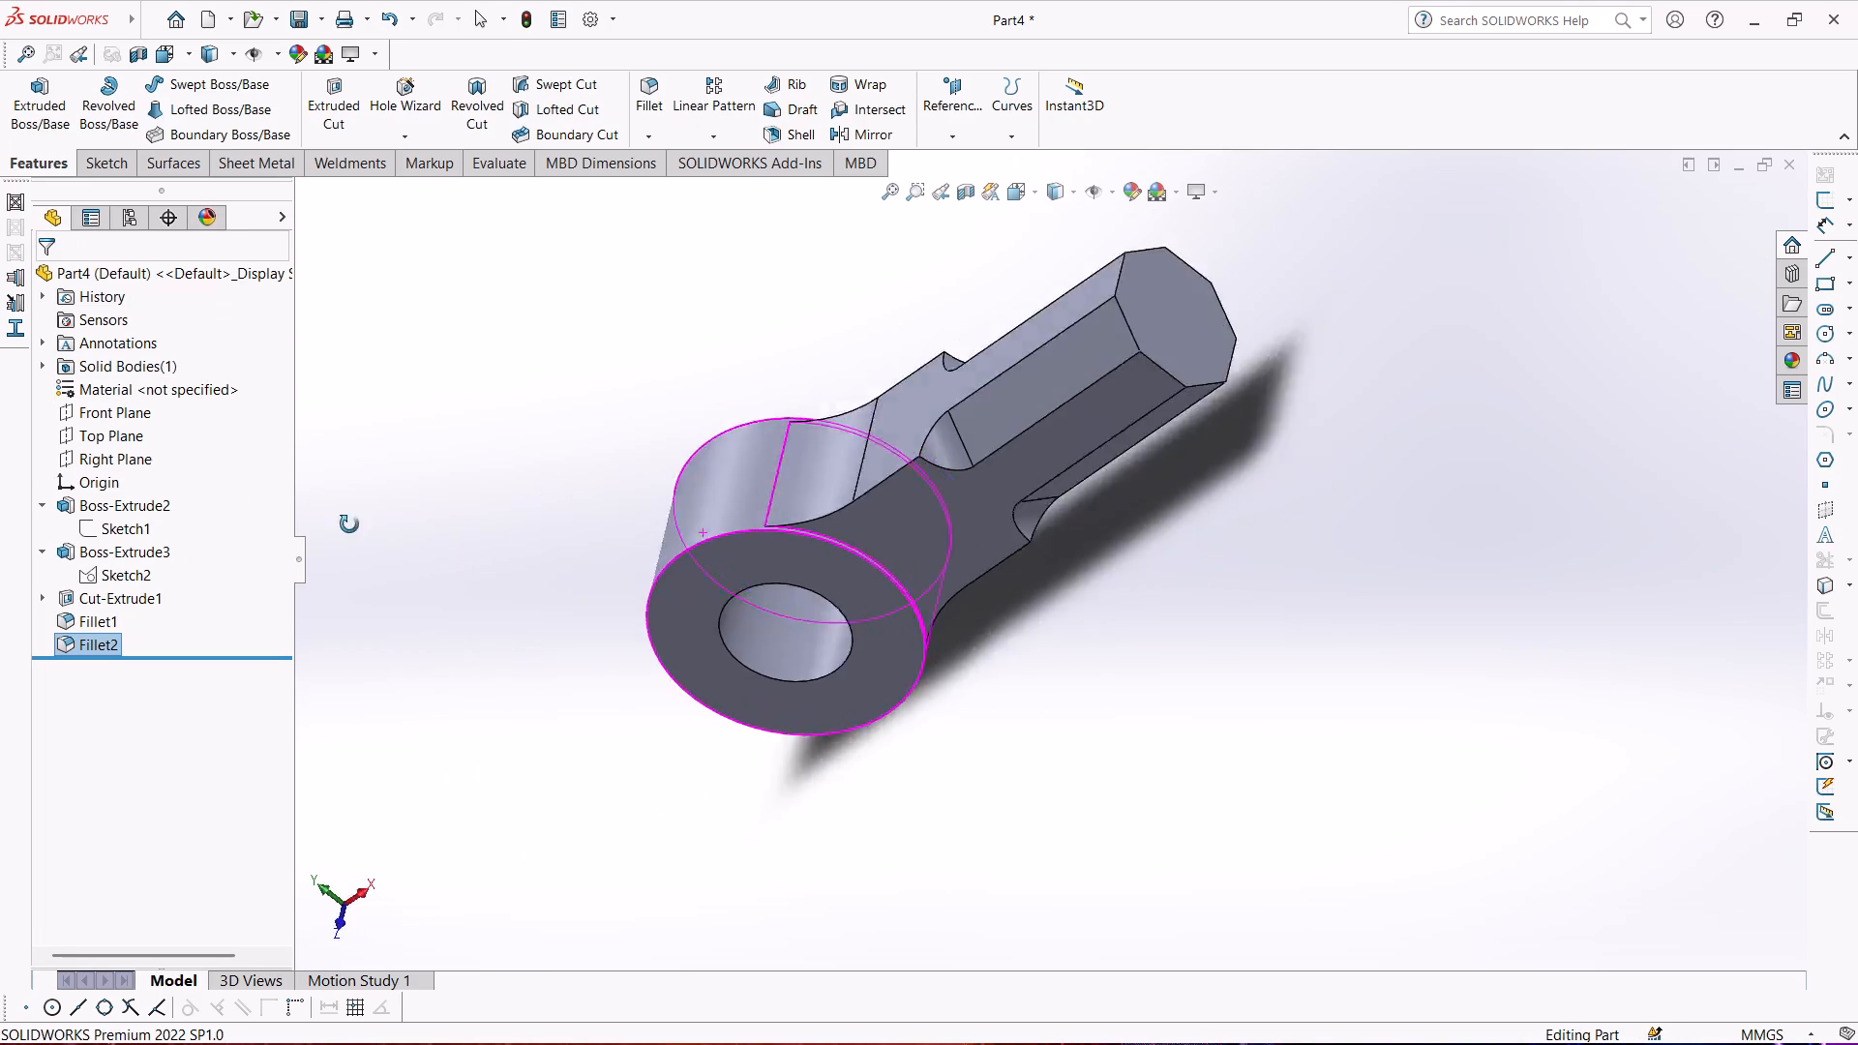
middle_click_drag(349, 524, 247, 475)
scroll(308, 478, "up", 3)
middle_click_drag(440, 493, 959, 733)
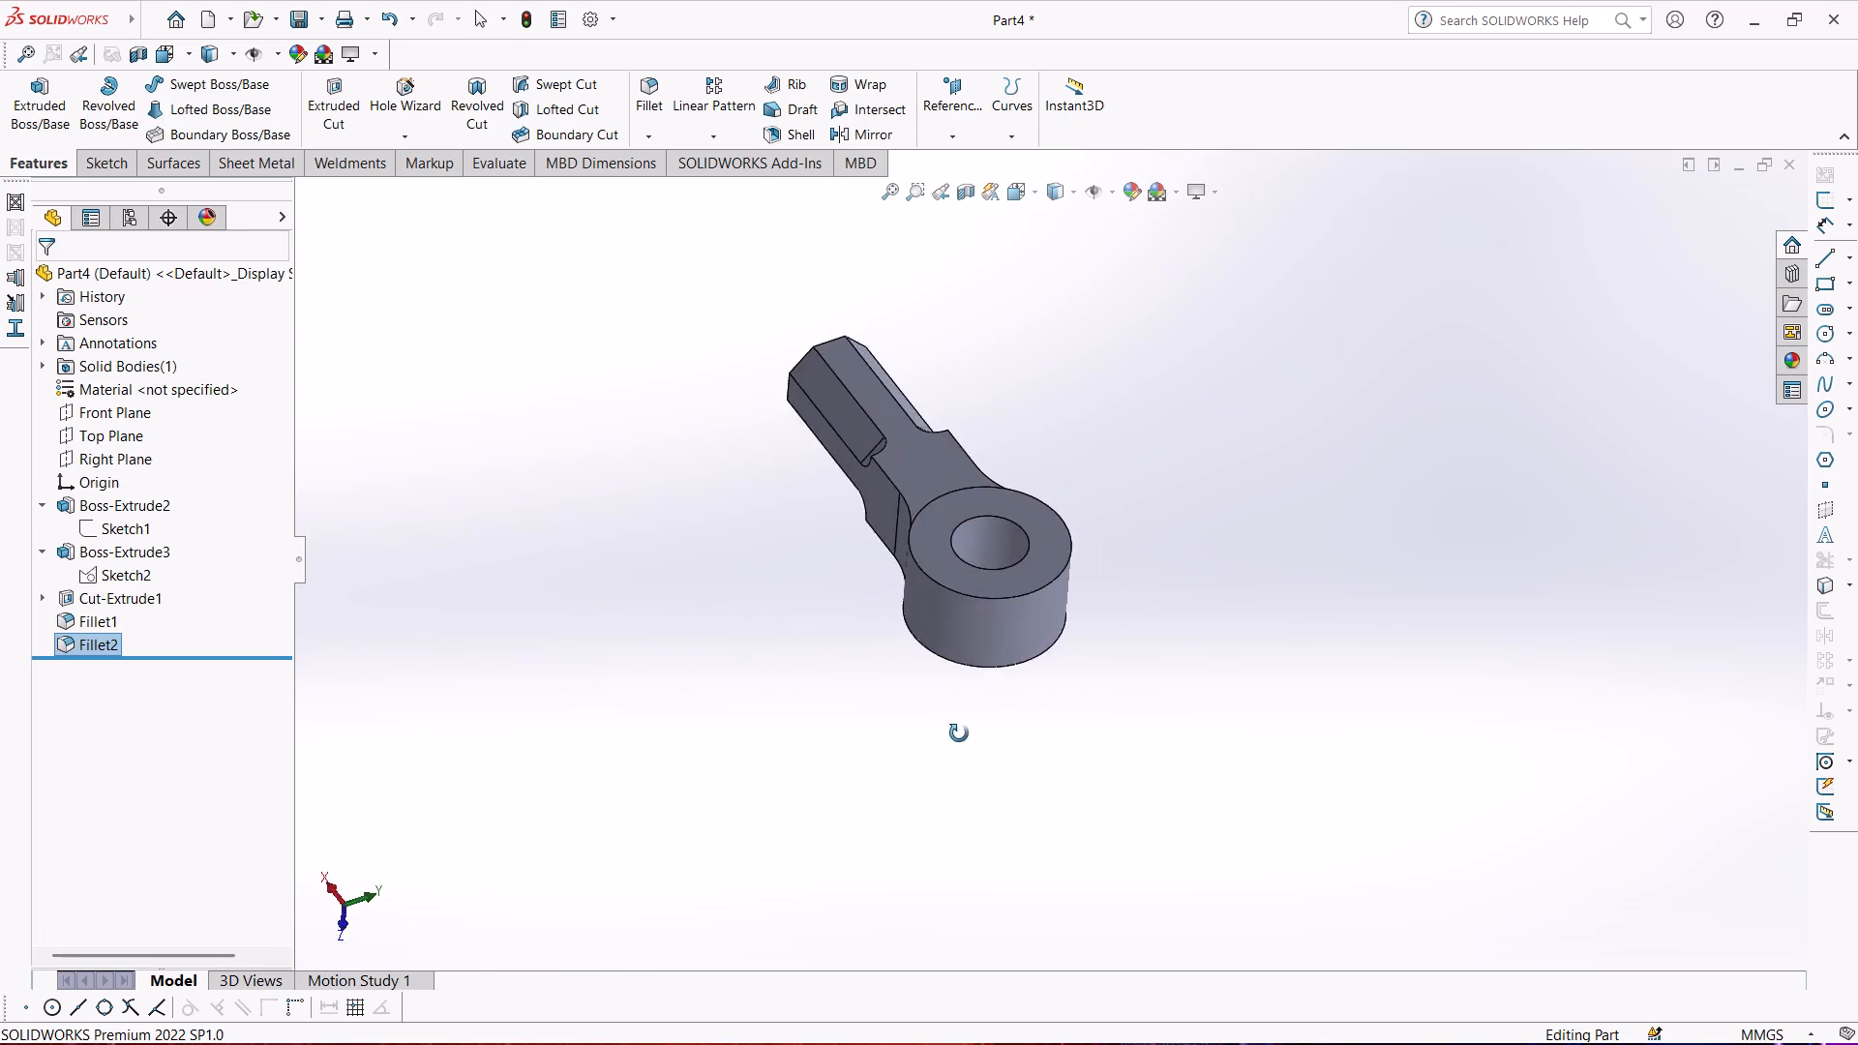
middle_click_drag(959, 733, 1307, 596)
middle_click_drag(1118, 560, 991, 510)
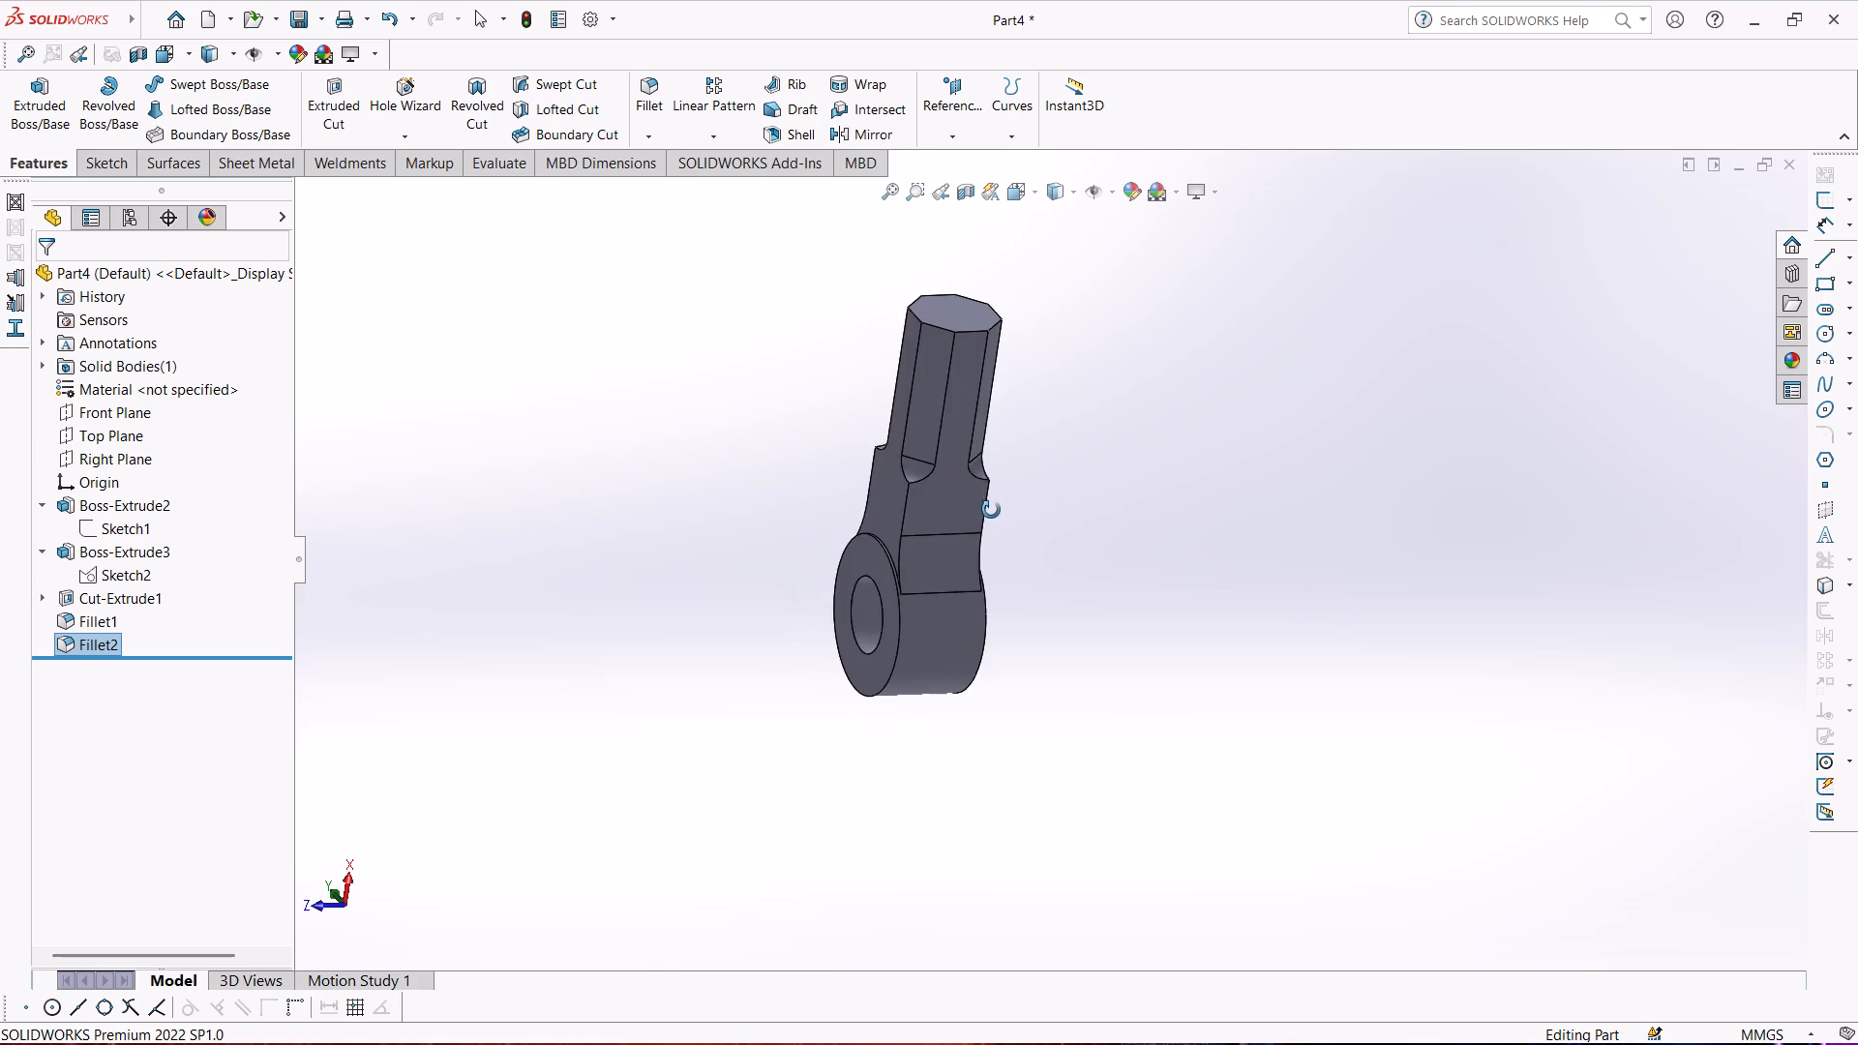
middle_click_drag(991, 510, 630, 597)
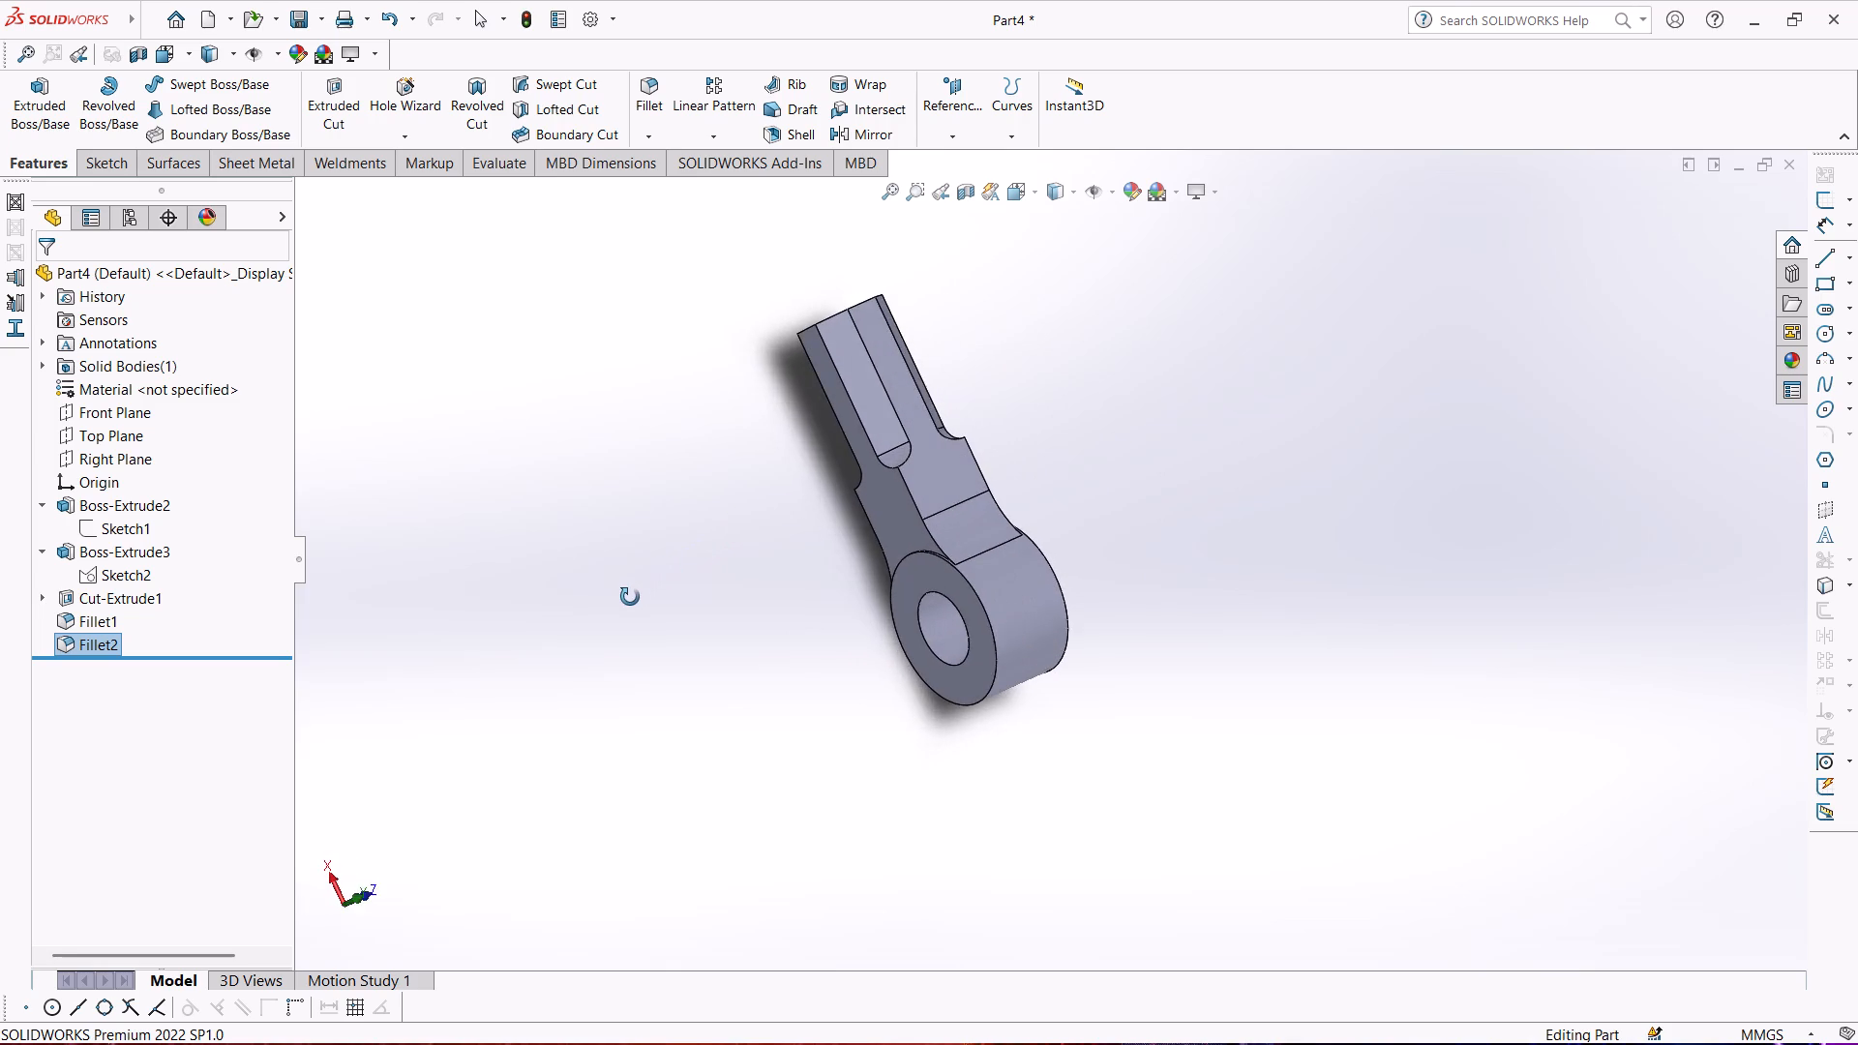
middle_click_drag(630, 597, 792, 645)
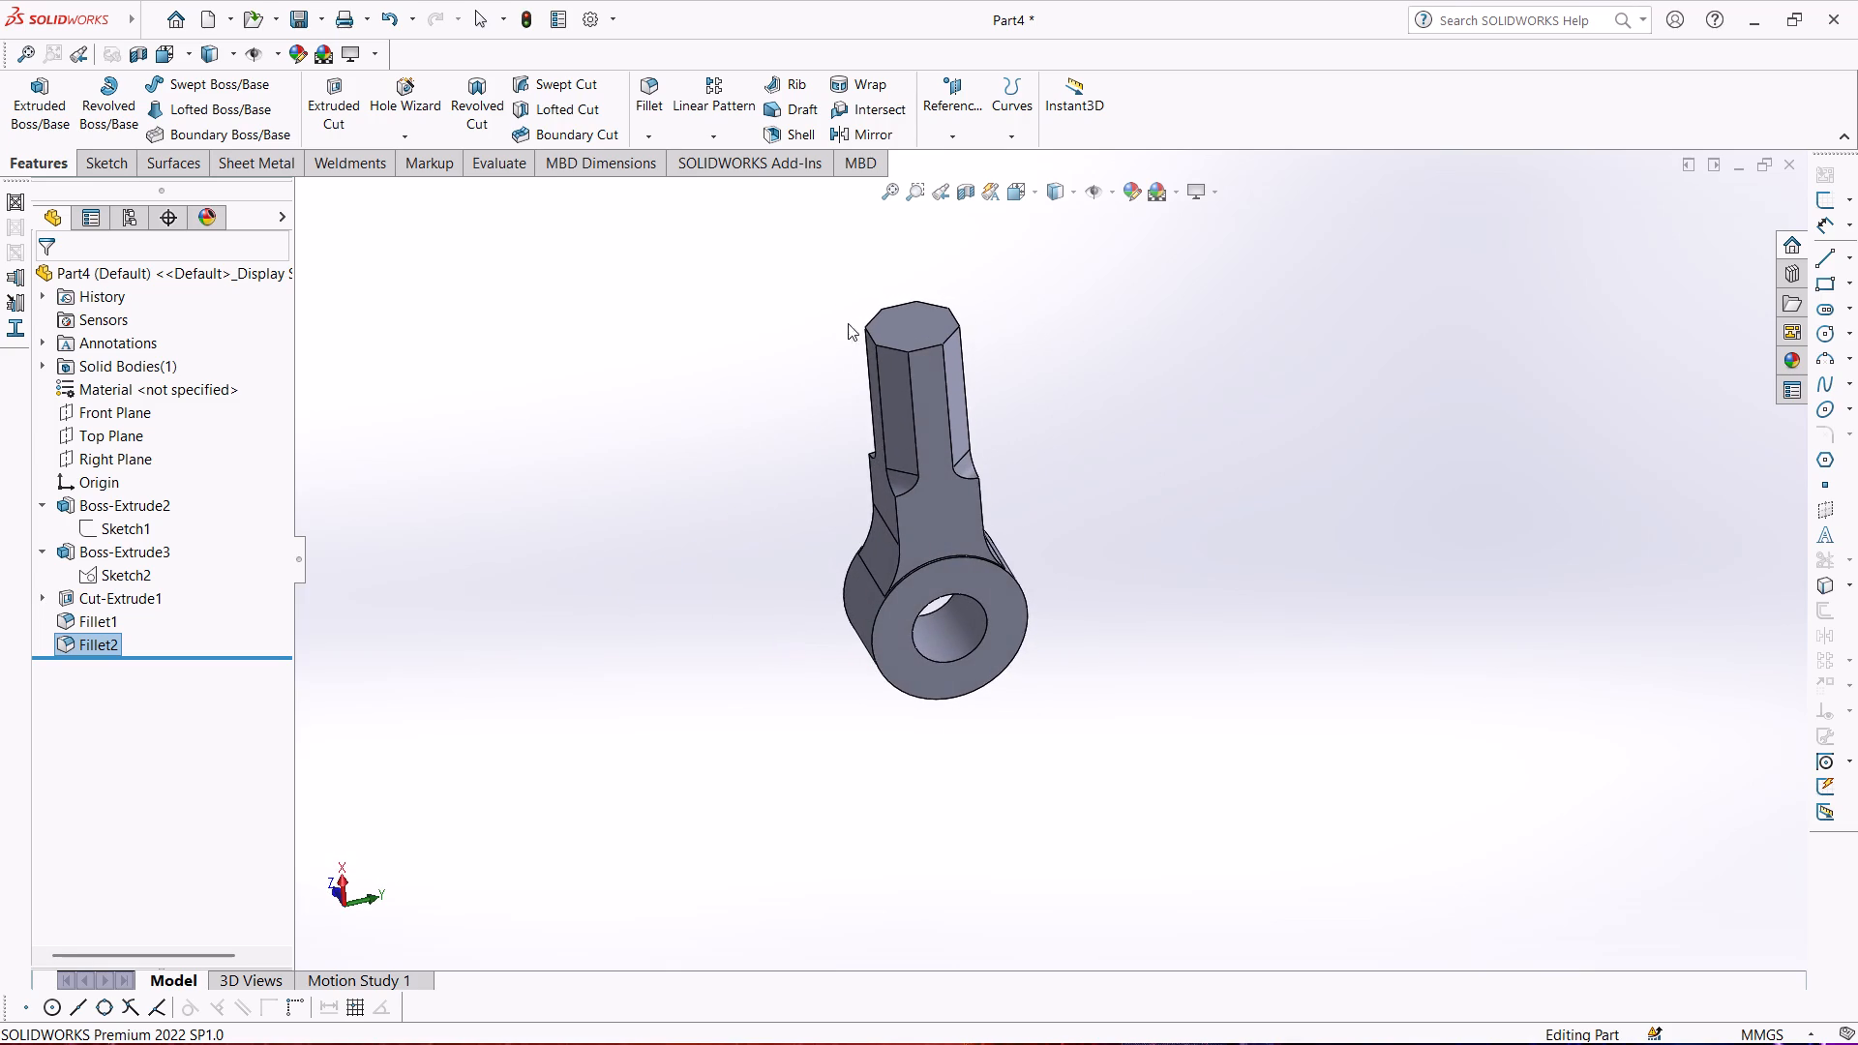
middle_click_drag(832, 331, 797, 561)
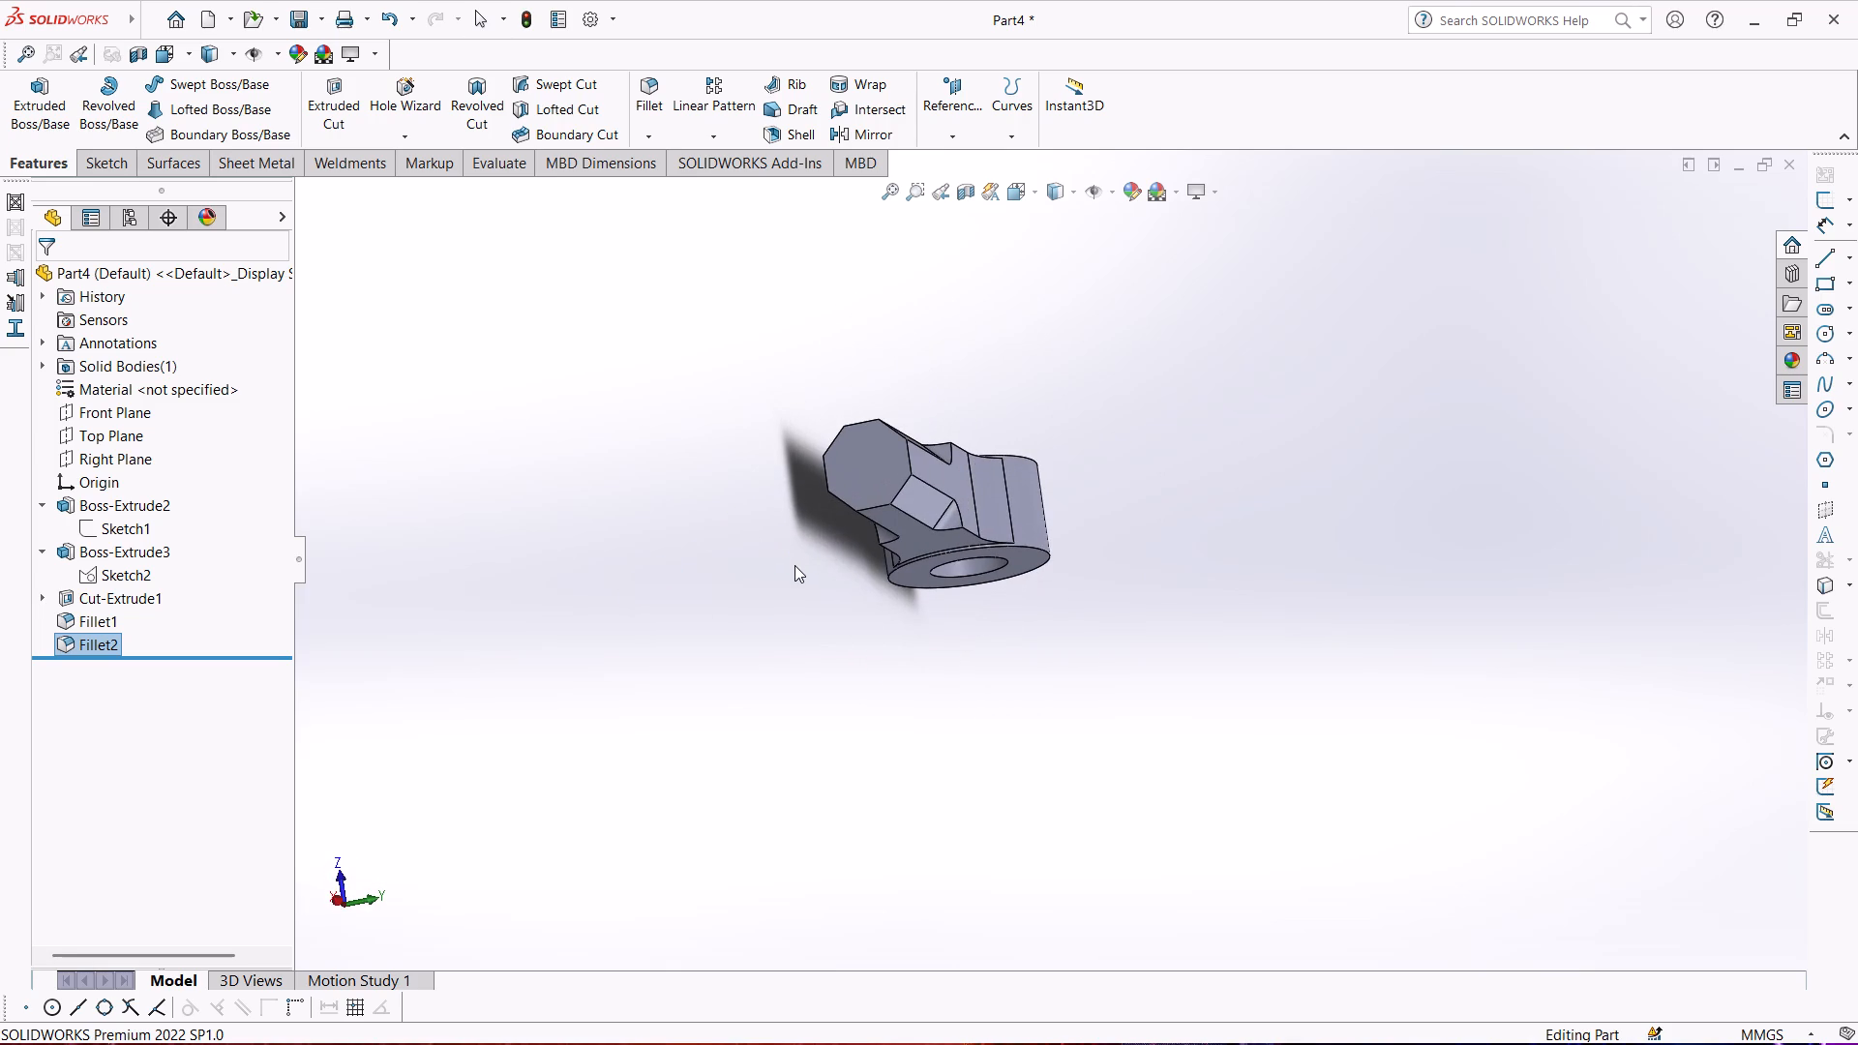
scroll(794, 565, "up", 1)
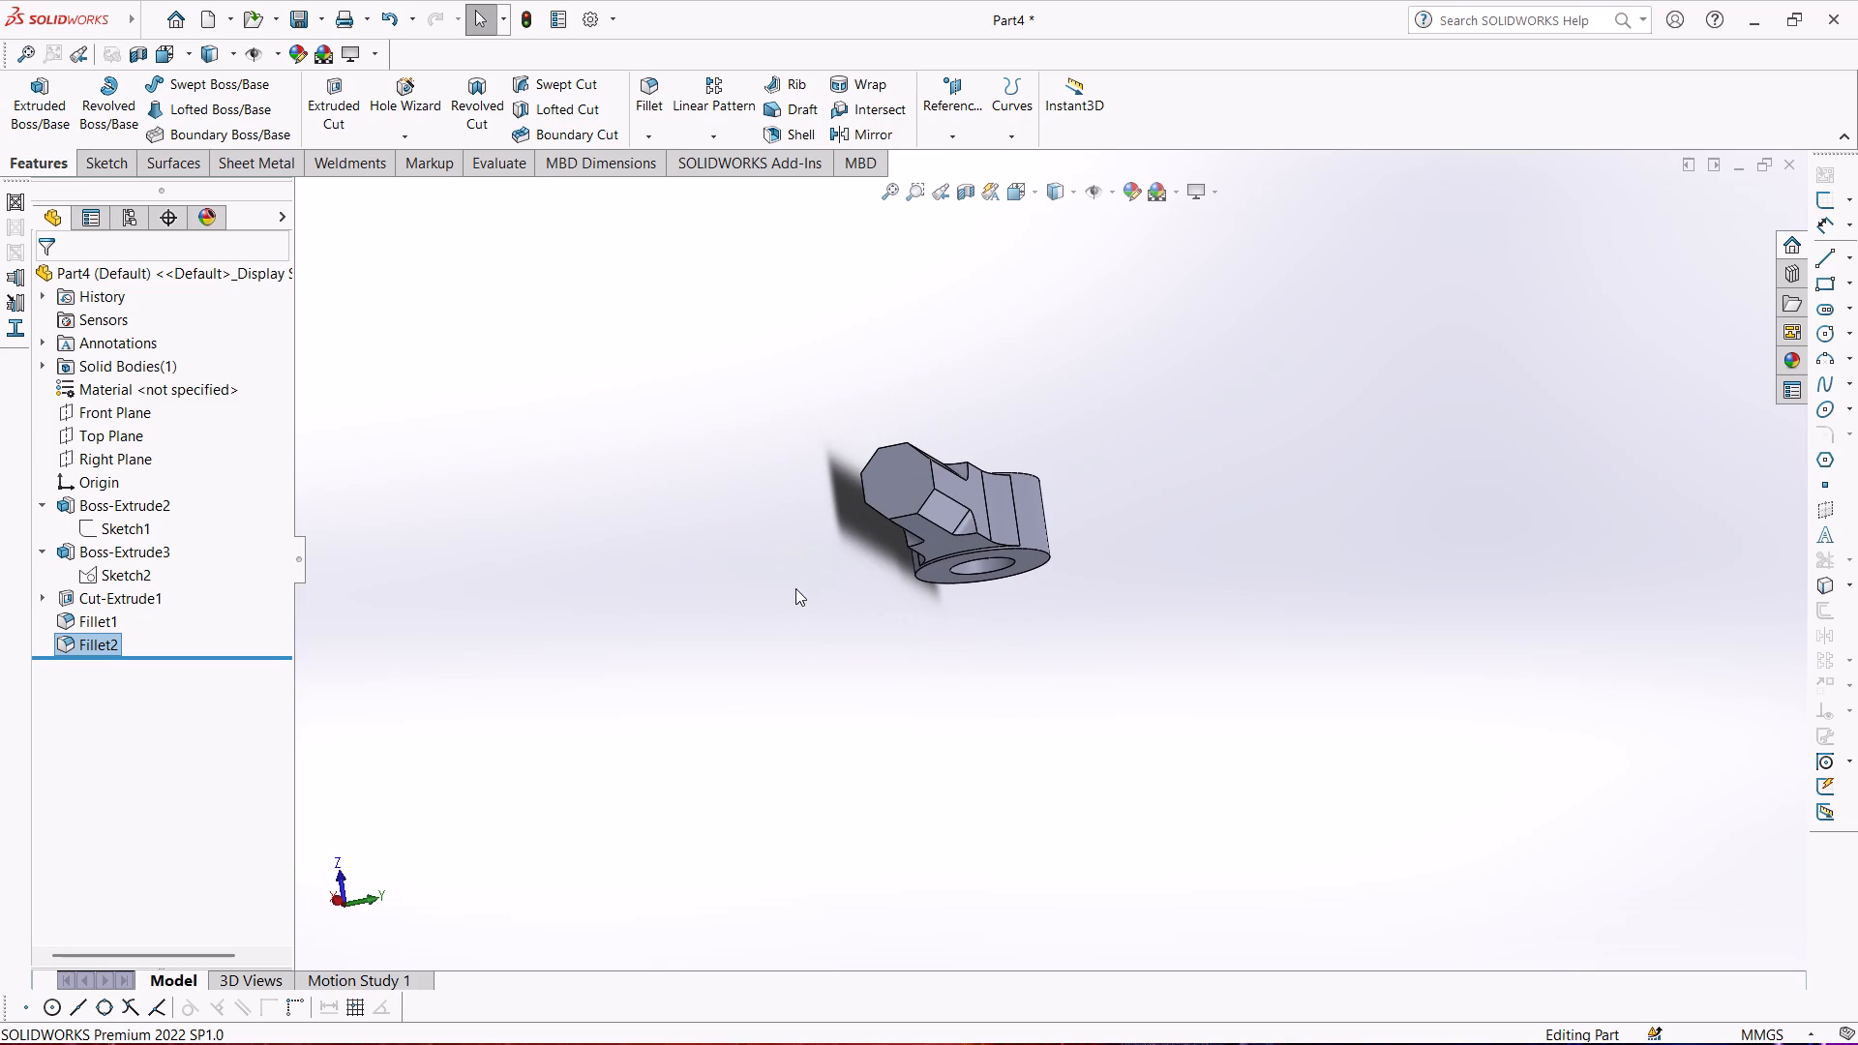
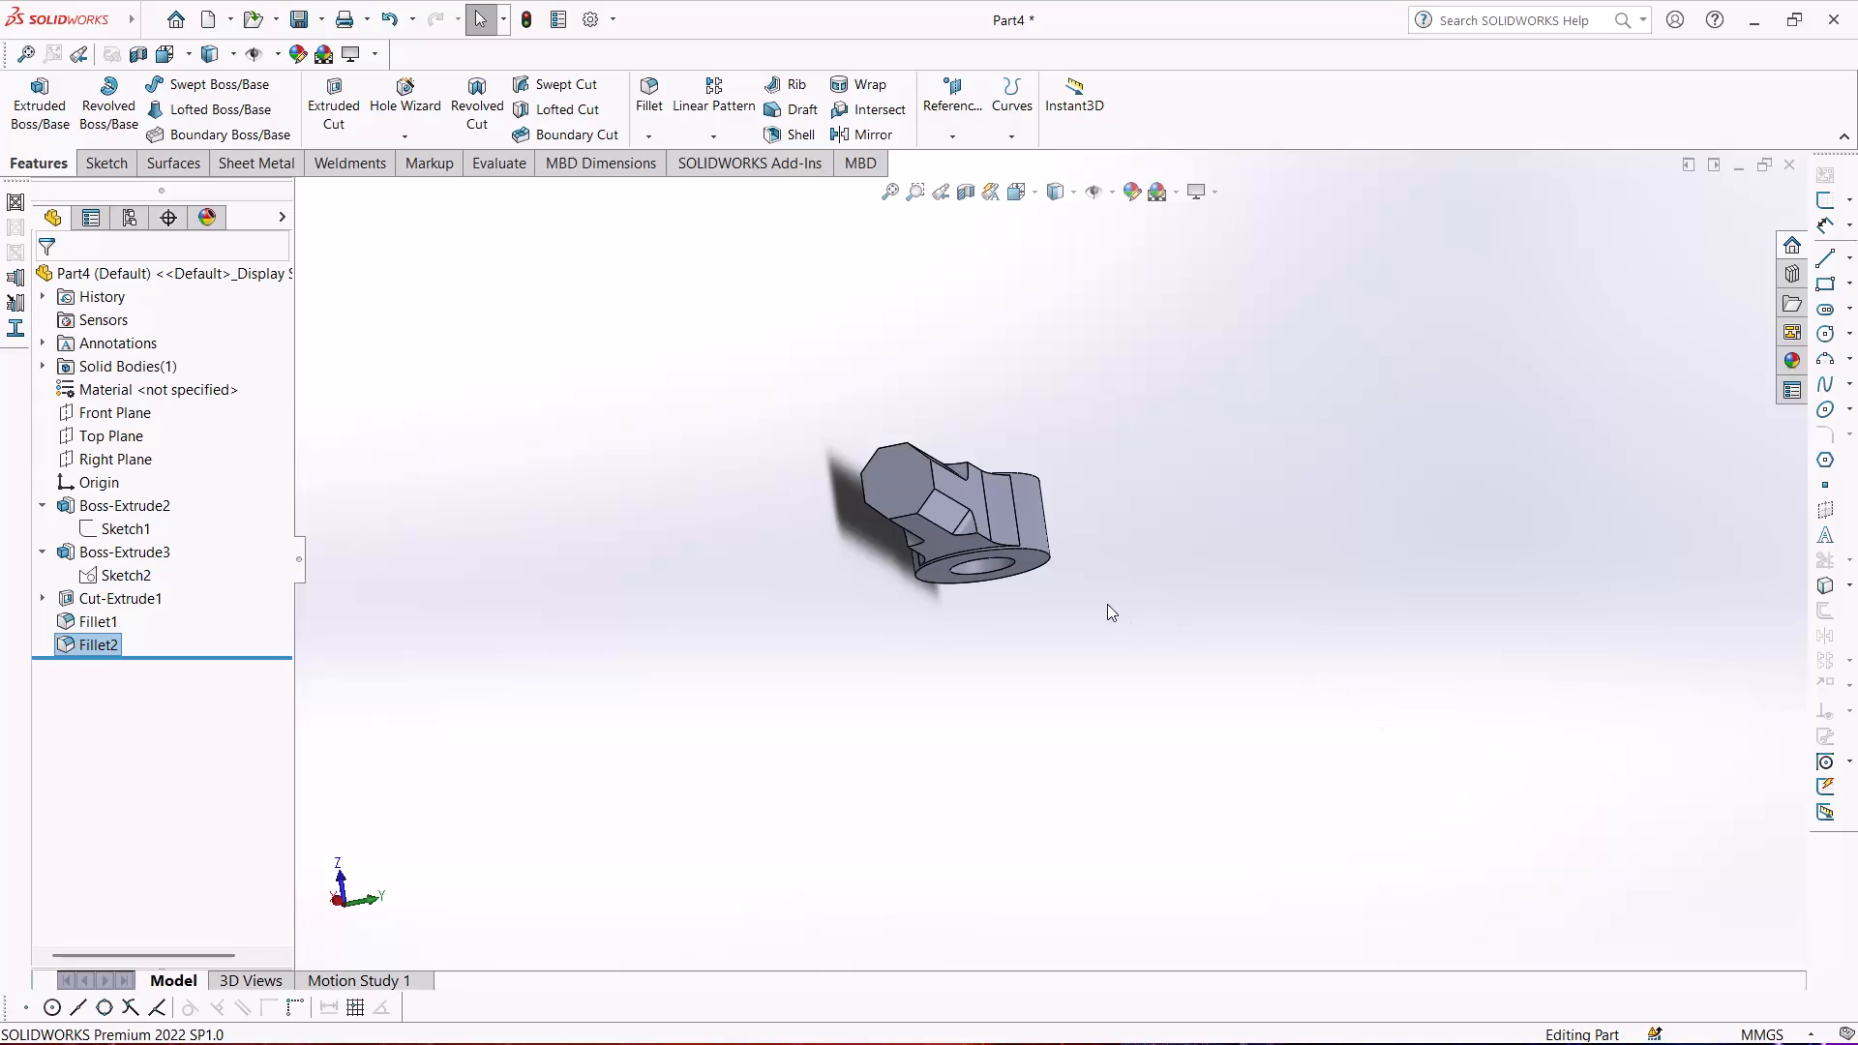
Sketch a 25 mm diameter circle centred on the origin on the shank's octagonal end face.
middle_click_drag(1099, 607, 1137, 735)
scroll(1091, 615, "down", 1)
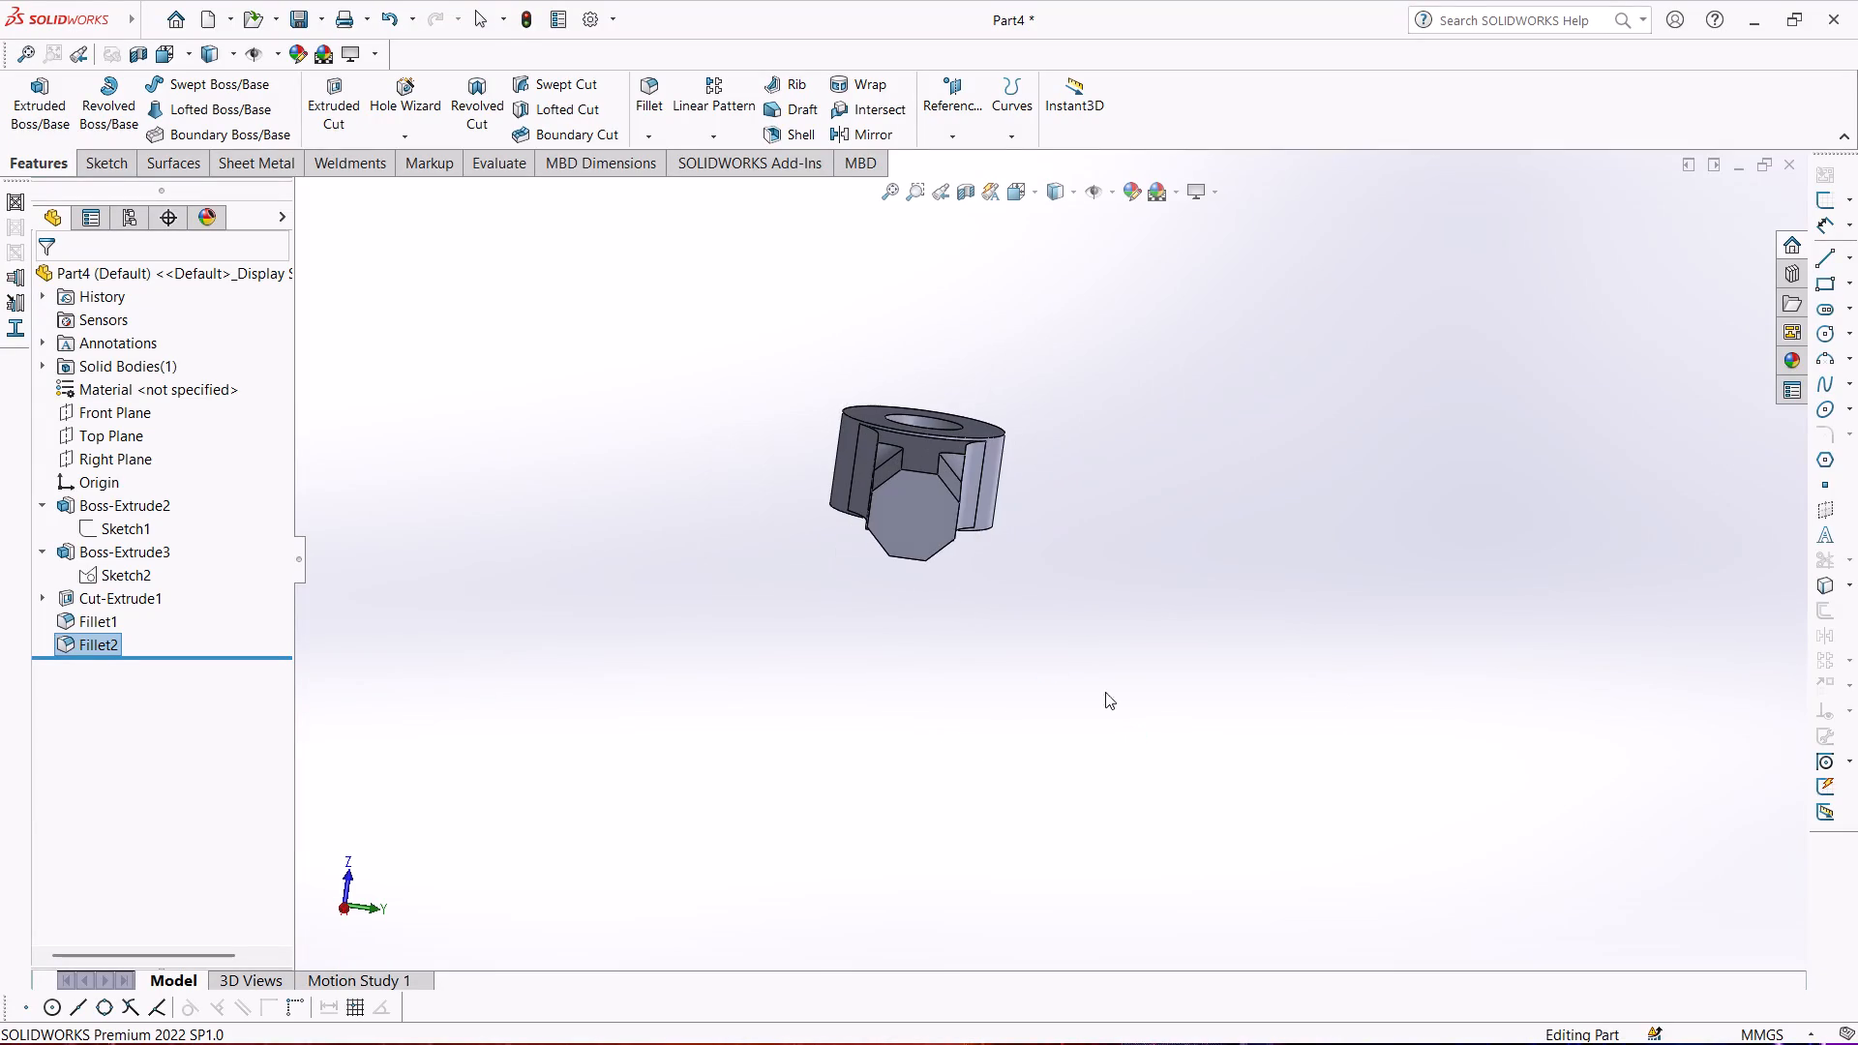
left_click(921, 517)
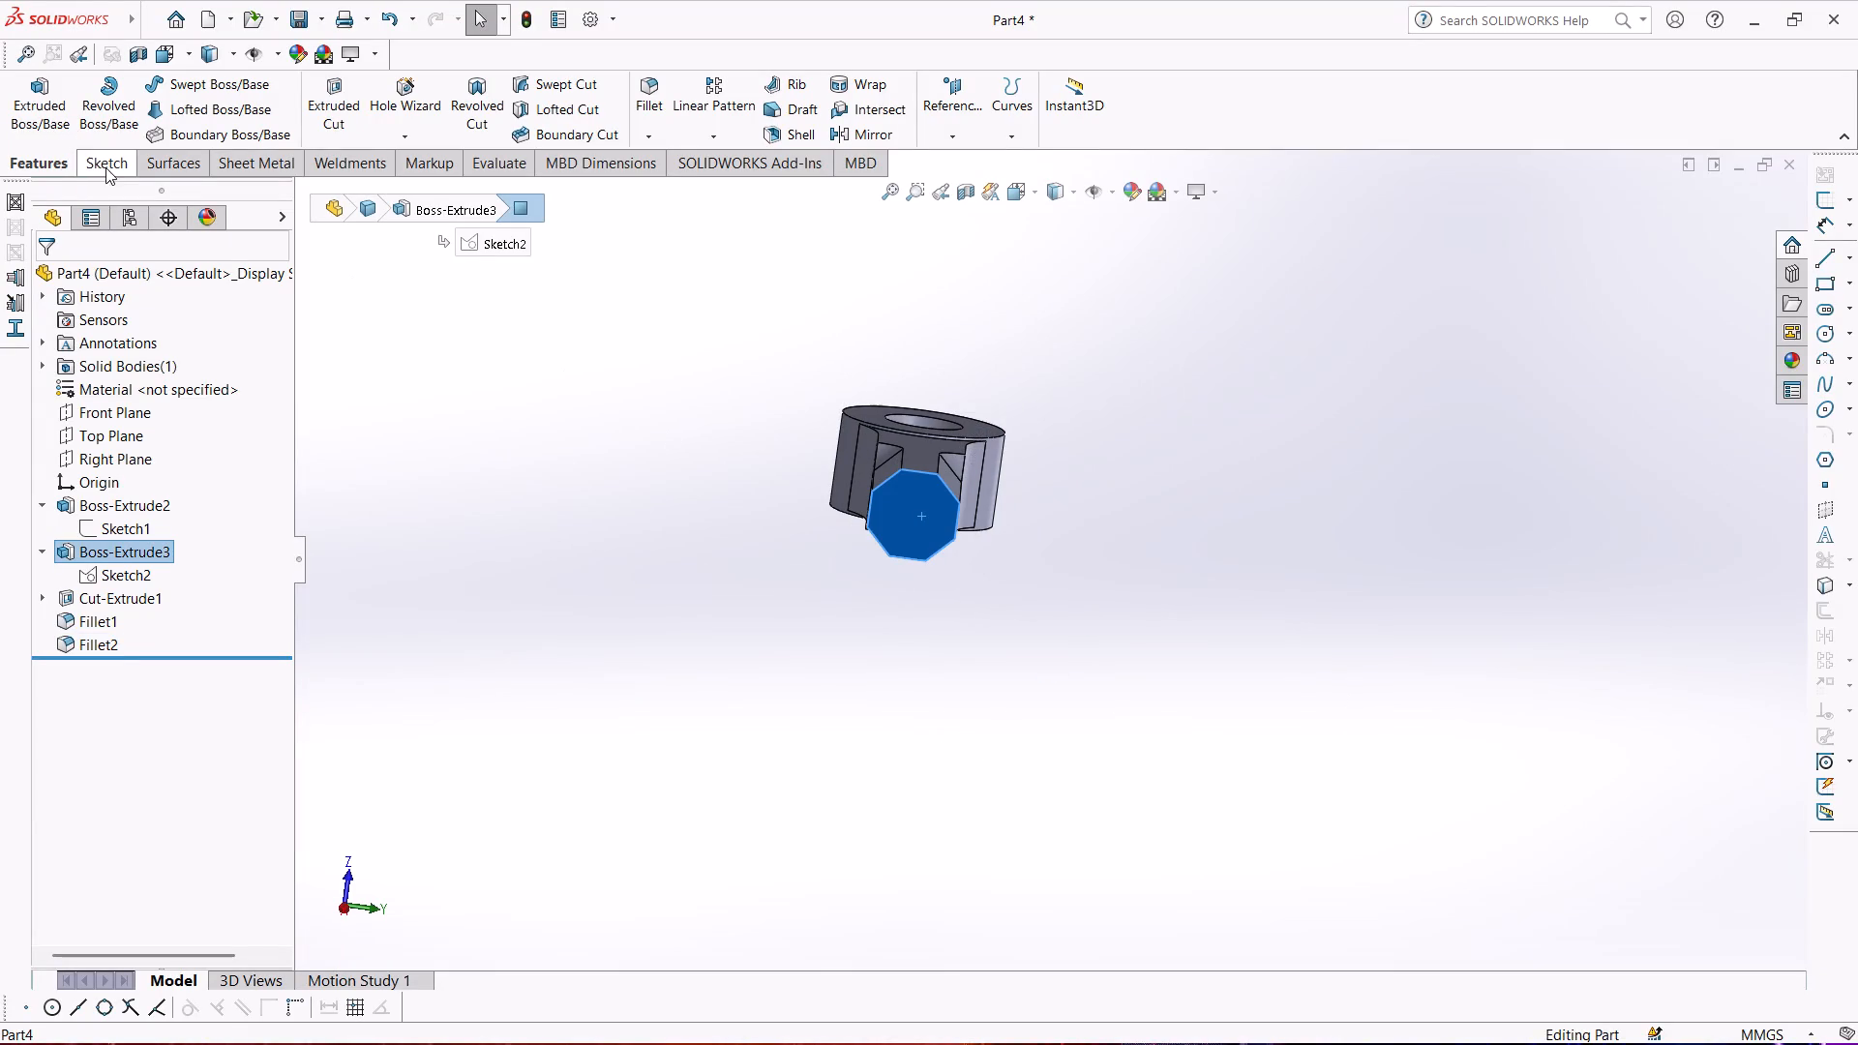
left_click(106, 169)
left_click(16, 105)
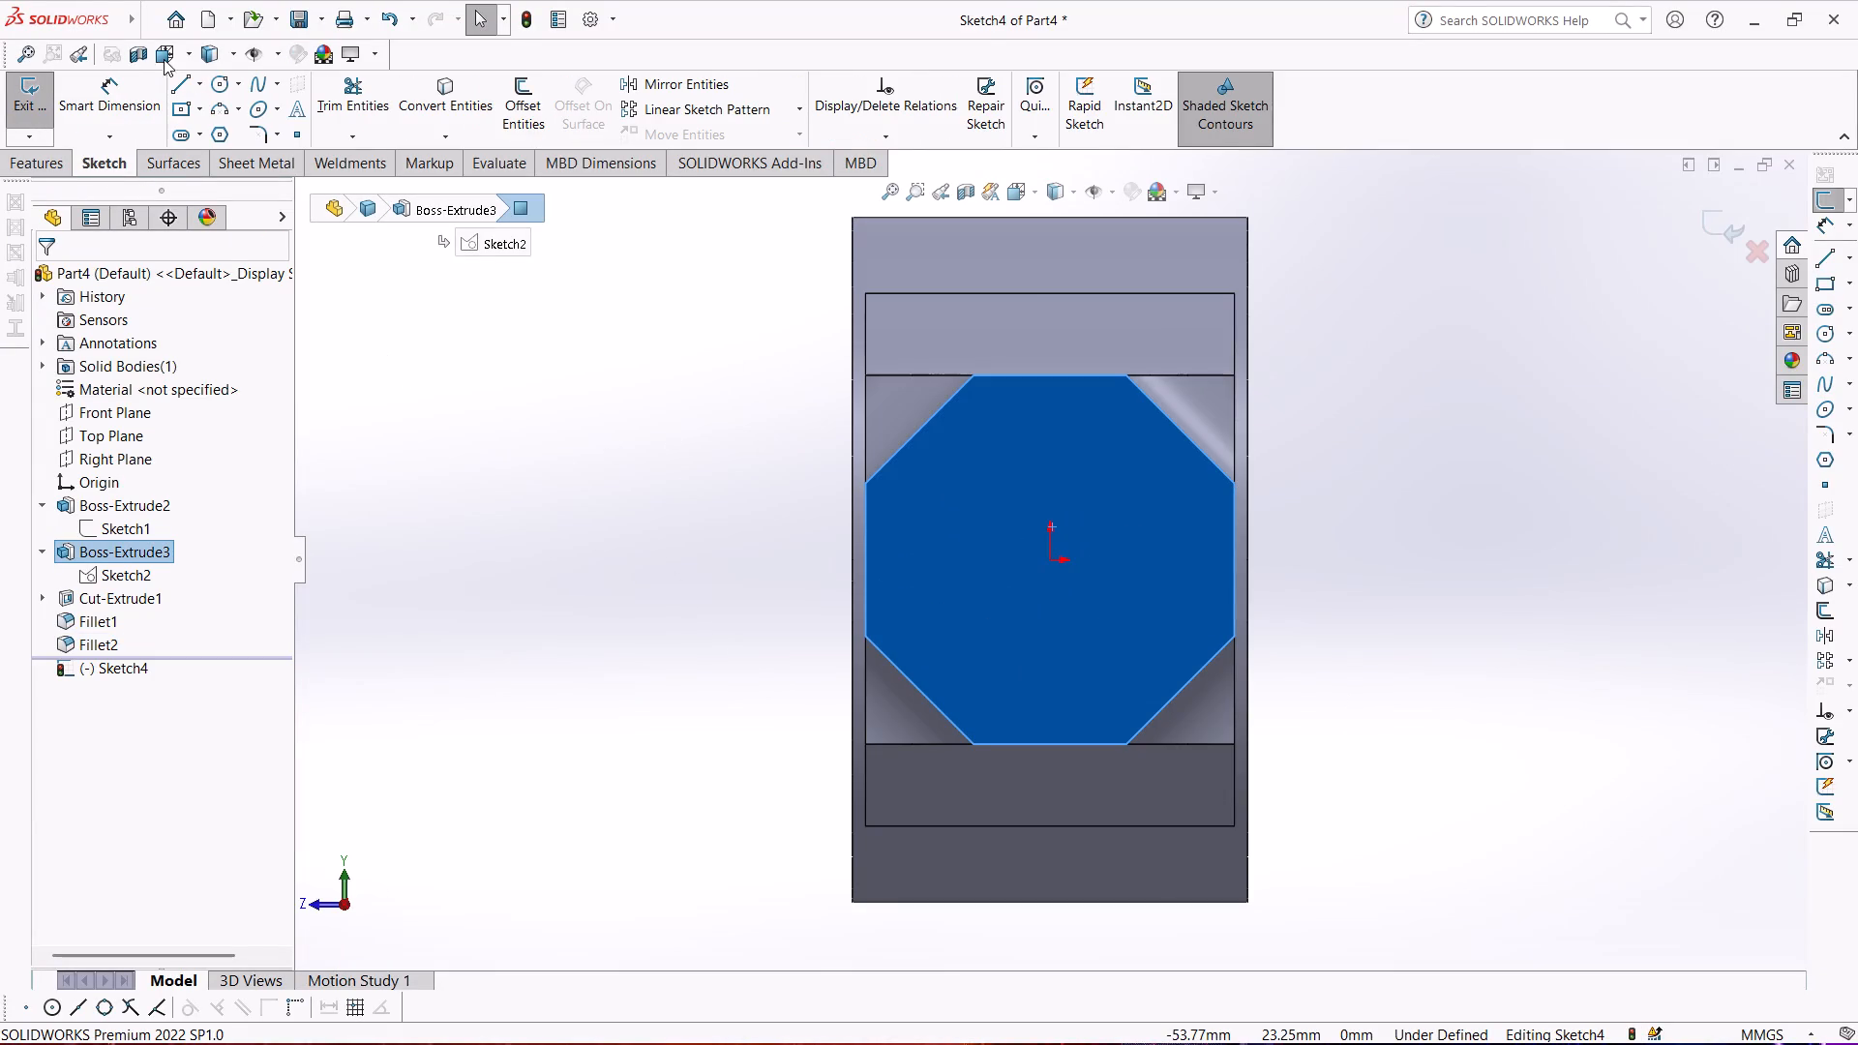
left_click(217, 80)
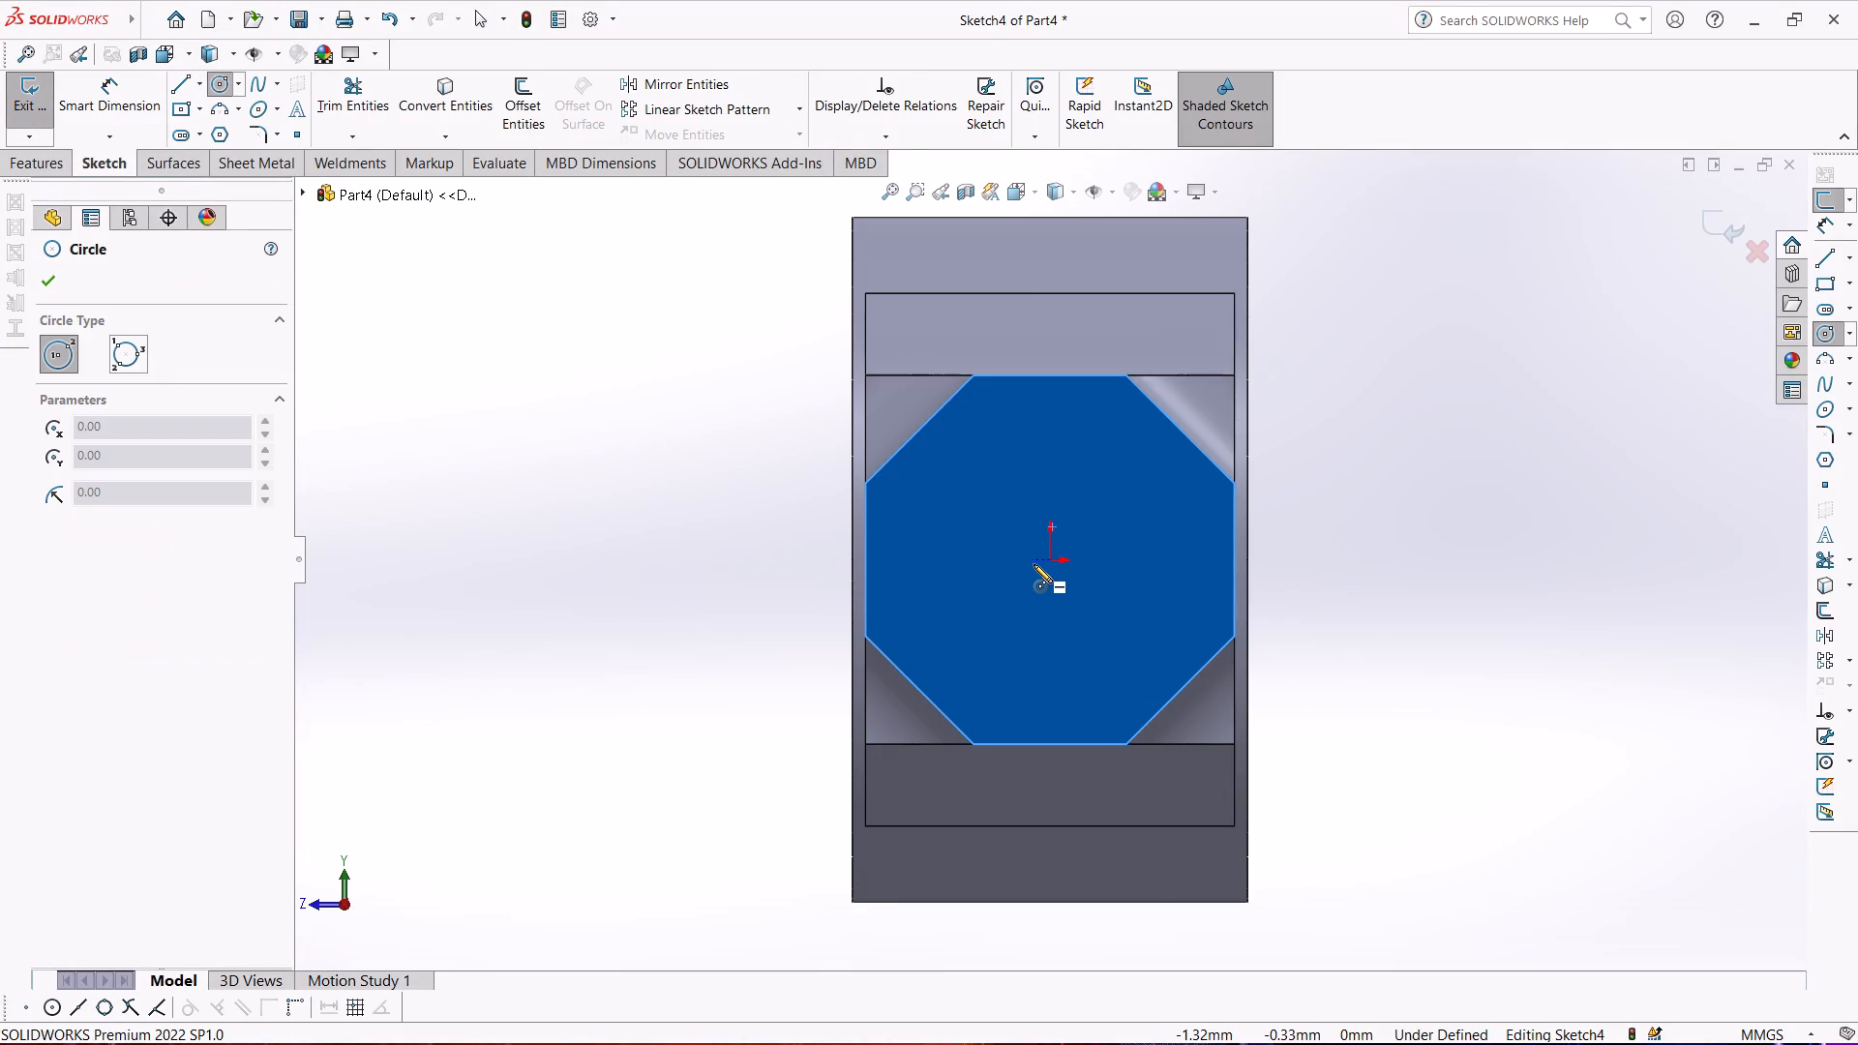
left_click(1050, 564)
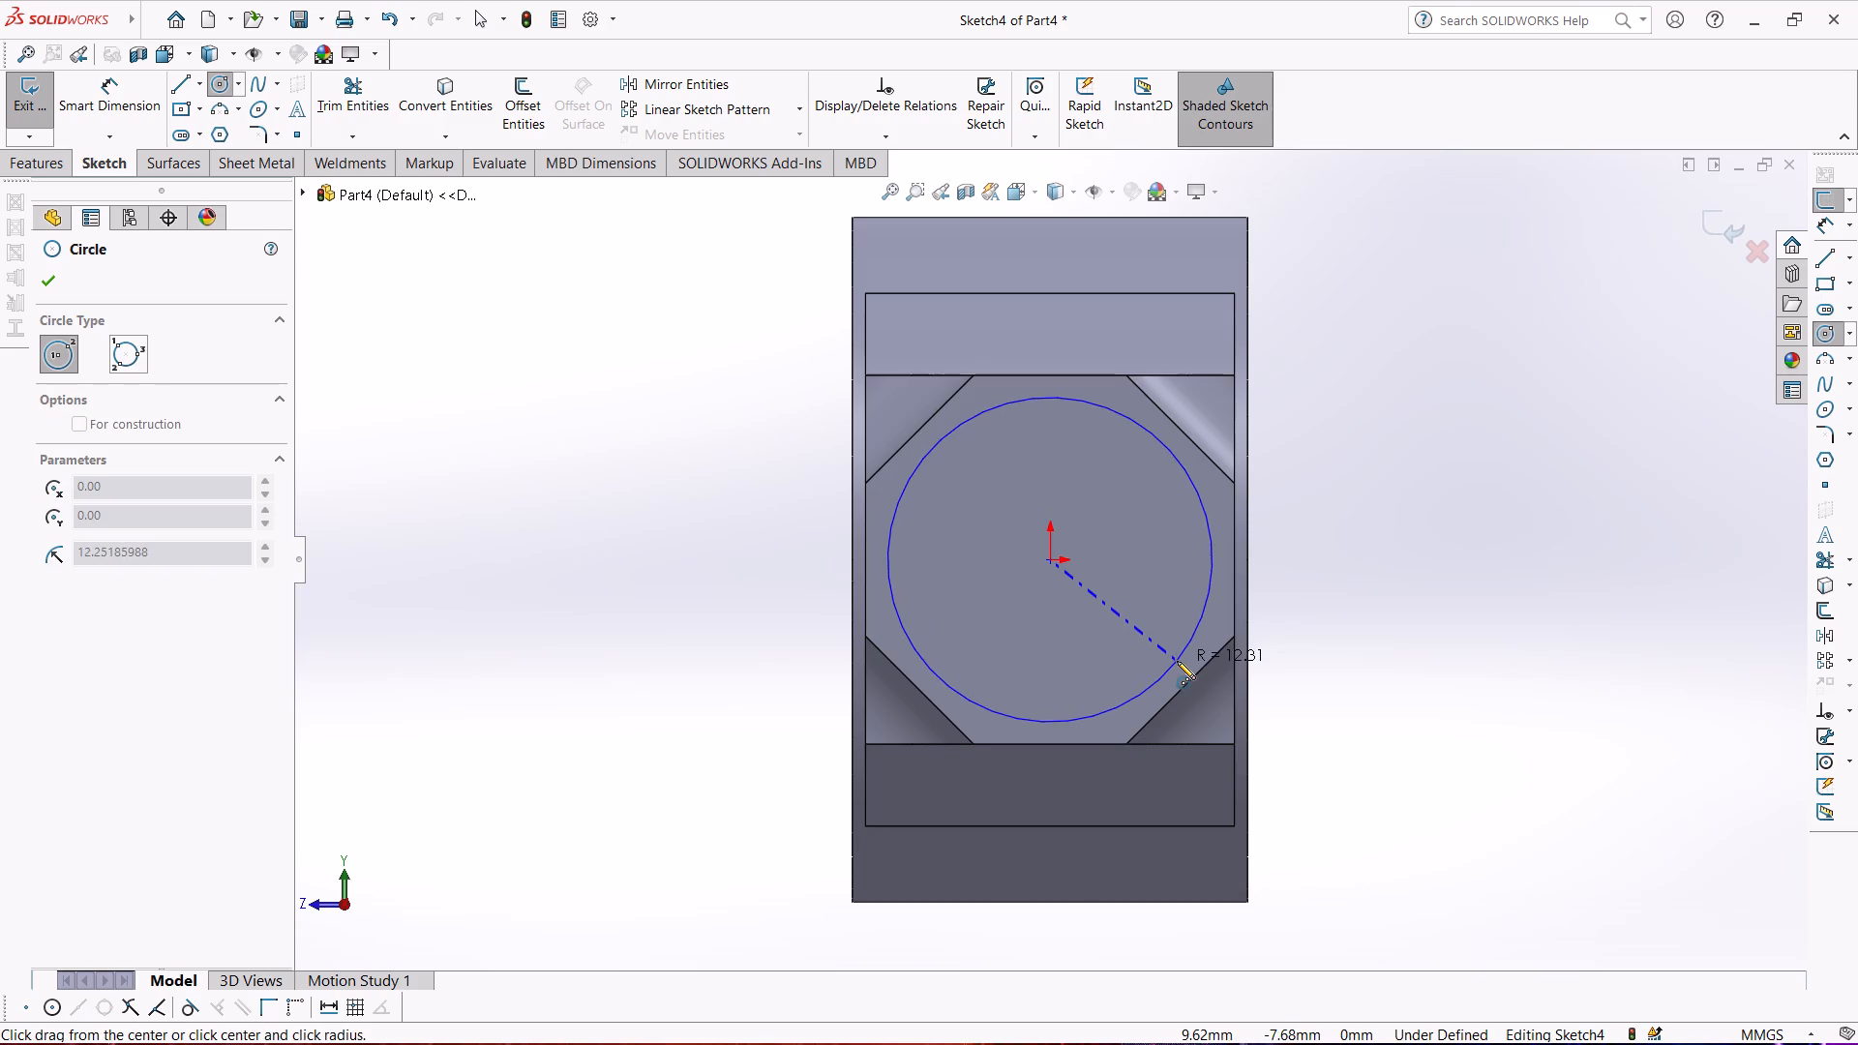
left_click(1177, 661)
left_click(116, 88)
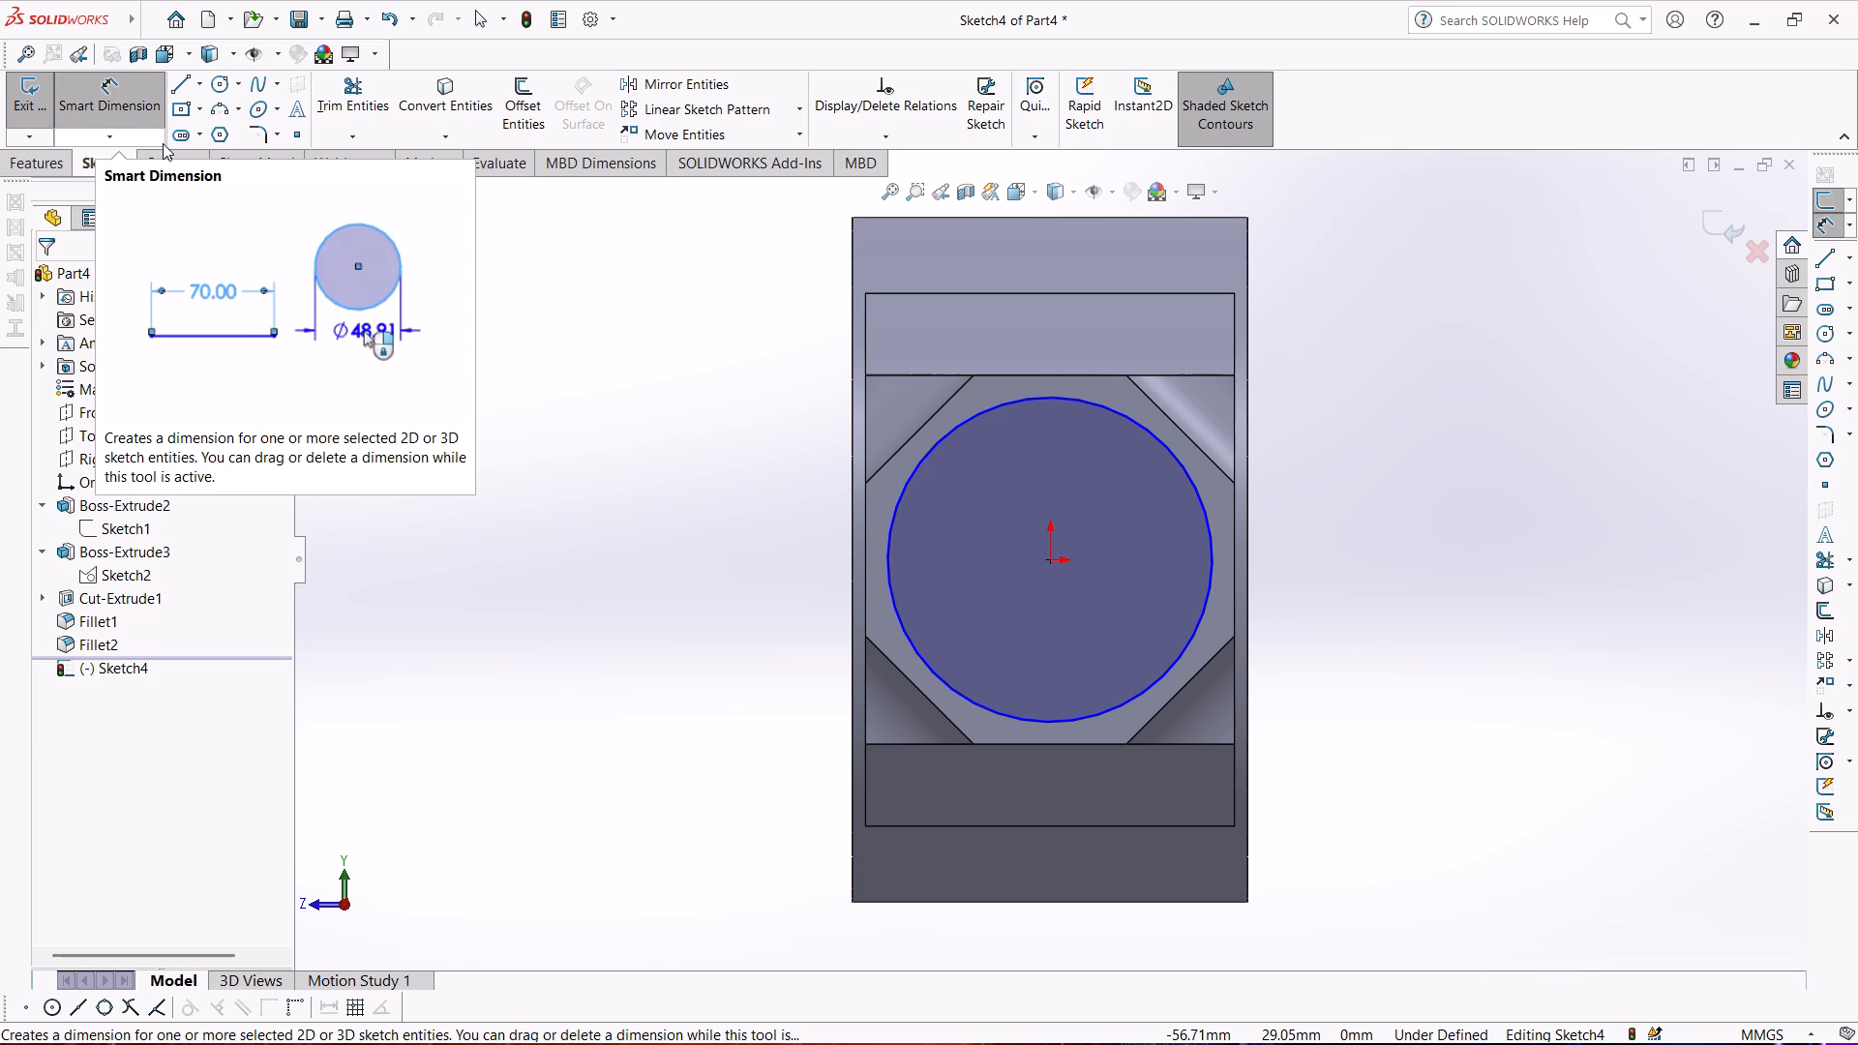
left_click(901, 493)
left_click(636, 481)
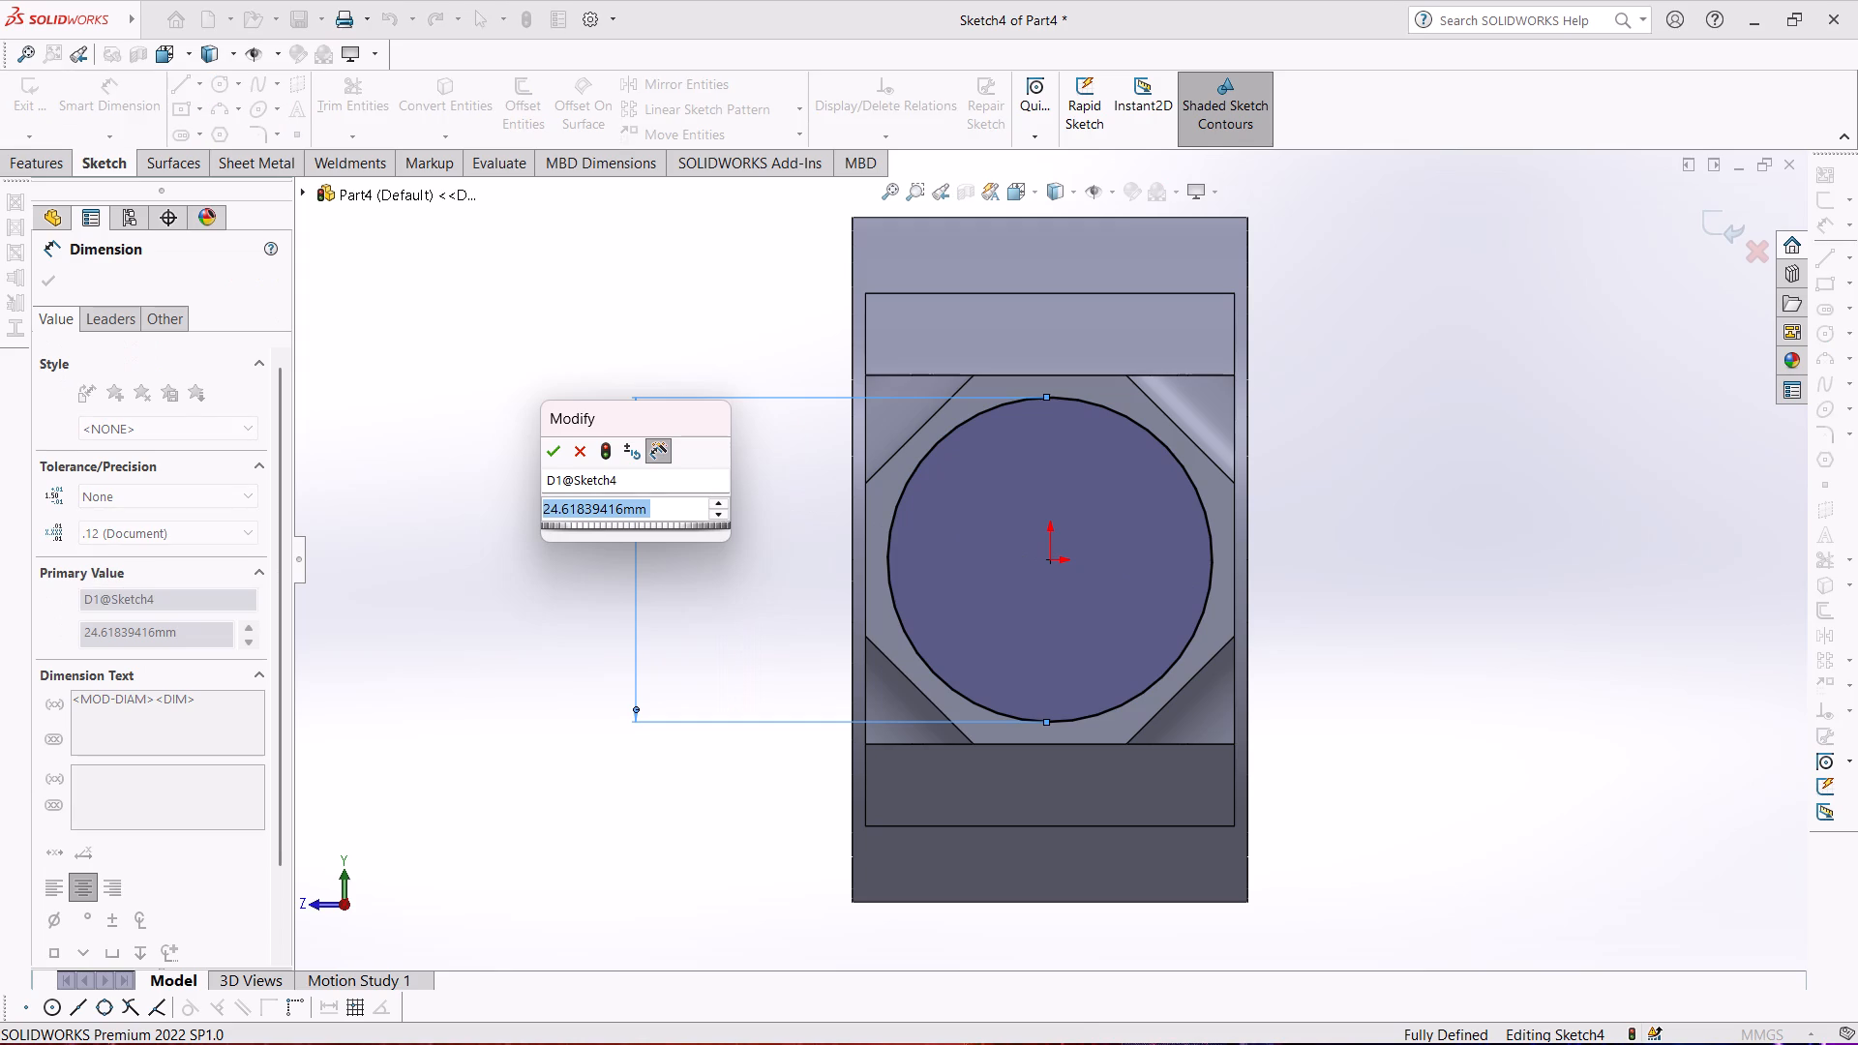
type("25")
key("Return")
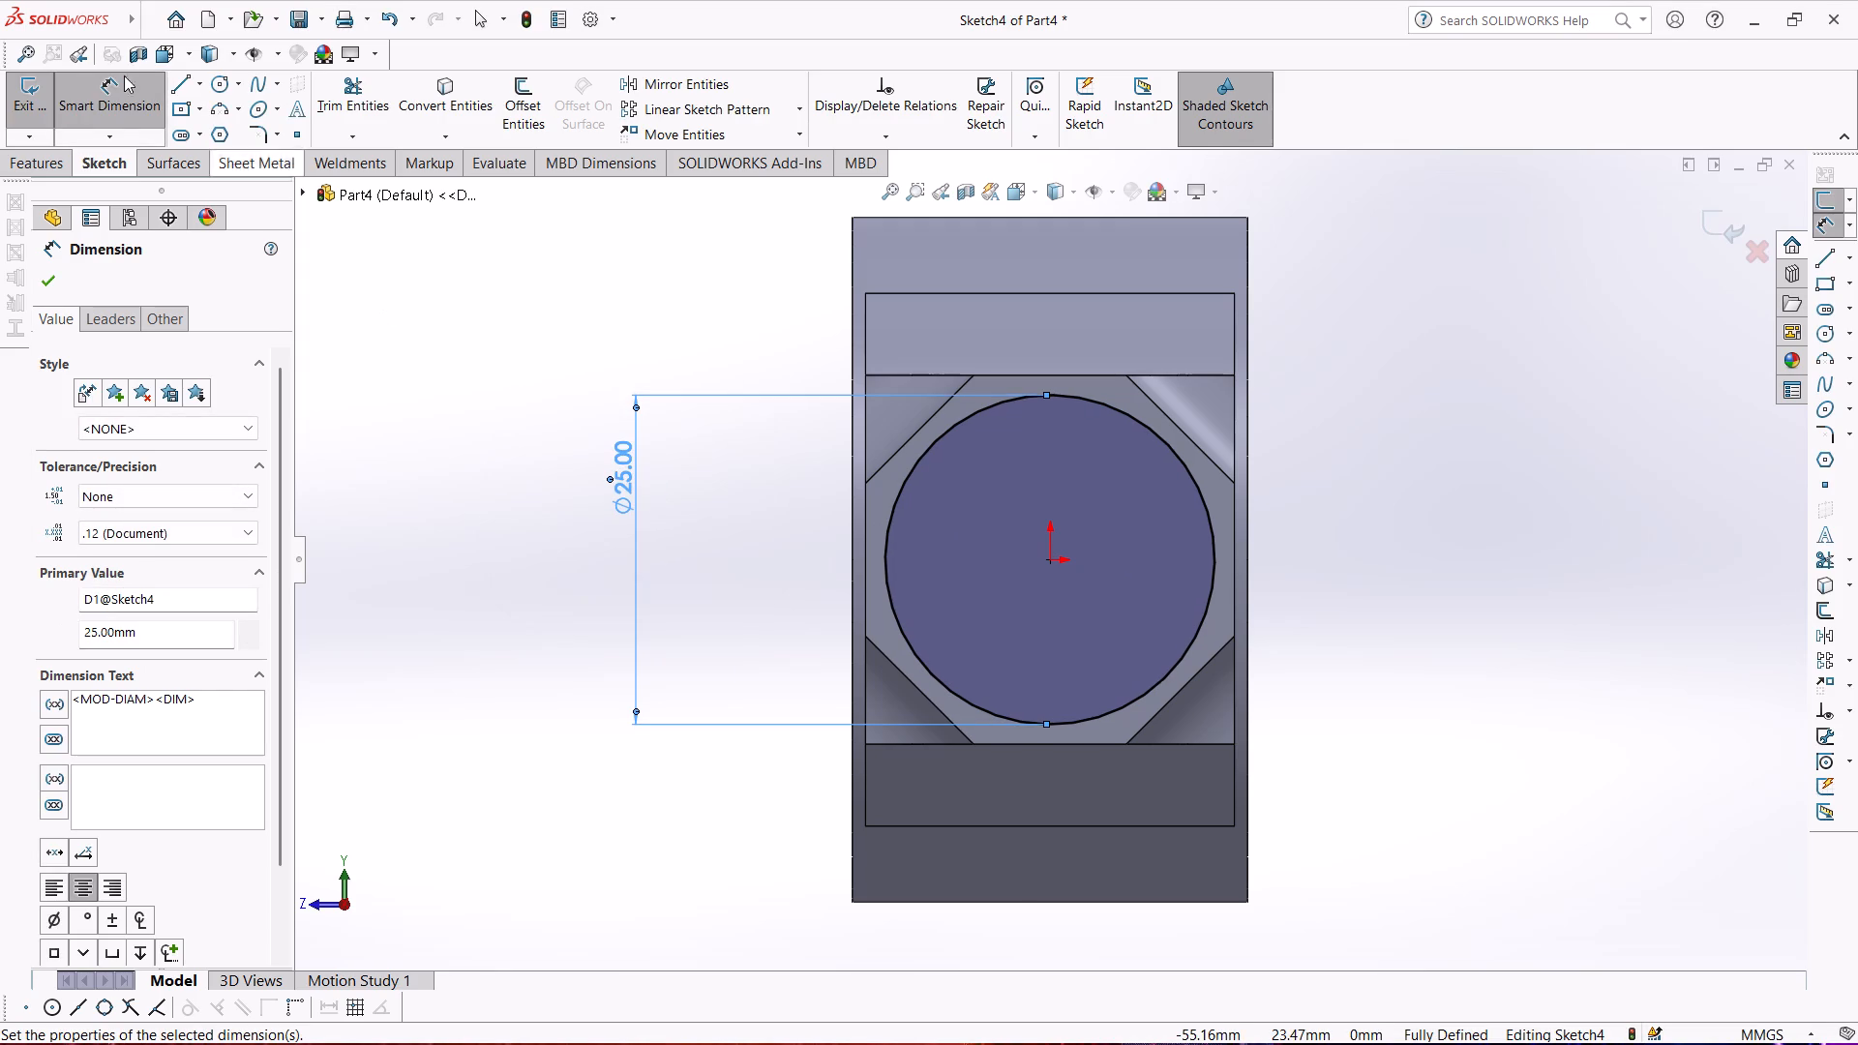
left_click(7, 94)
Extrude the circle as a blind boss 25 mm outward from the octagonal end face, merged with the shank.
left_click(45, 158)
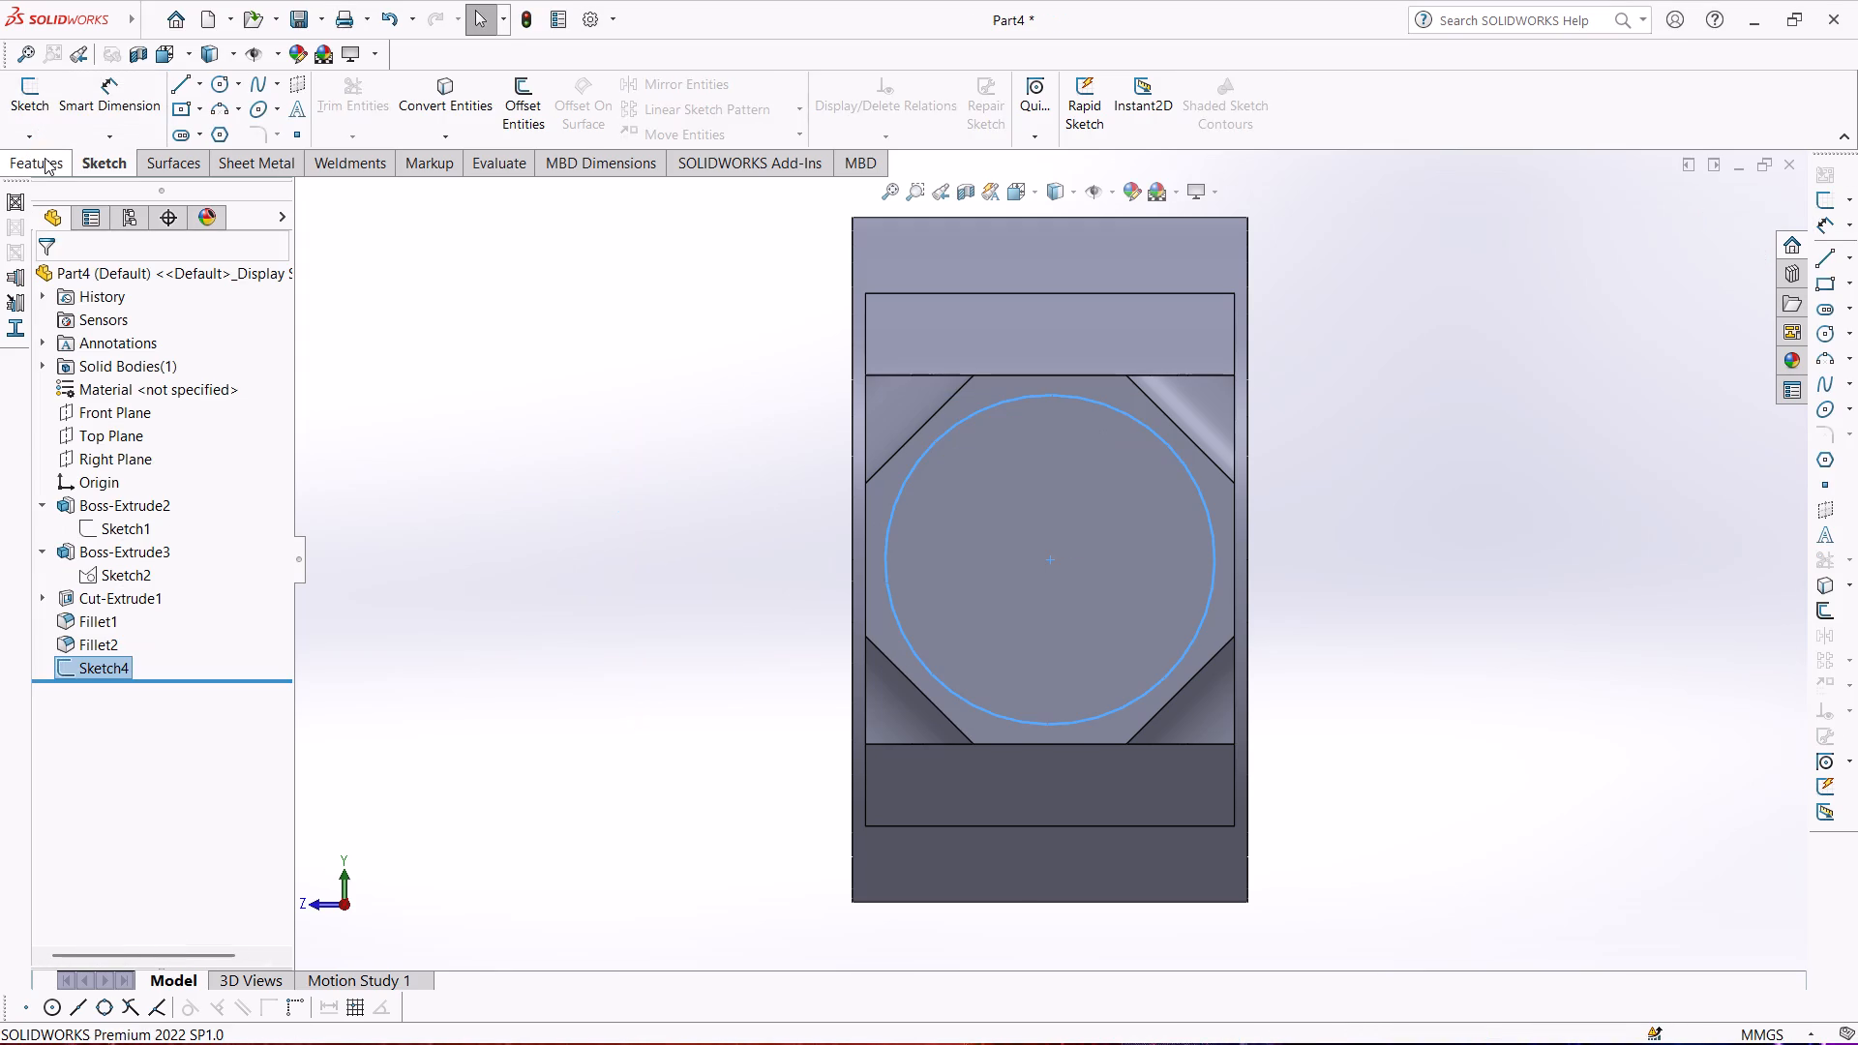
left_click(40, 103)
middle_click_drag(410, 395, 514, 429)
scroll(514, 429, "up", 3)
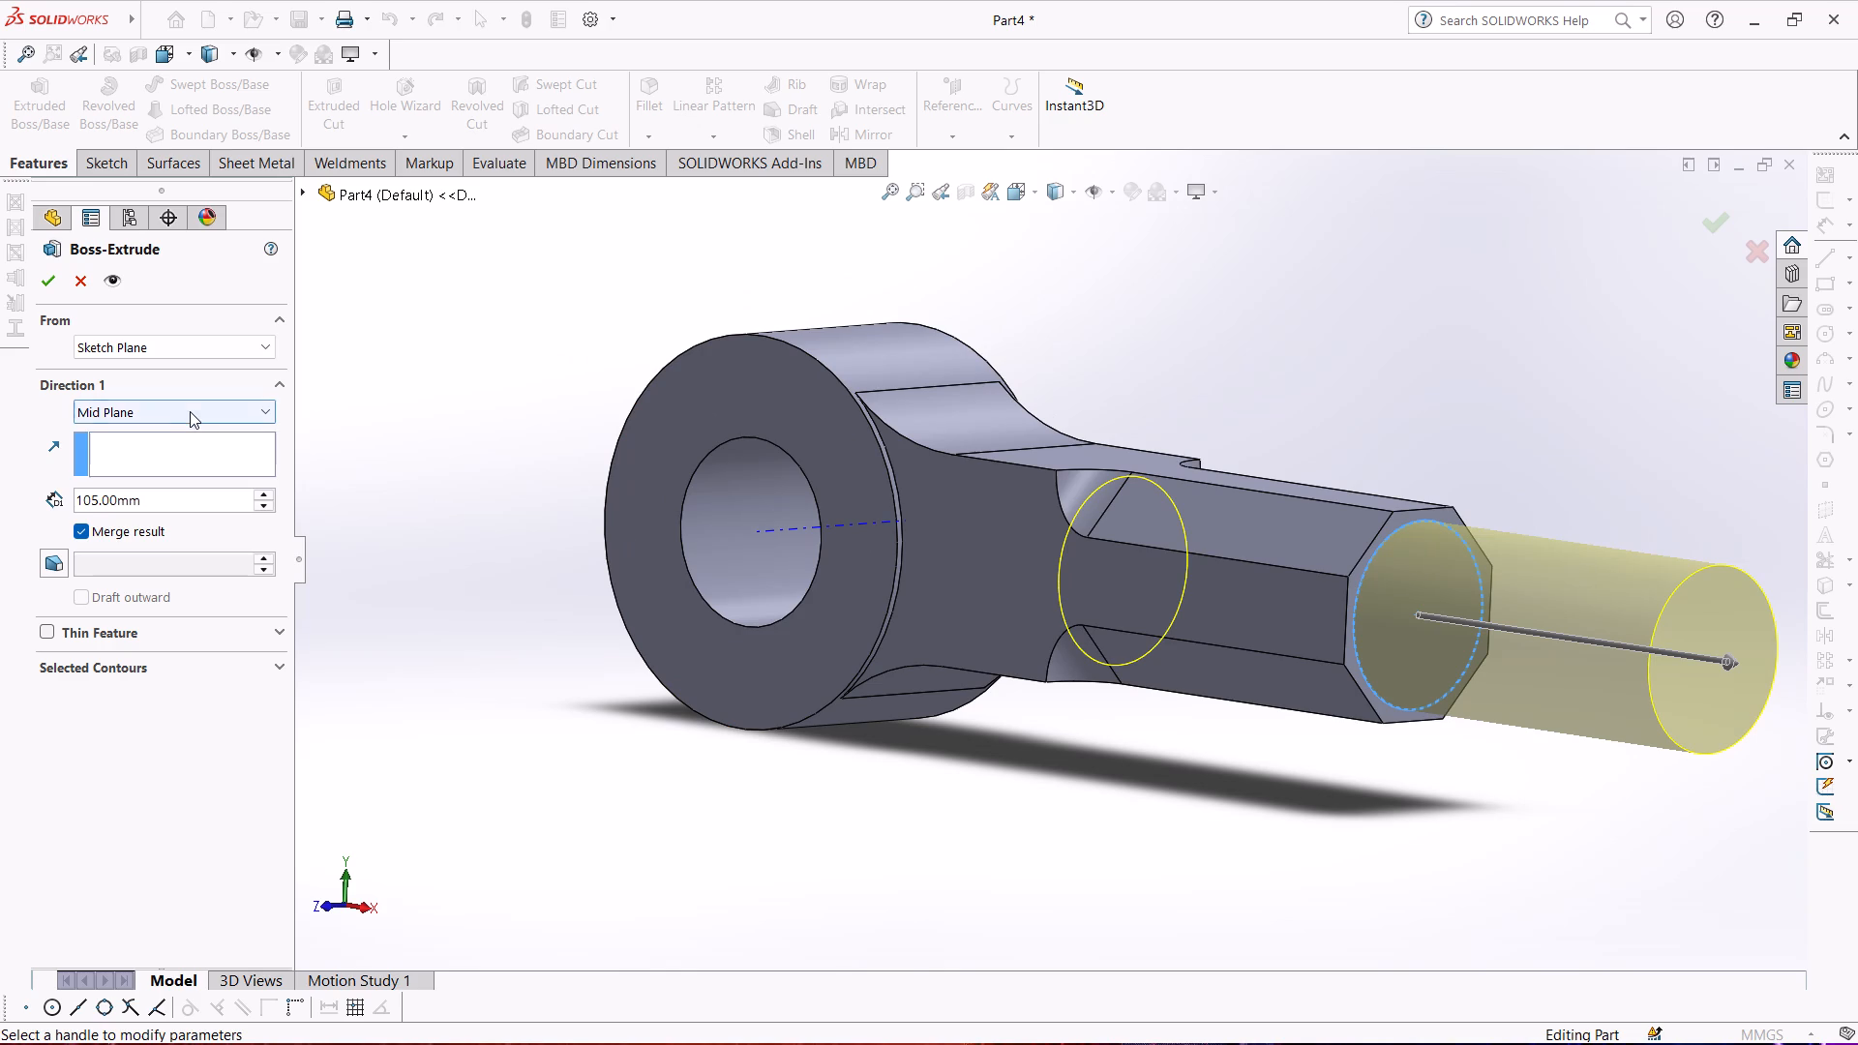
left_click(188, 408)
left_click(177, 431)
scroll(314, 482, "up", 5)
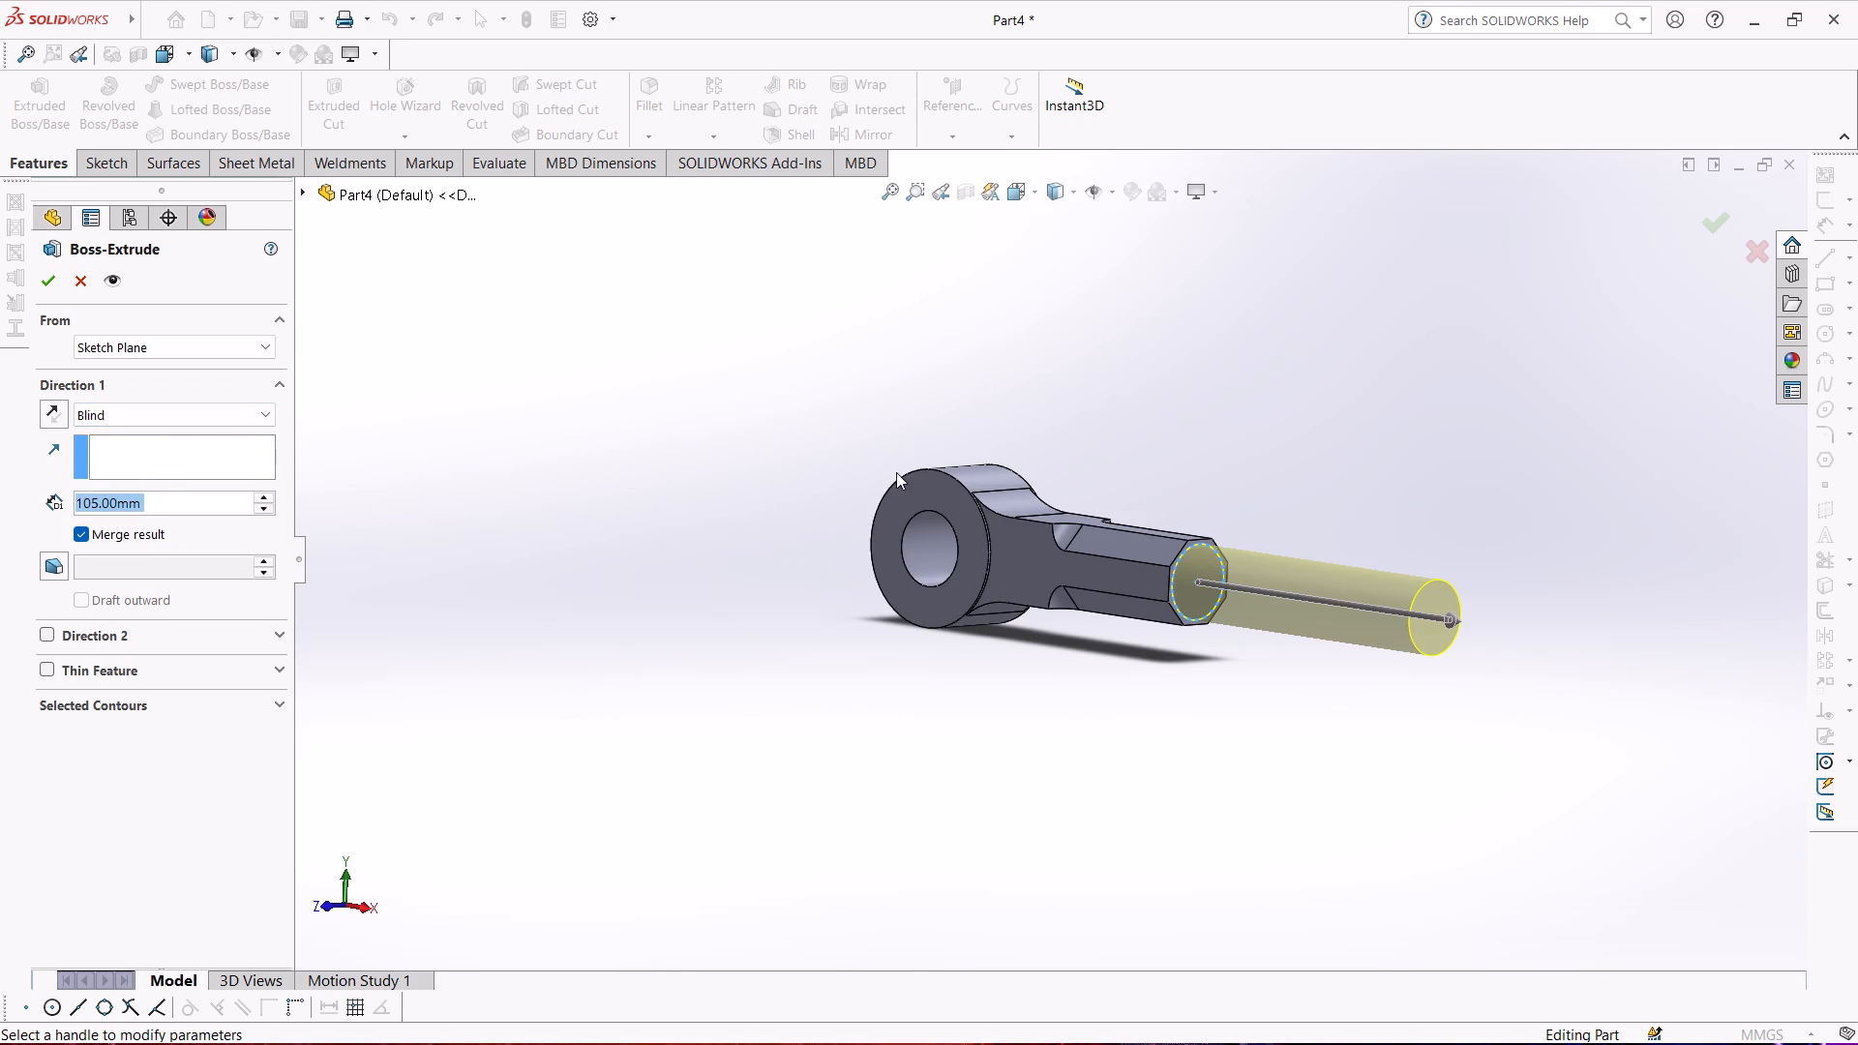
scroll(908, 474, "down", 4)
scroll(926, 488, "up", 5)
scroll(1156, 522, "down", 5)
scroll(1245, 566, "up", 1)
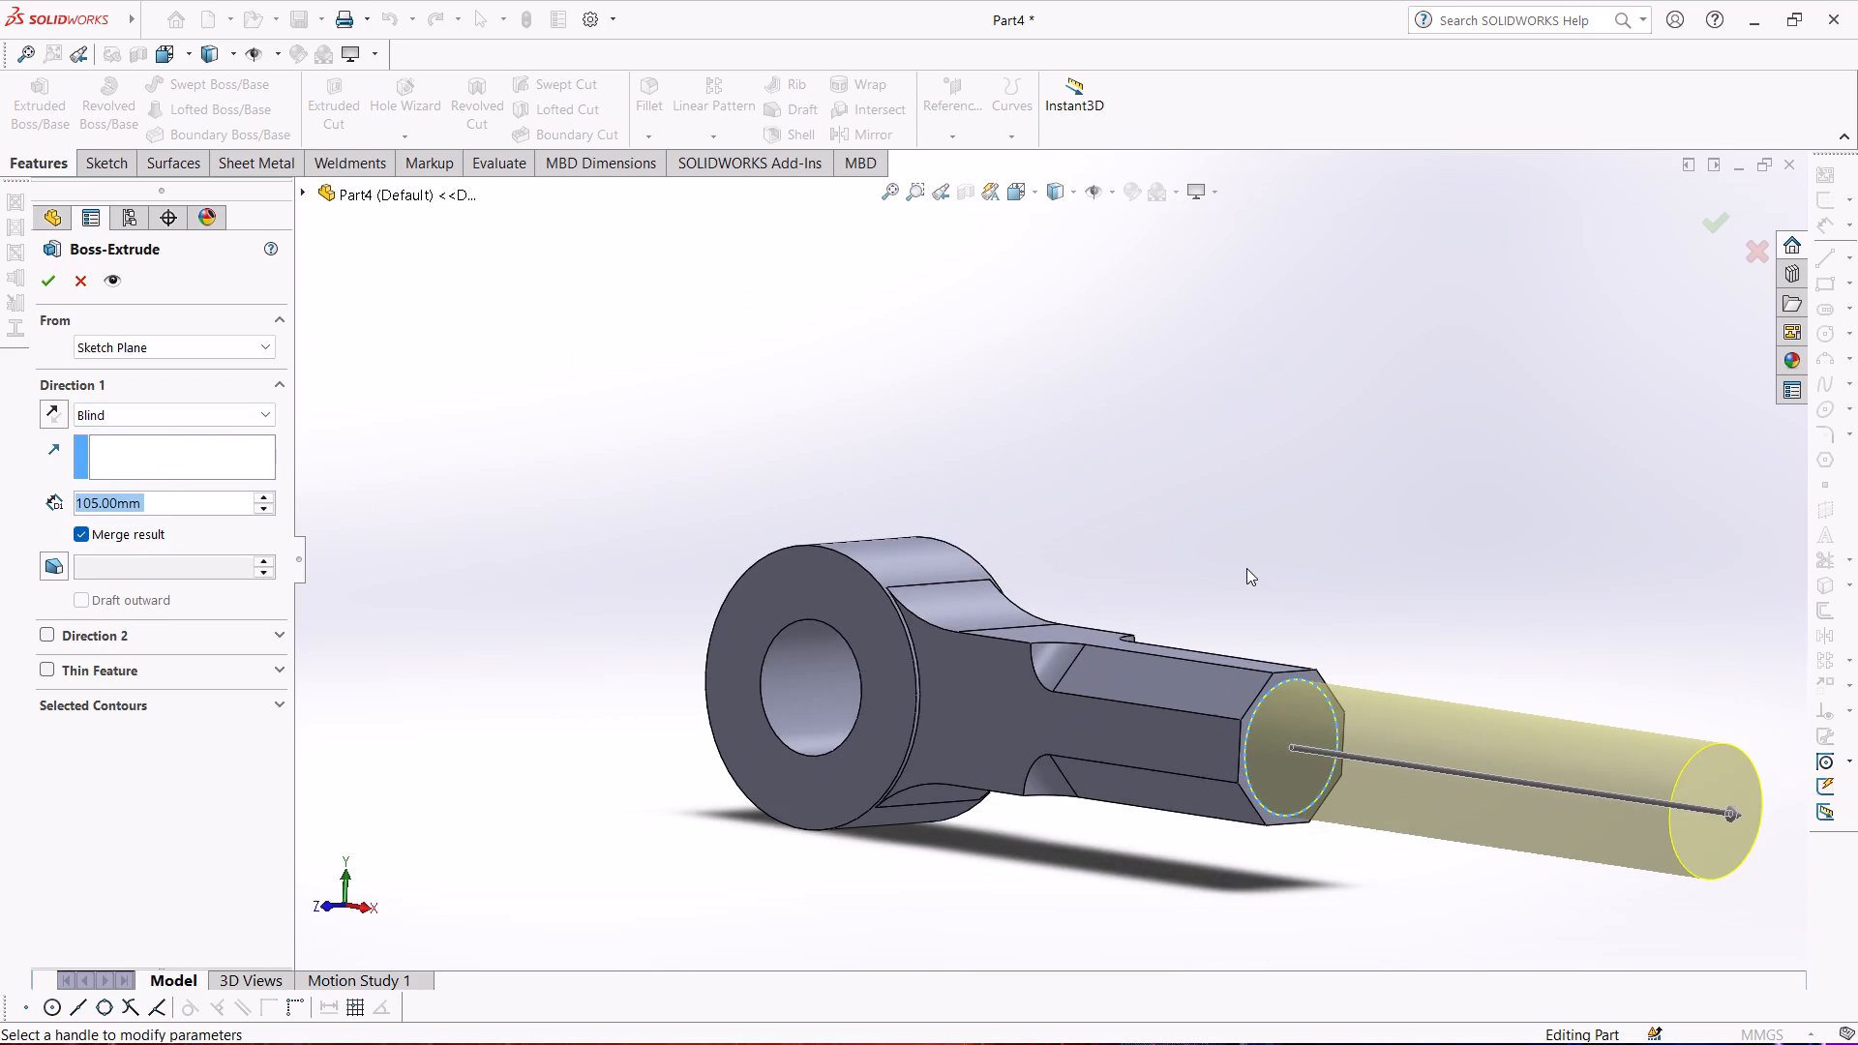
middle_click_drag(1247, 570, 1292, 612)
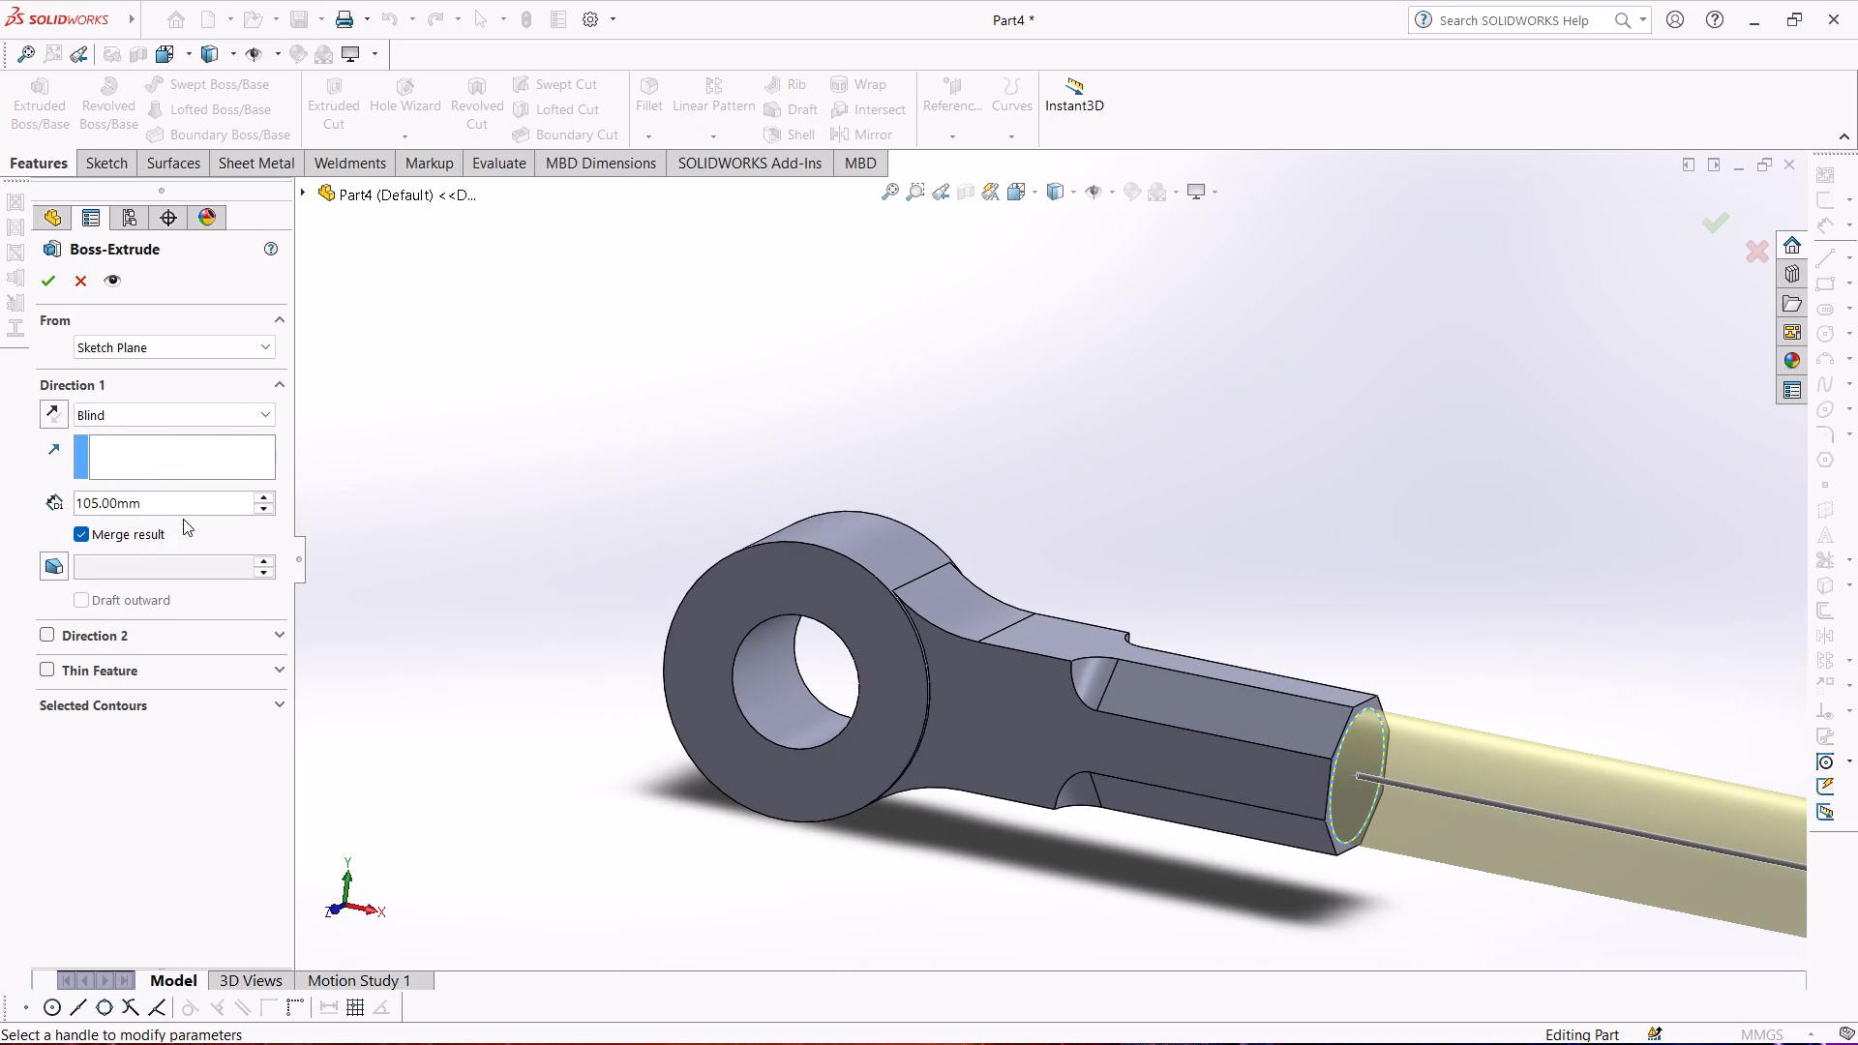
left_click(58, 418)
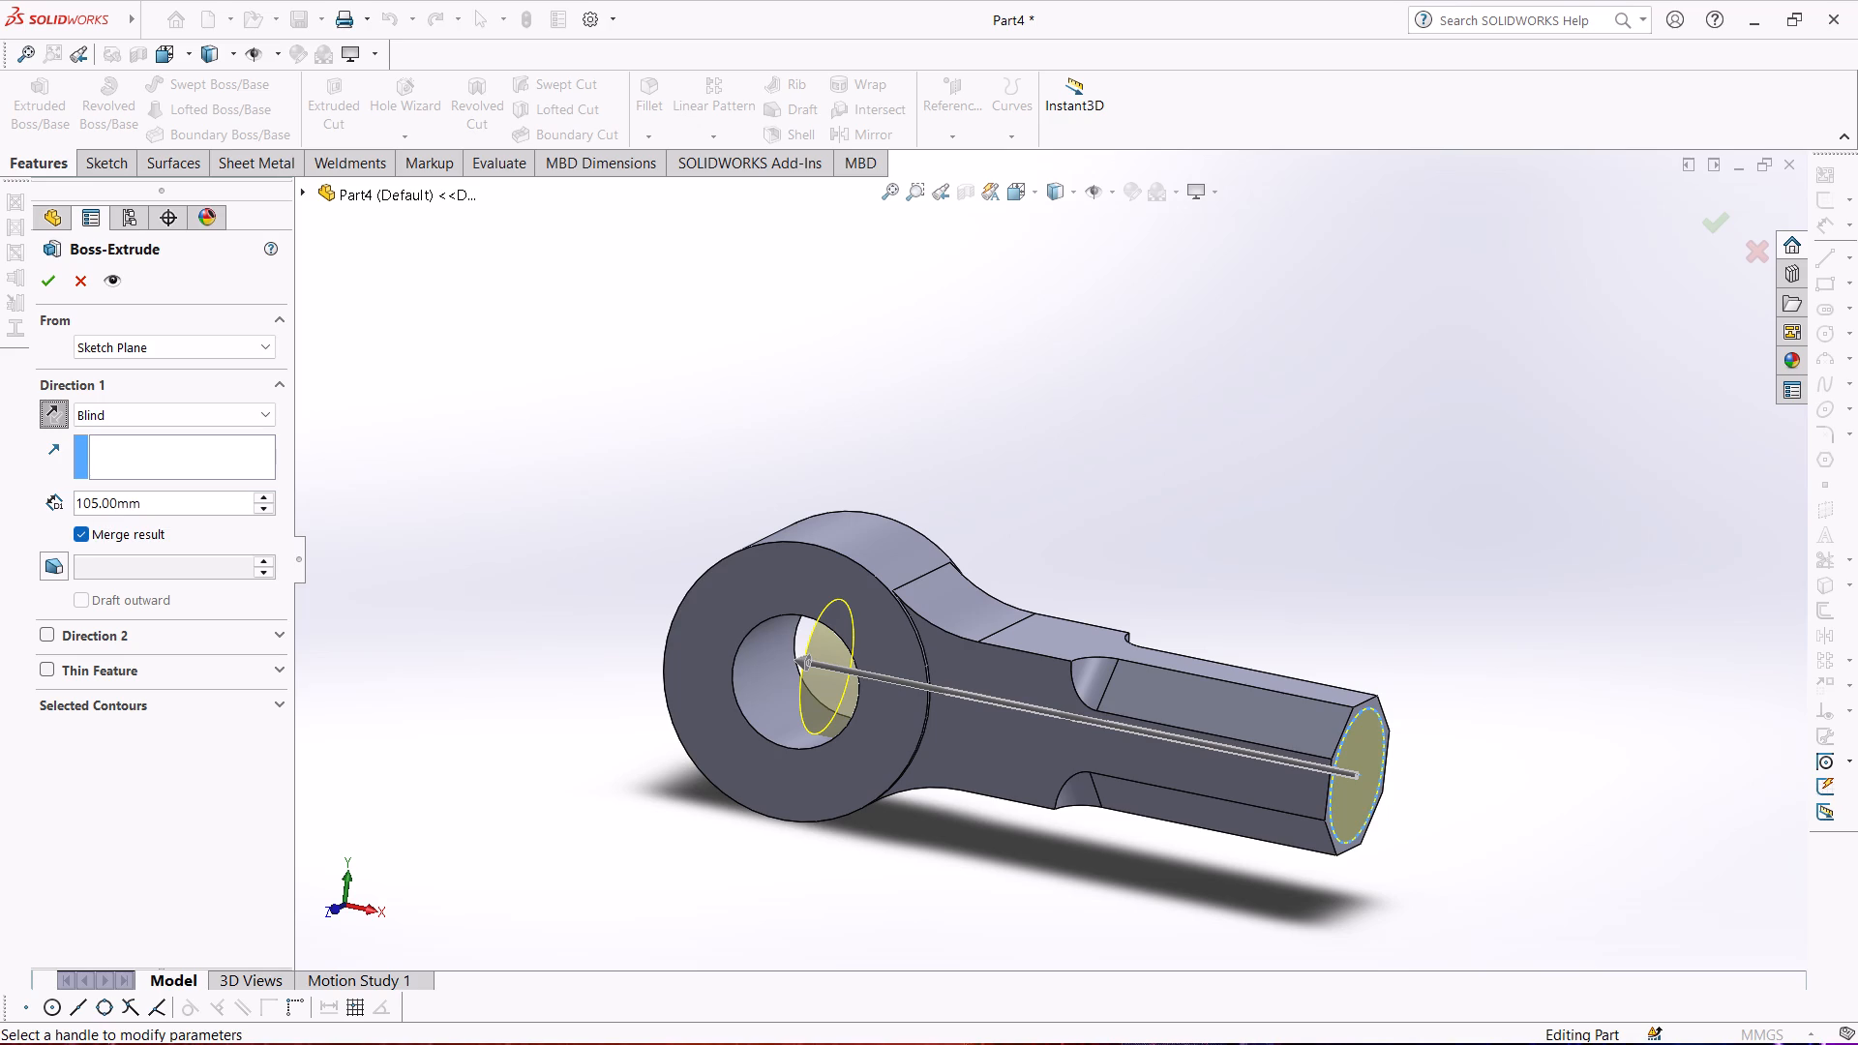
left_click(61, 407)
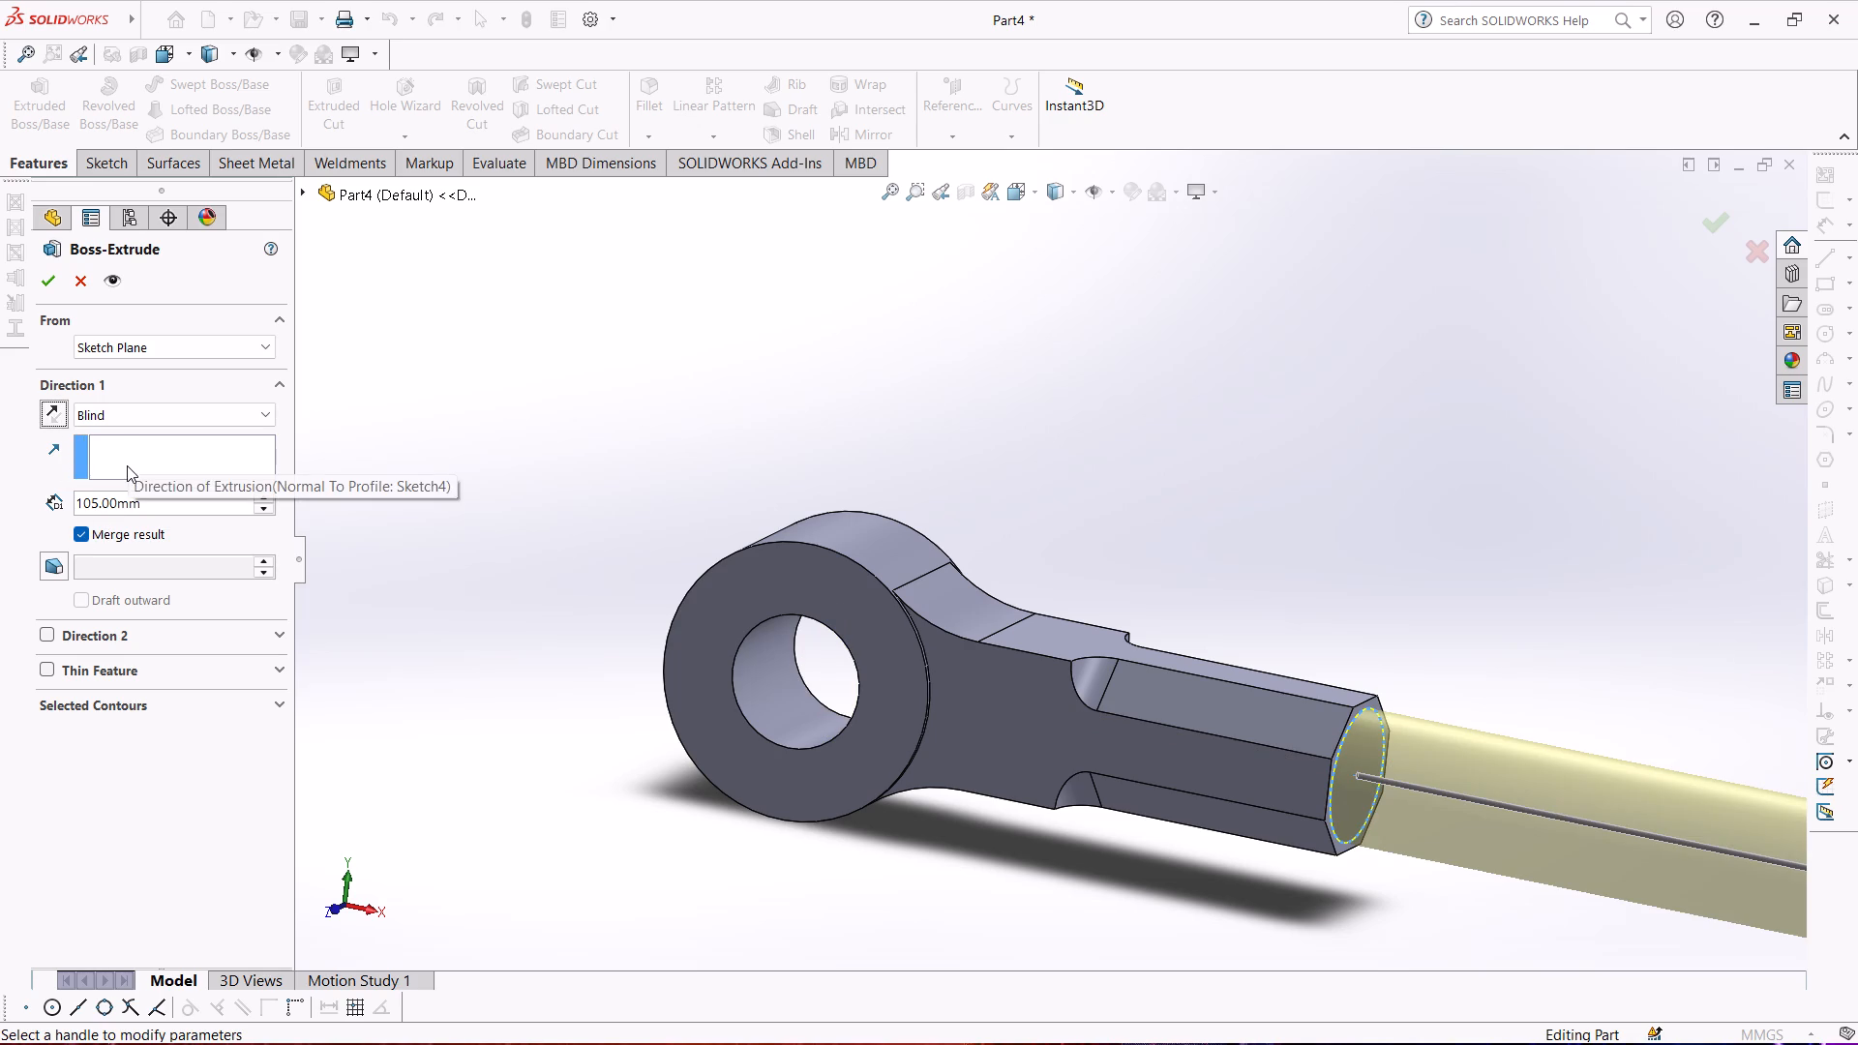
left_click_drag(146, 494, 59, 516)
key("2")
key("5")
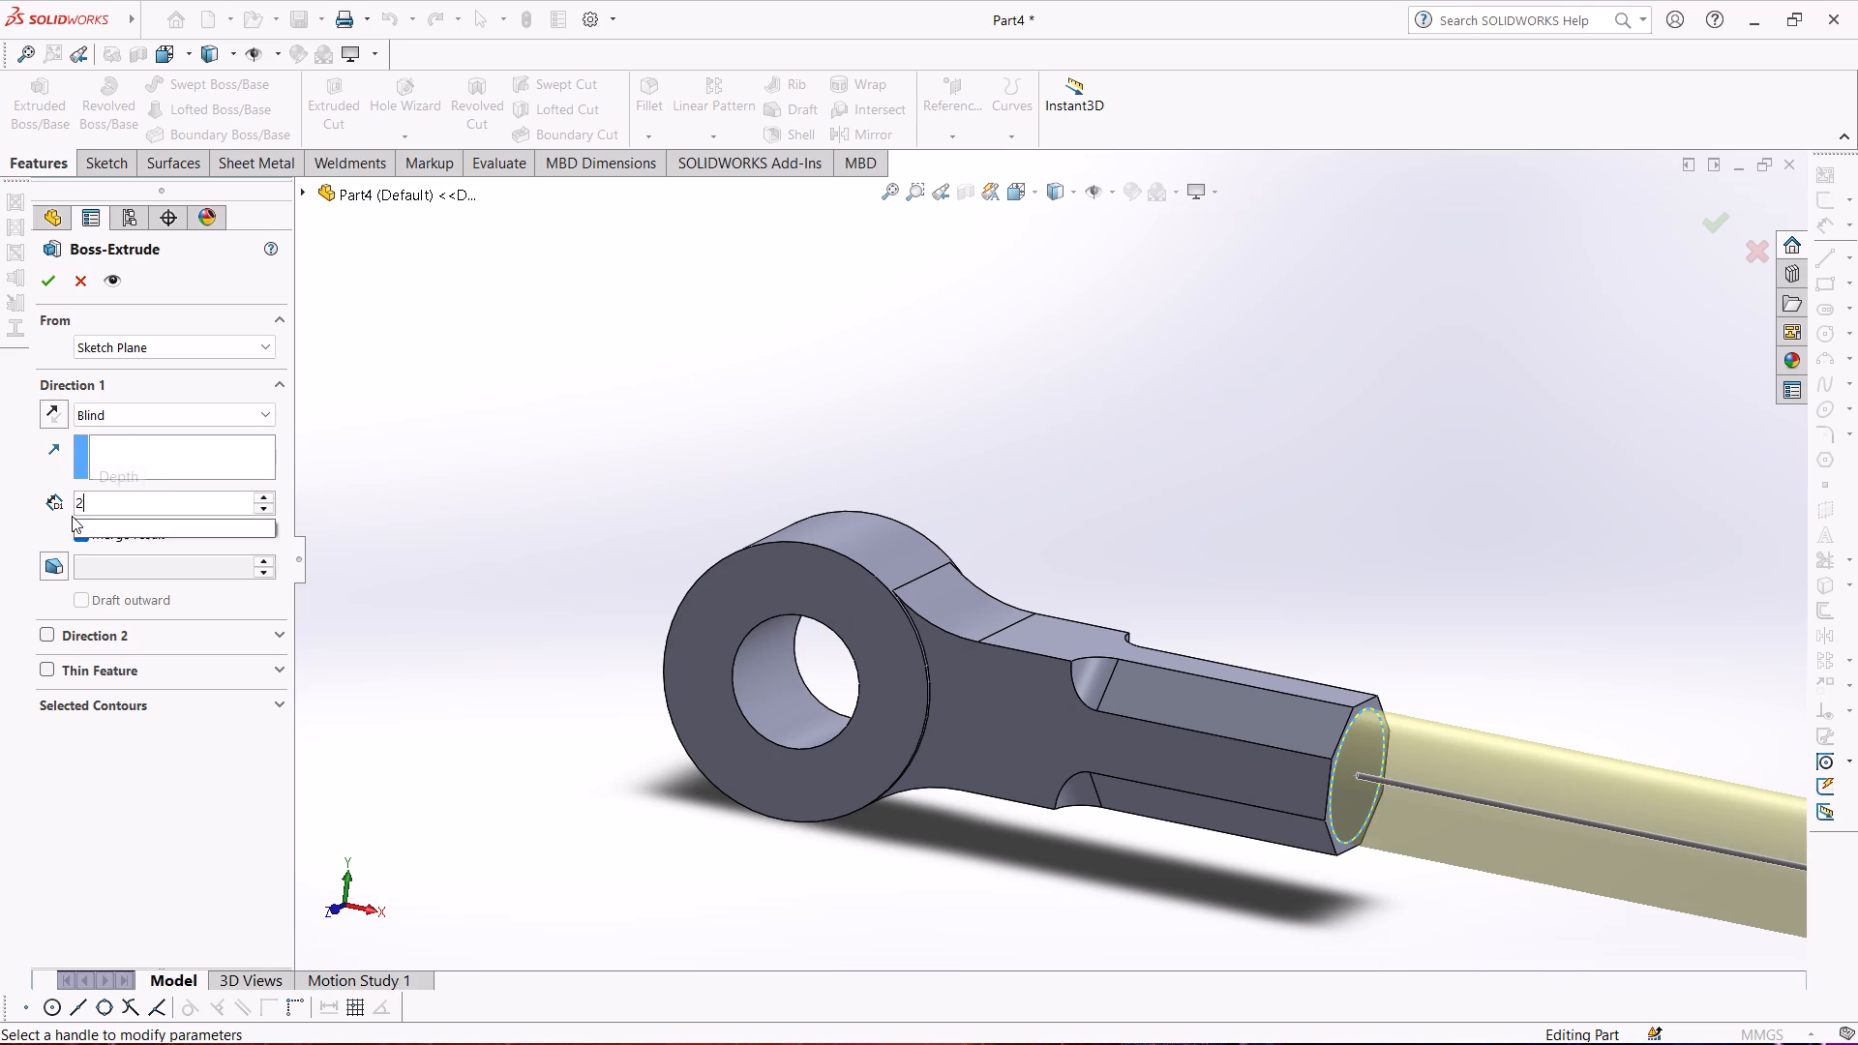
key("Return")
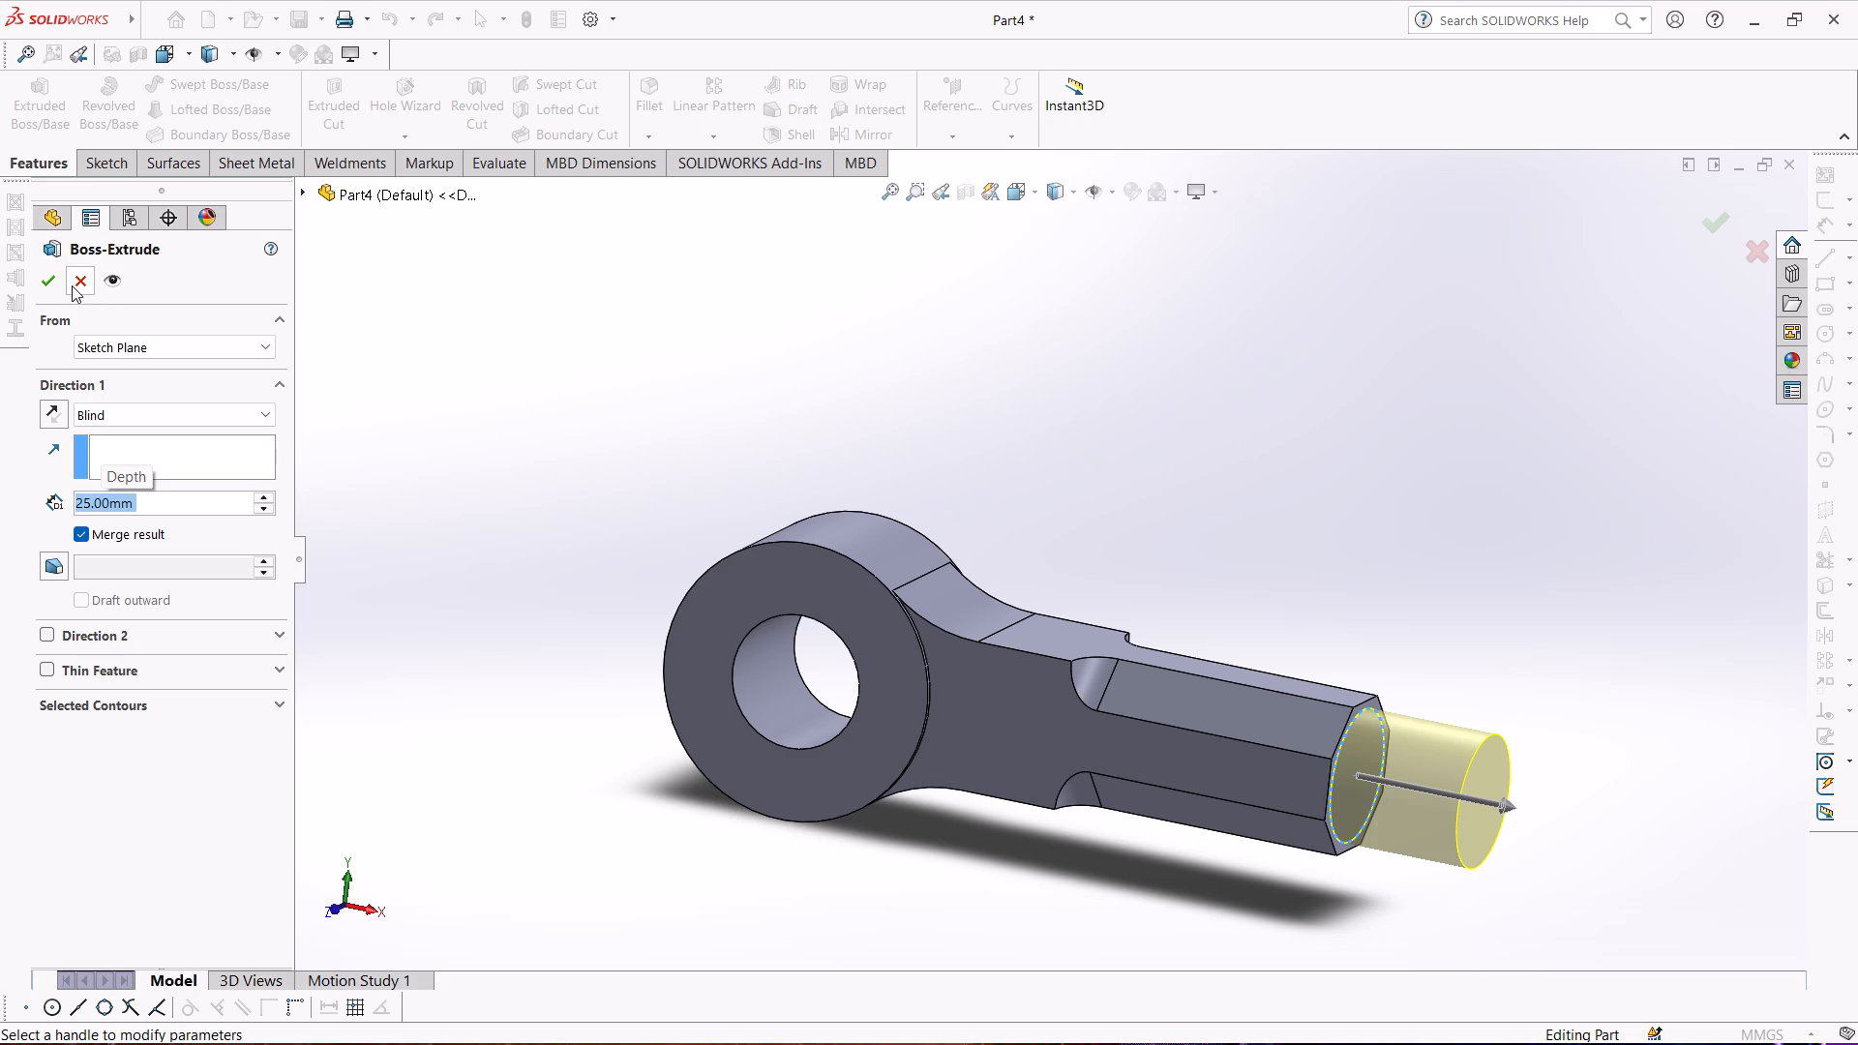
left_click(42, 278)
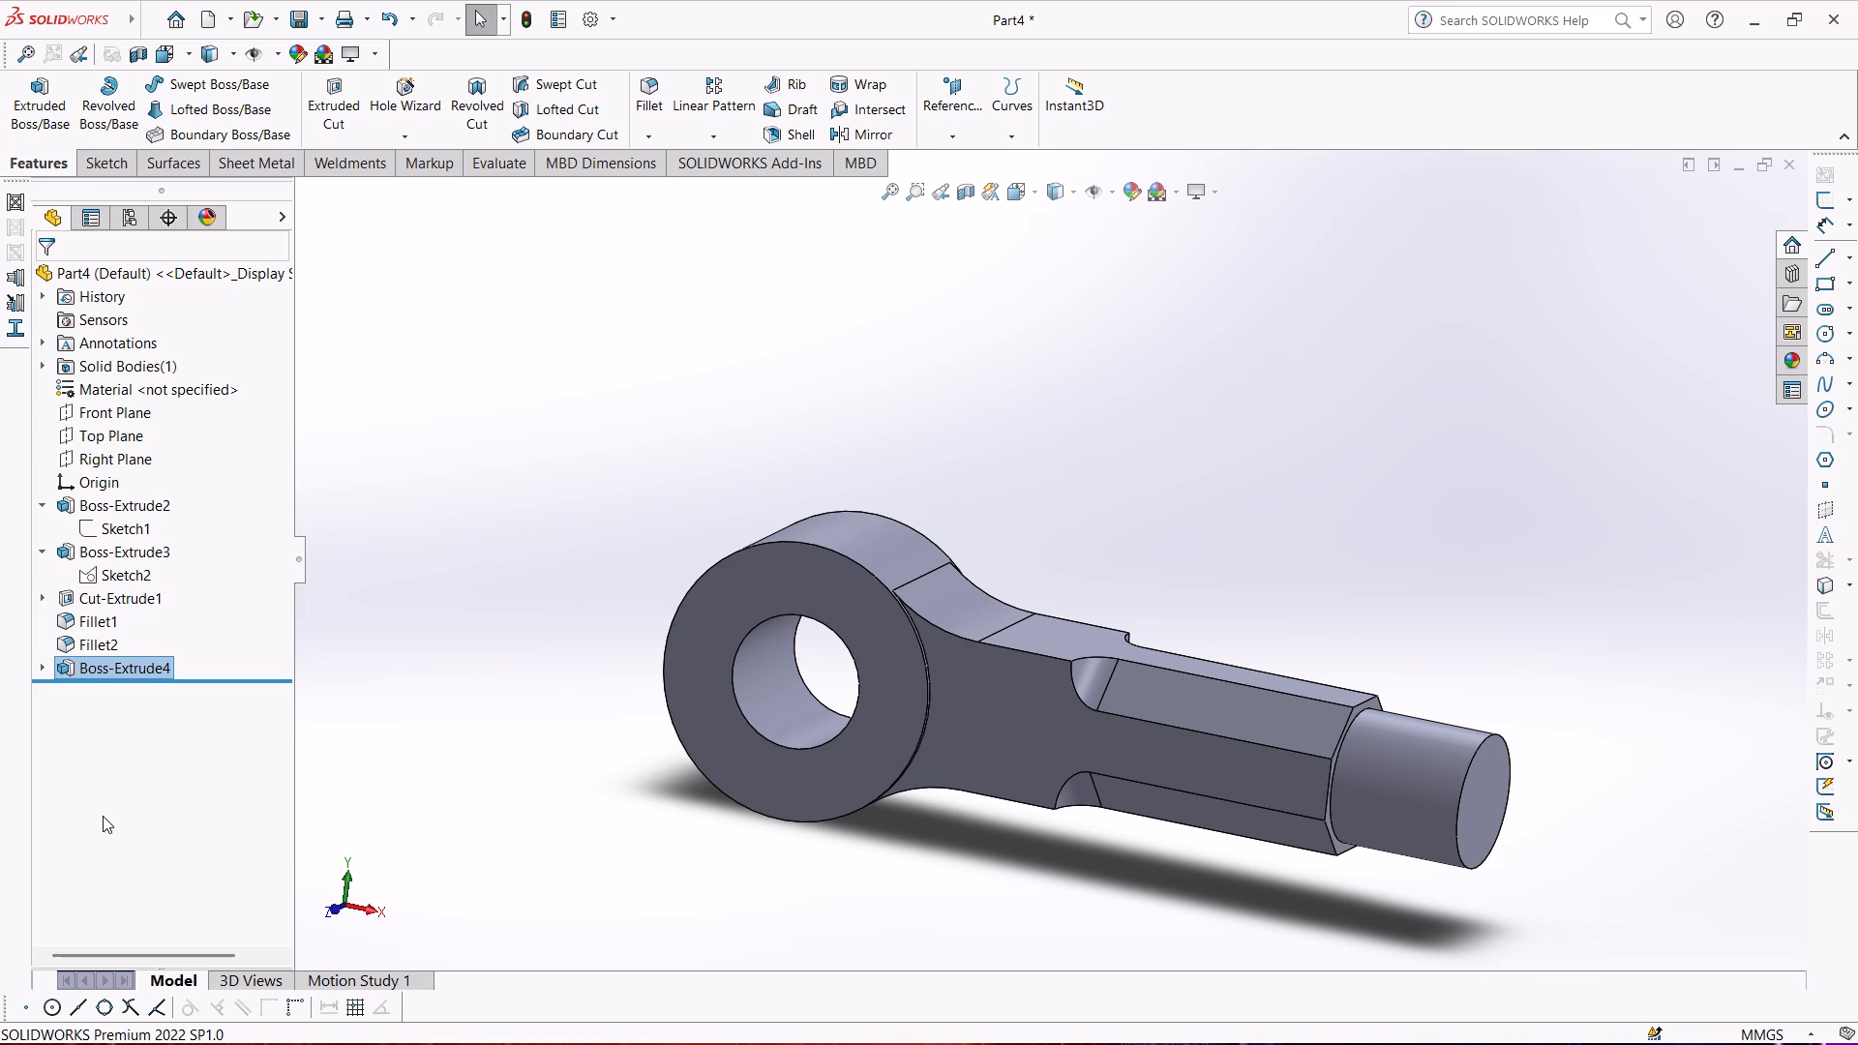
Examine the eye rod from several sides, including the new cylindrical end, octagonal shank and eye.
middle_click_drag(751, 821, 700, 815)
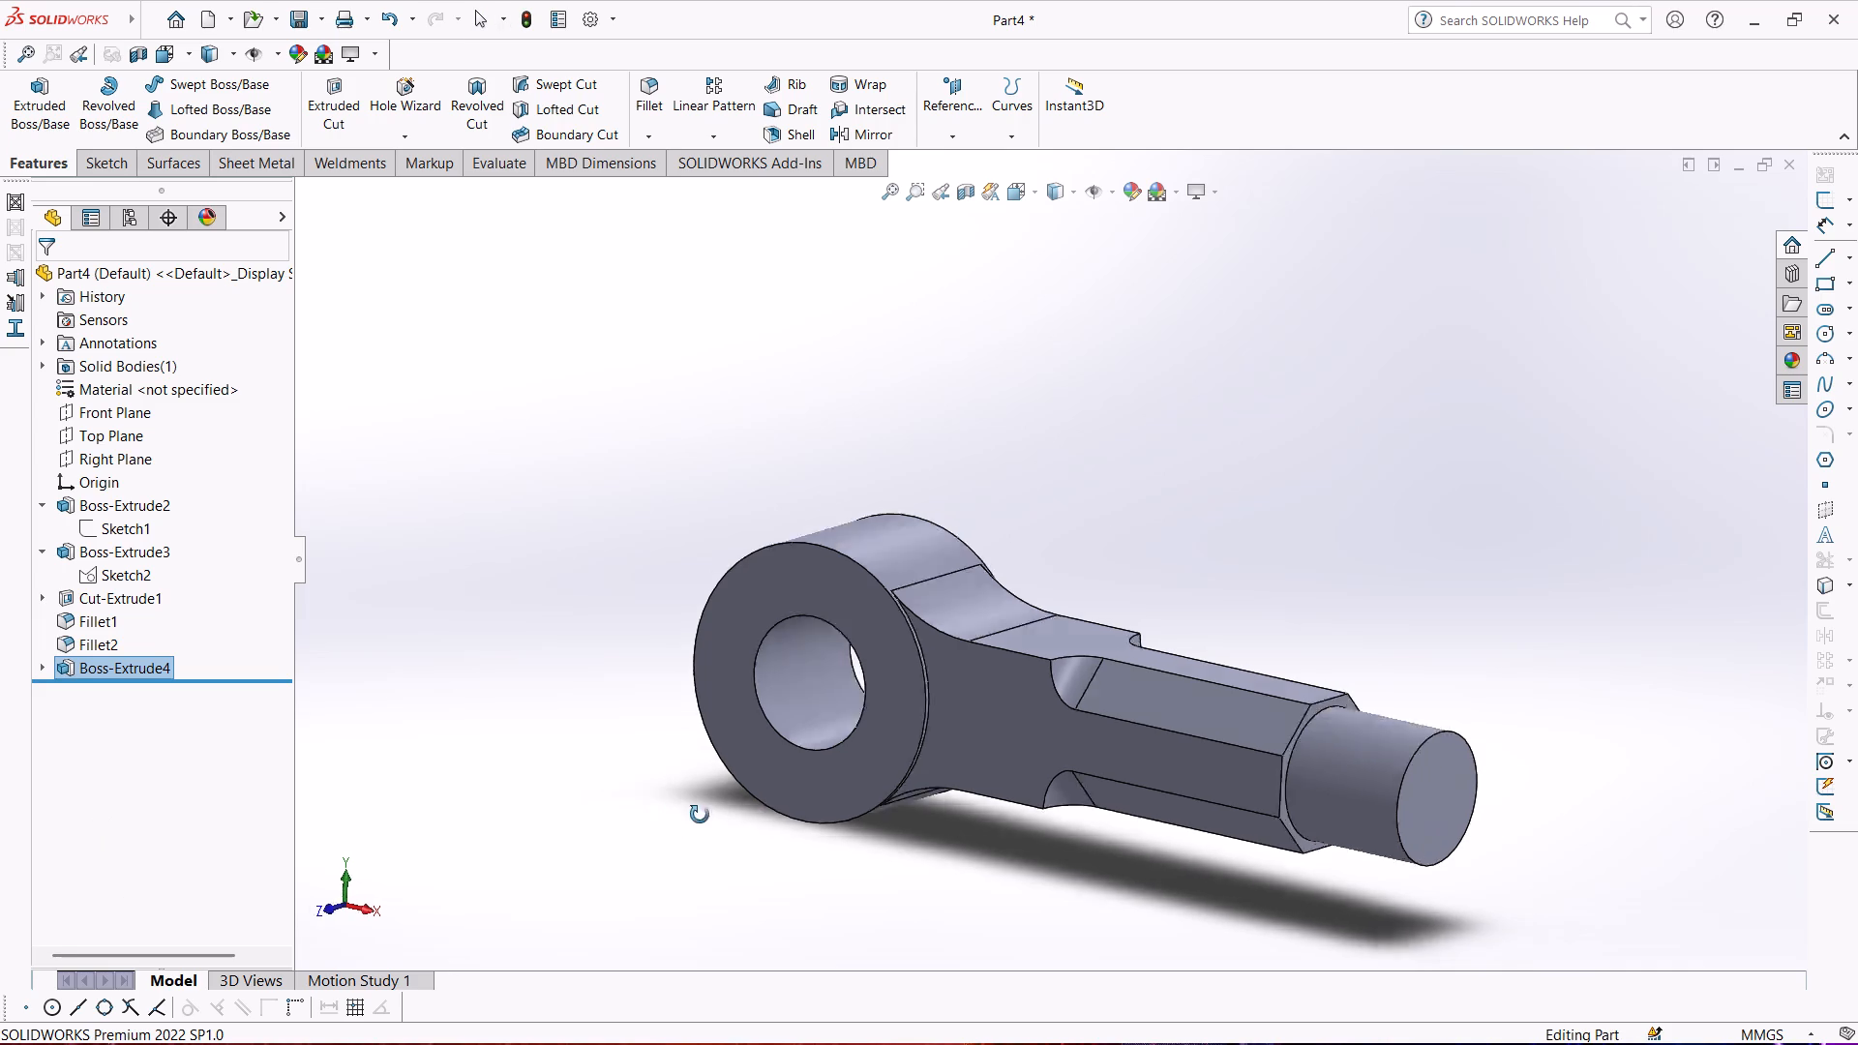
middle_click_drag(700, 815, 369, 823)
scroll(811, 792, "down", 2)
middle_click_drag(796, 795, 859, 805)
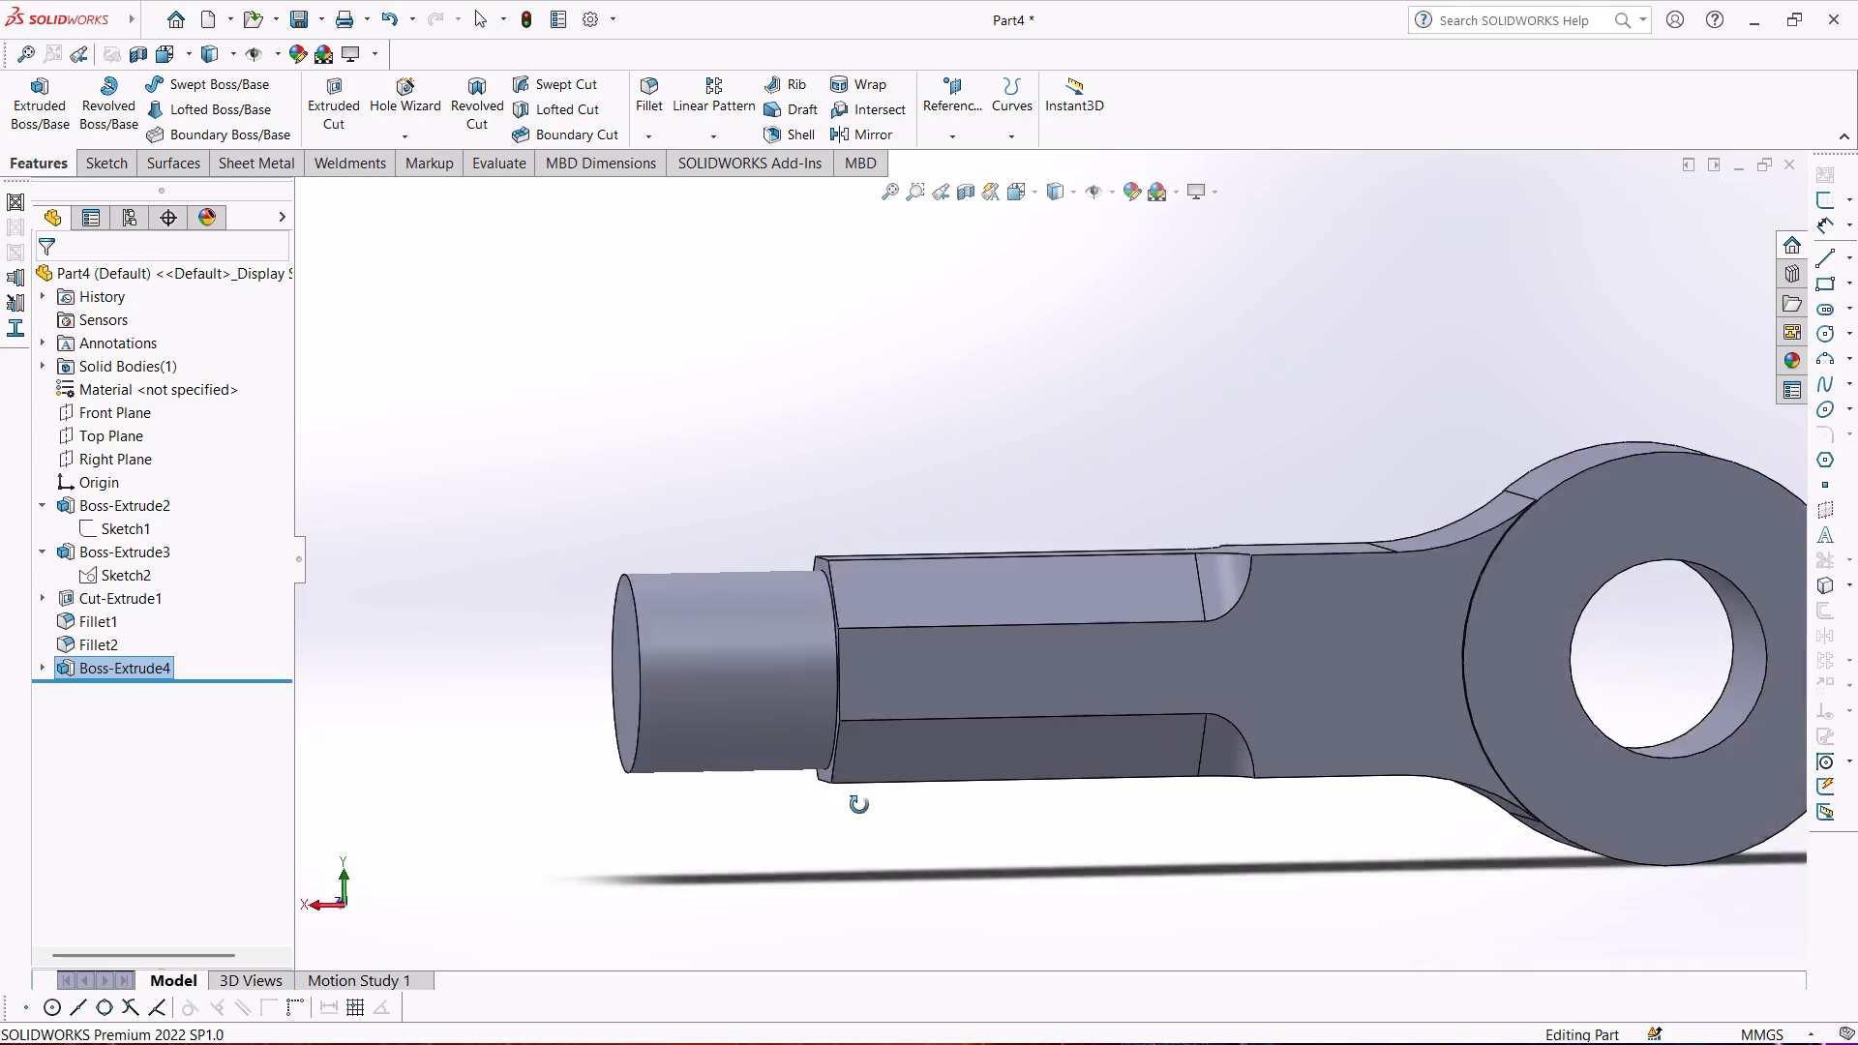
middle_click_drag(859, 805, 1038, 823)
scroll(1273, 692, "down", 3)
scroll(1272, 701, "up", 2)
middle_click_drag(1268, 701, 1128, 668)
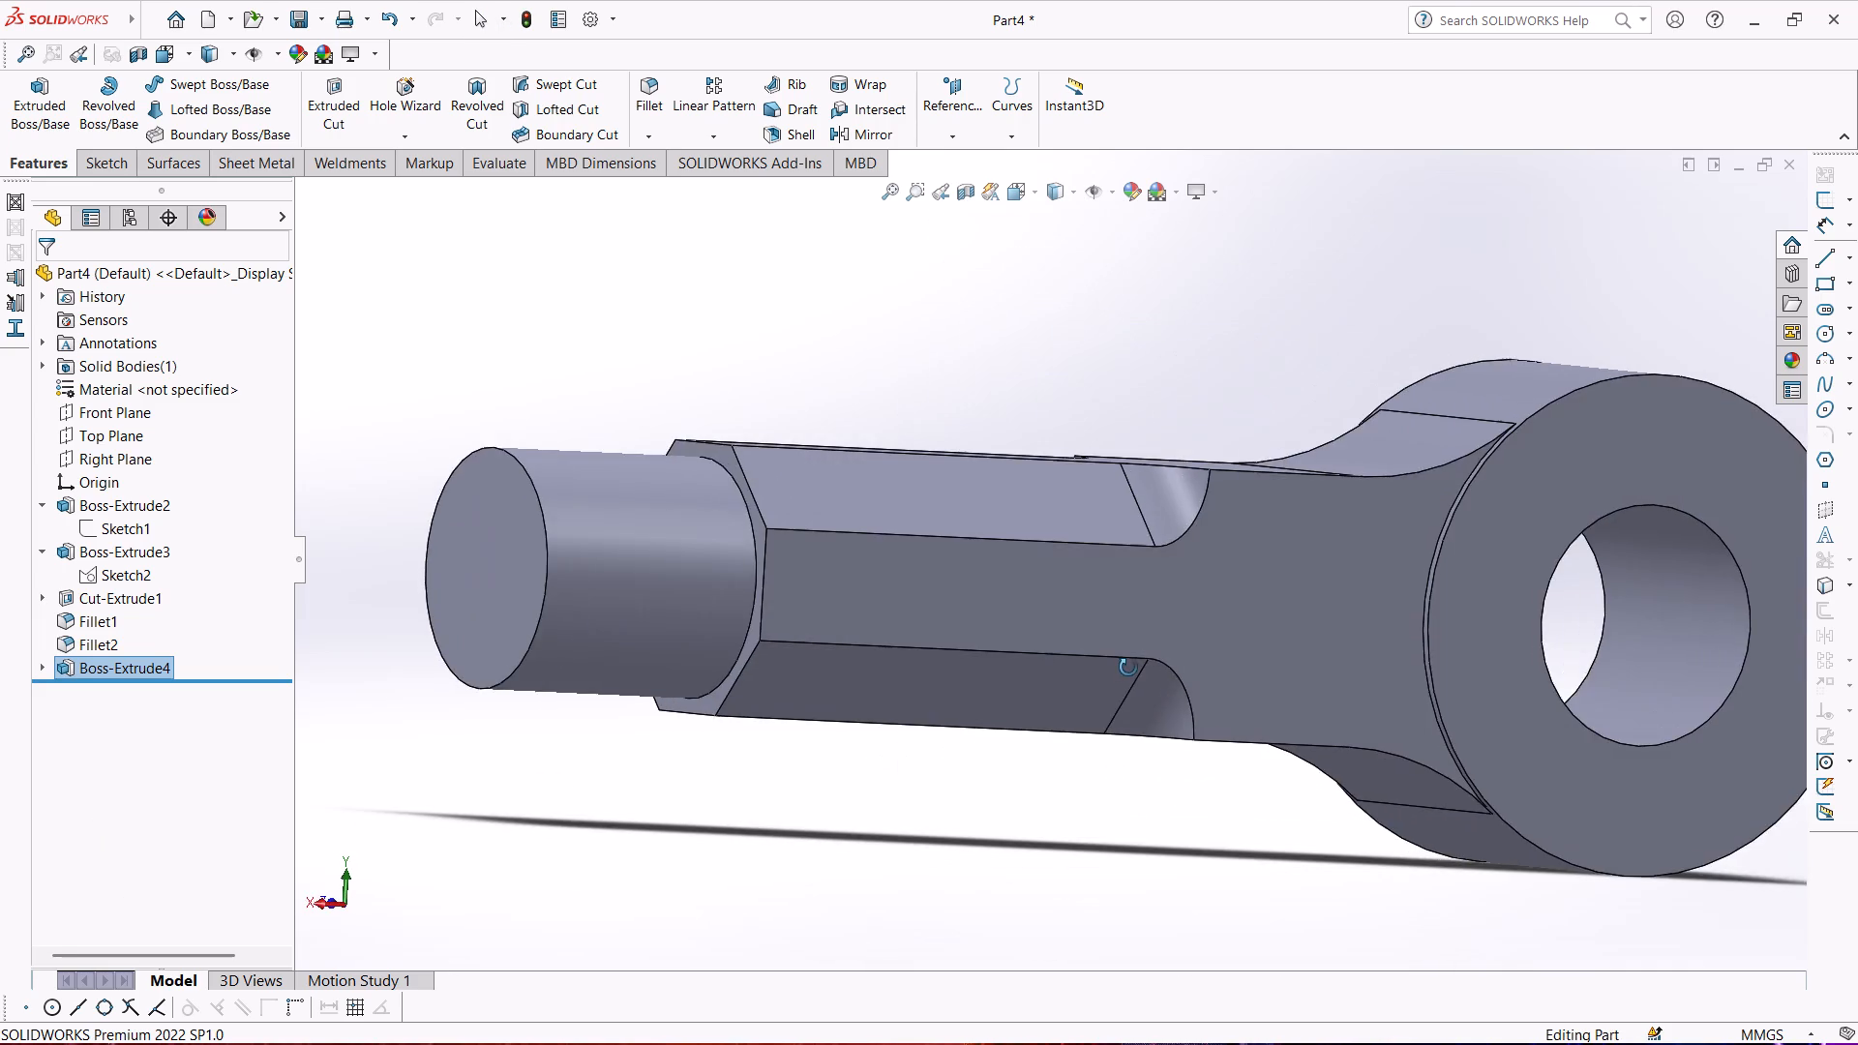
middle_click_drag(1128, 668, 1127, 670)
scroll(1128, 670, "up", 2)
middle_click_drag(890, 667, 1027, 728)
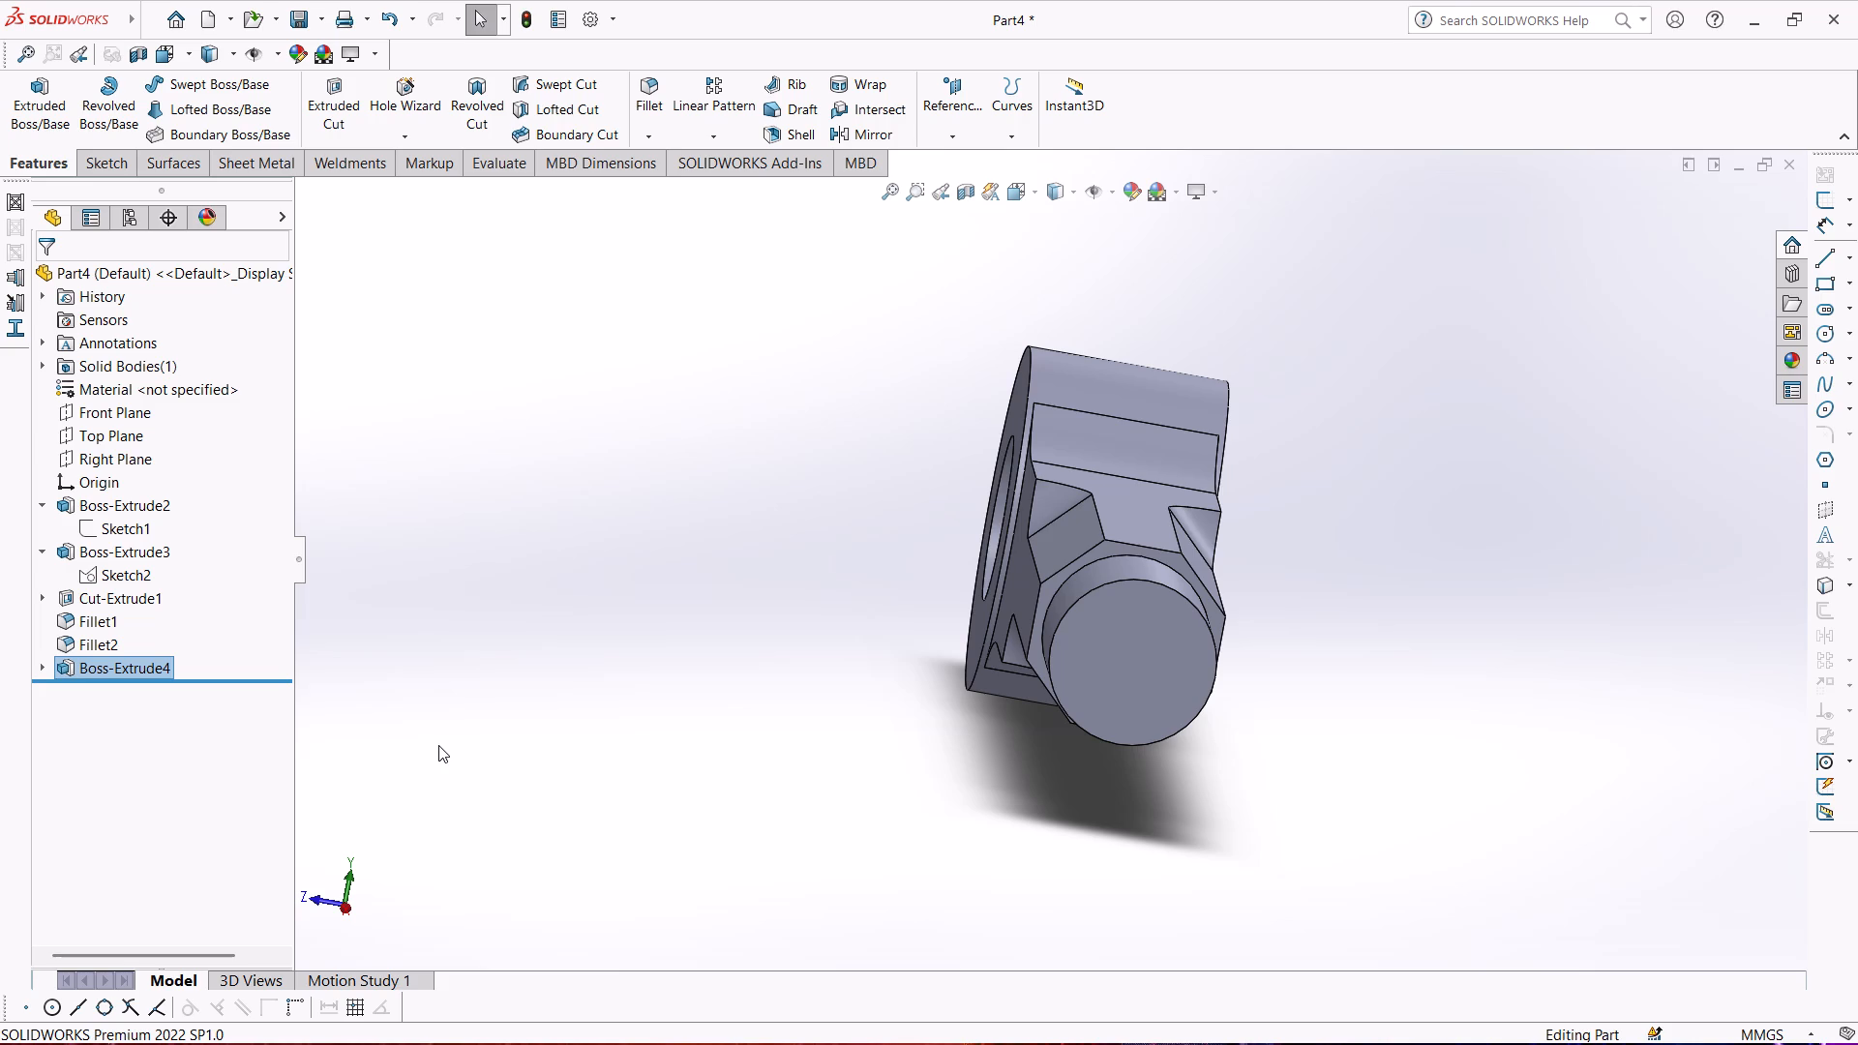
middle_click_drag(787, 657, 648, 683)
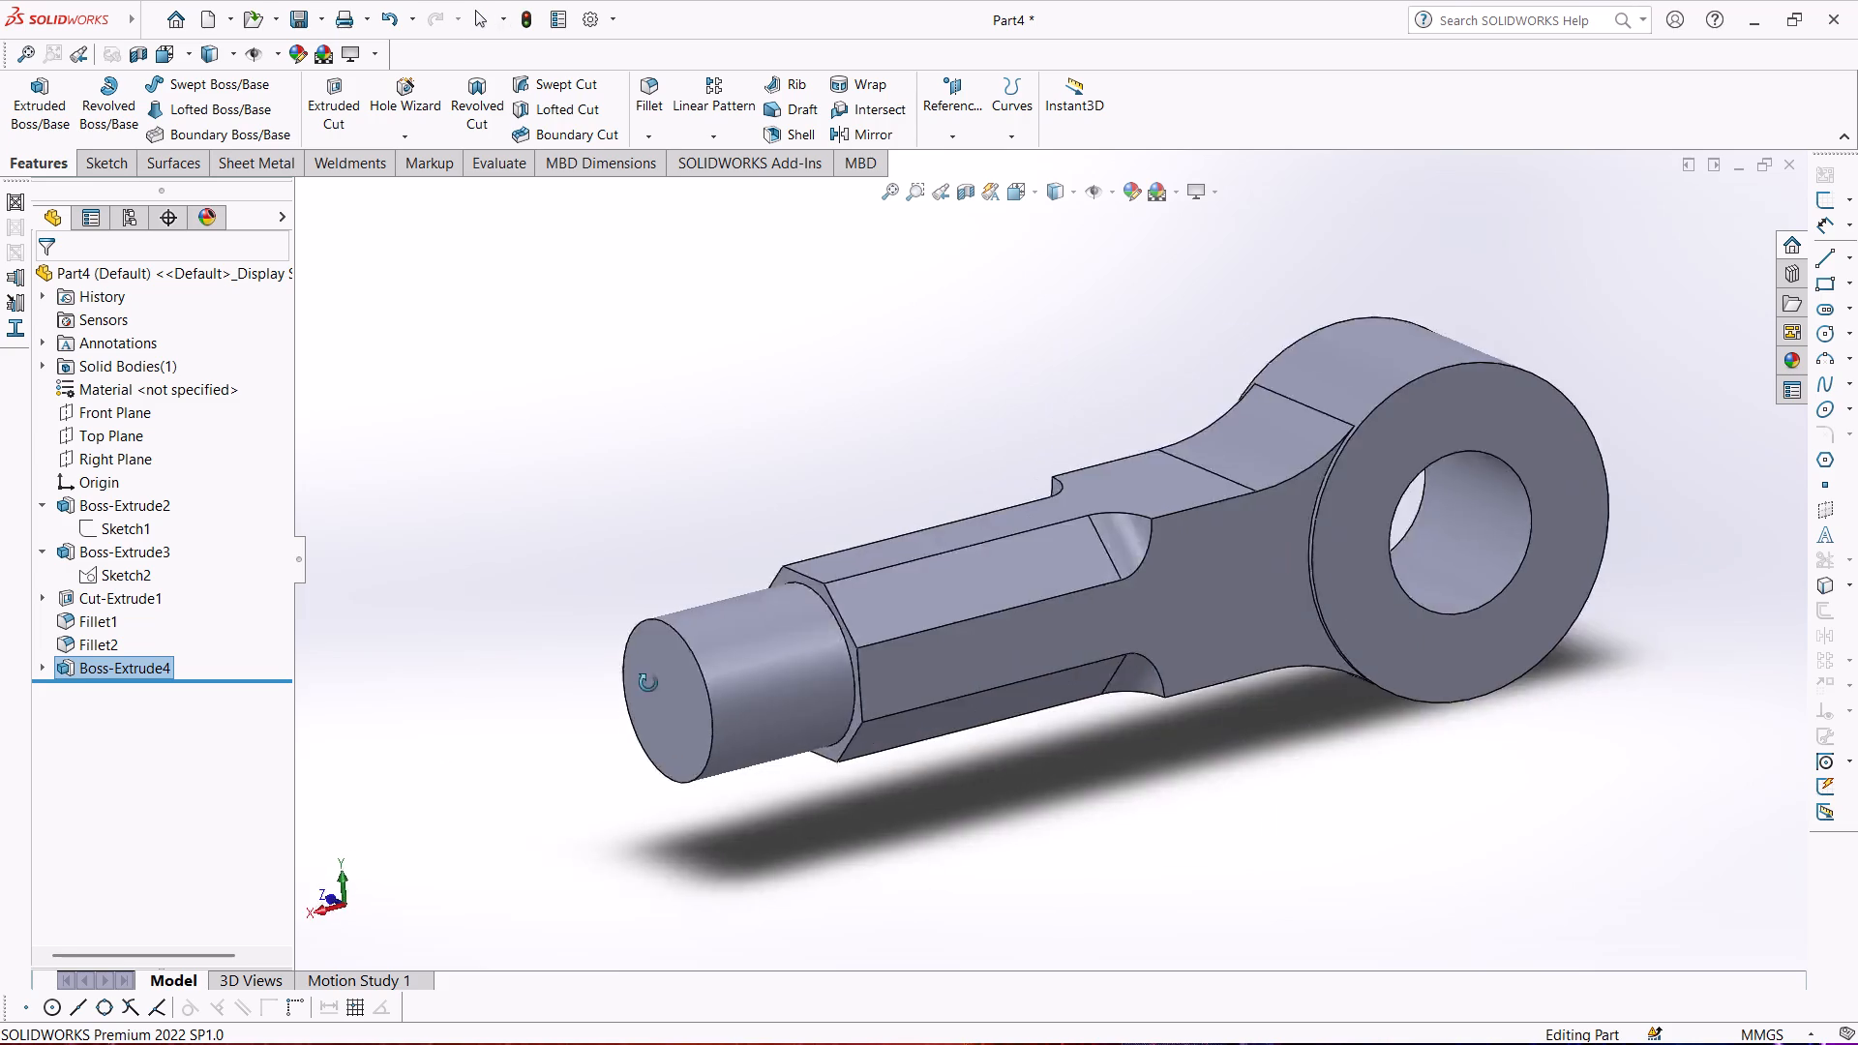
middle_click_drag(648, 683, 606, 662)
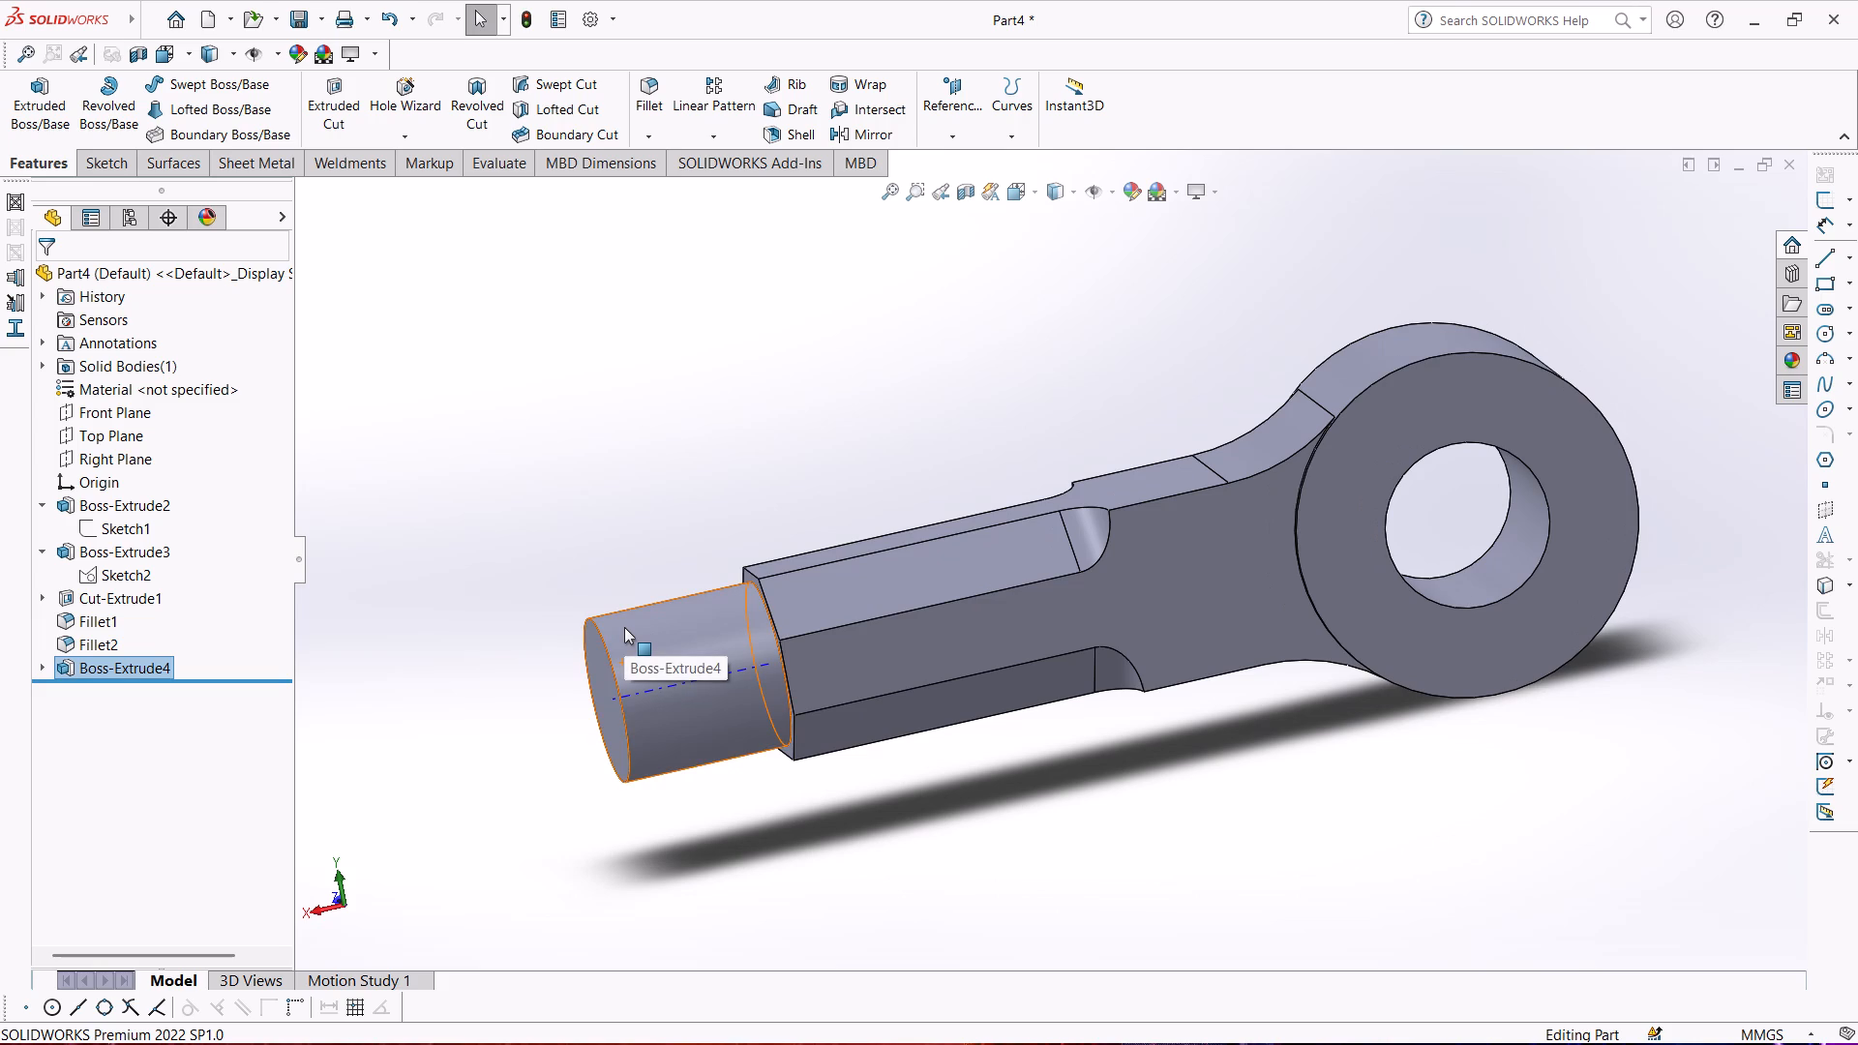
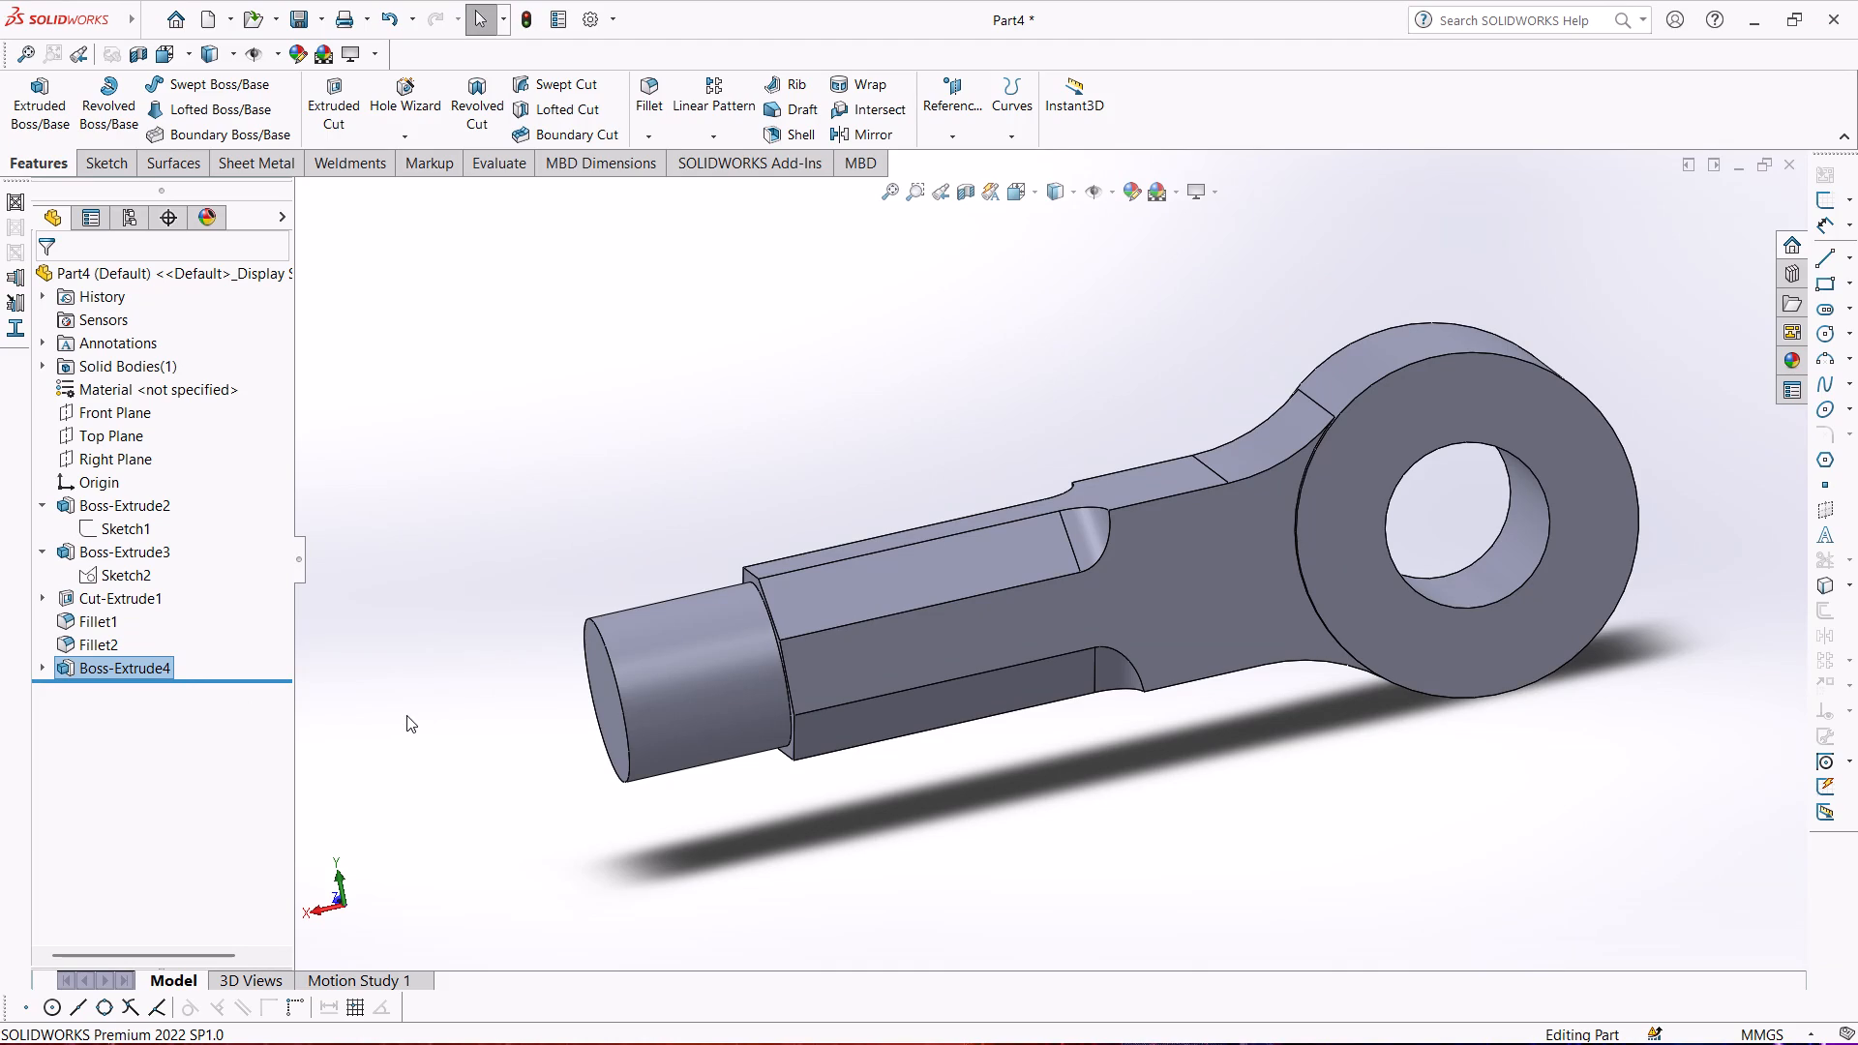
Examine the eye rod from several angles, including its cylindrical end, octagonal shank and eye.
scroll(402, 619, "up", 1)
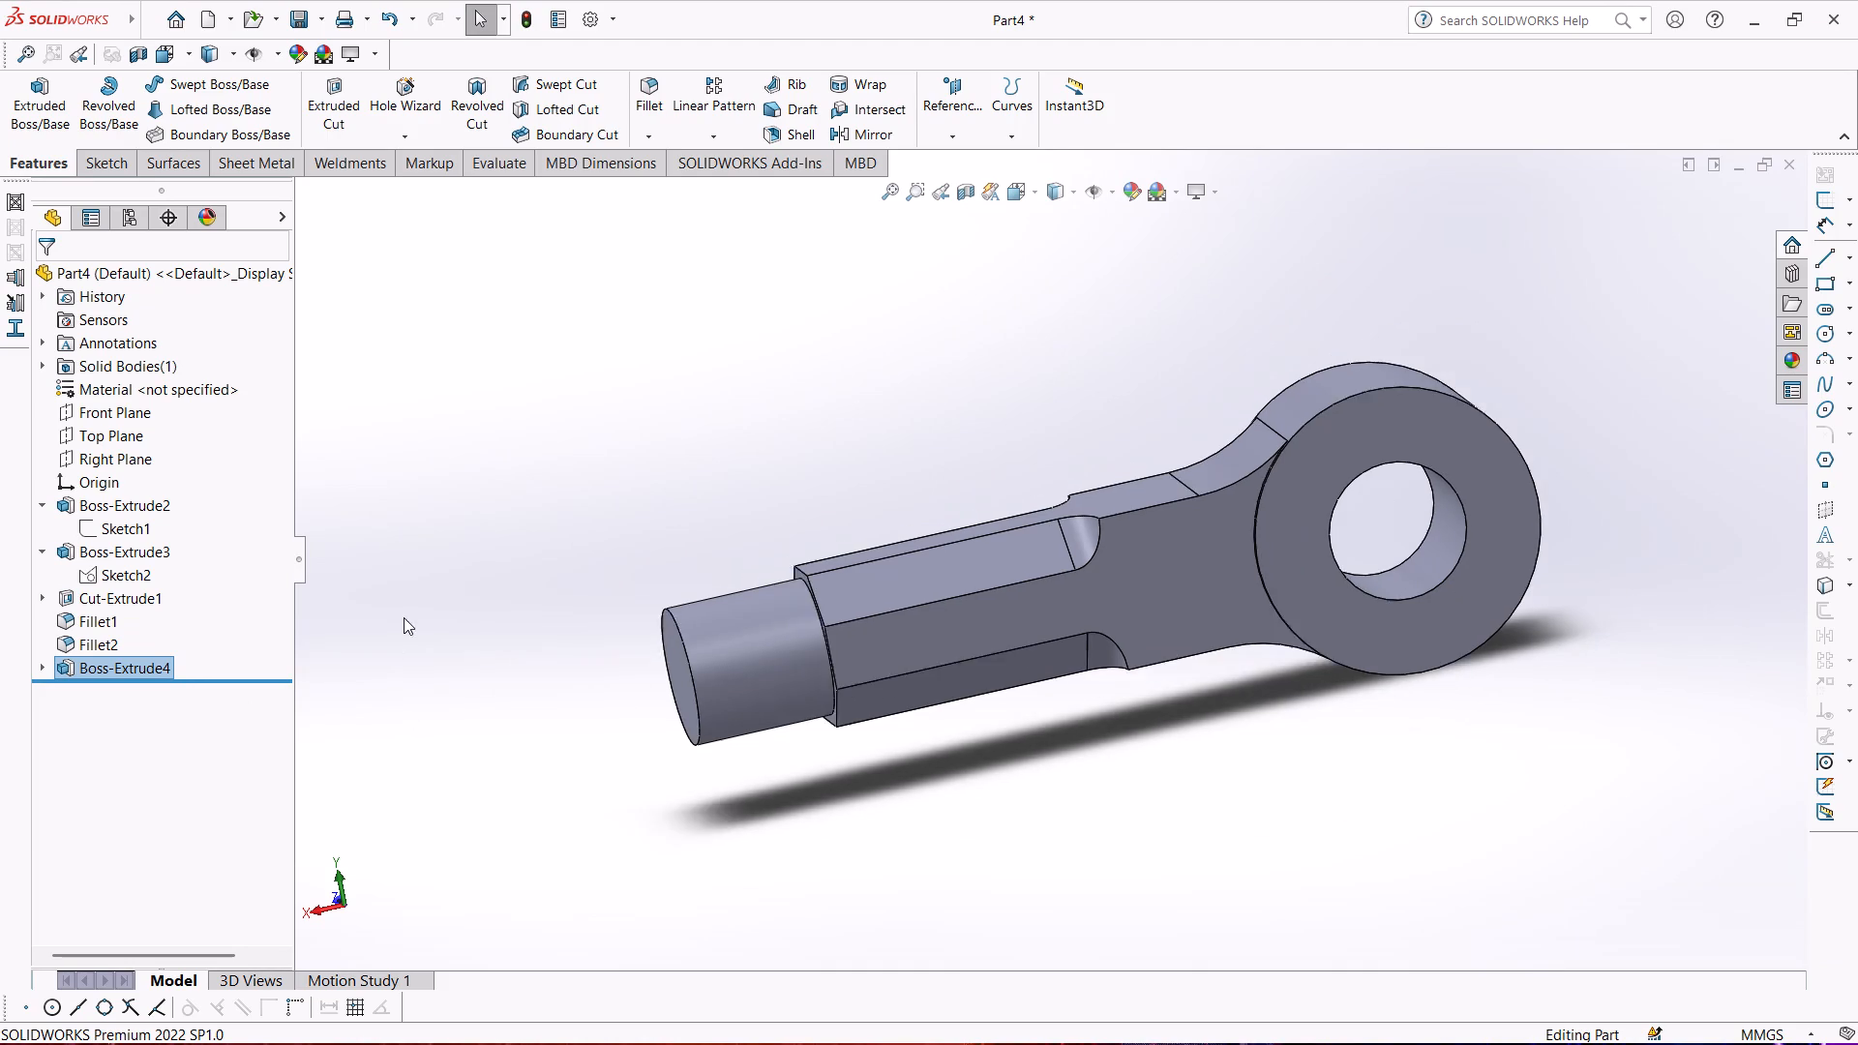
scroll(404, 617, "up", 1)
middle_click_drag(418, 625, 481, 642)
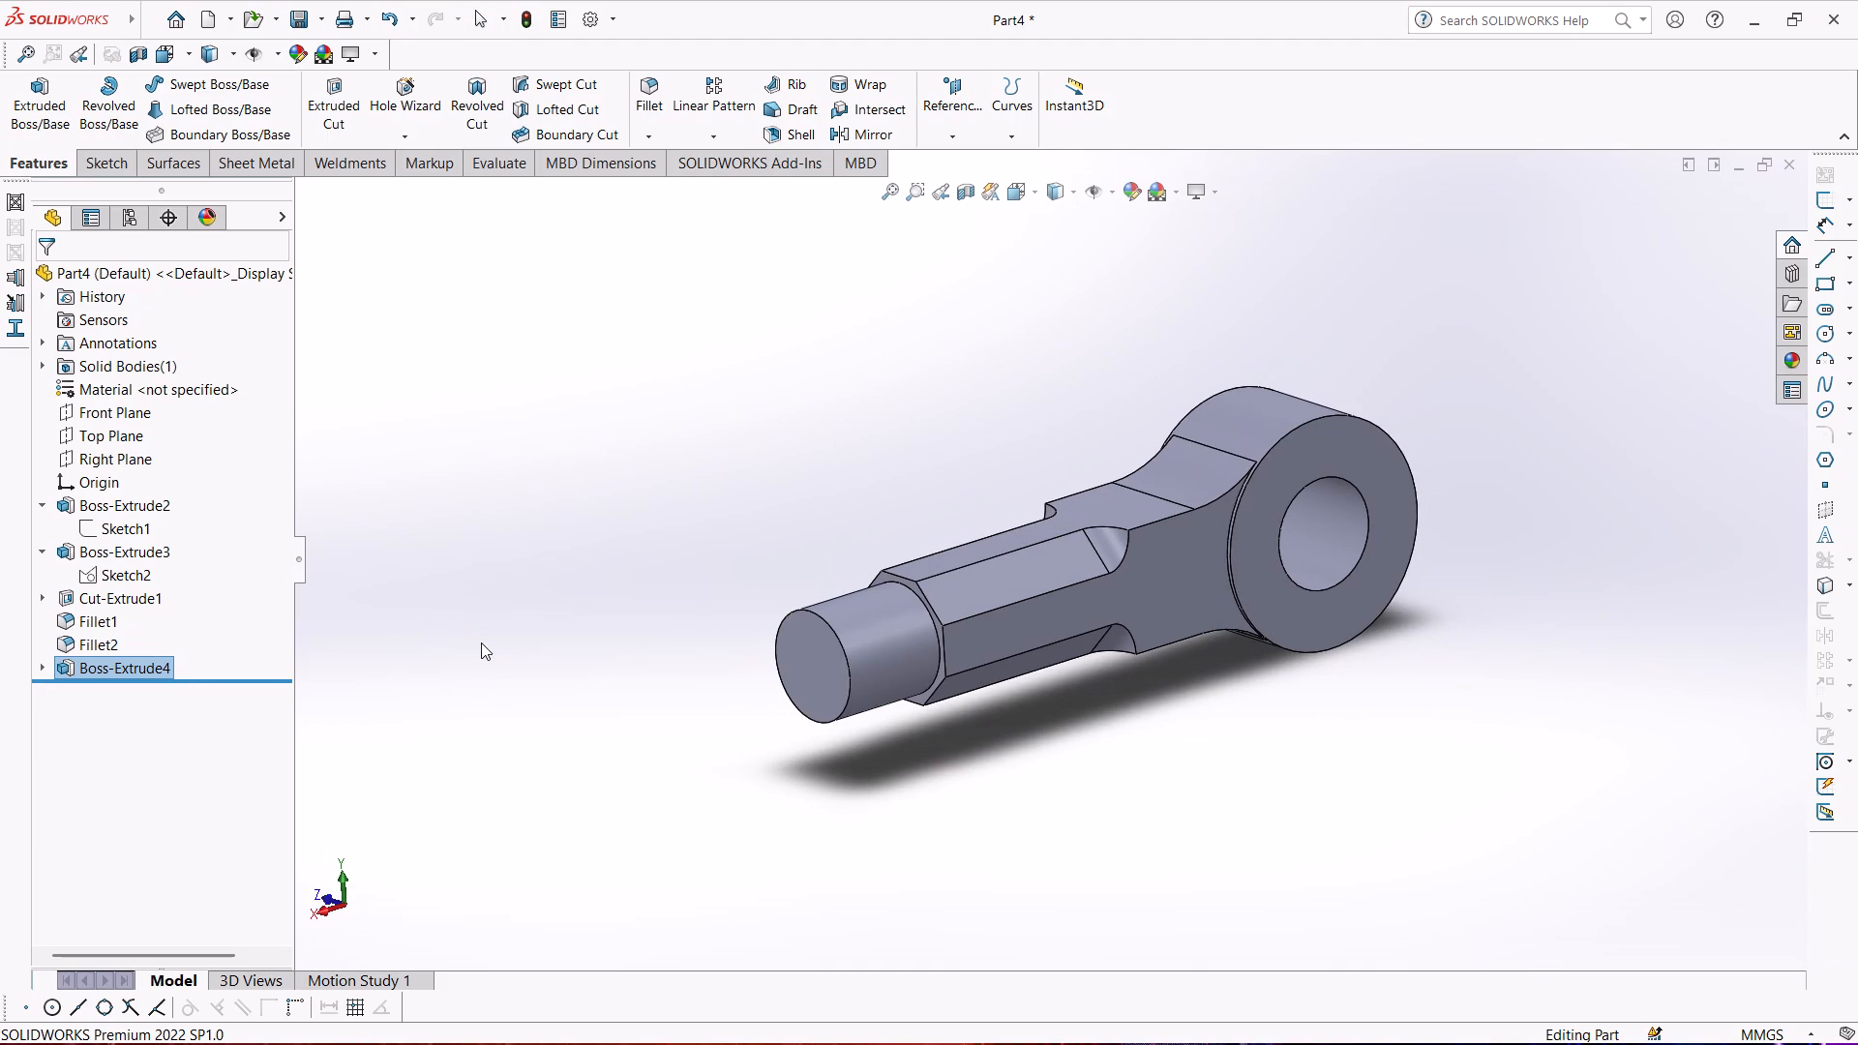
middle_click_drag(481, 642, 426, 659)
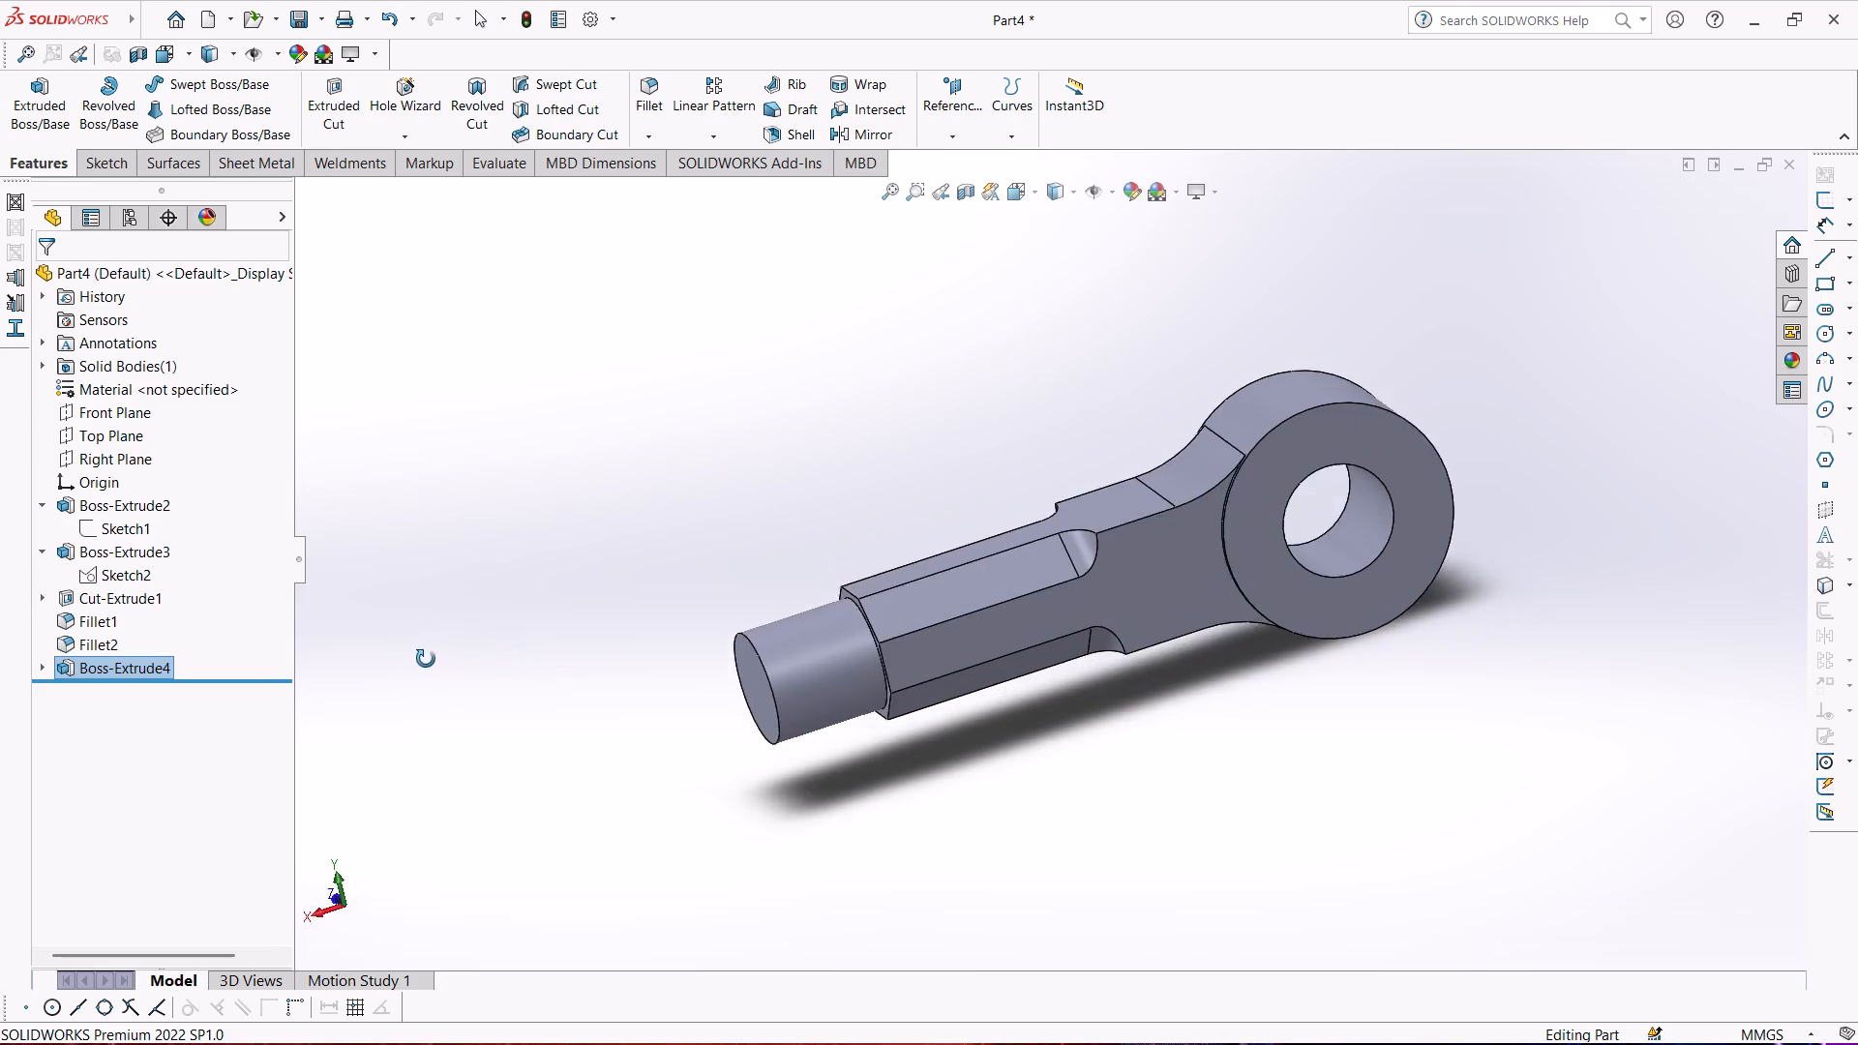
middle_click_drag(426, 659, 353, 637)
middle_click_drag(412, 653, 582, 626)
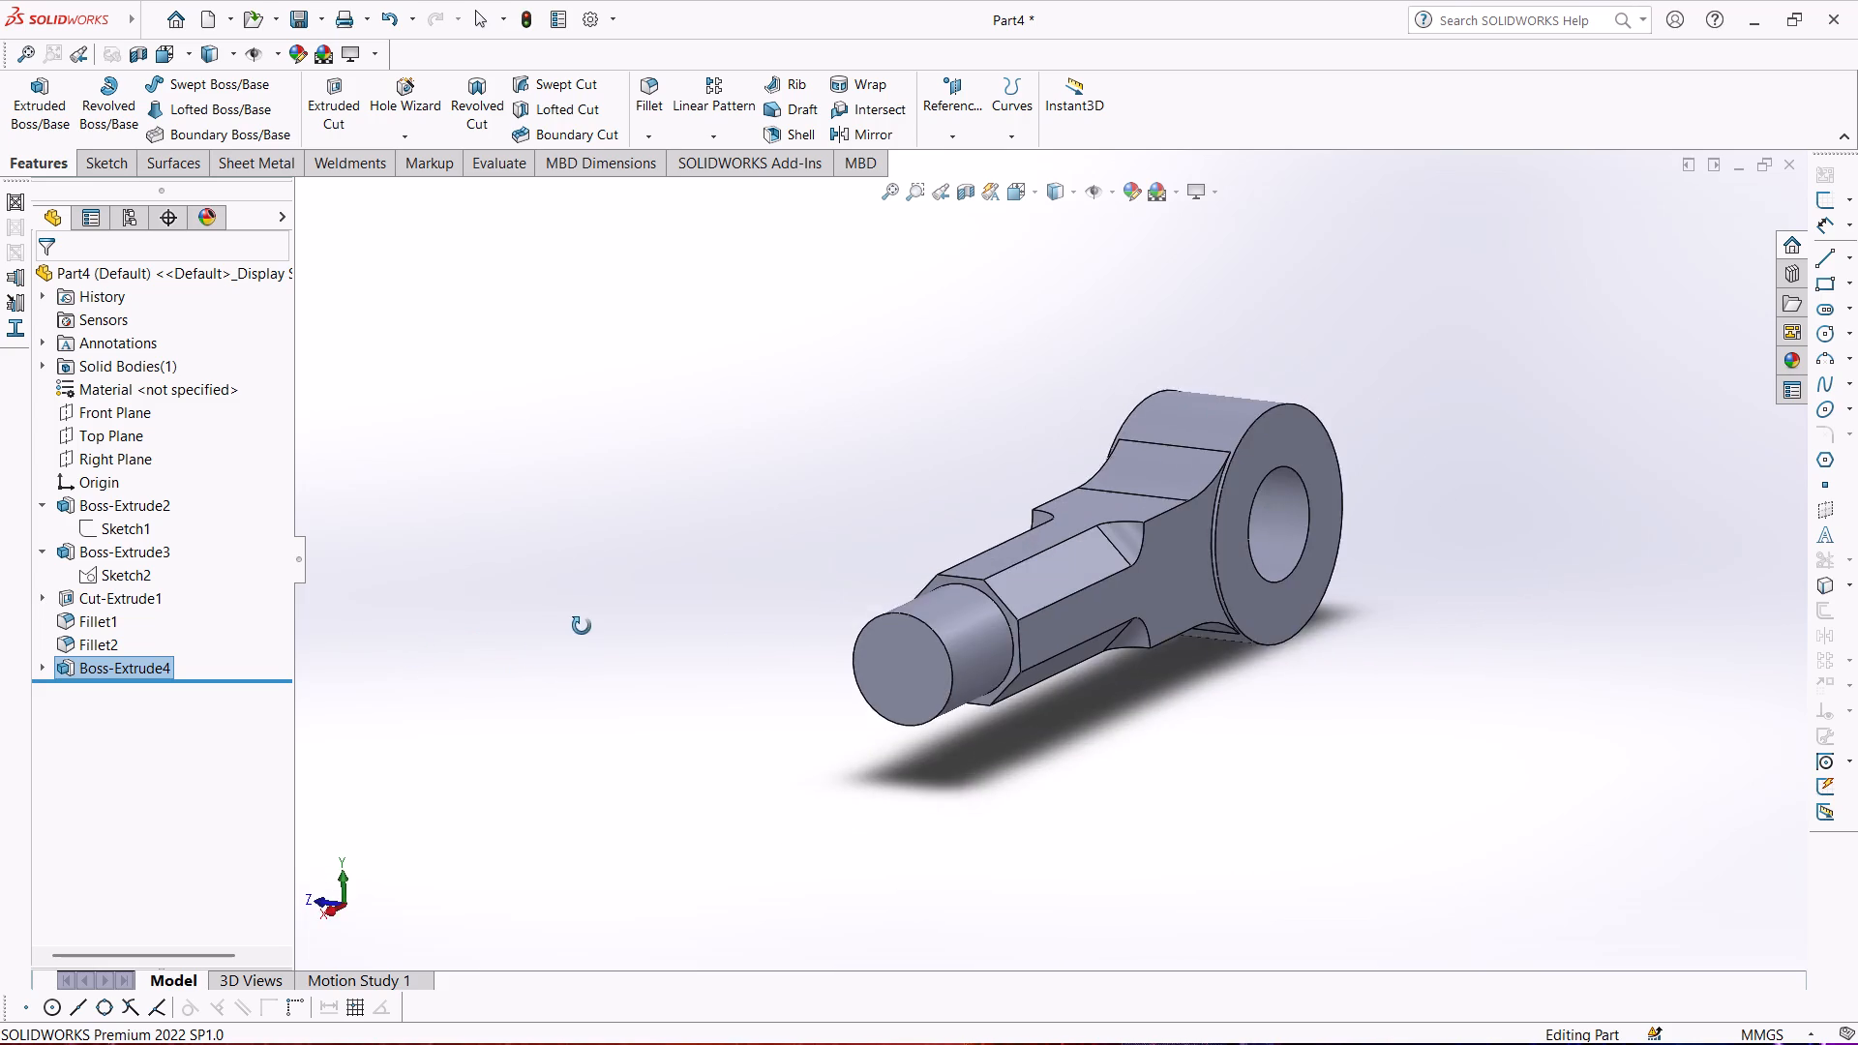
middle_click_drag(582, 626, 587, 616)
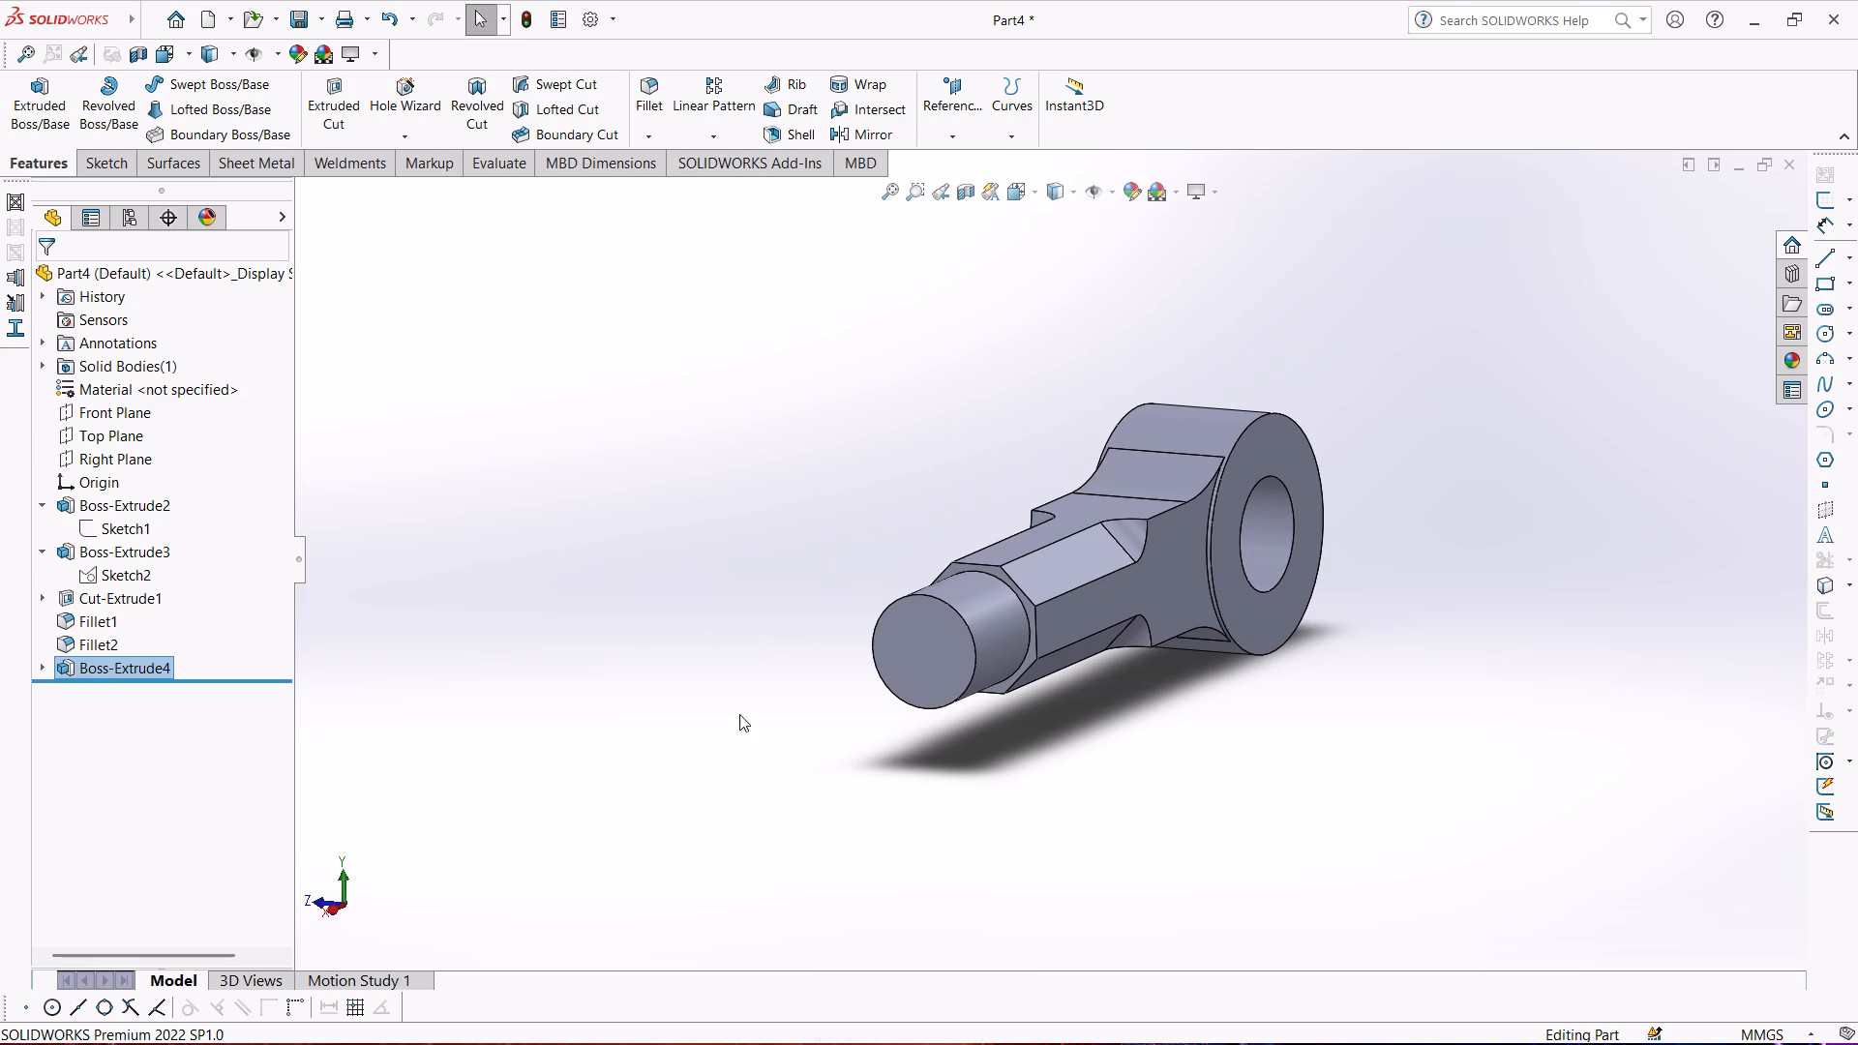
Save the part as eye_end in the knuckle_joint folder.
key("ctrl+s")
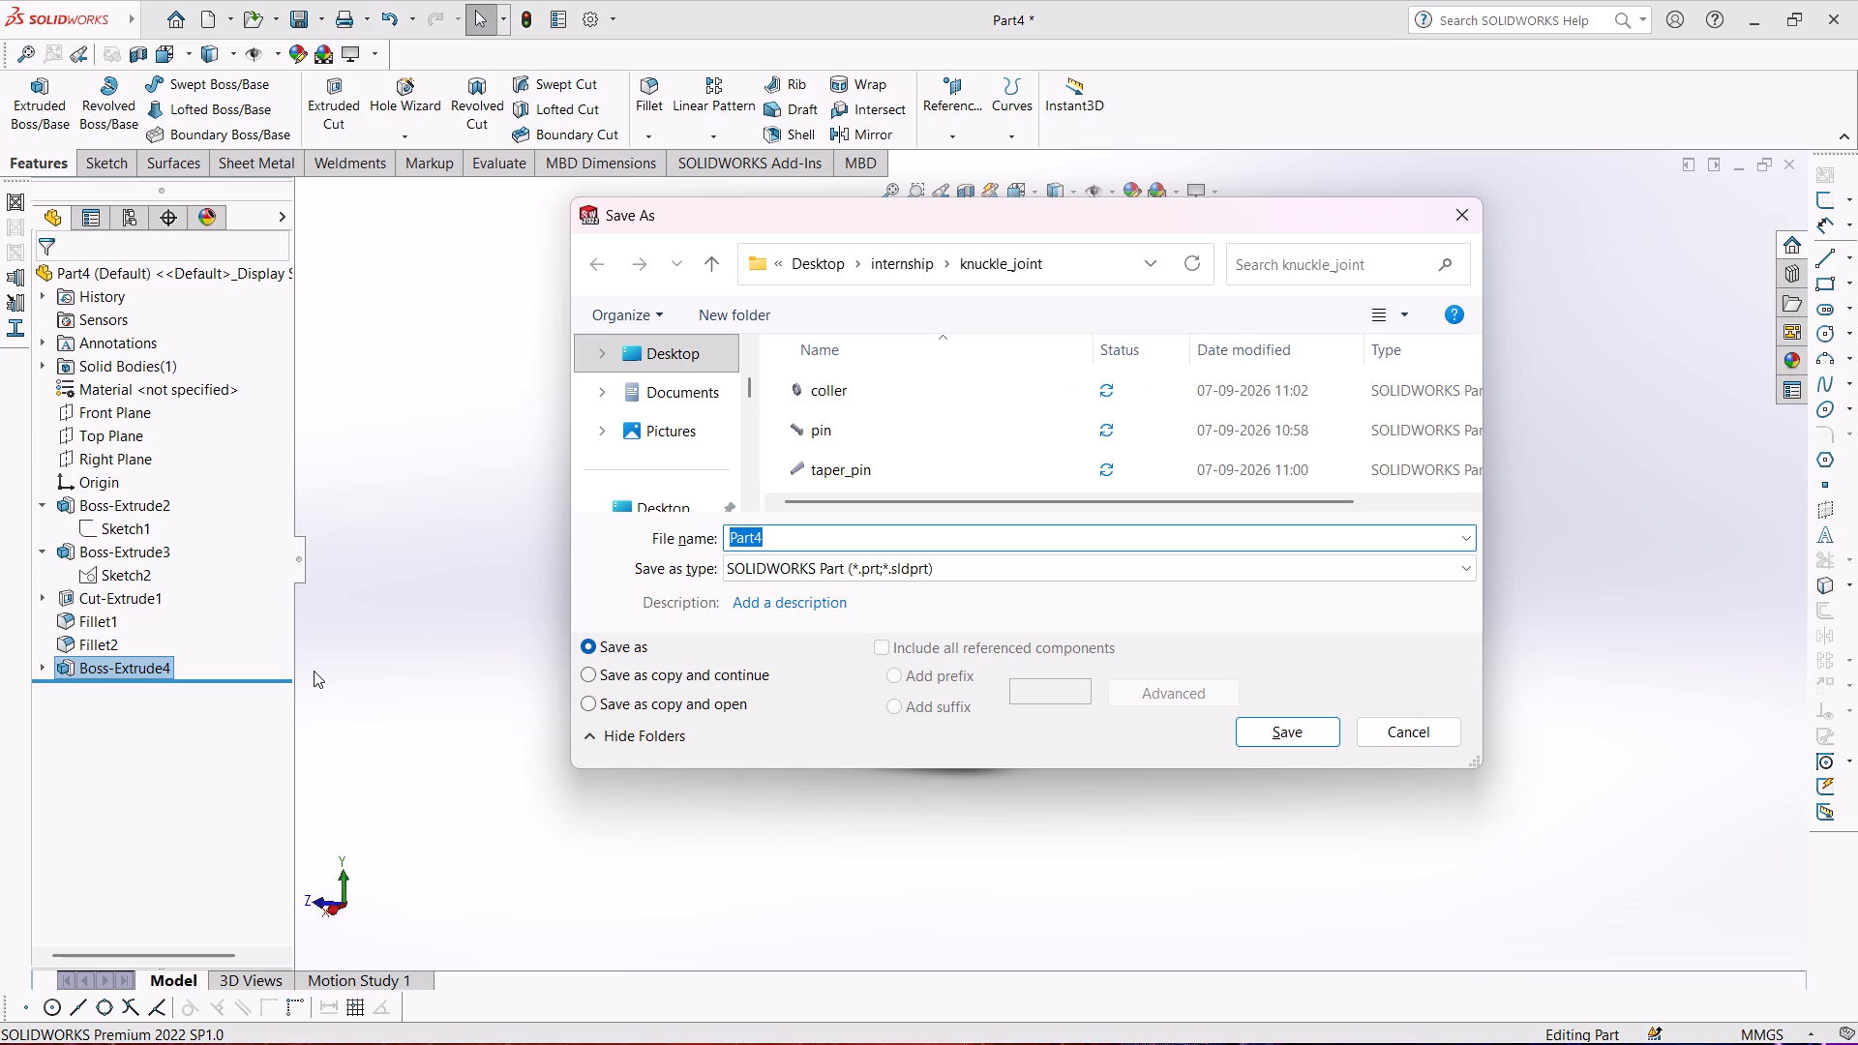
type("eye")
key("shift+underscore")
type("end")
left_click(1295, 727)
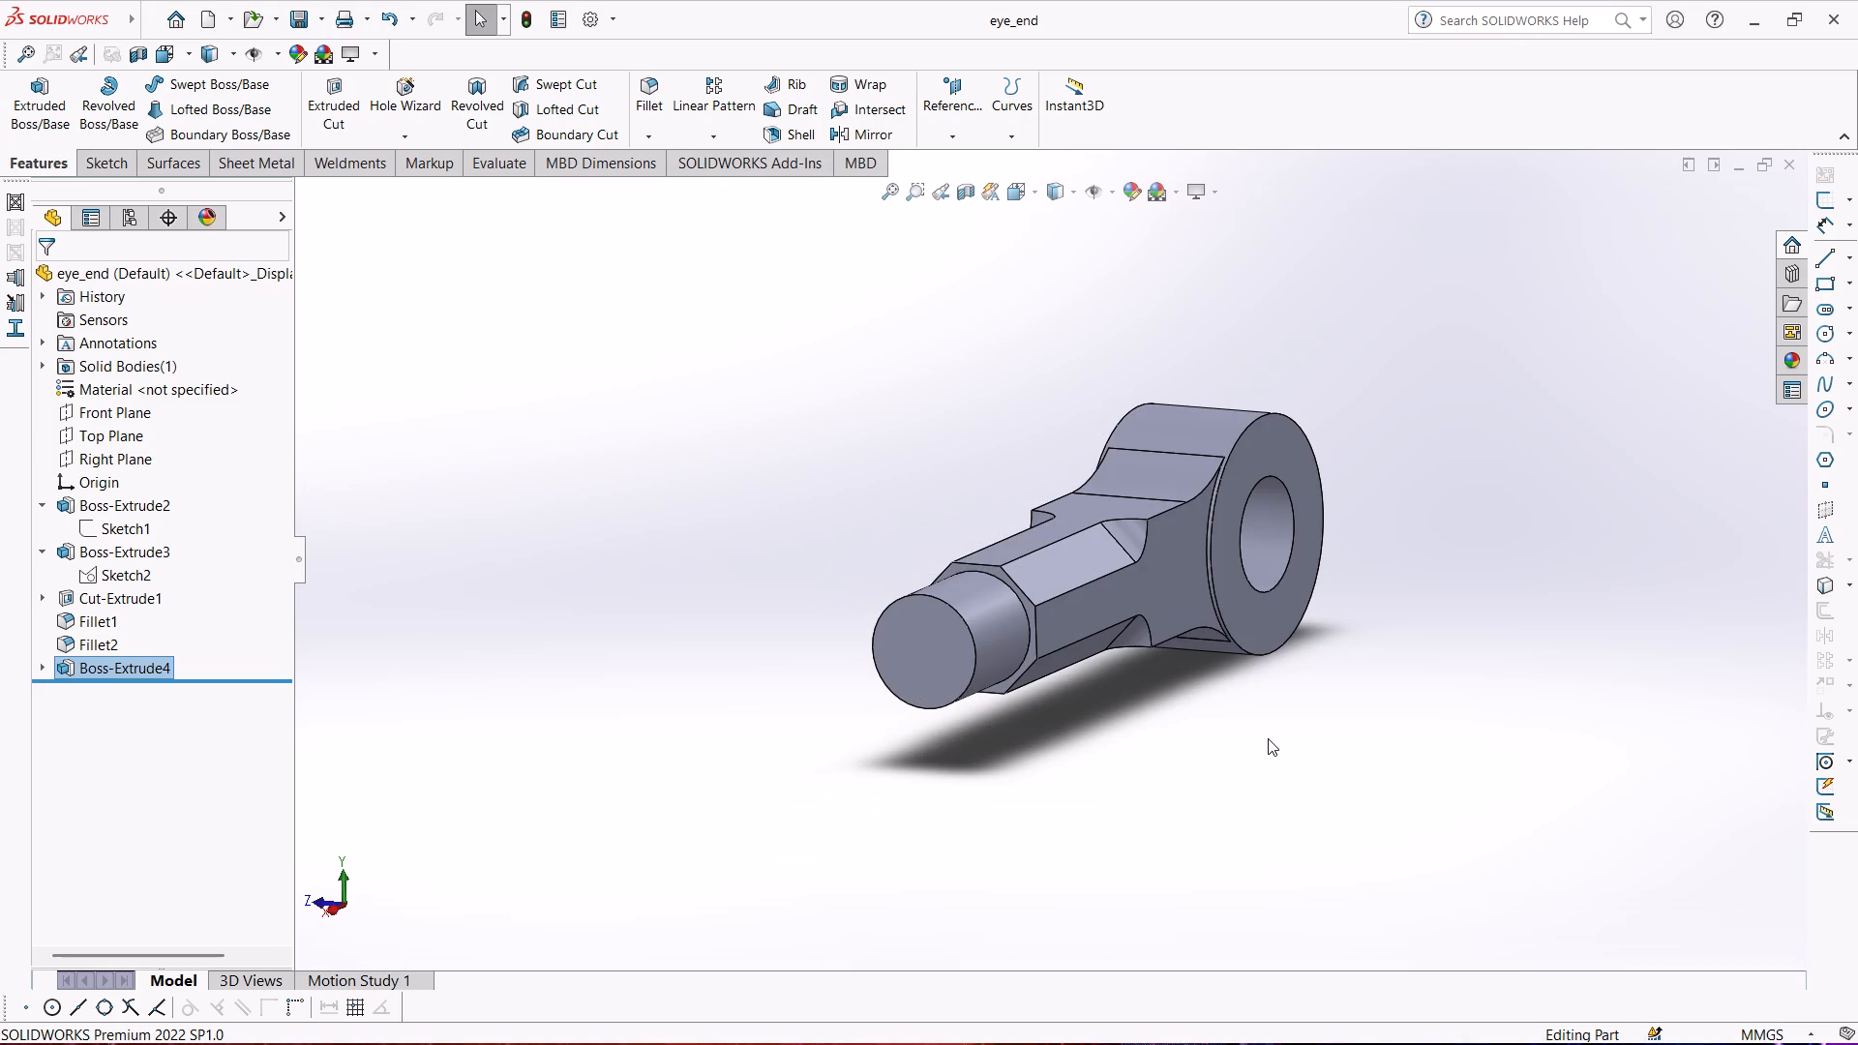
Create a new blank part document for the next knuckle joint component.
middle_click_drag(1268, 738, 929, 776)
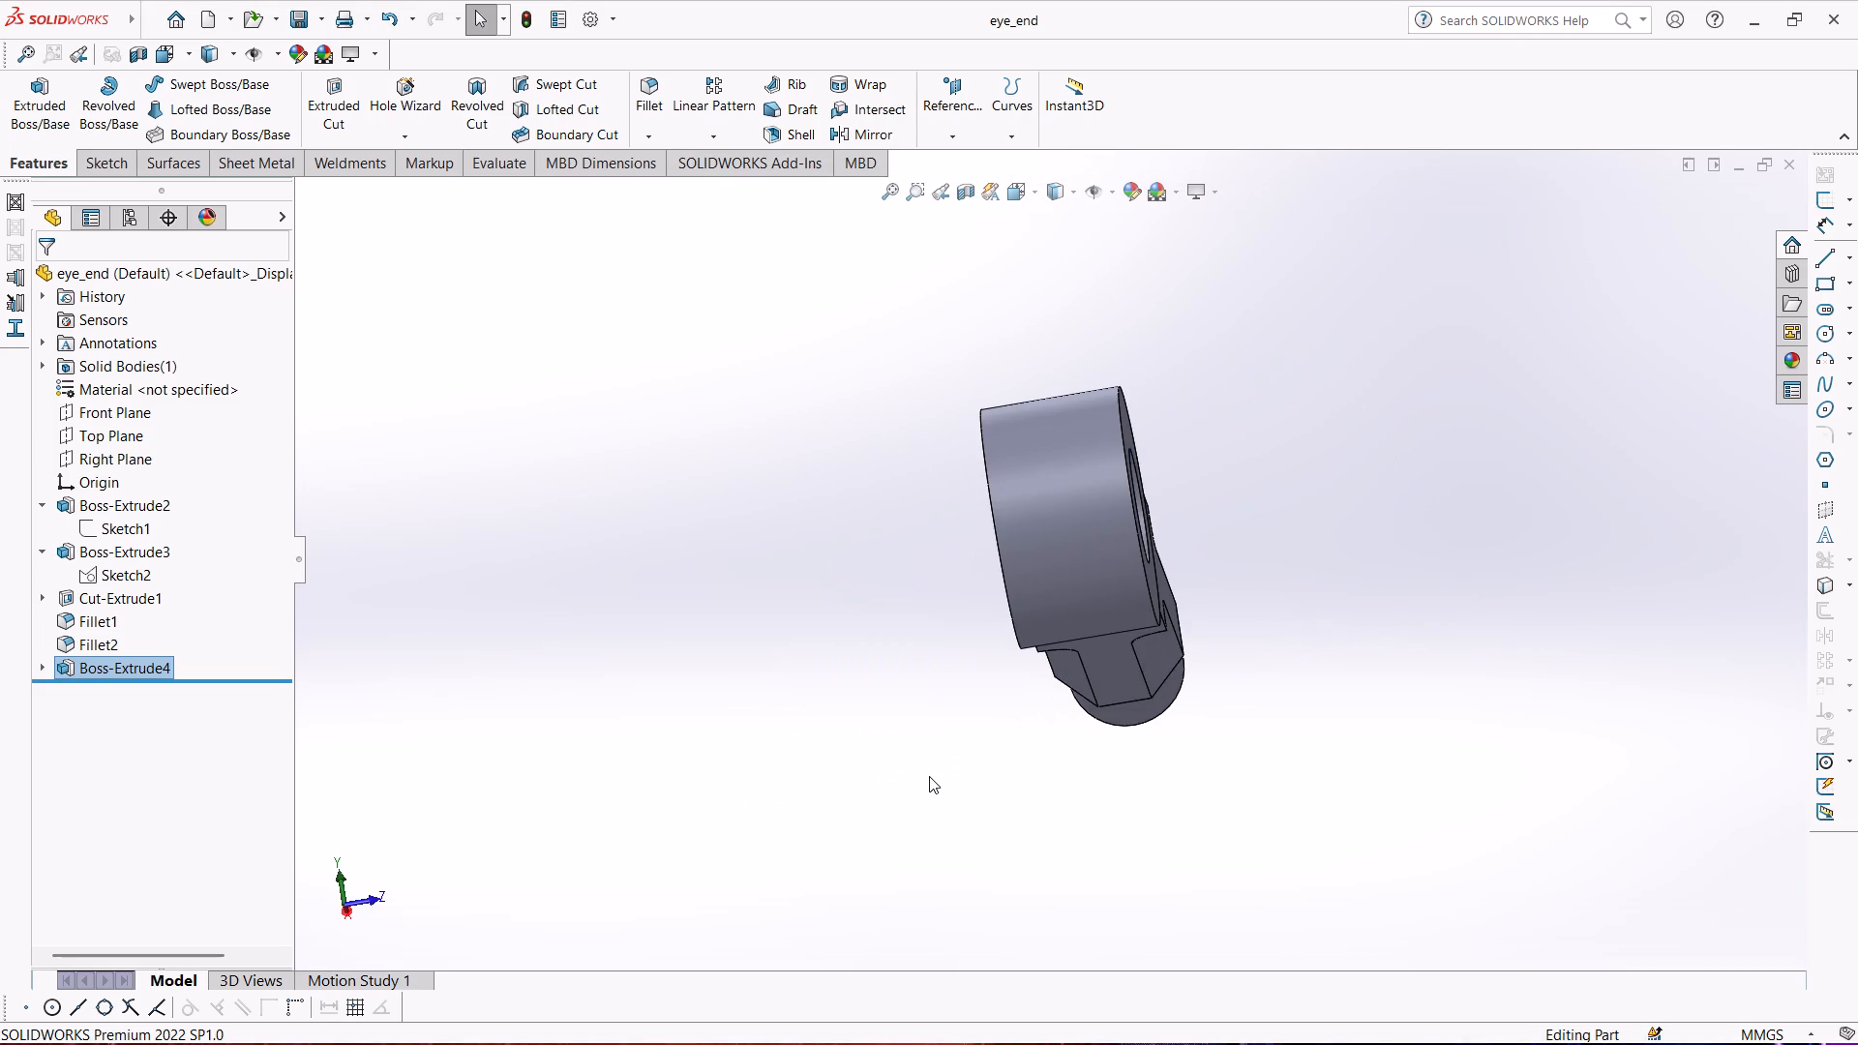
key("ctrl+n")
key("Return")
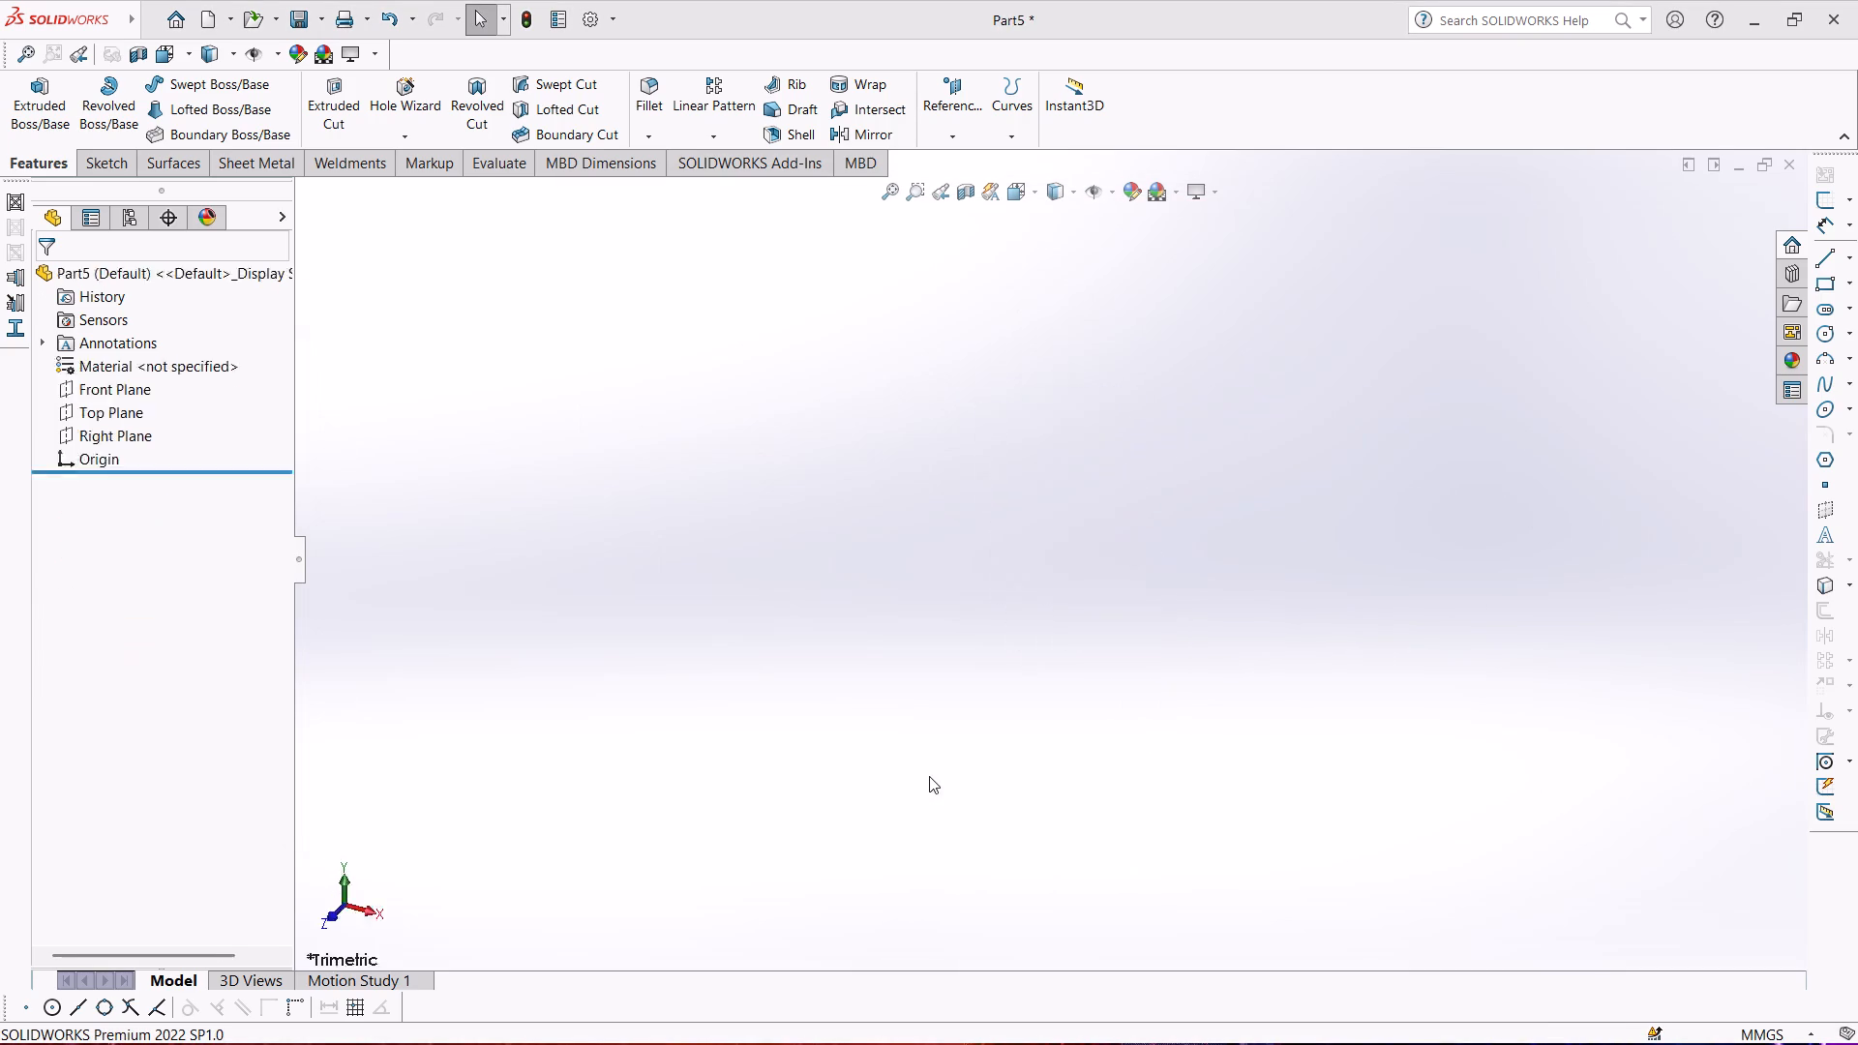
scroll(1067, 542, "up", 3)
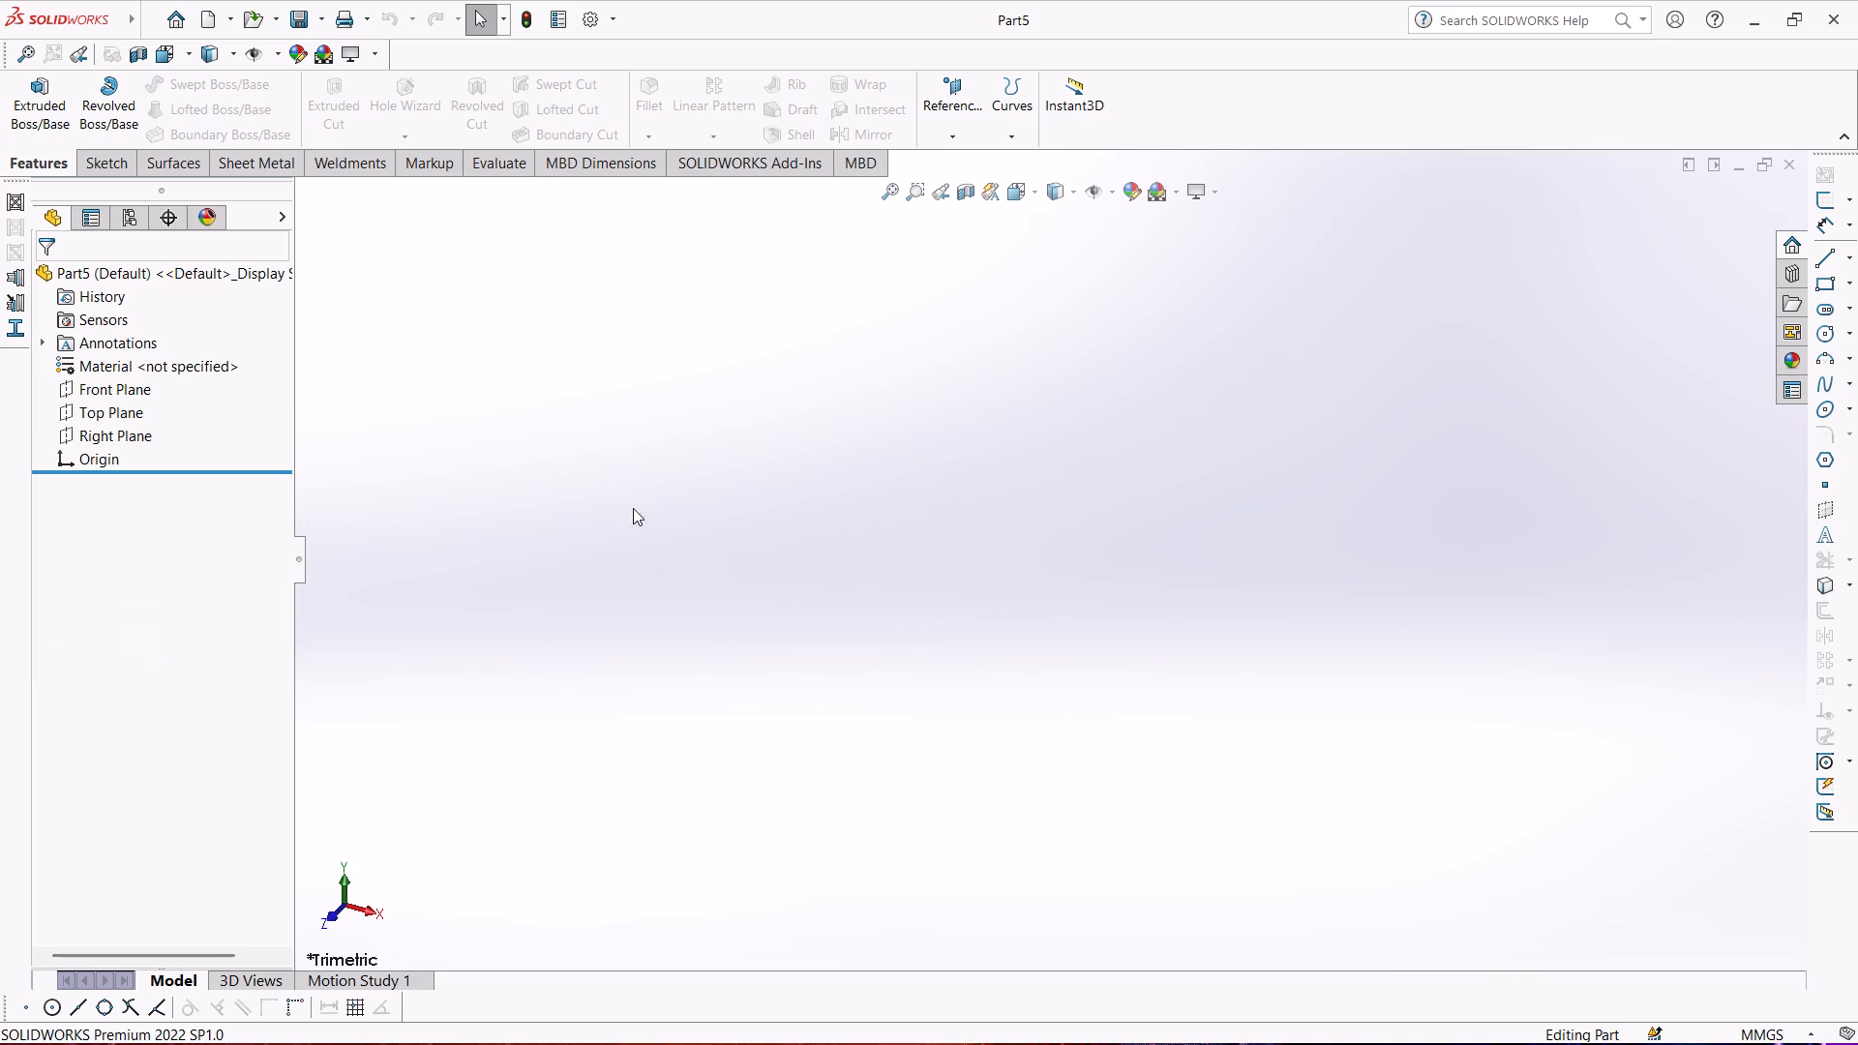
Open a new sketch on the Front Plane of the new part.
left_click(105, 151)
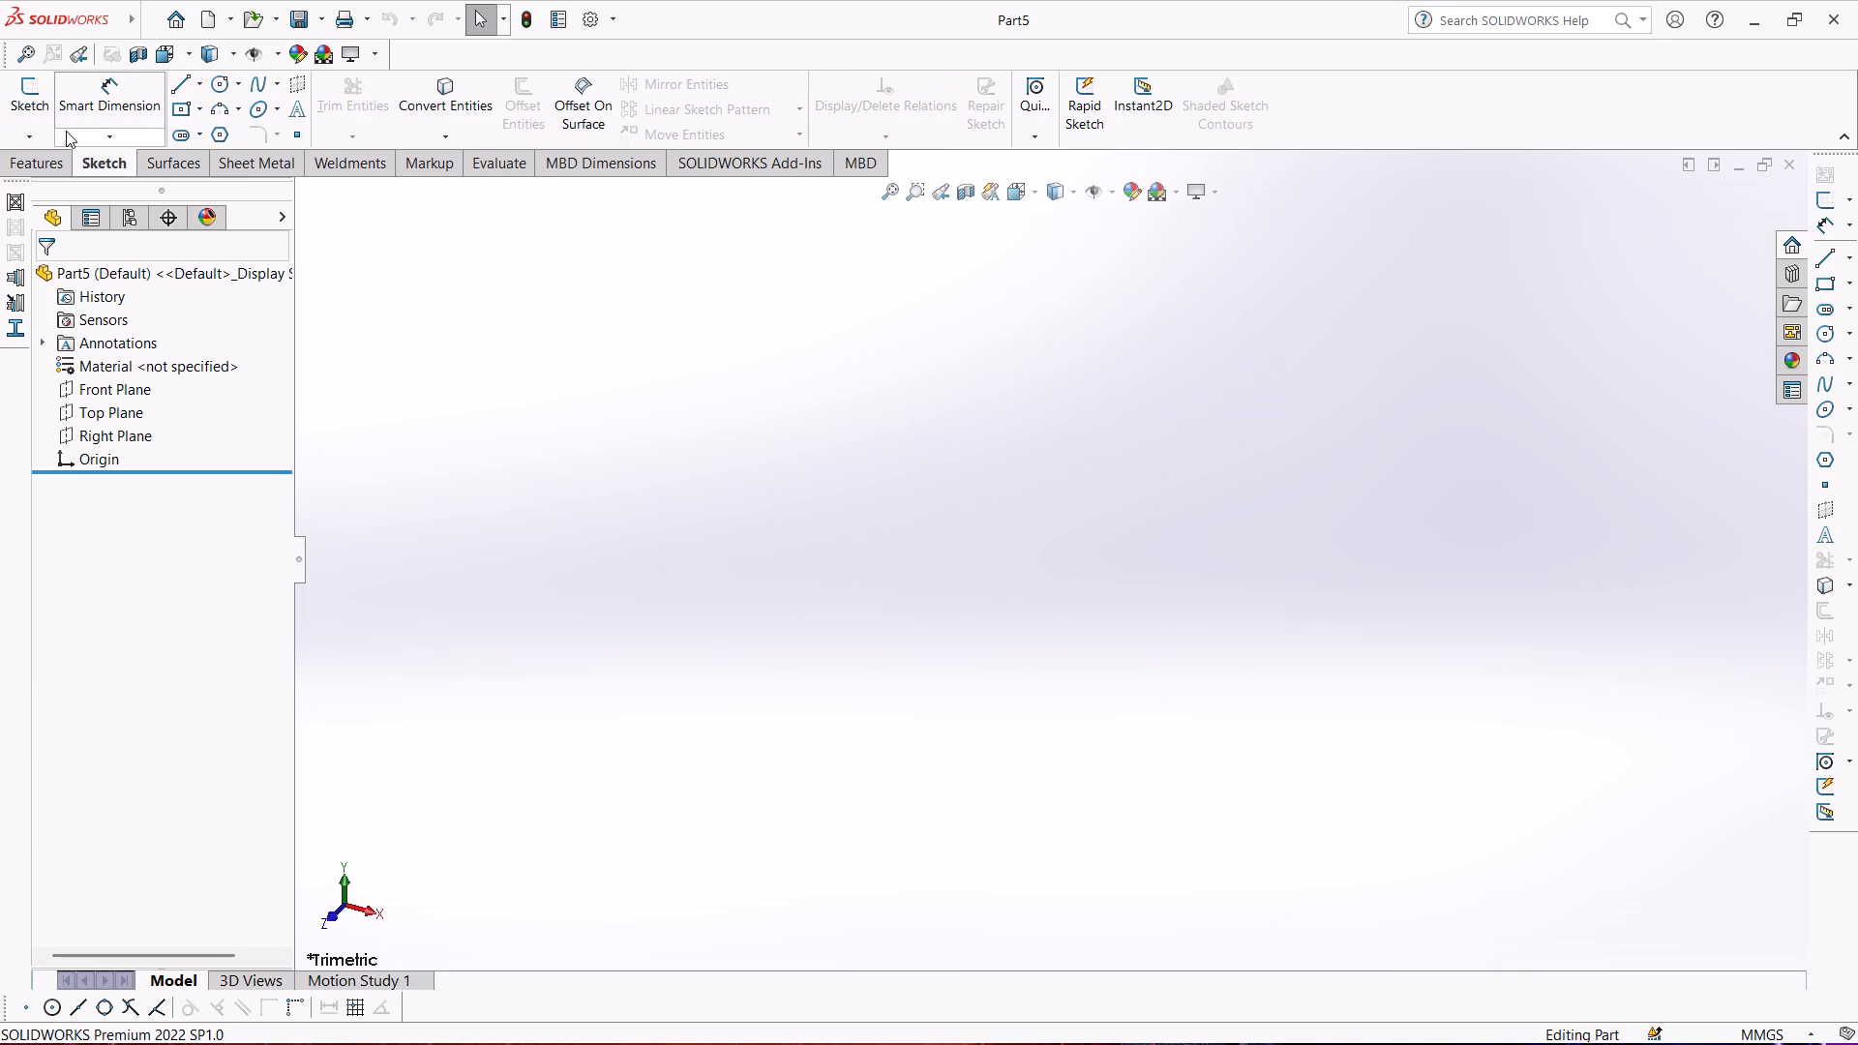
left_click(41, 107)
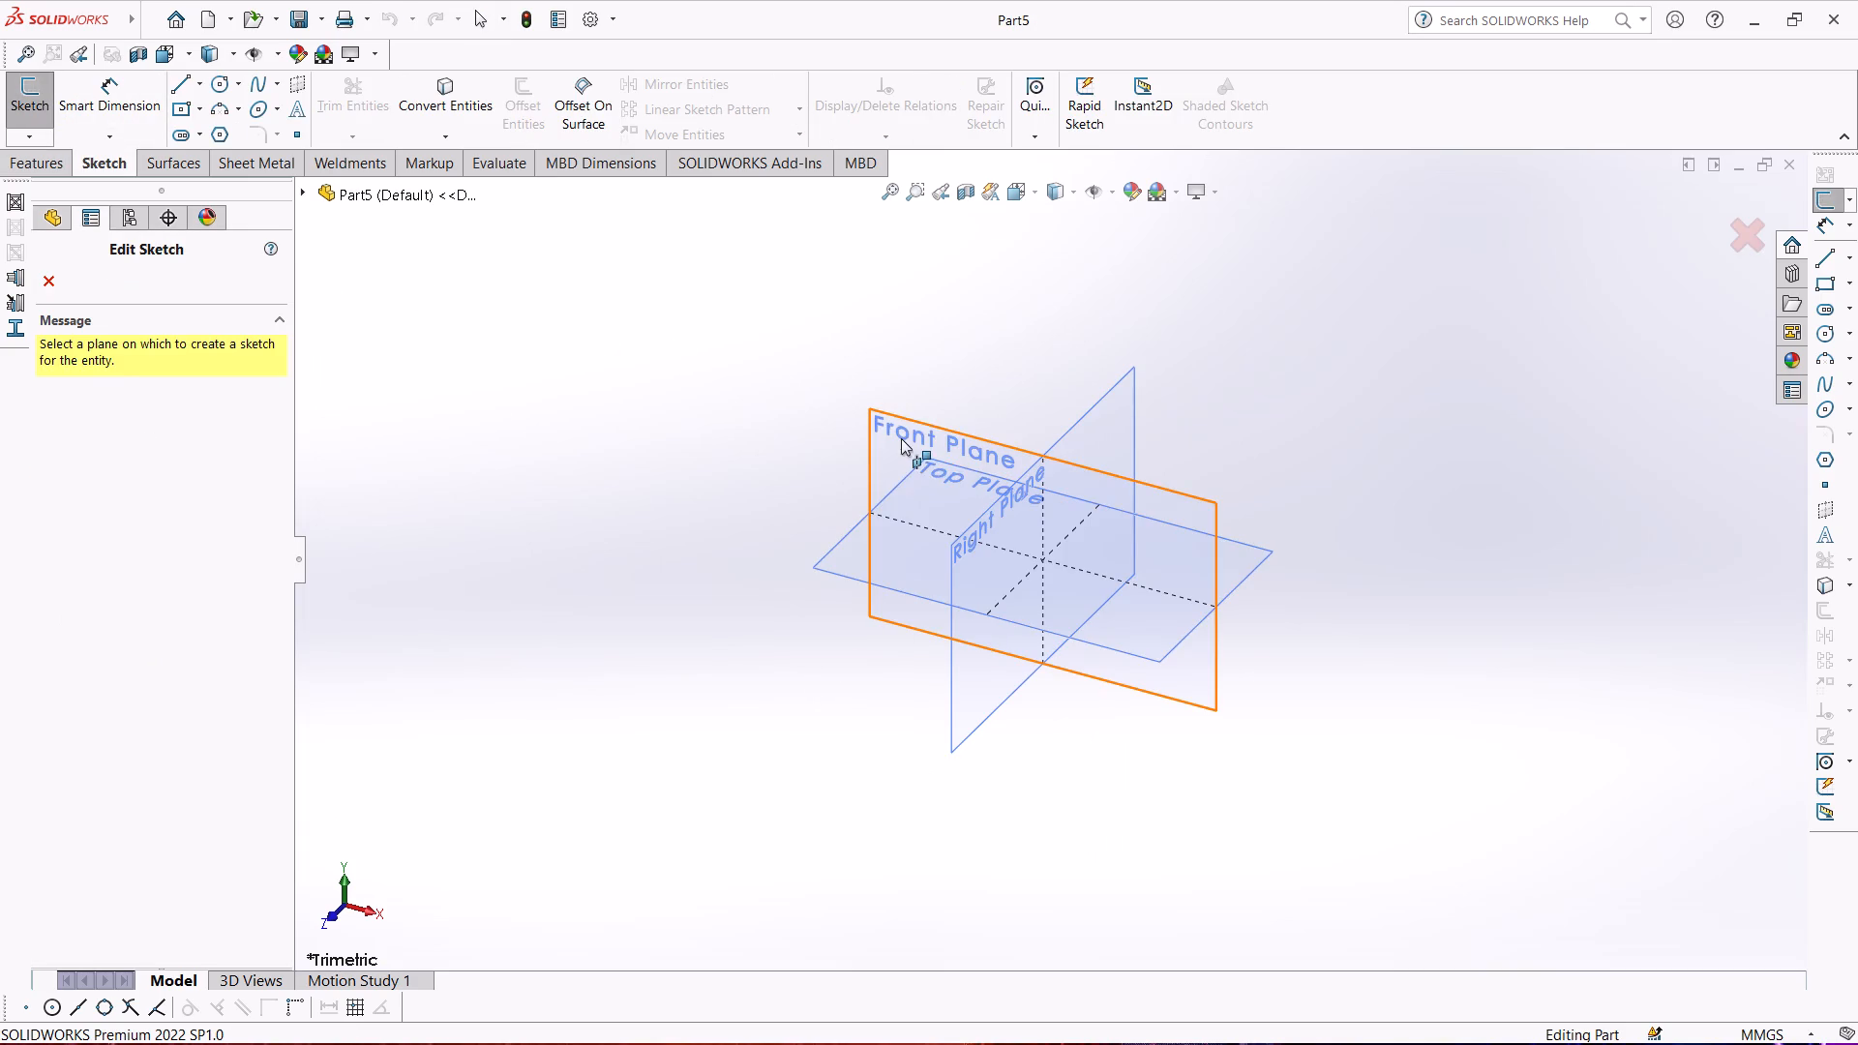
left_click(899, 438)
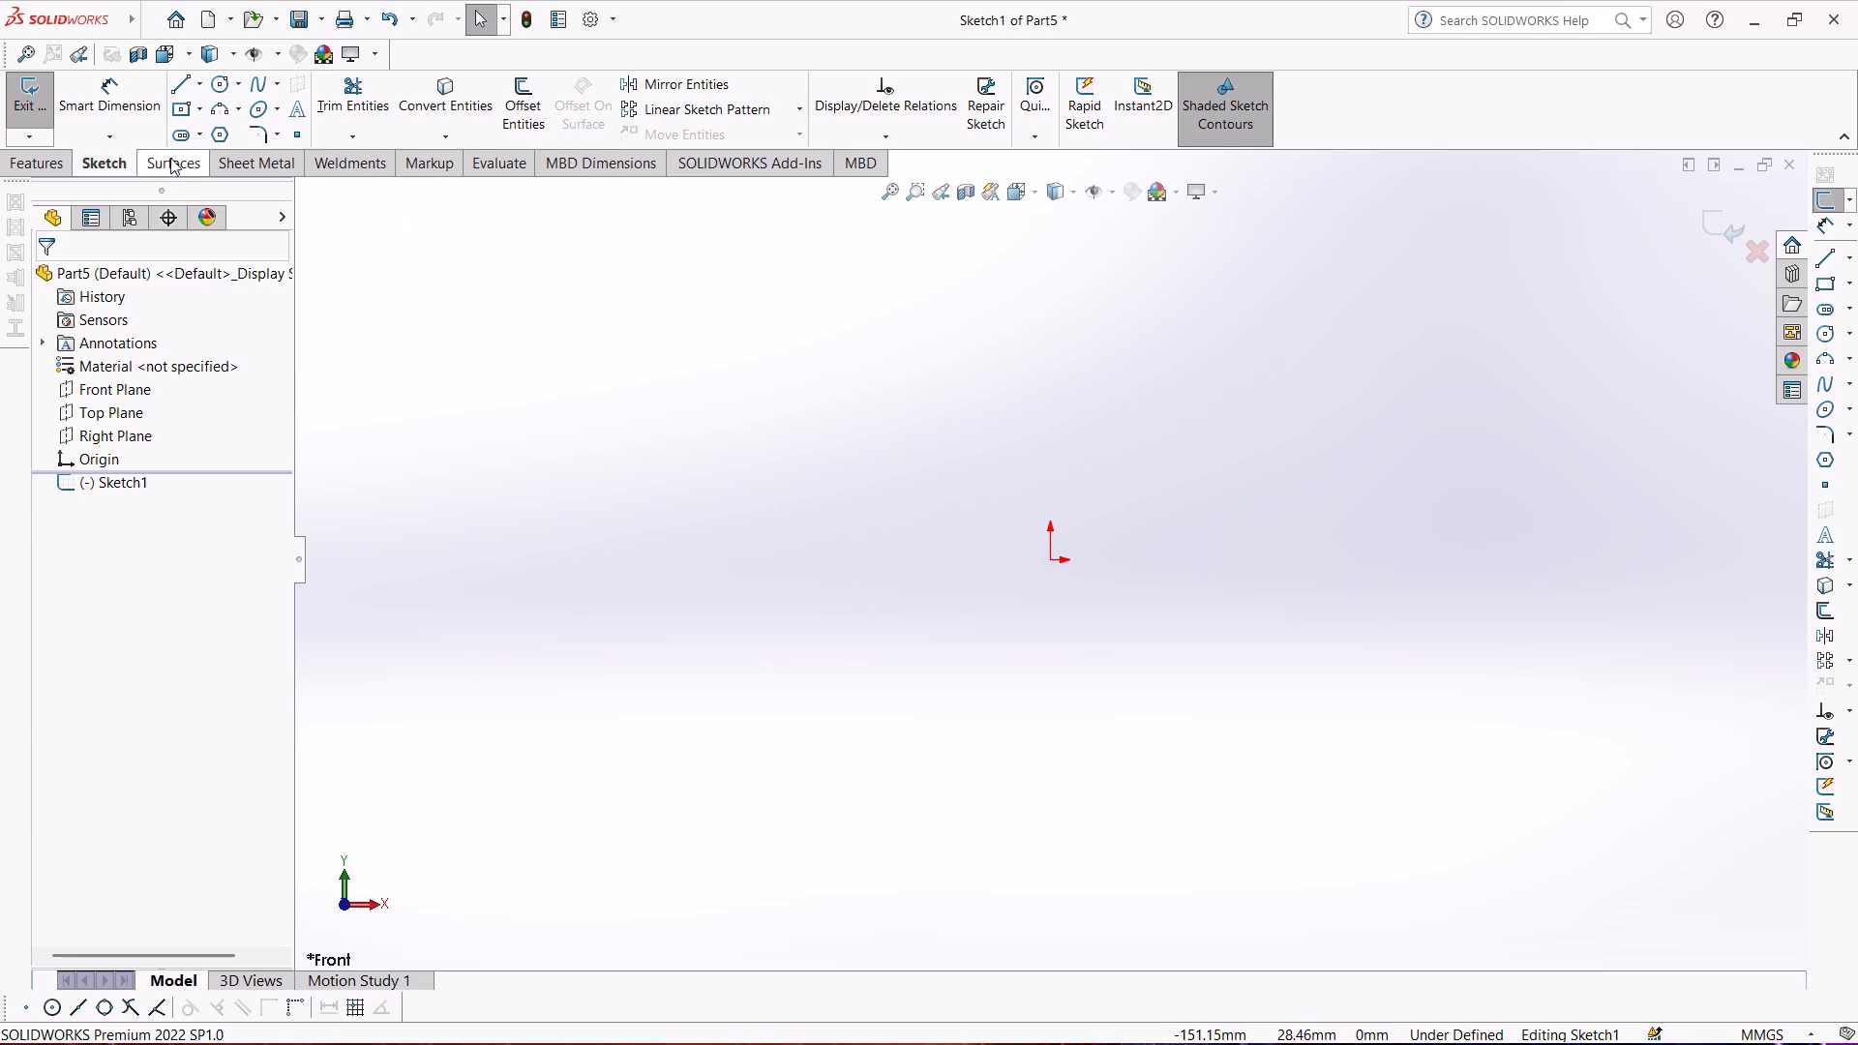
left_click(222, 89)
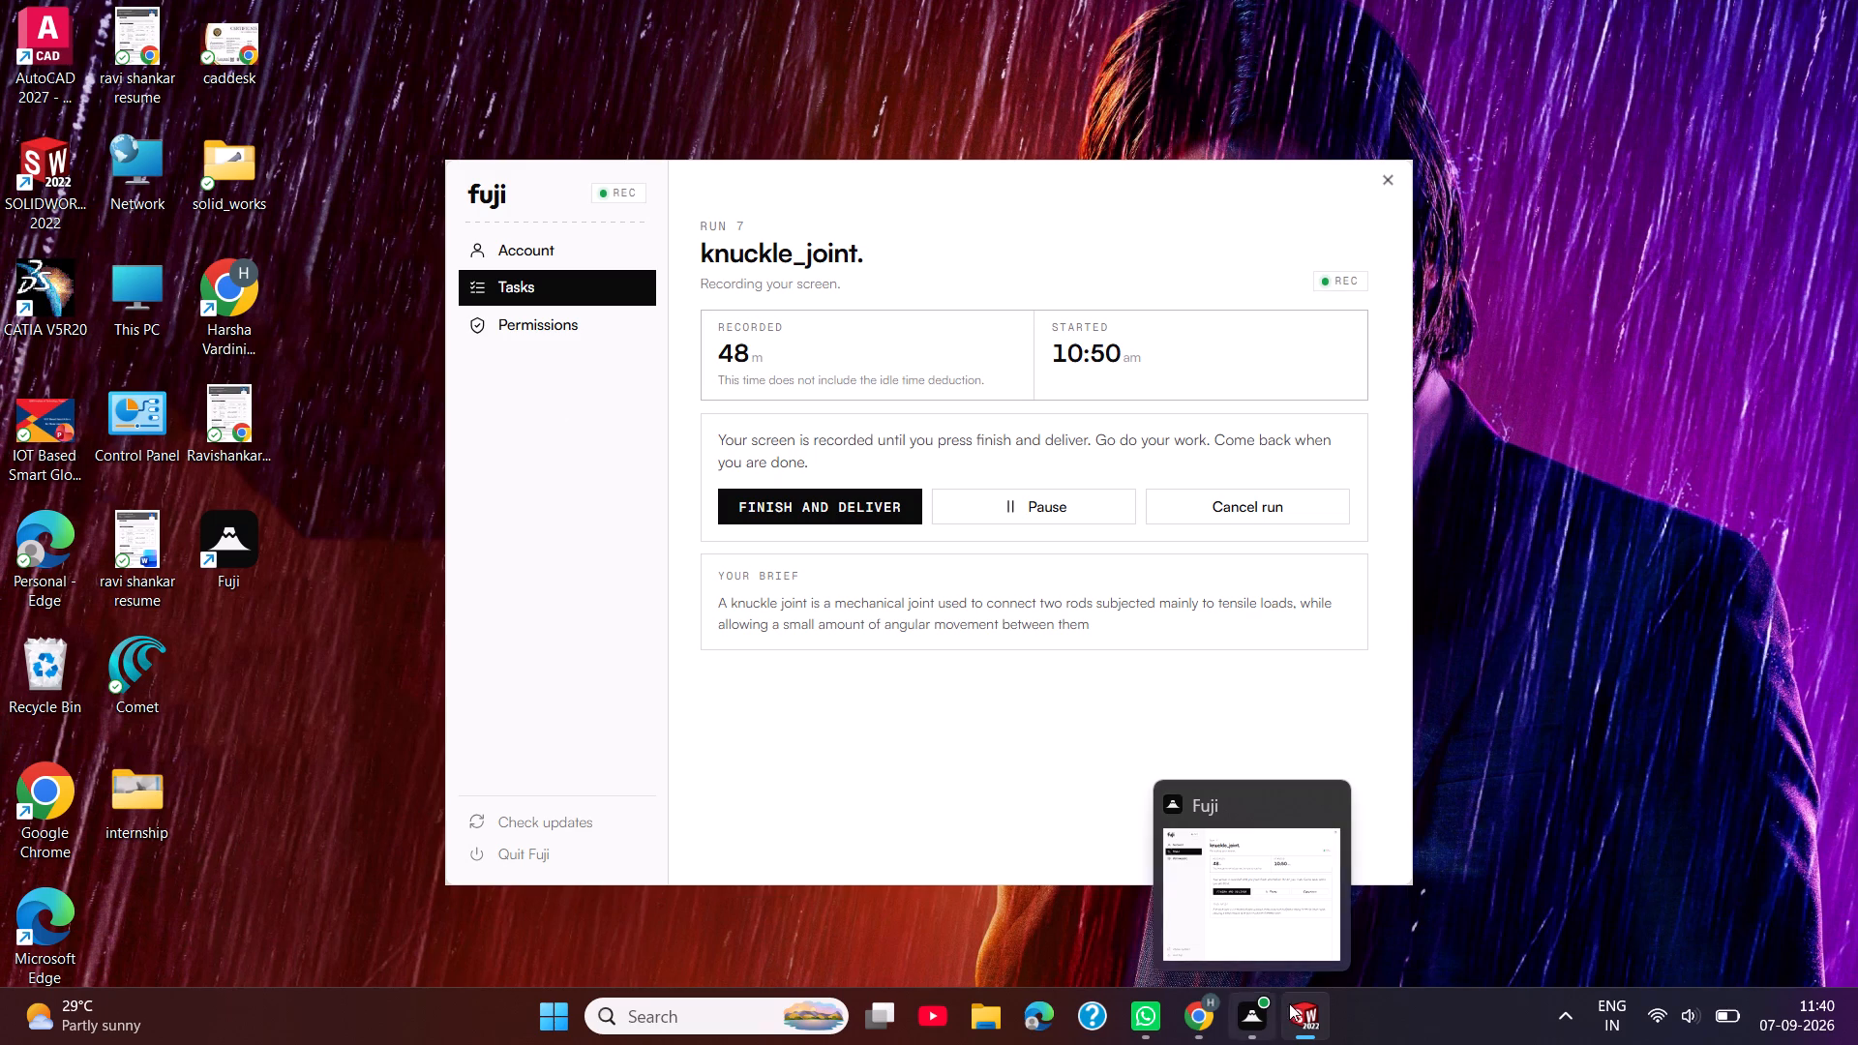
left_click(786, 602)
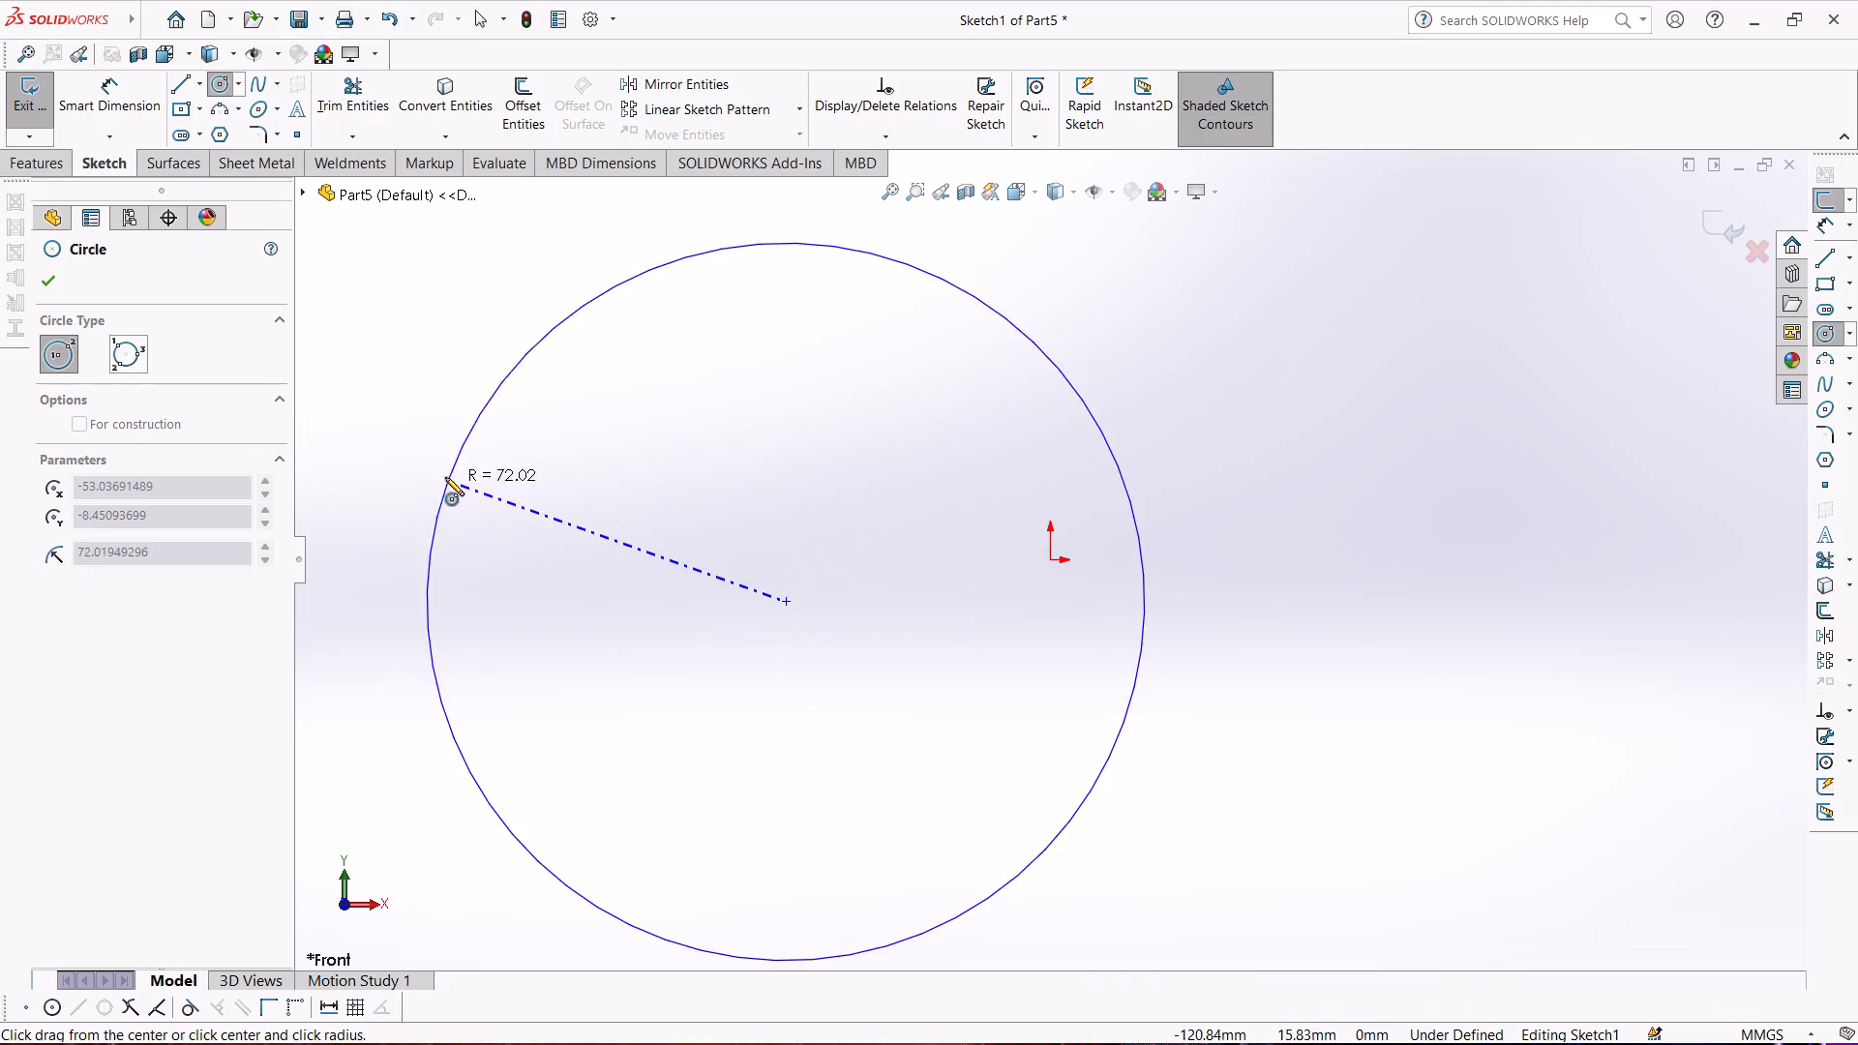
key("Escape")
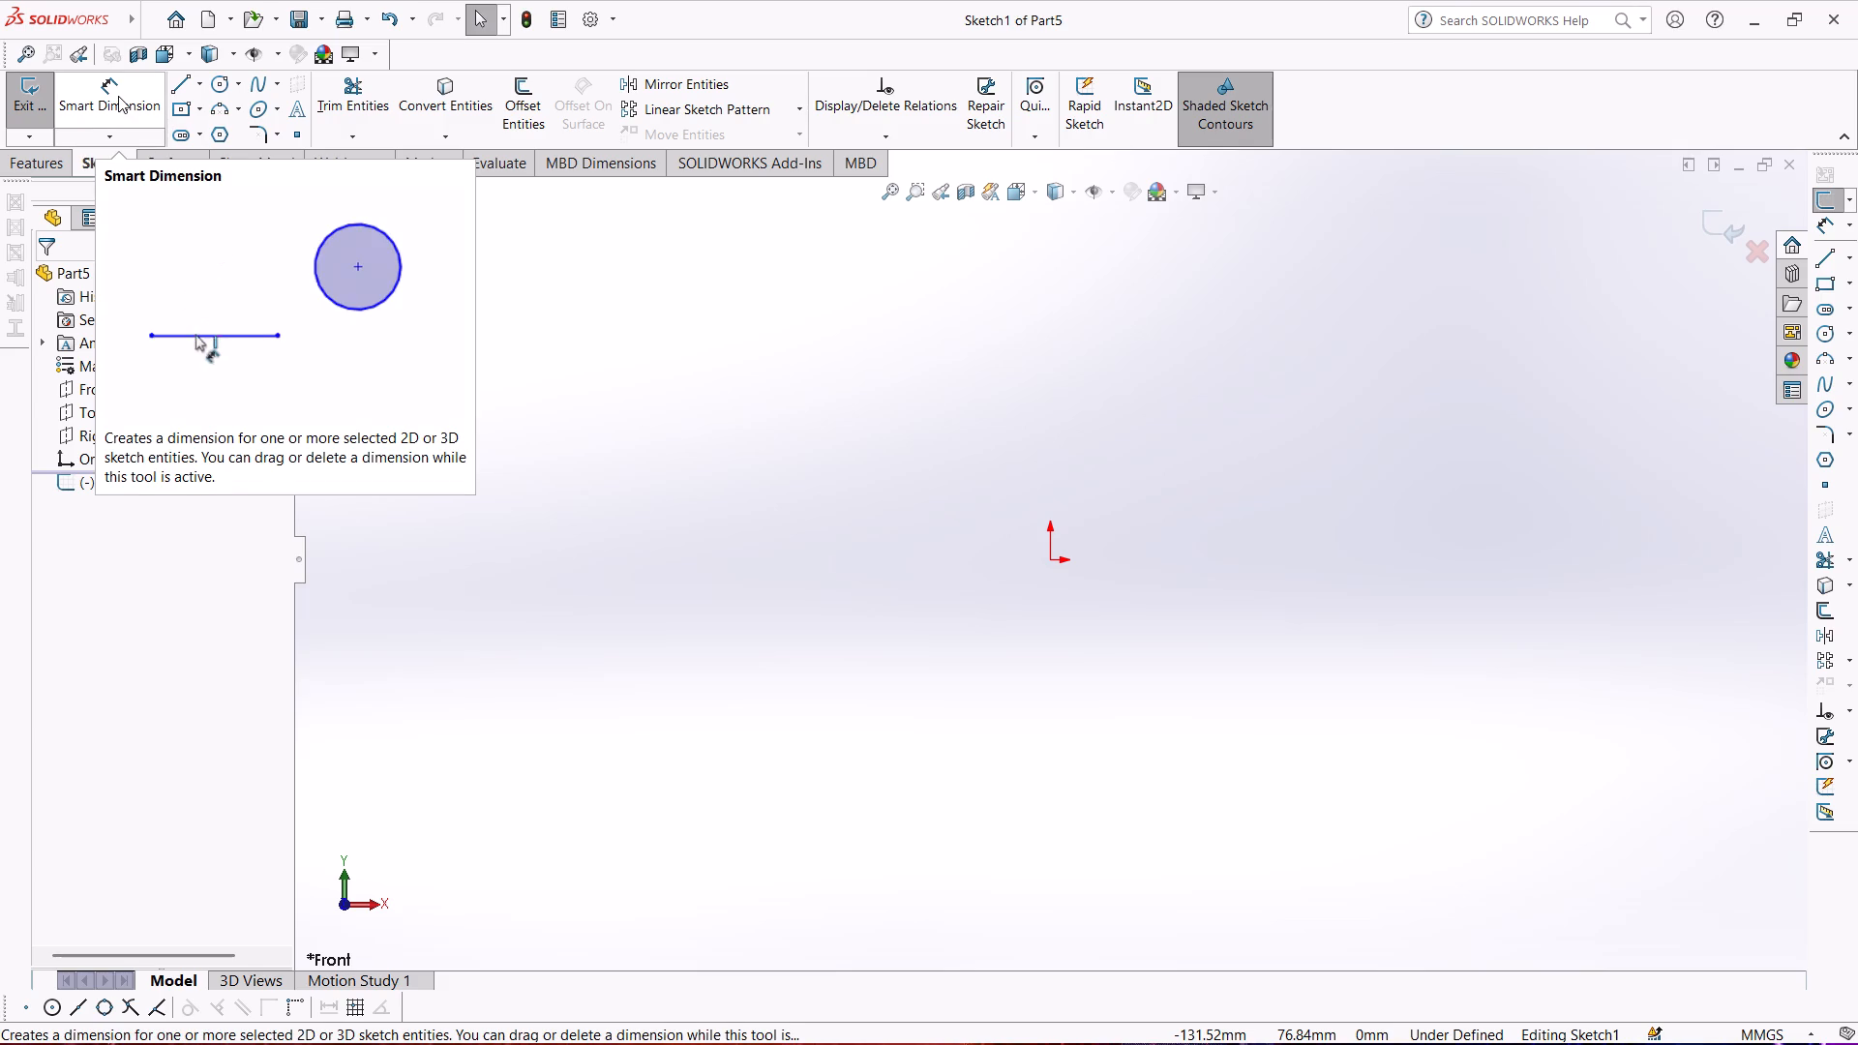
Sketch two concentric circles centred on the origin, with radii of about 23 mm and 54 mm.
left_click(218, 94)
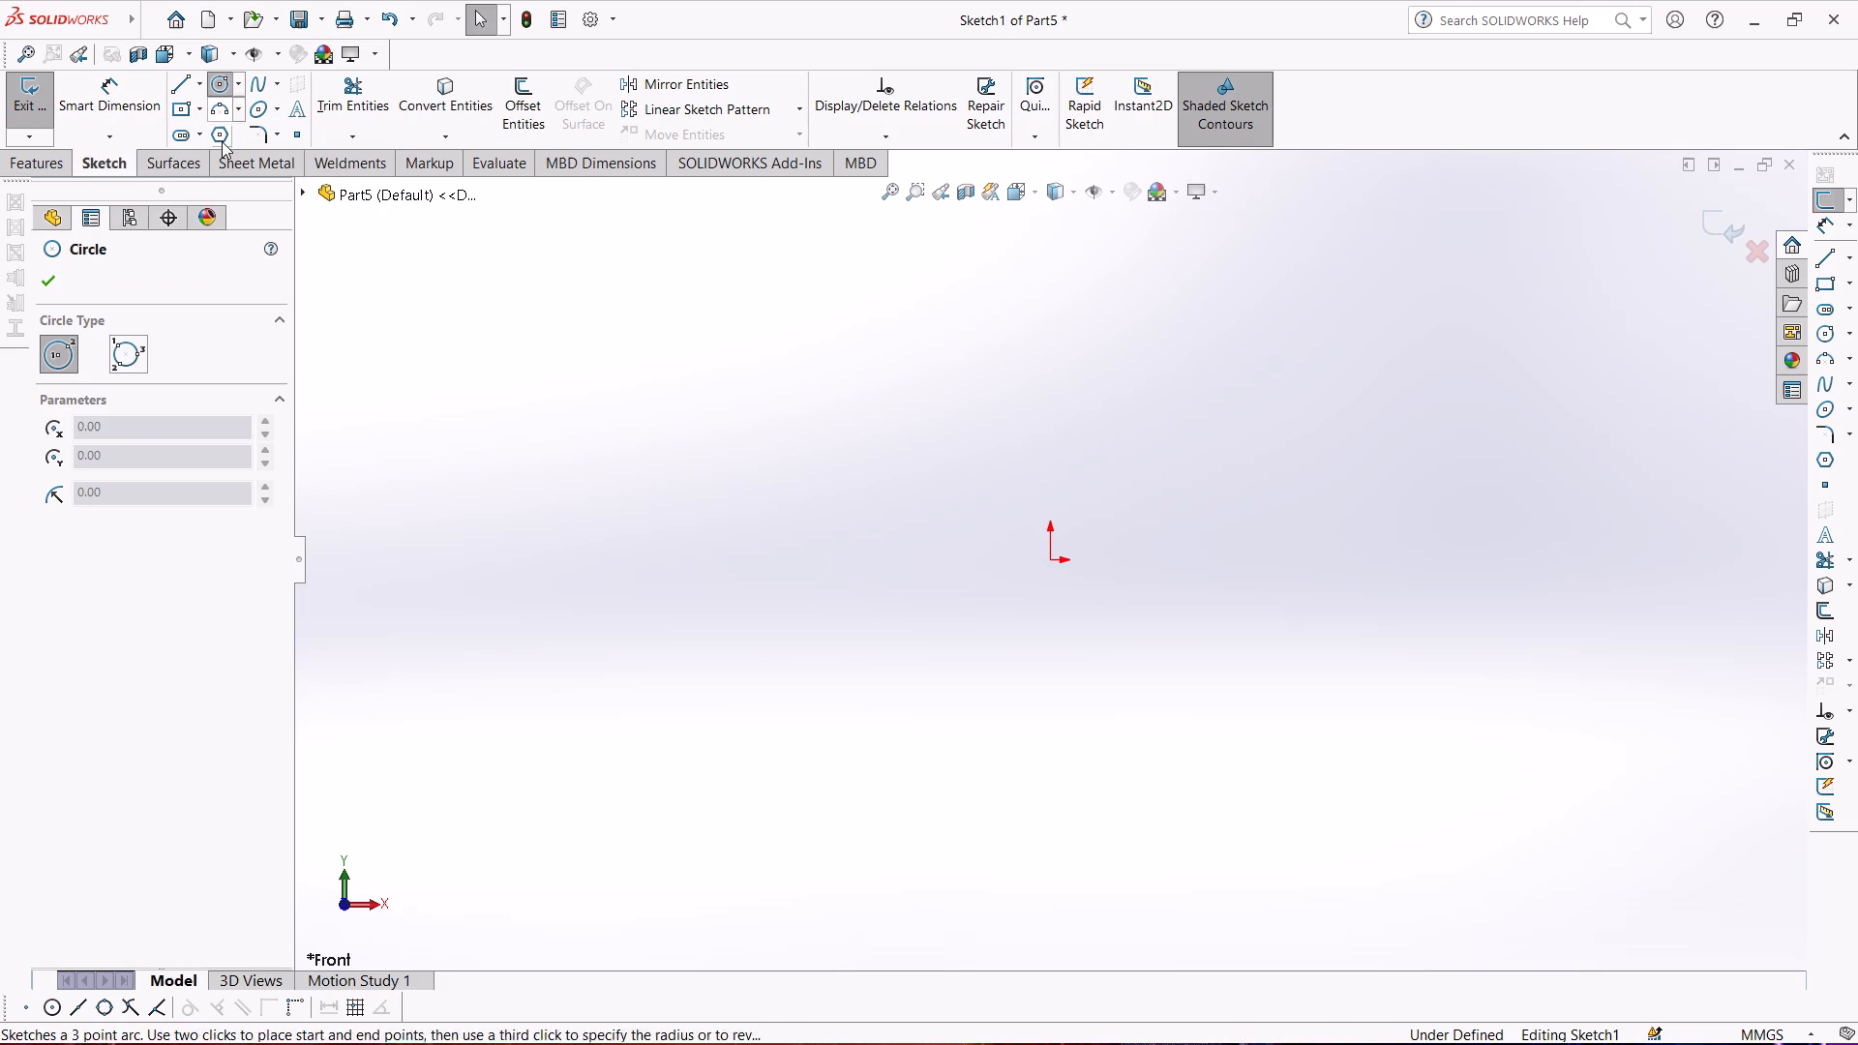
left_click(1048, 560)
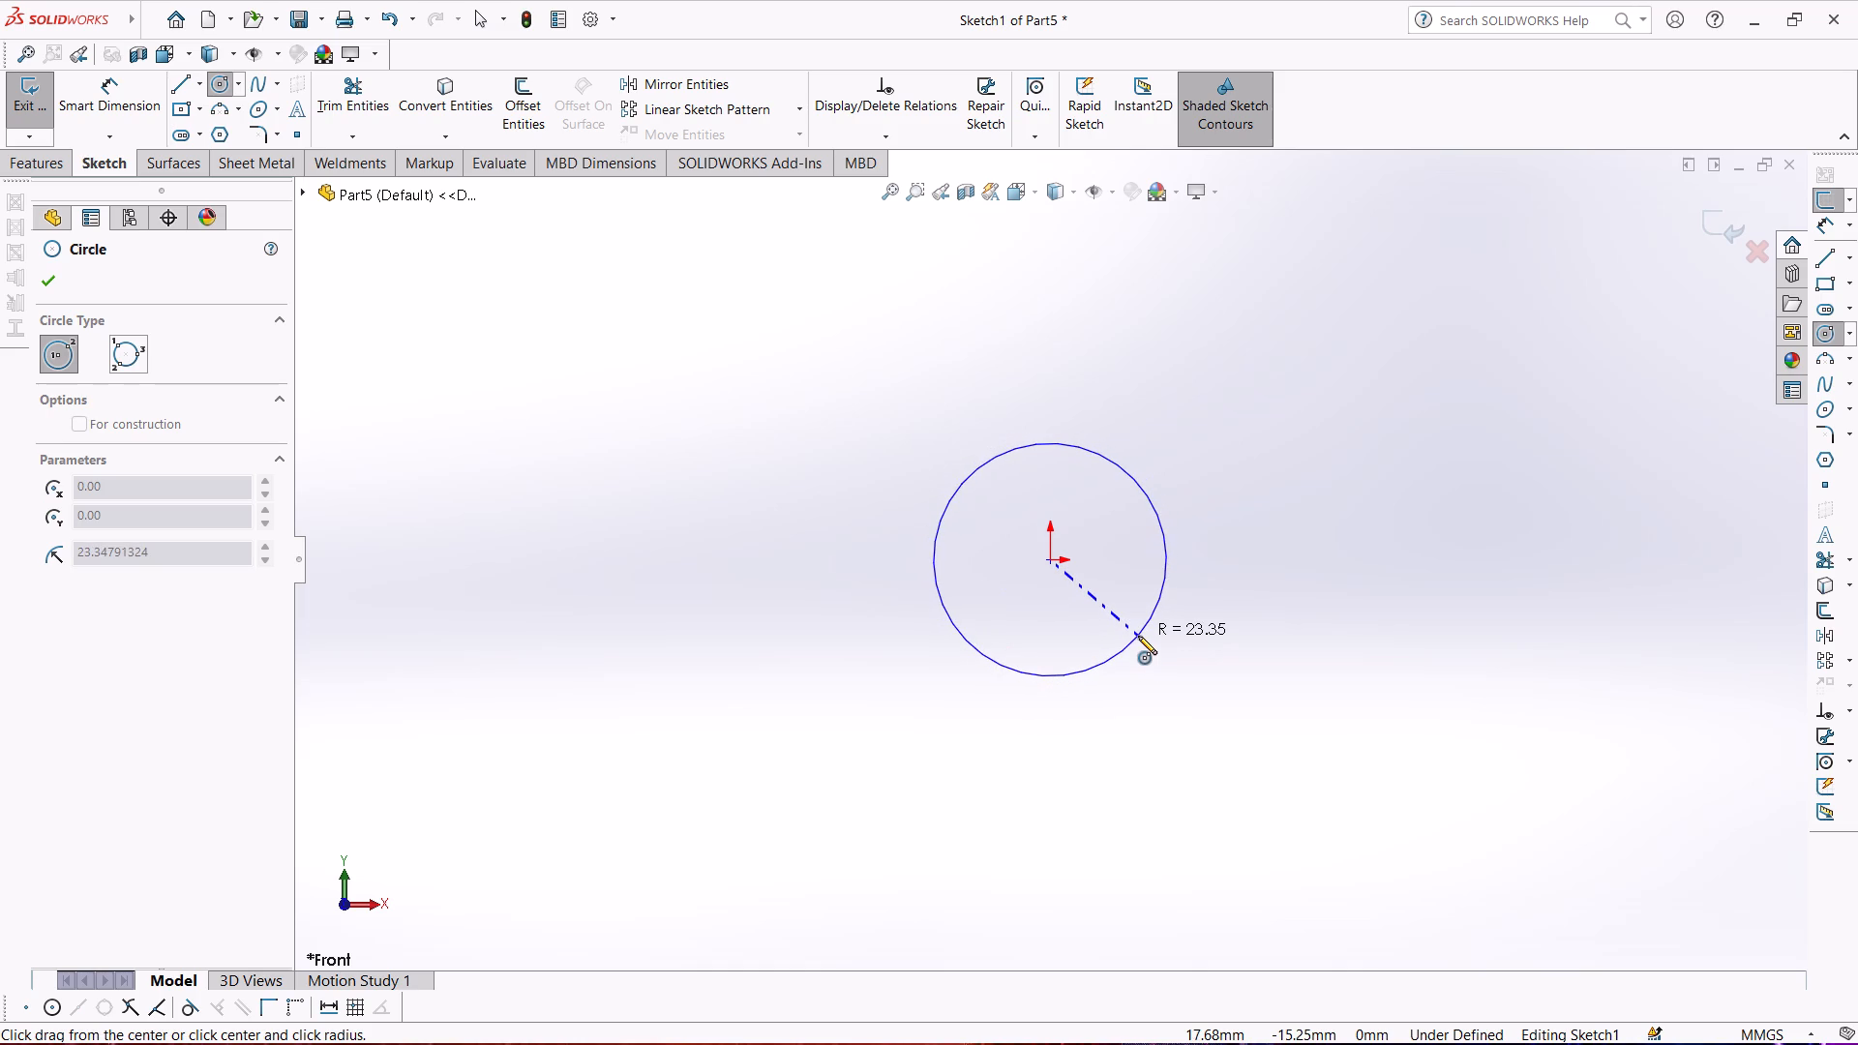
left_click(1138, 636)
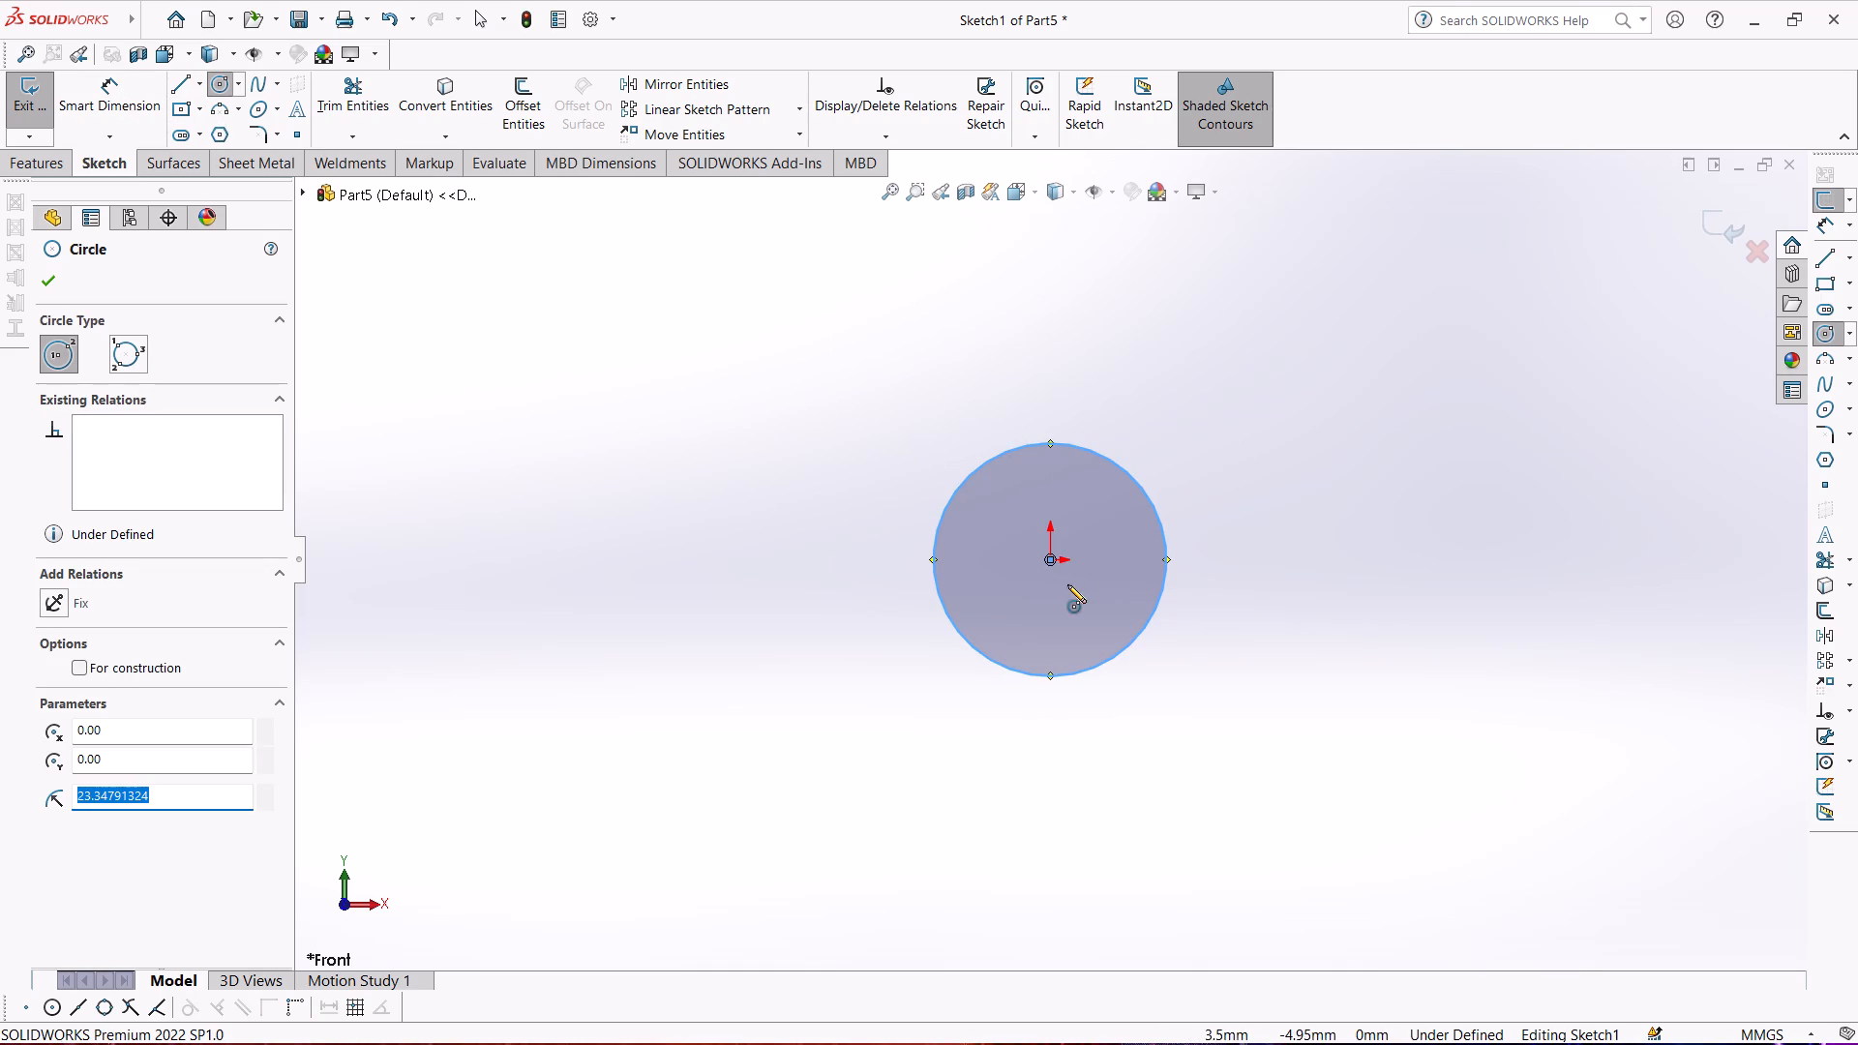
left_click(1044, 559)
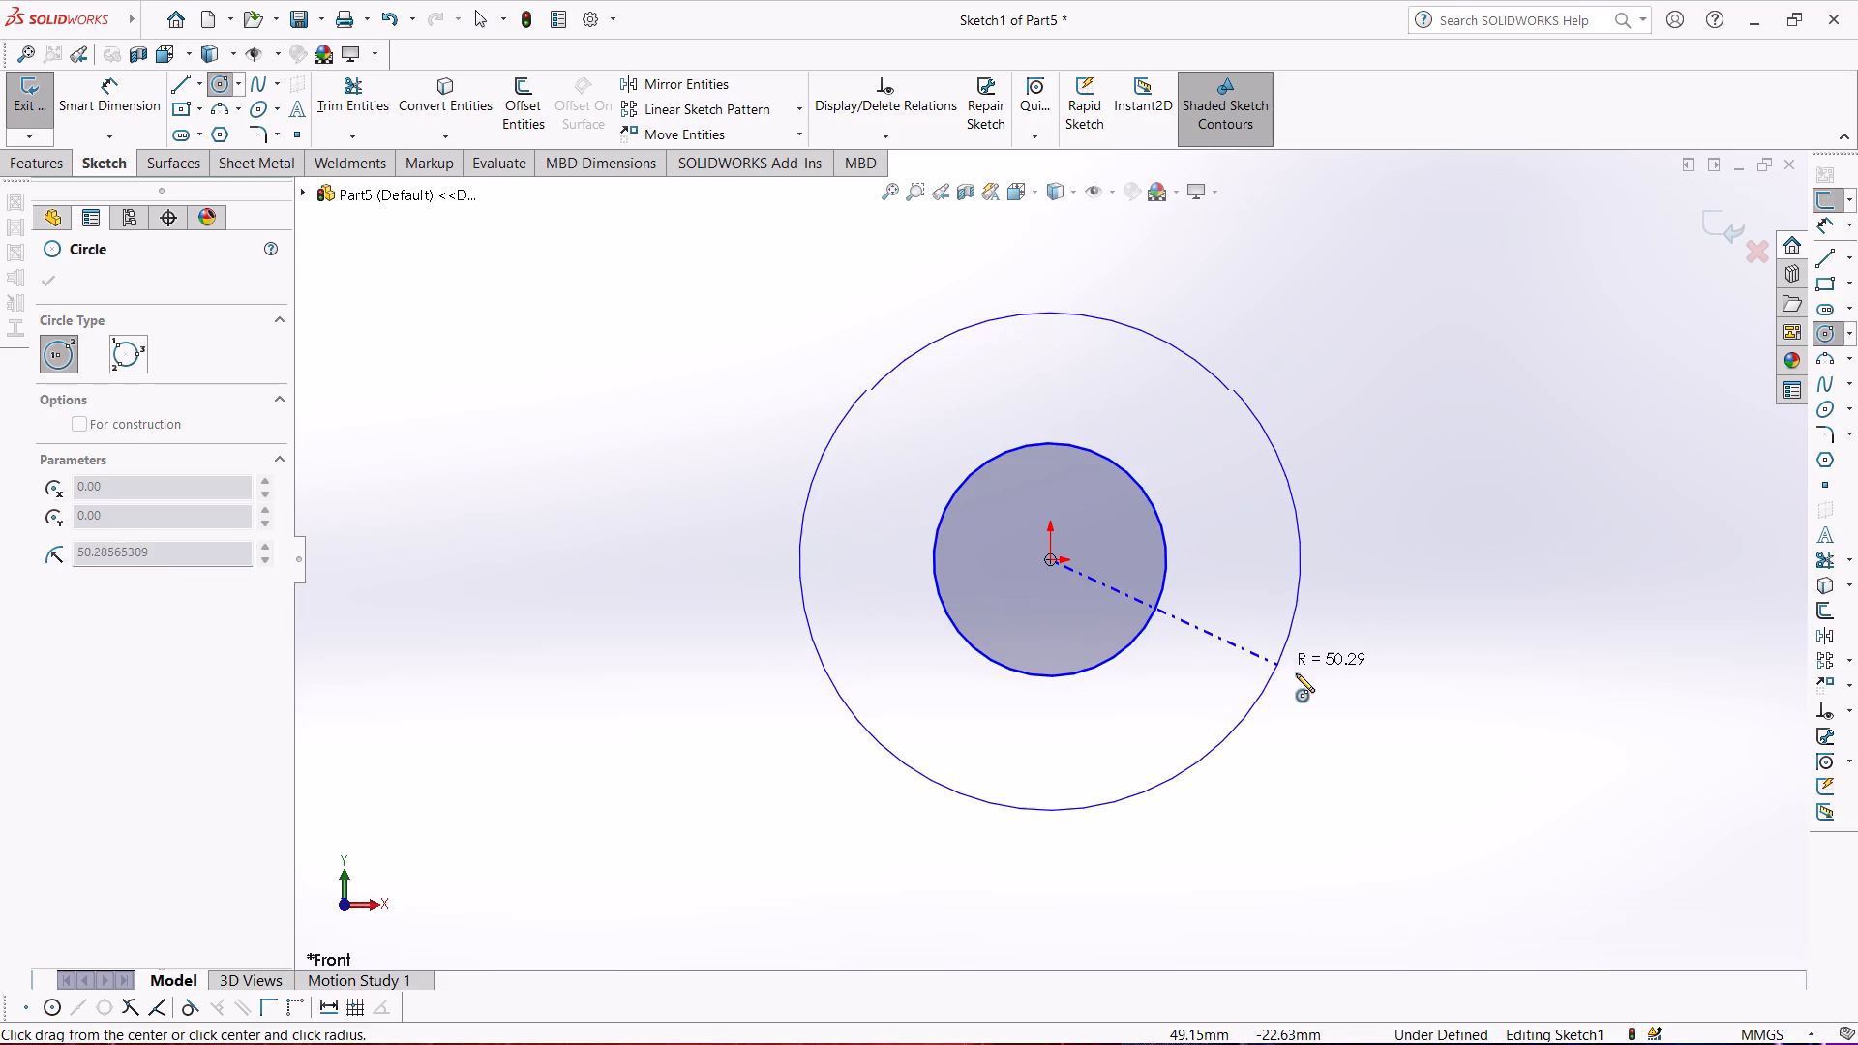
left_click(1296, 673)
Dimension the outer circle to 52 mm diameter and the inner circle to 25 mm diameter, and finish the sketch.
left_click(126, 102)
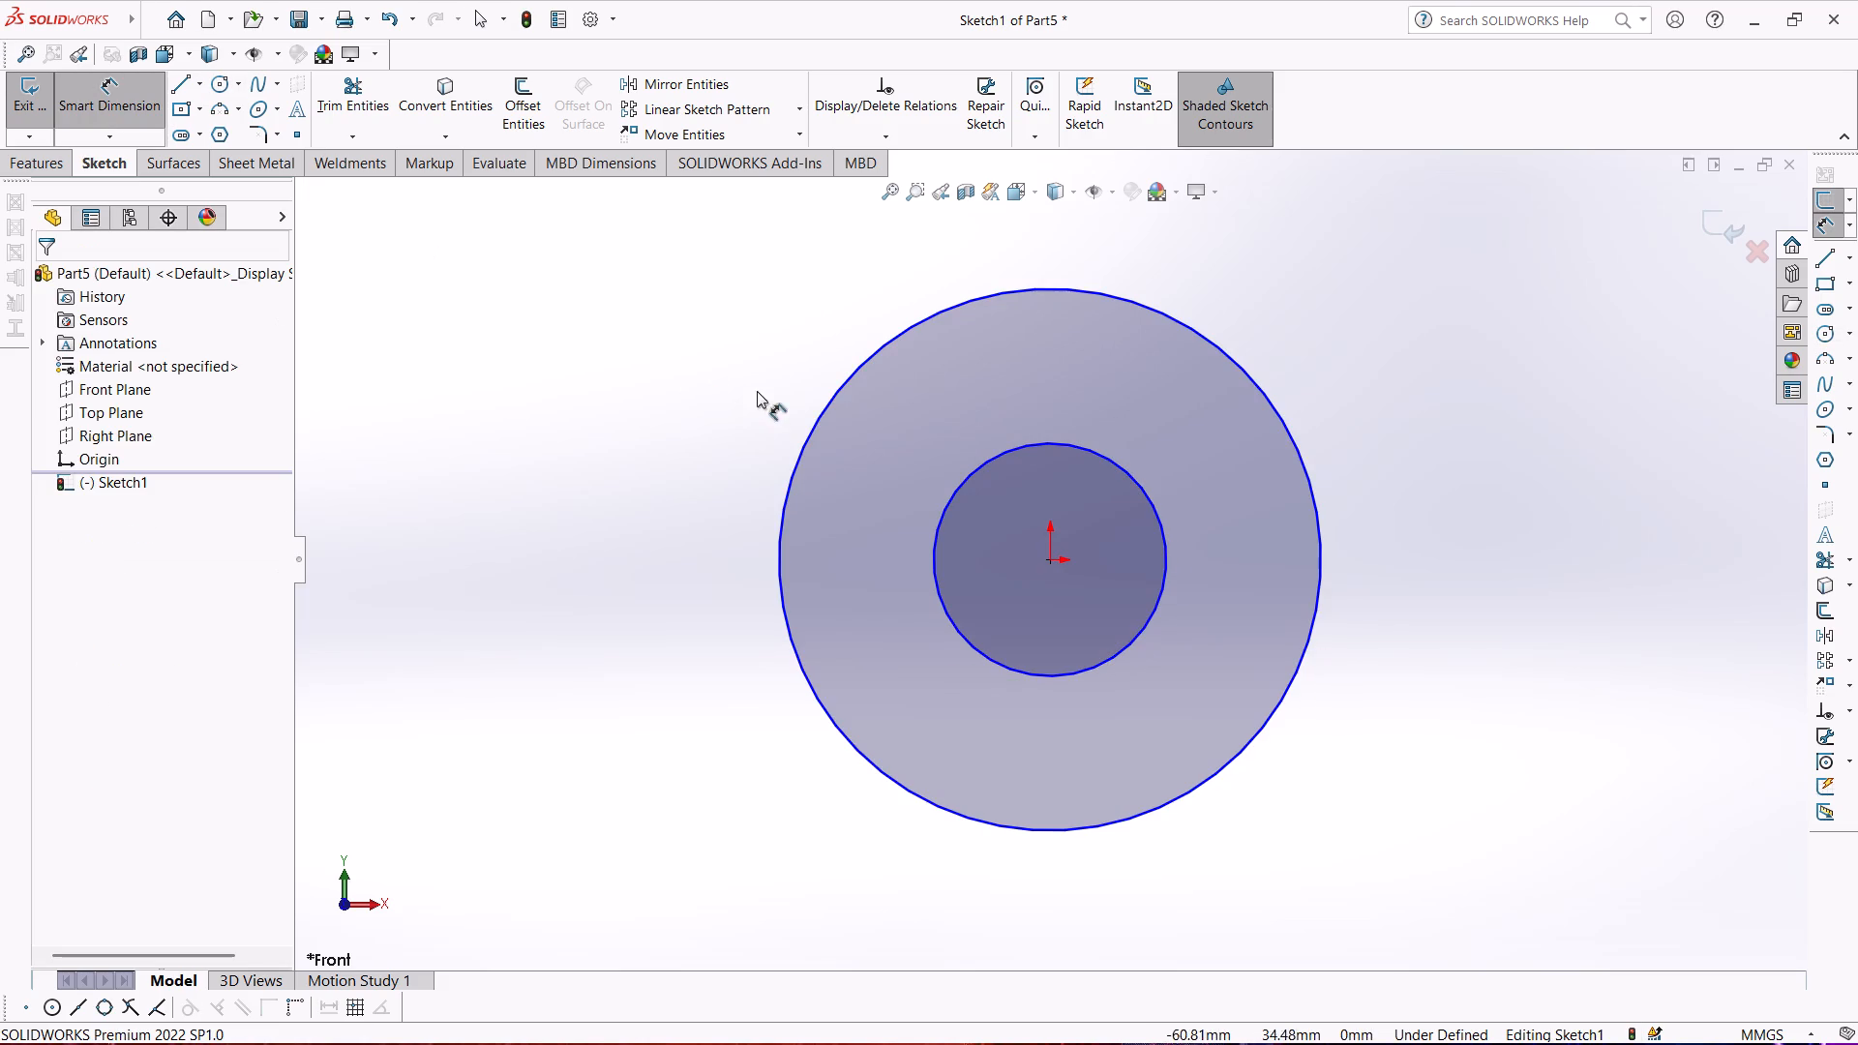
left_click(819, 417)
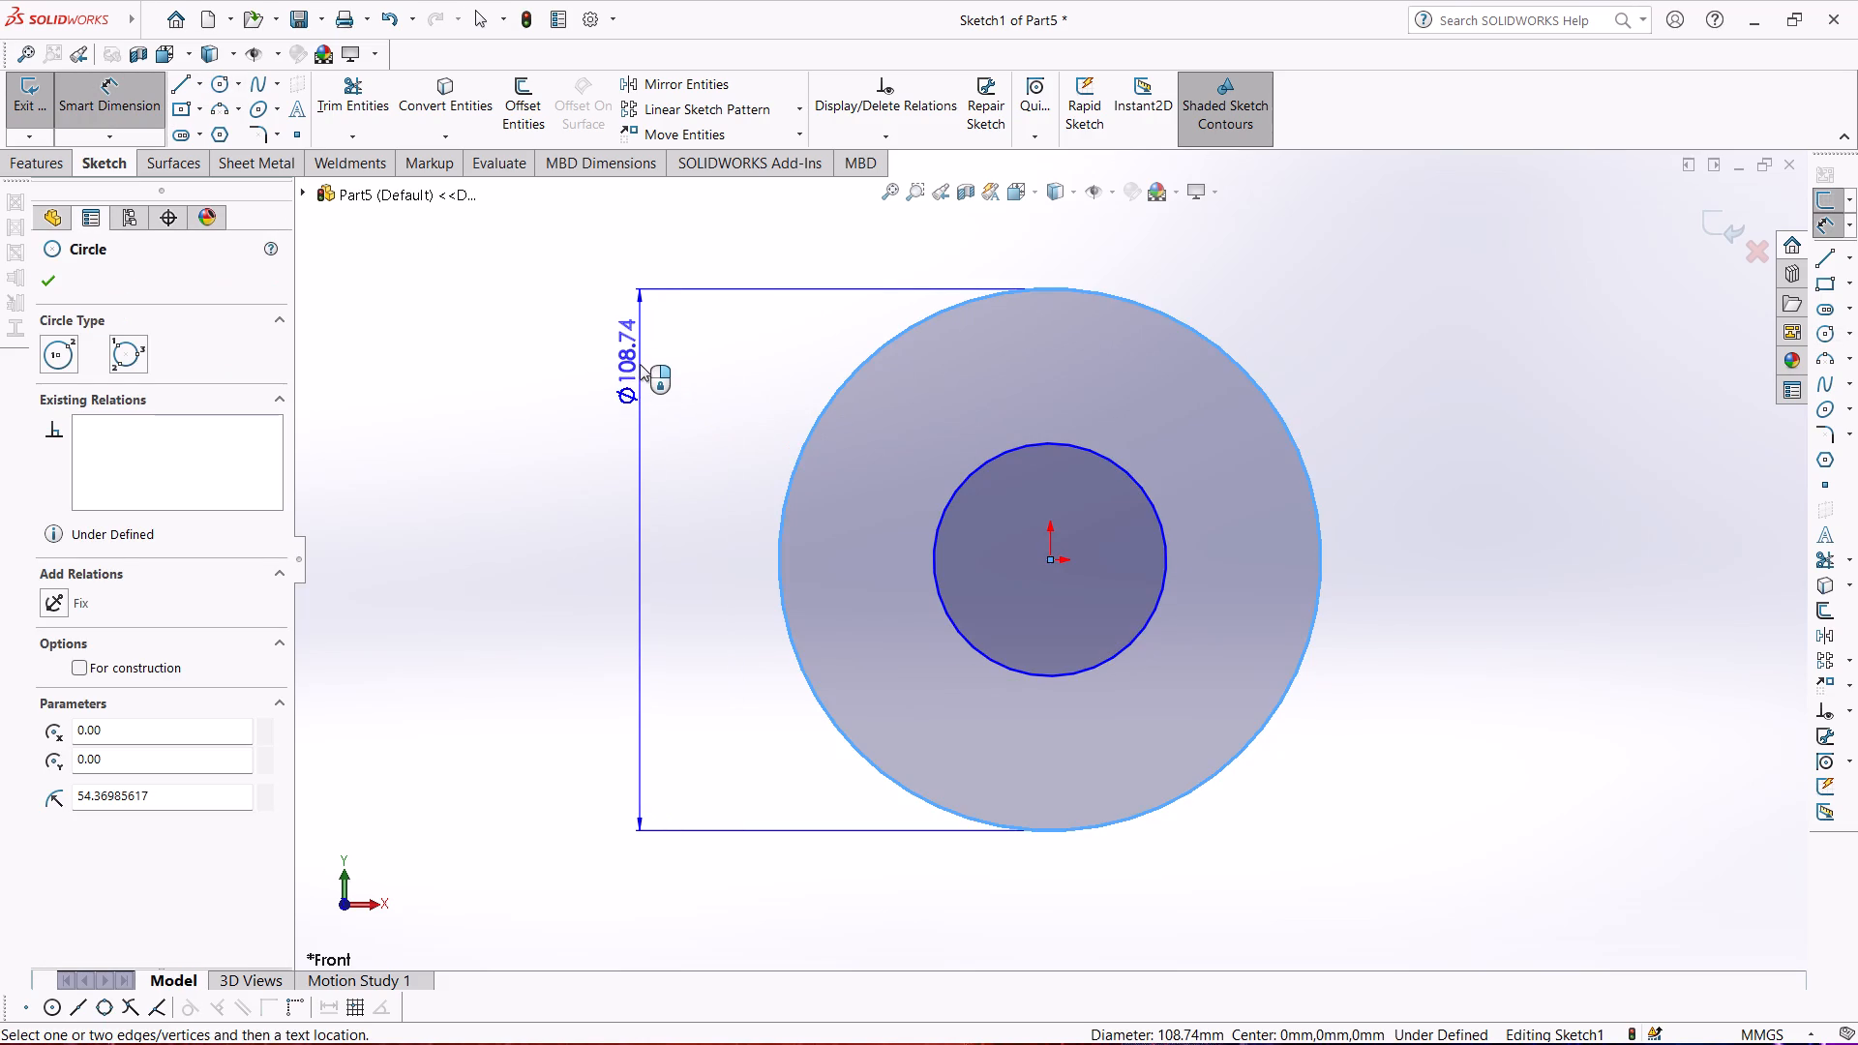
left_click(640, 364)
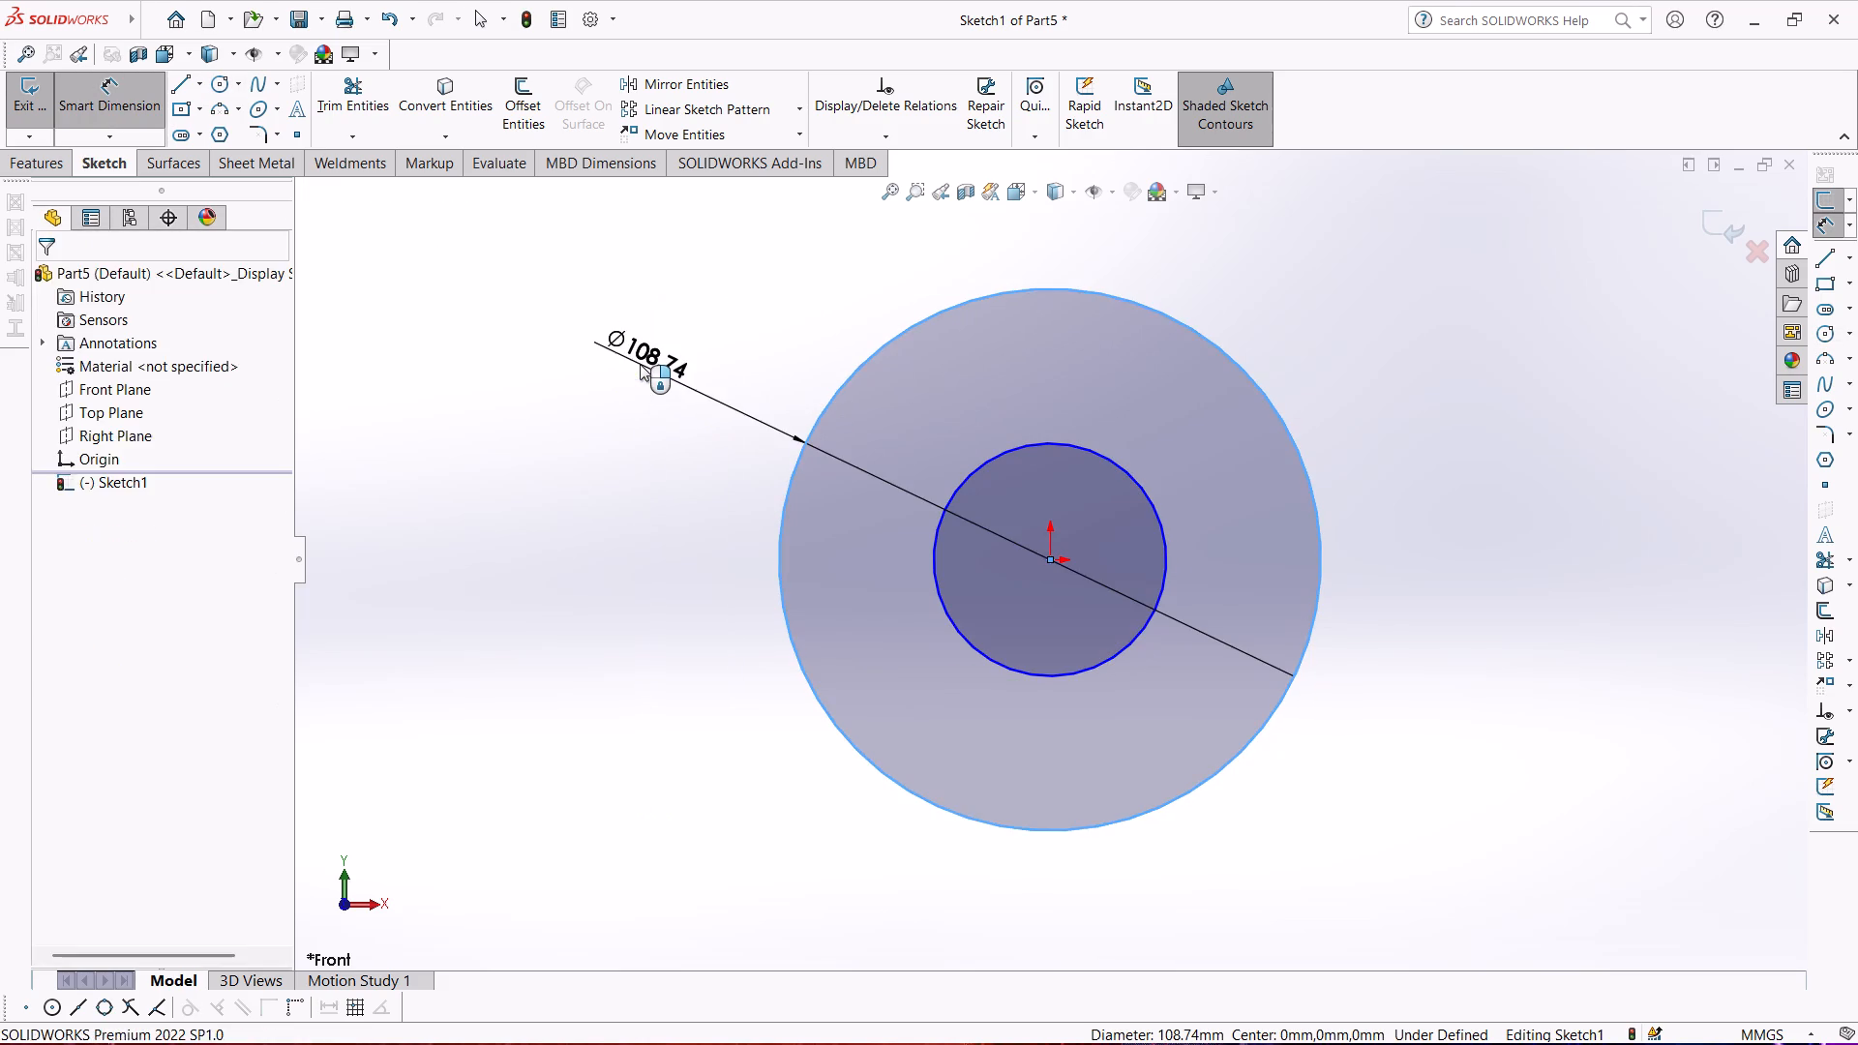
type("52")
key("Return")
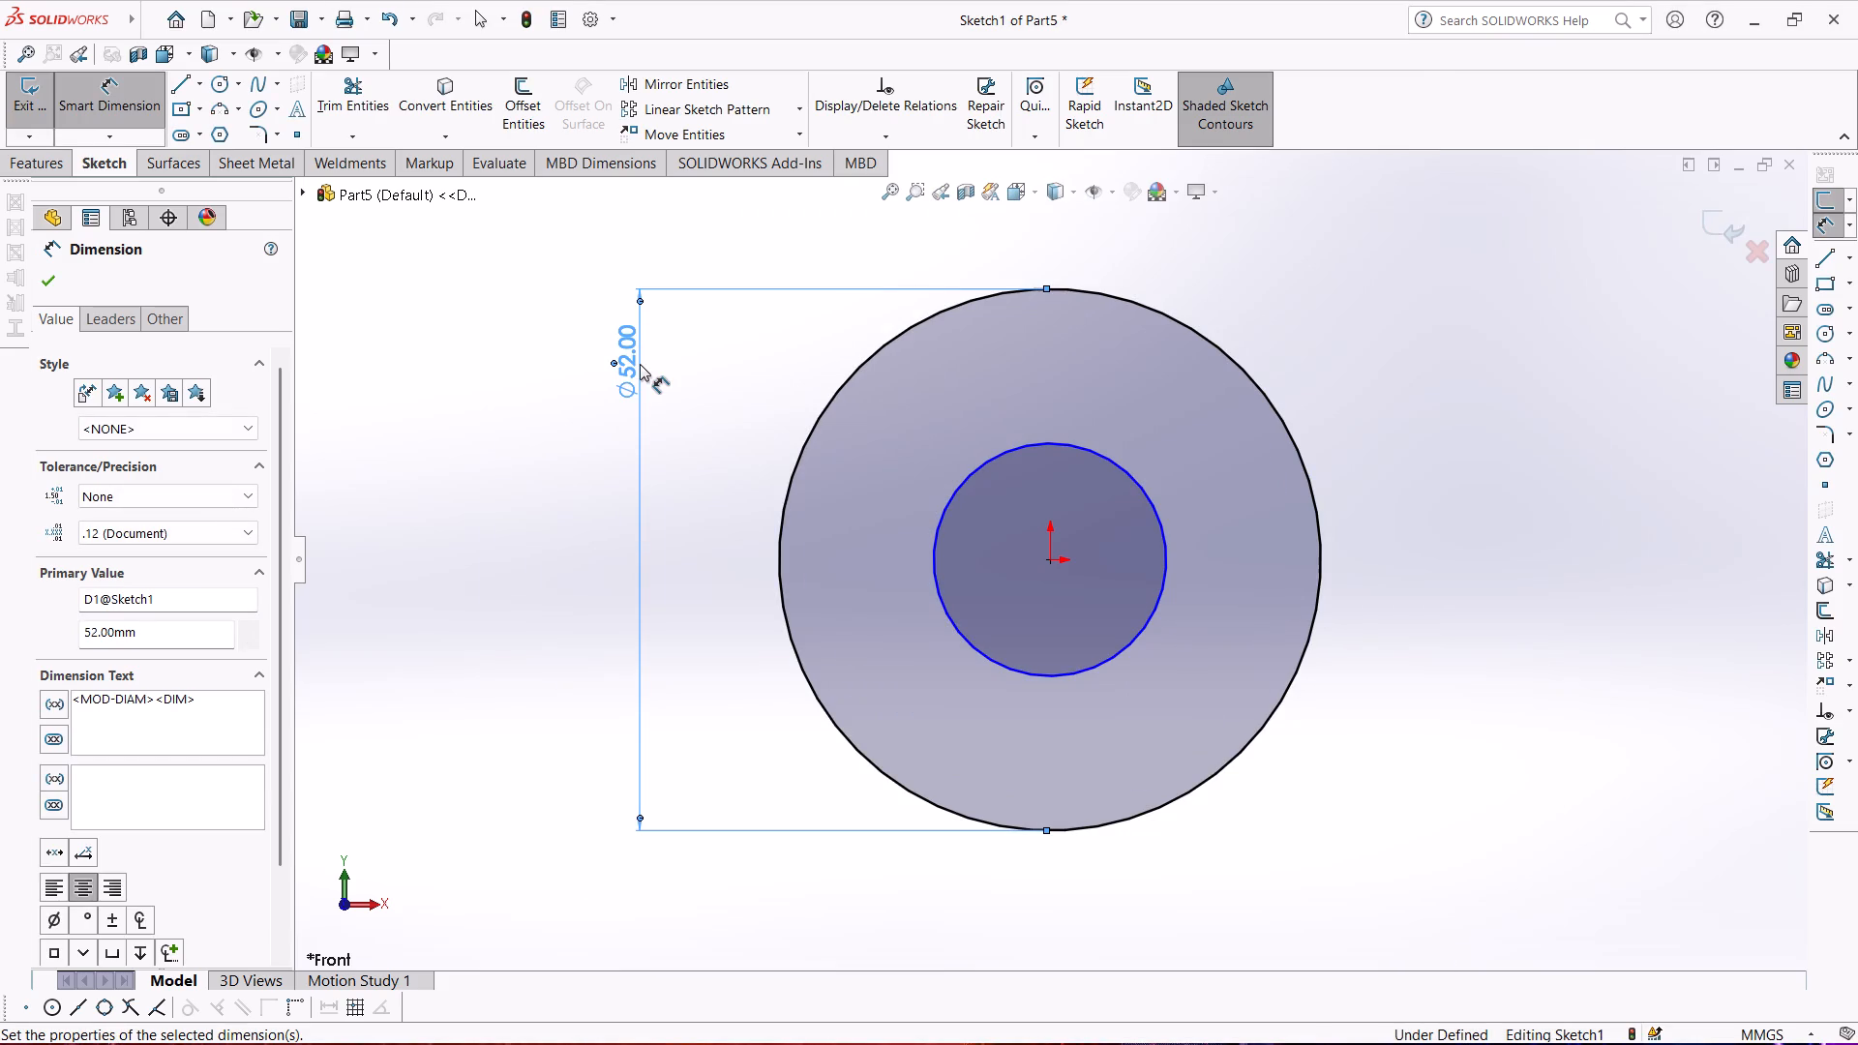
left_click(957, 479)
left_click(961, 483)
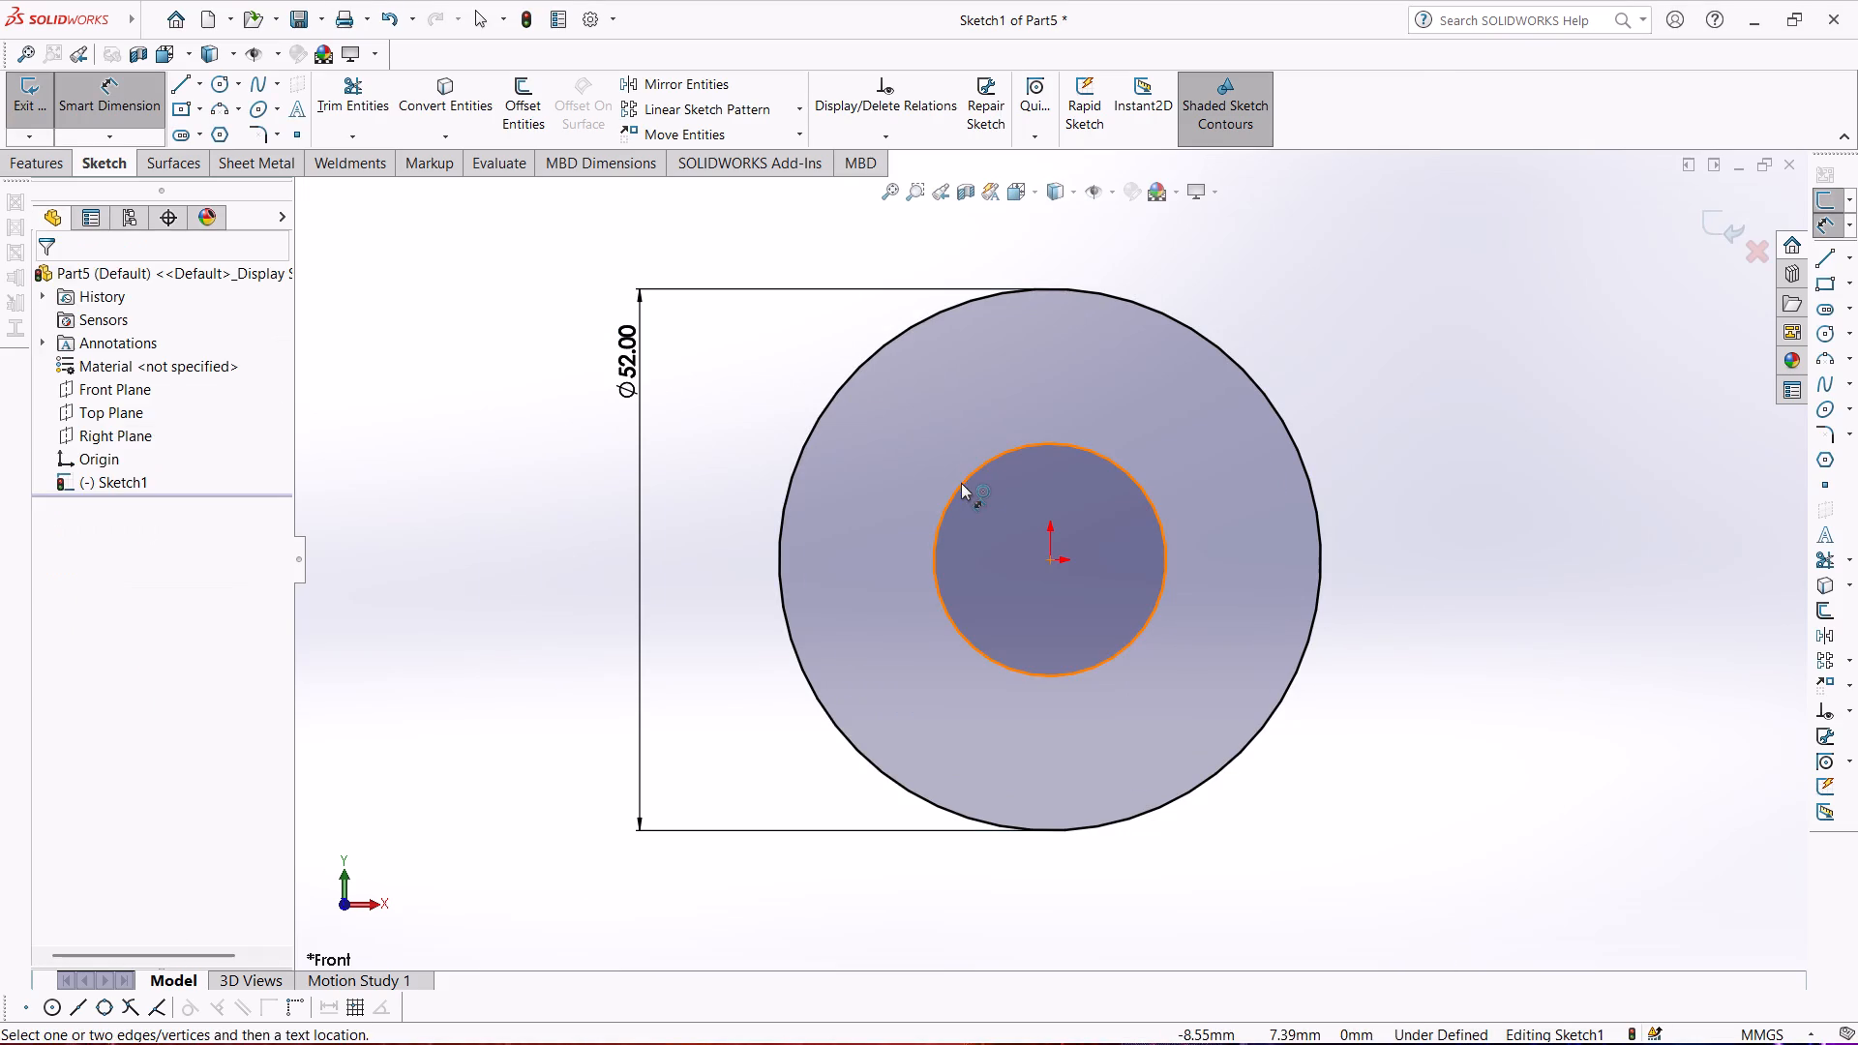
left_click(1447, 384)
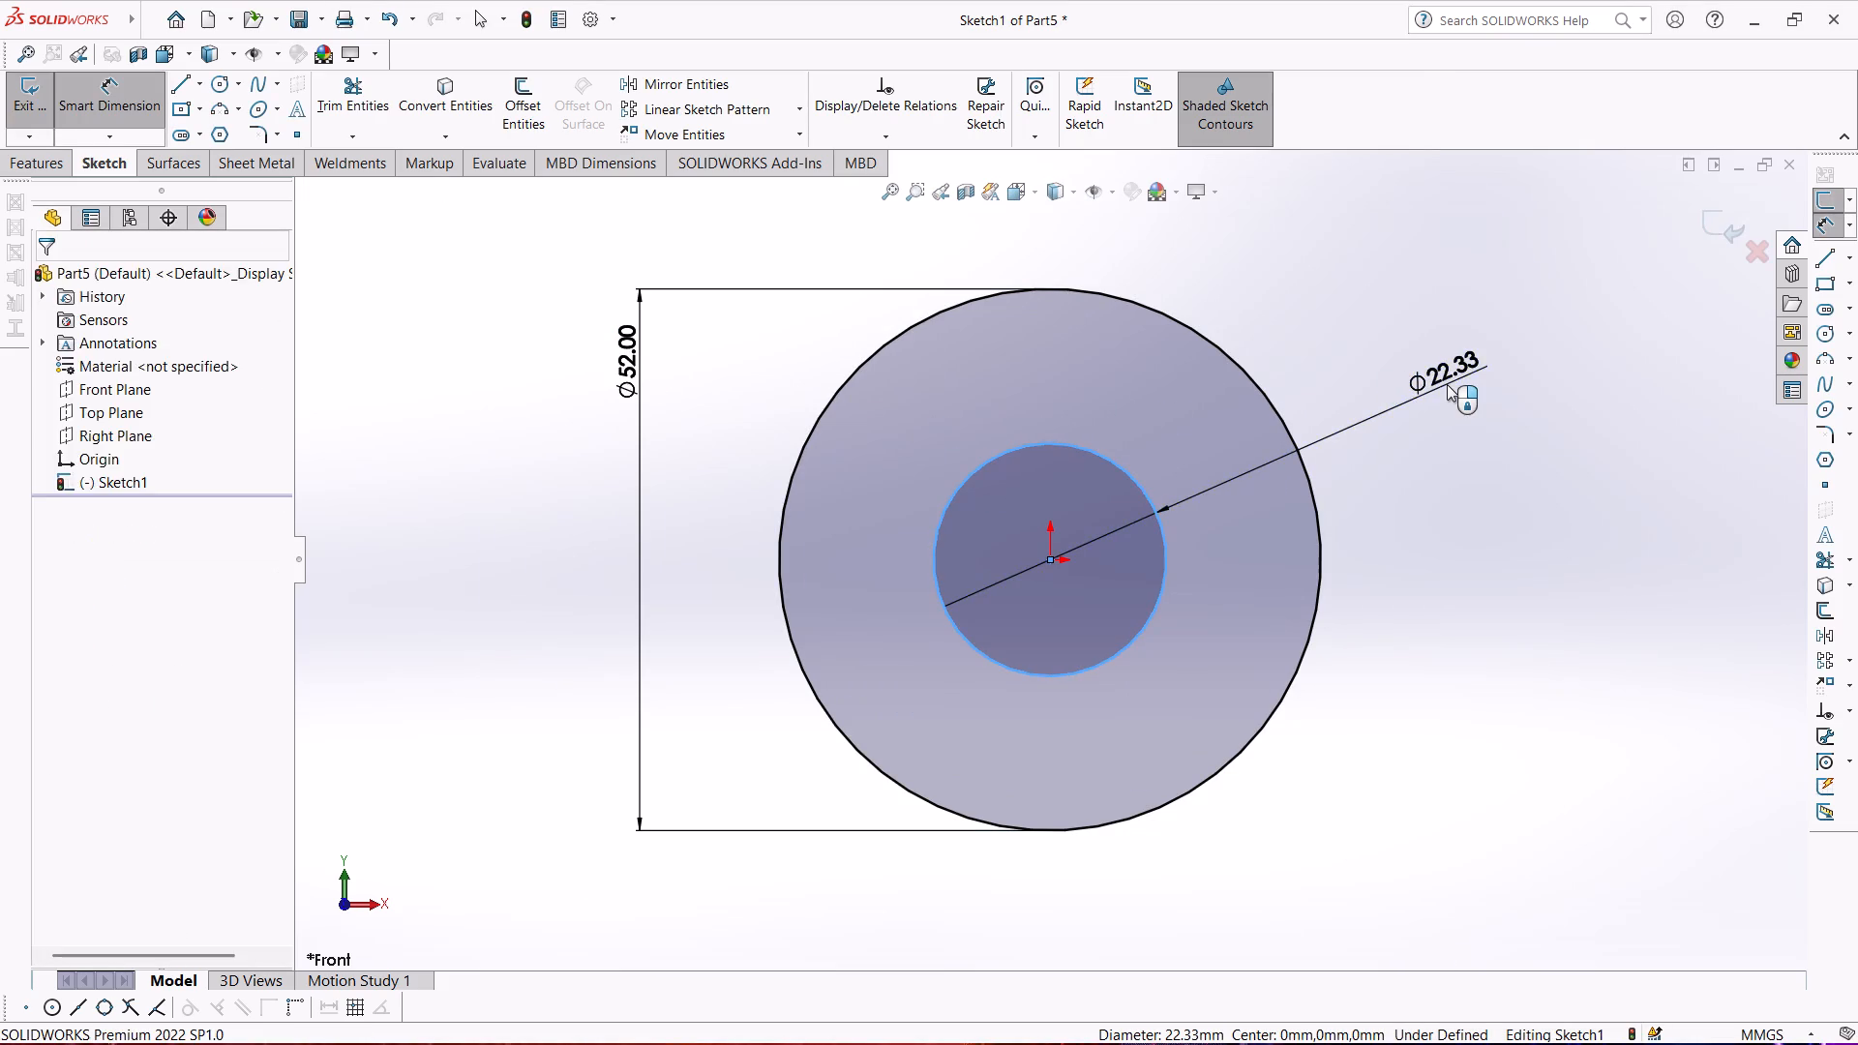
type("25")
key("Return")
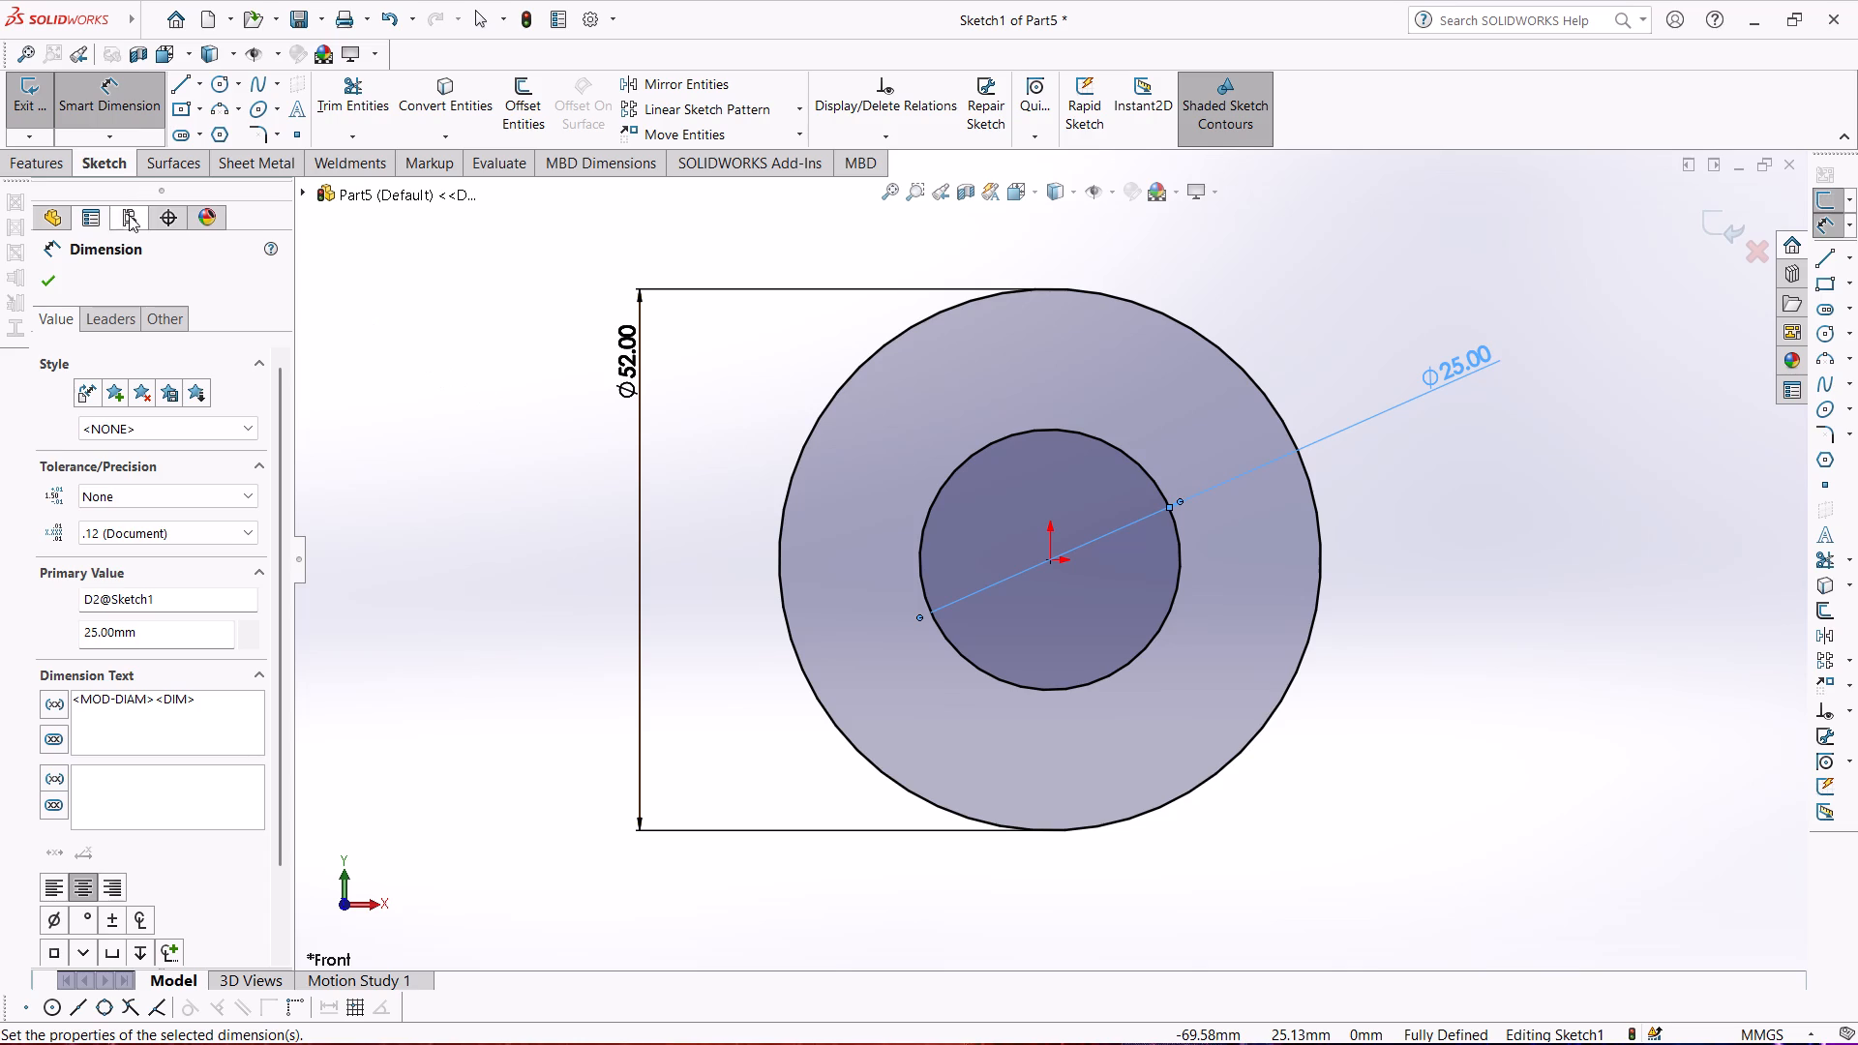
left_click(51, 270)
left_click(26, 97)
Extrude the ring between the two circles as a Mid Plane boss with a depth of 80 mm.
left_click(34, 160)
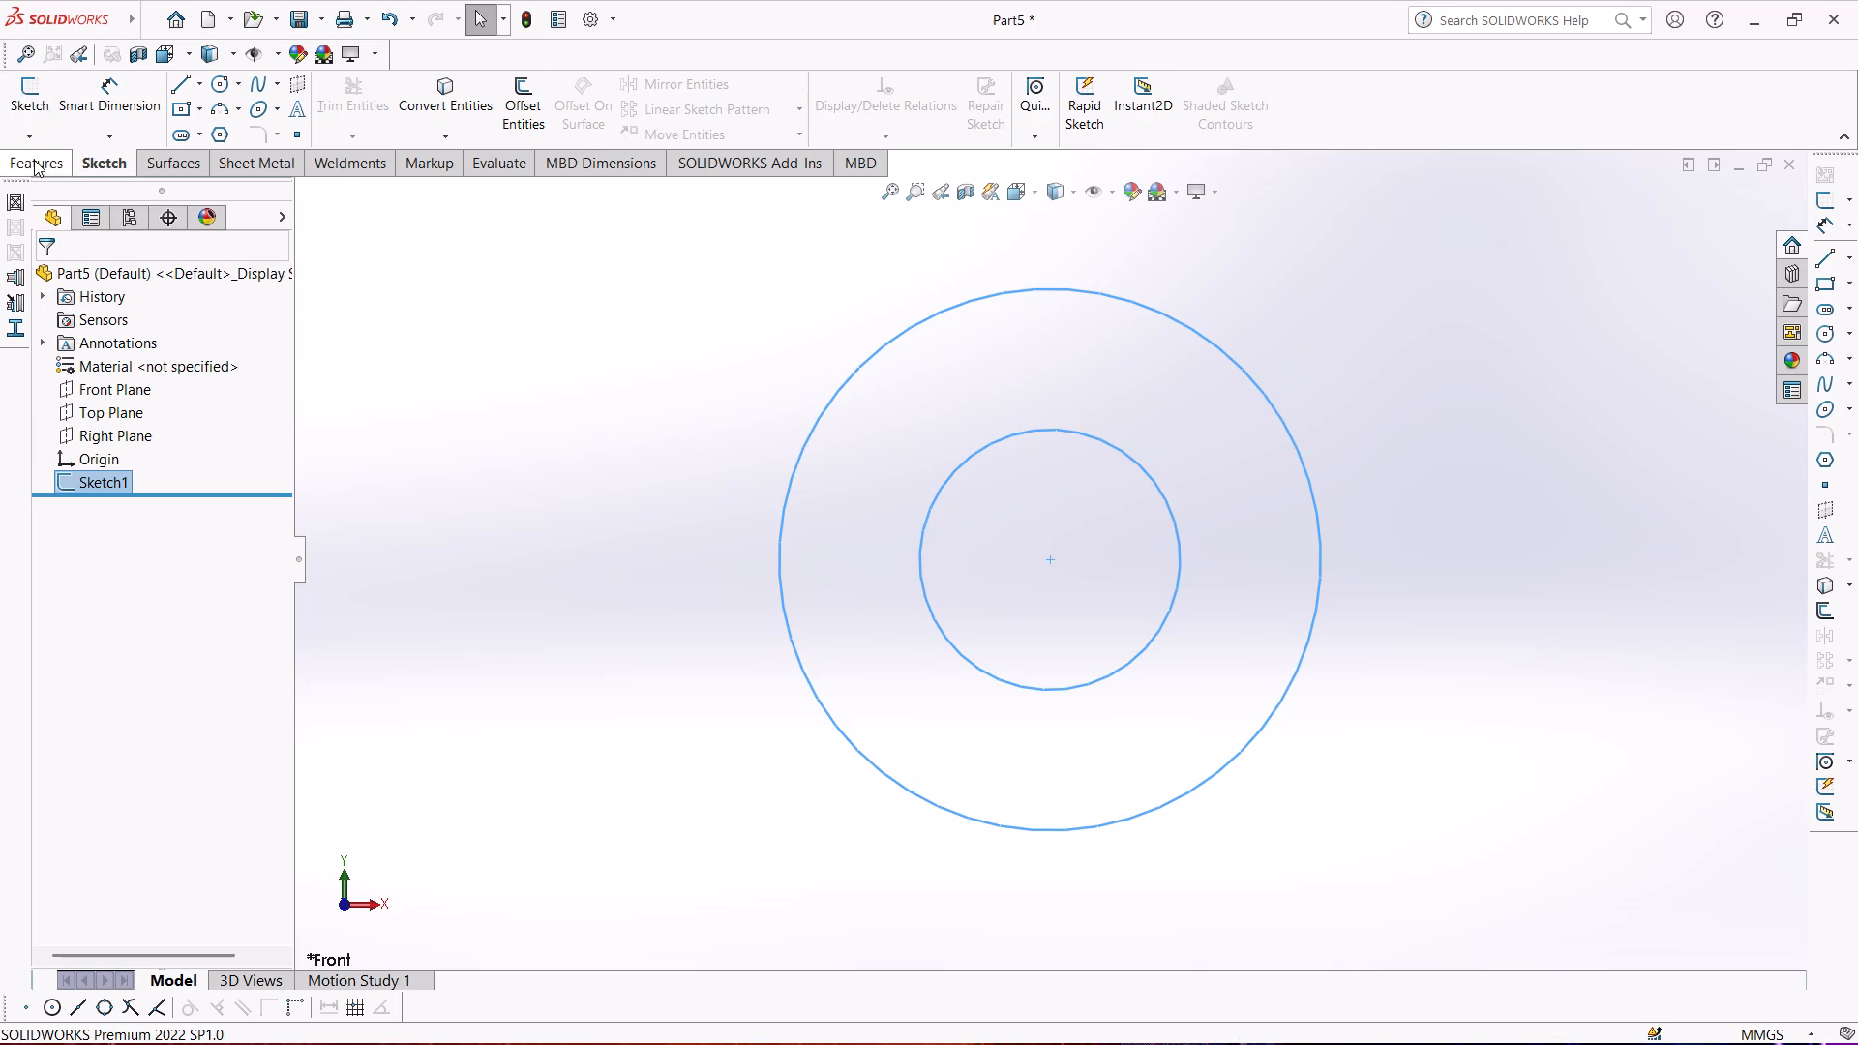
left_click(24, 106)
middle_click_drag(520, 398, 504, 404)
left_click(220, 405)
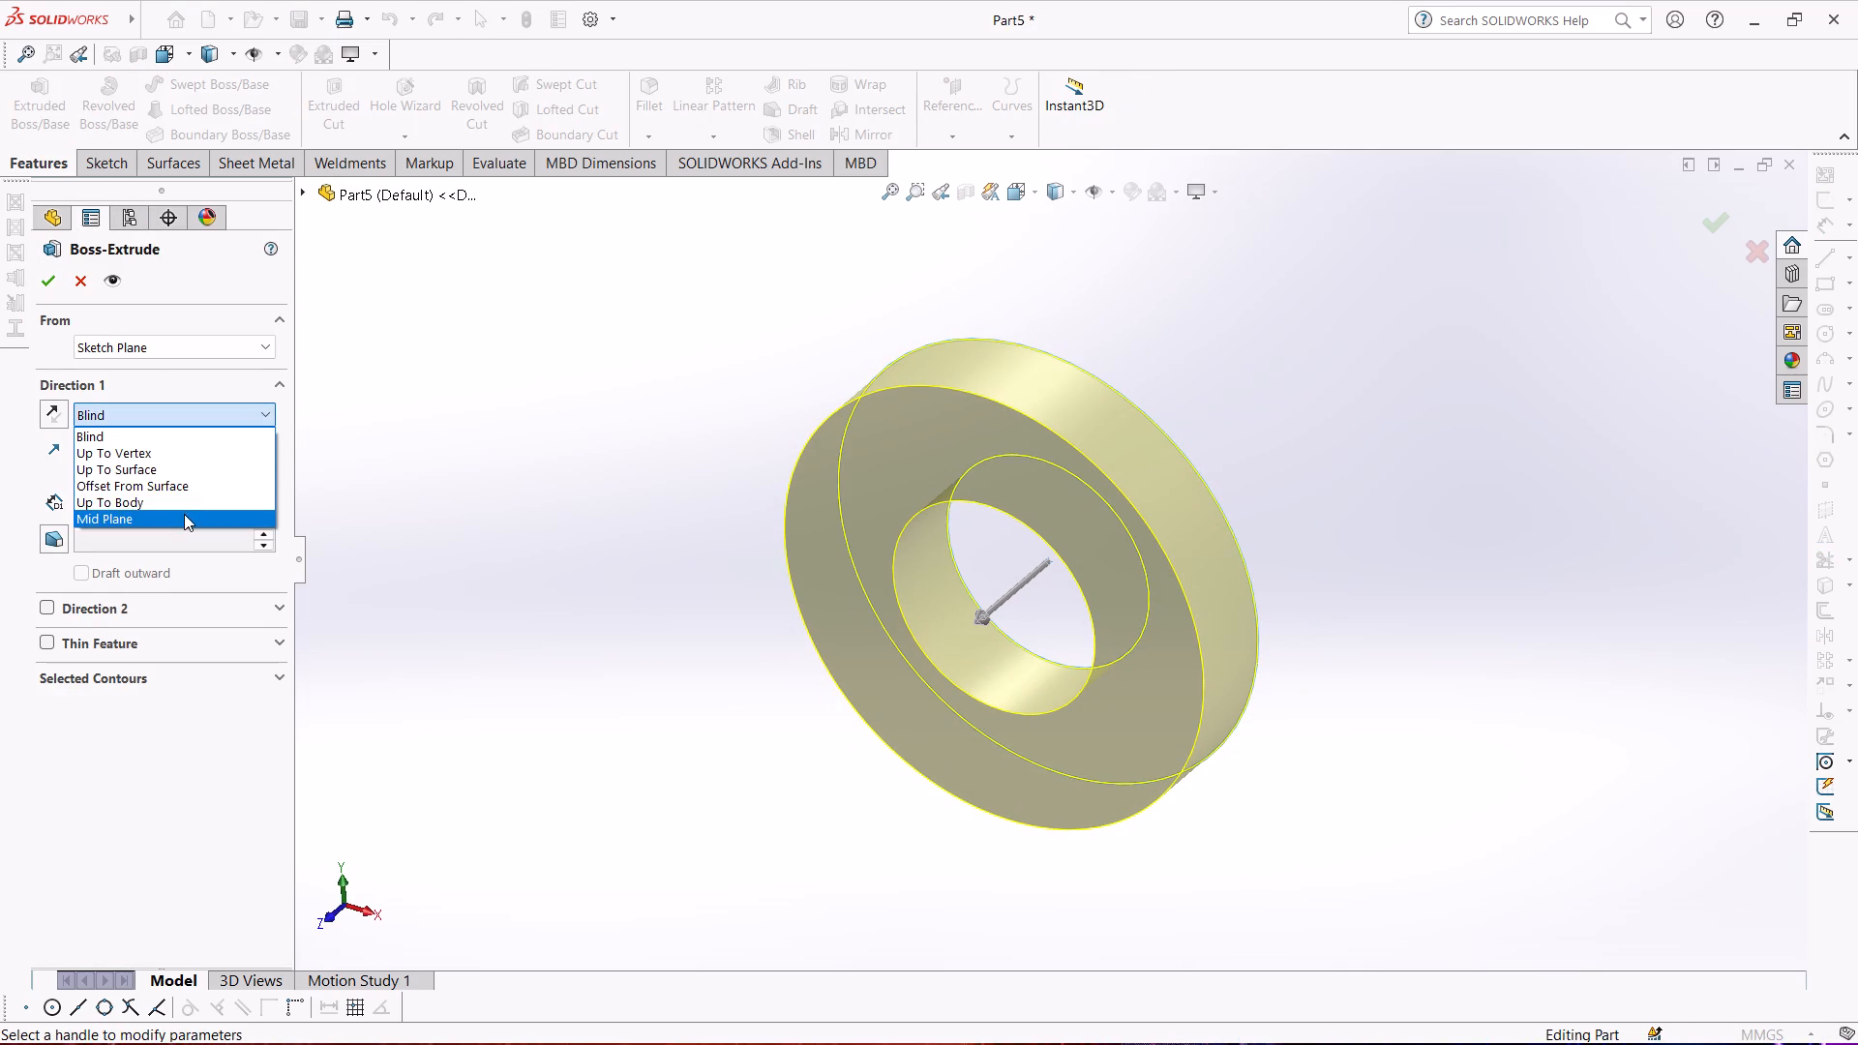
left_click(184, 514)
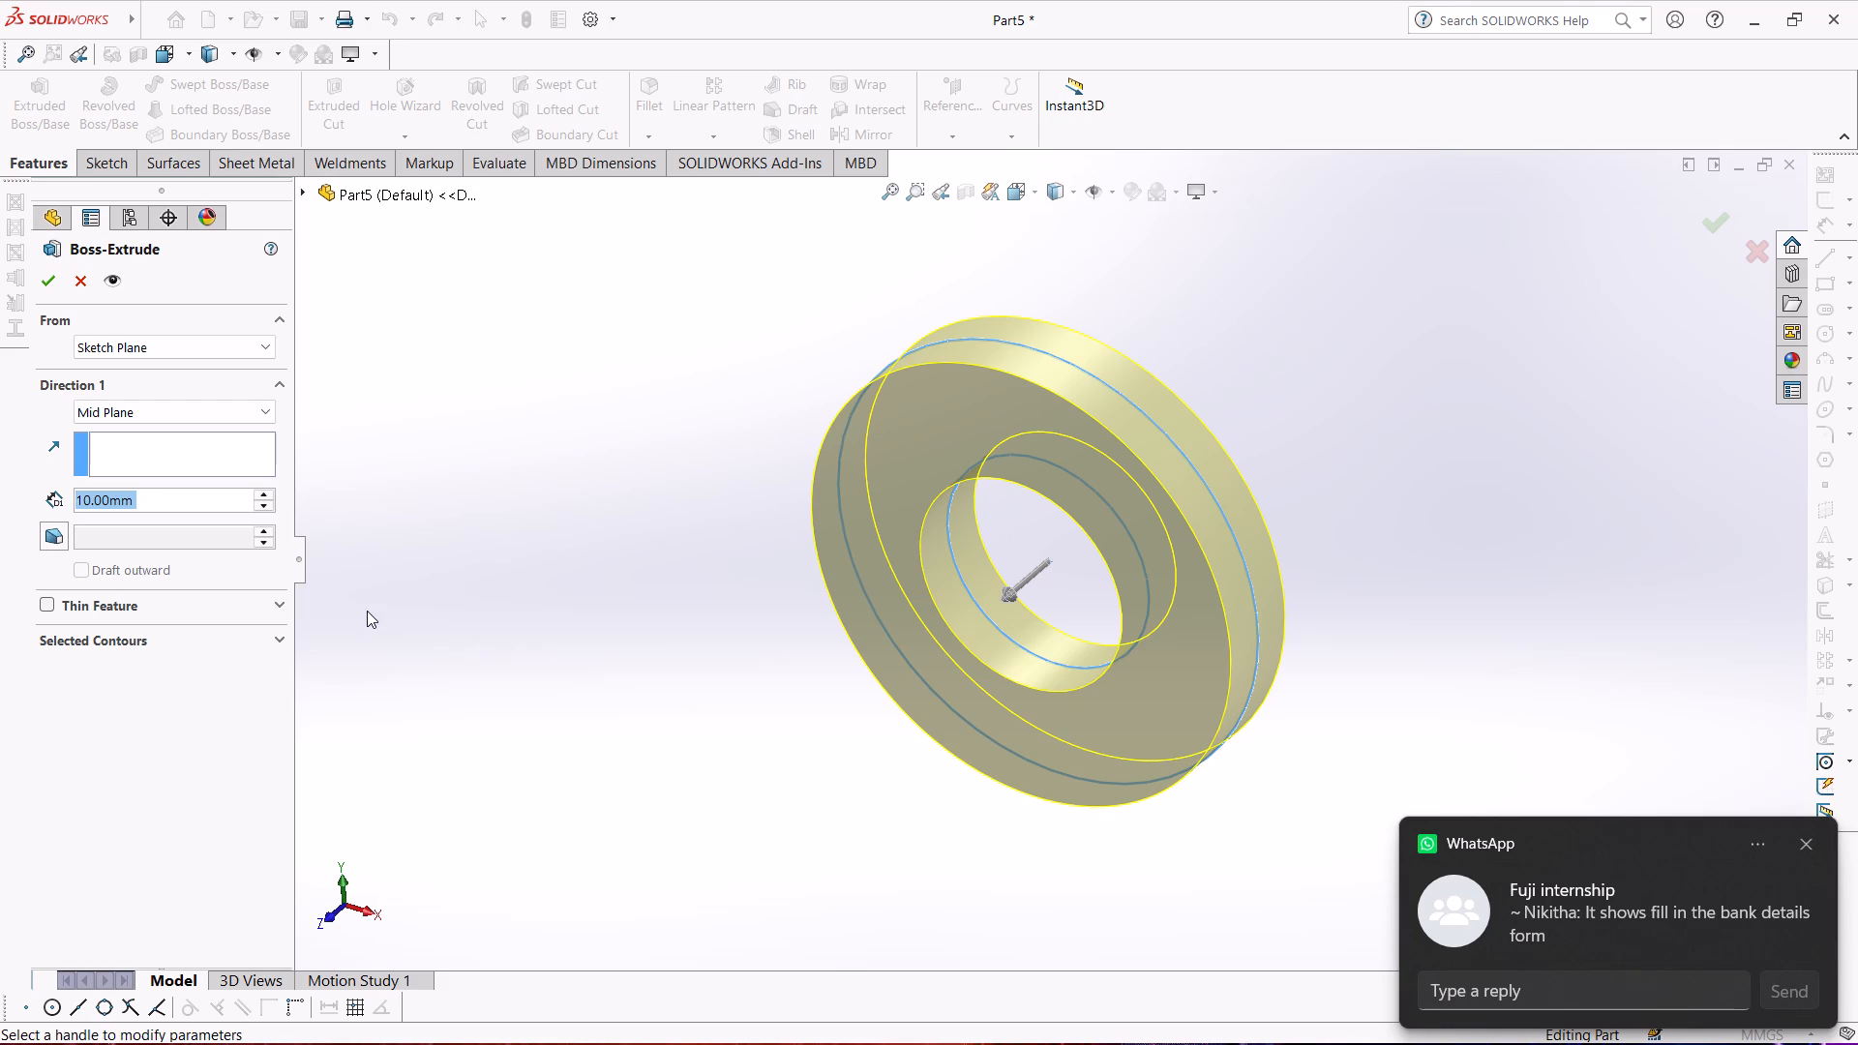
type("80")
key("Return")
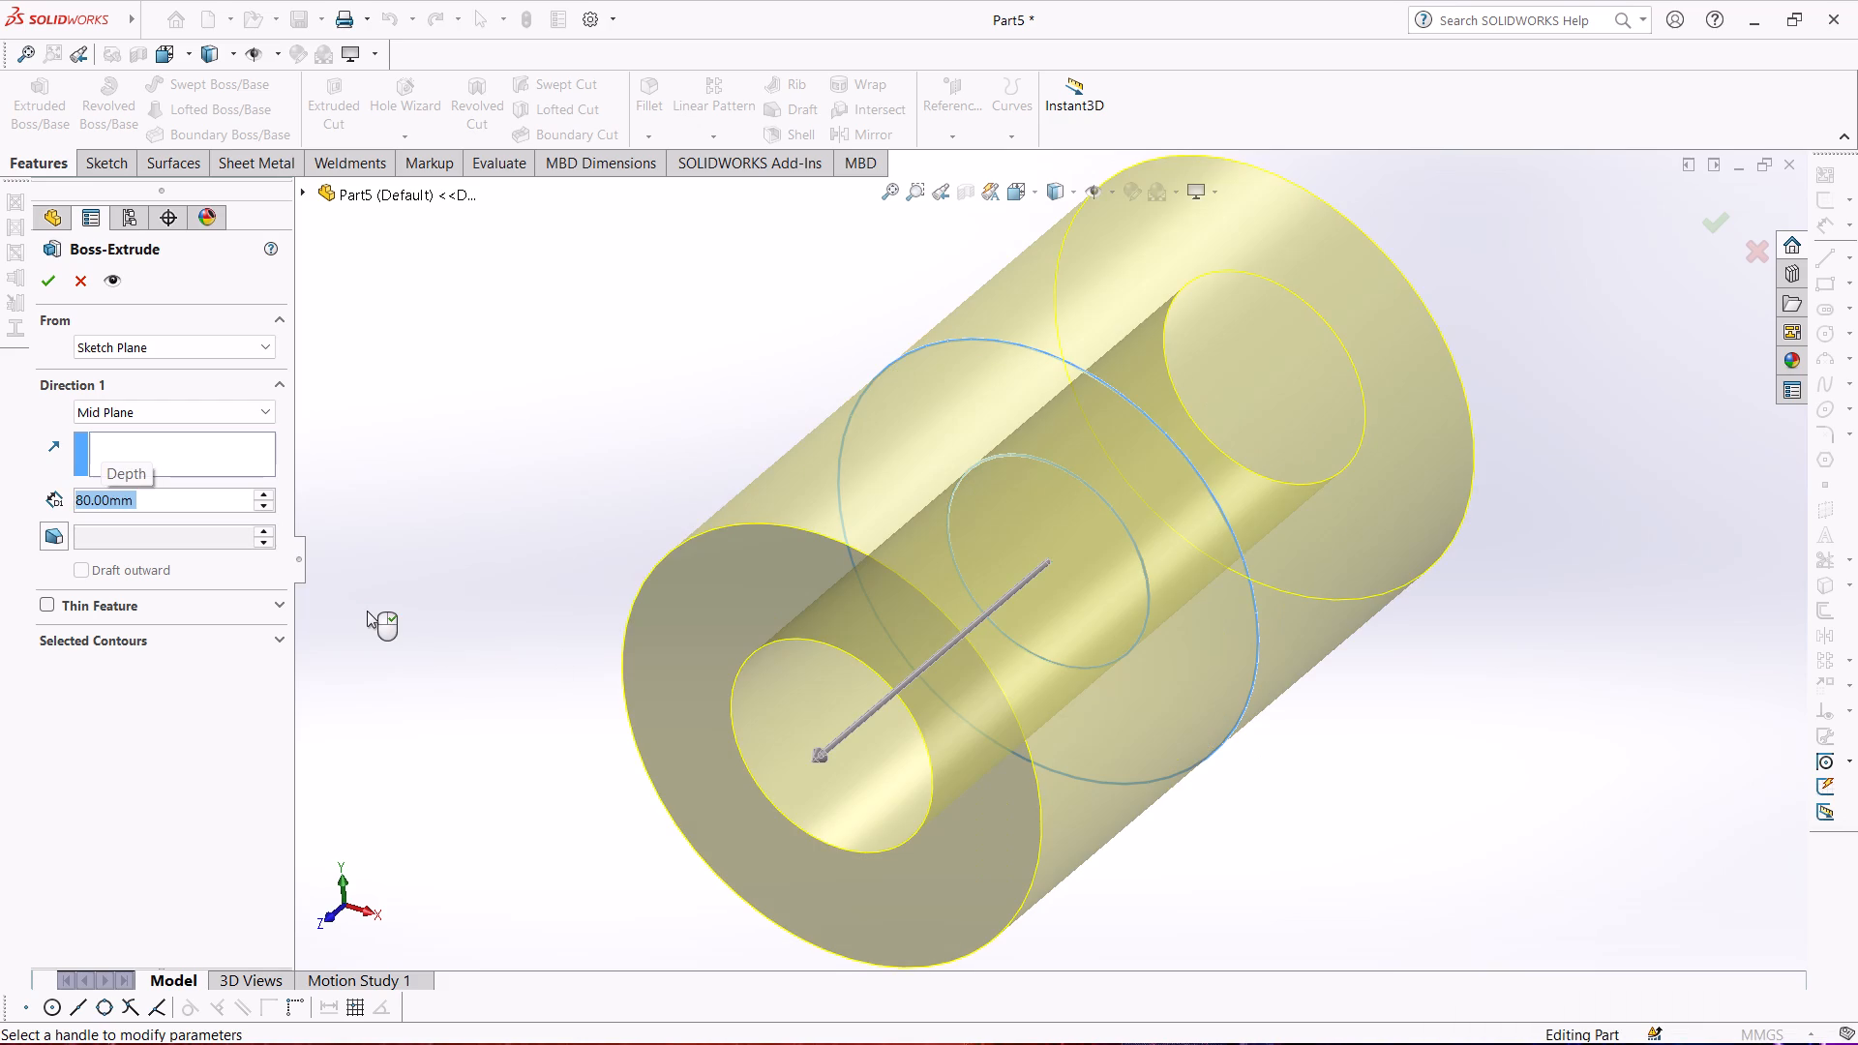
left_click(55, 290)
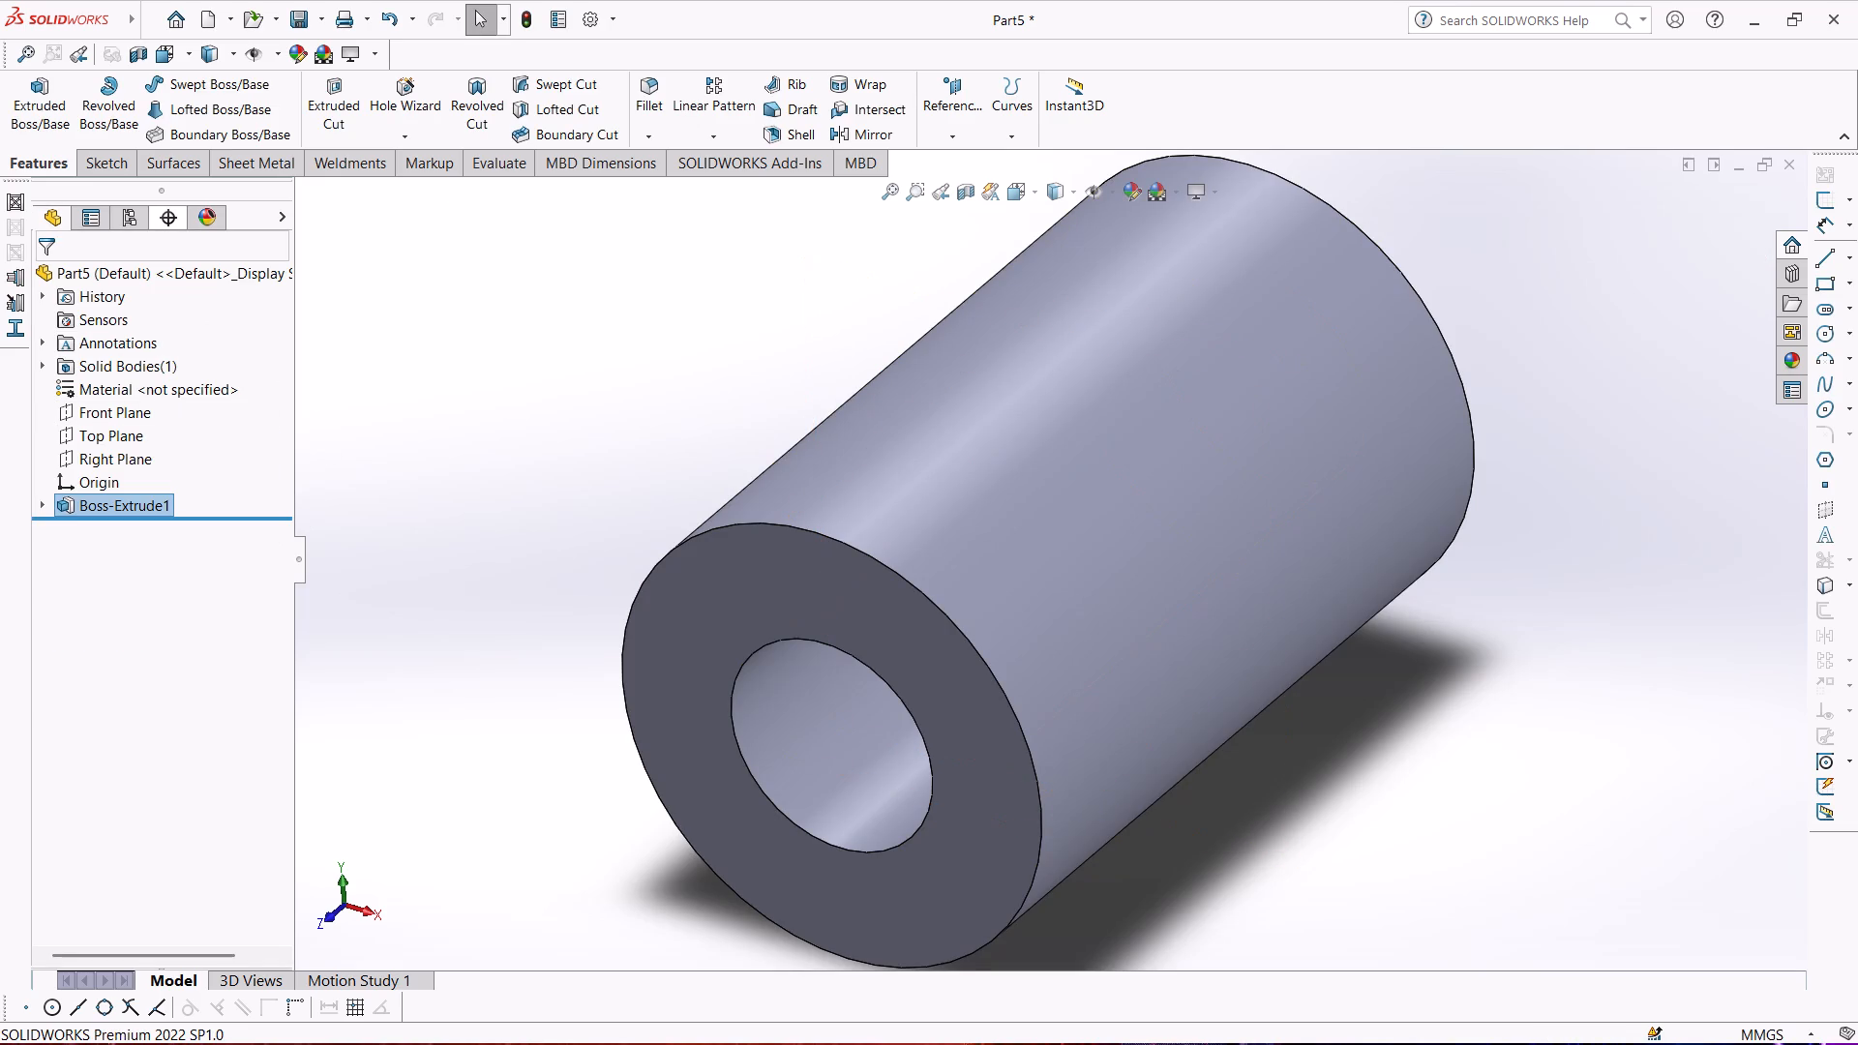
Open a new sketch on the Front Plane, through the middle of the hollow cylinder.
left_click(113, 177)
left_click(111, 168)
left_click(42, 107)
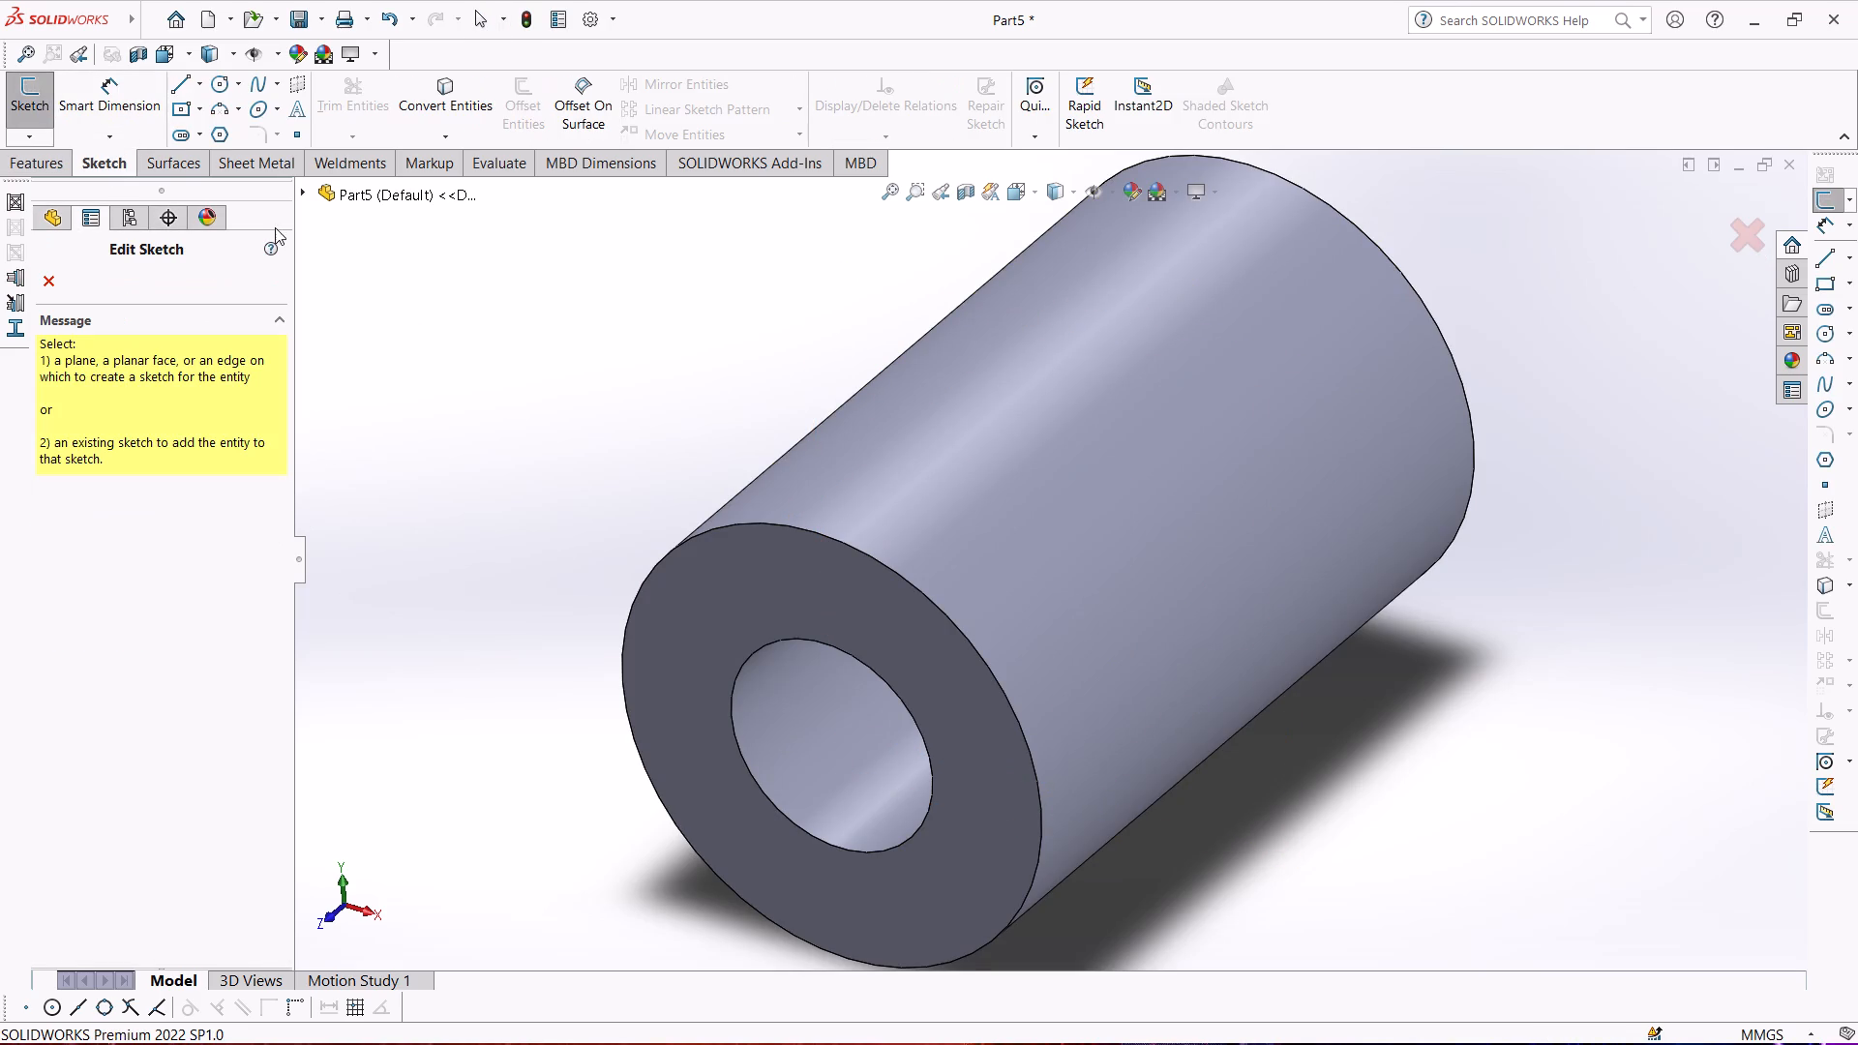
left_click(338, 195)
left_click(369, 328)
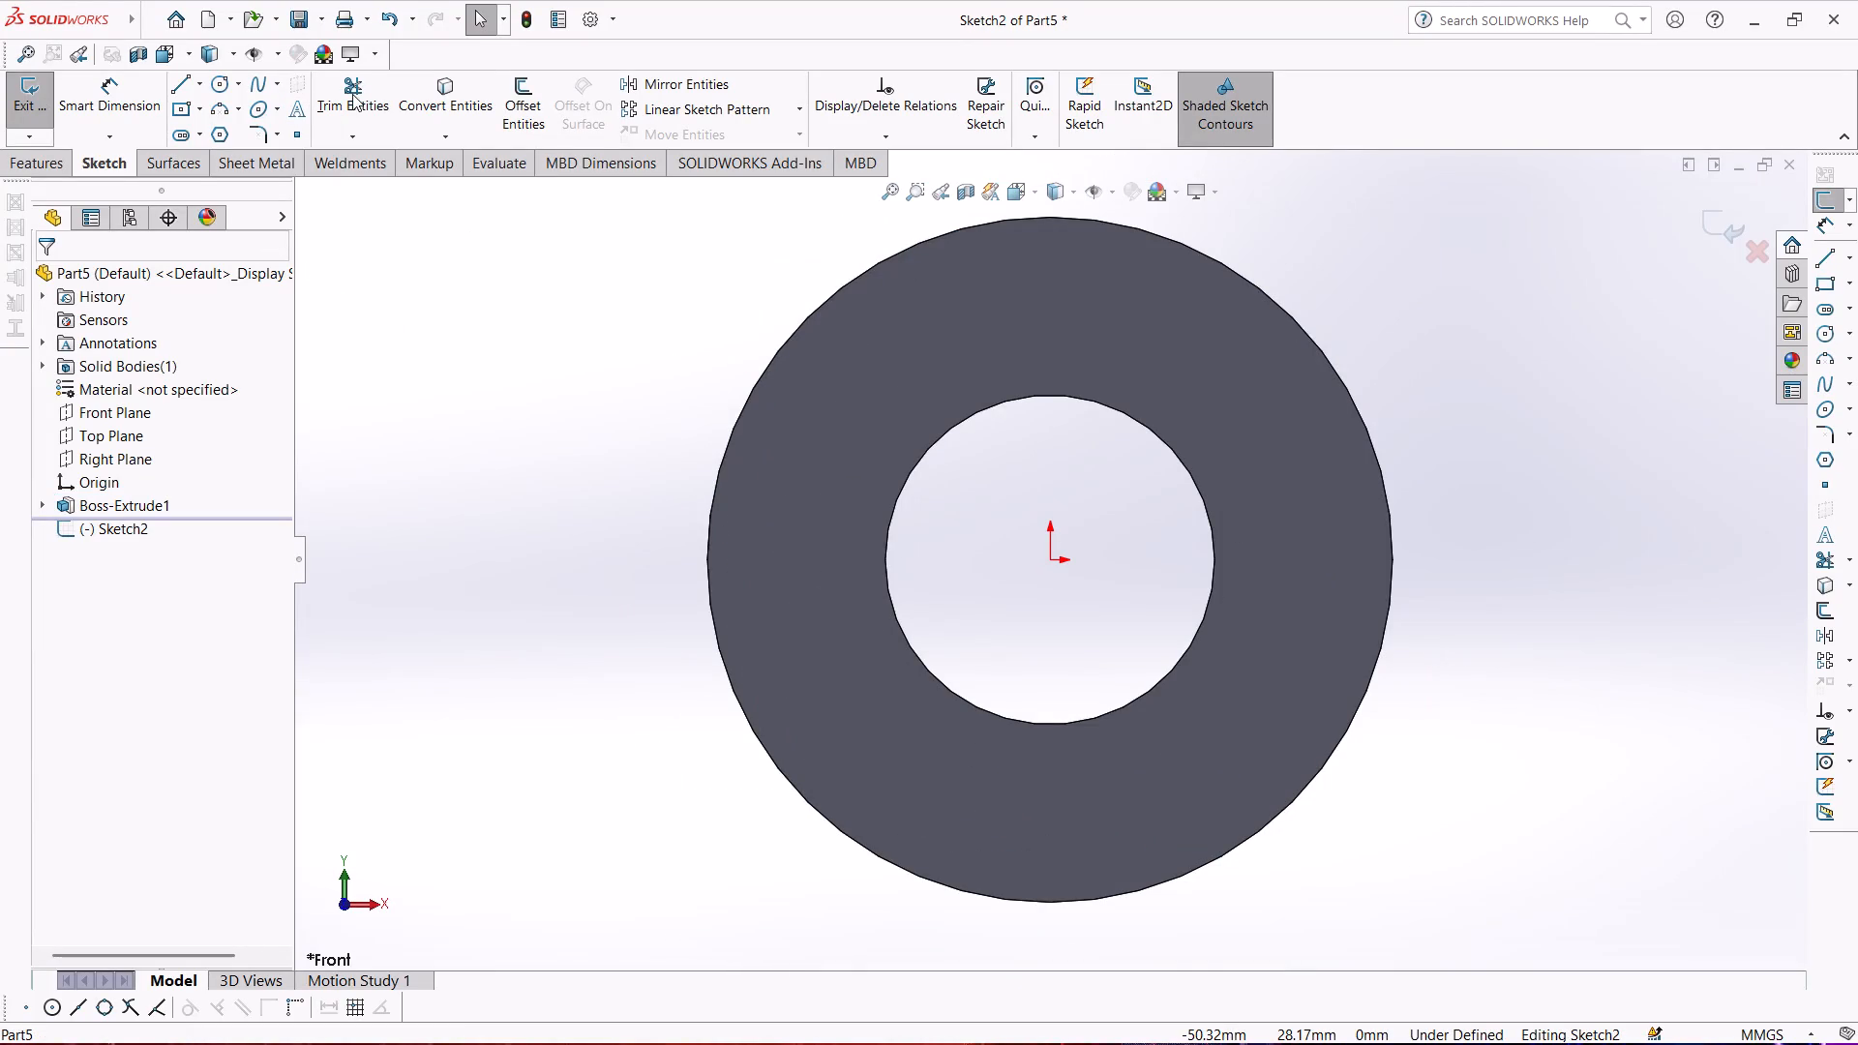
Convert the cylinder's outer and inner circular edges into sketch circles, and finish the sketch.
left_click(483, 106)
left_click(781, 356)
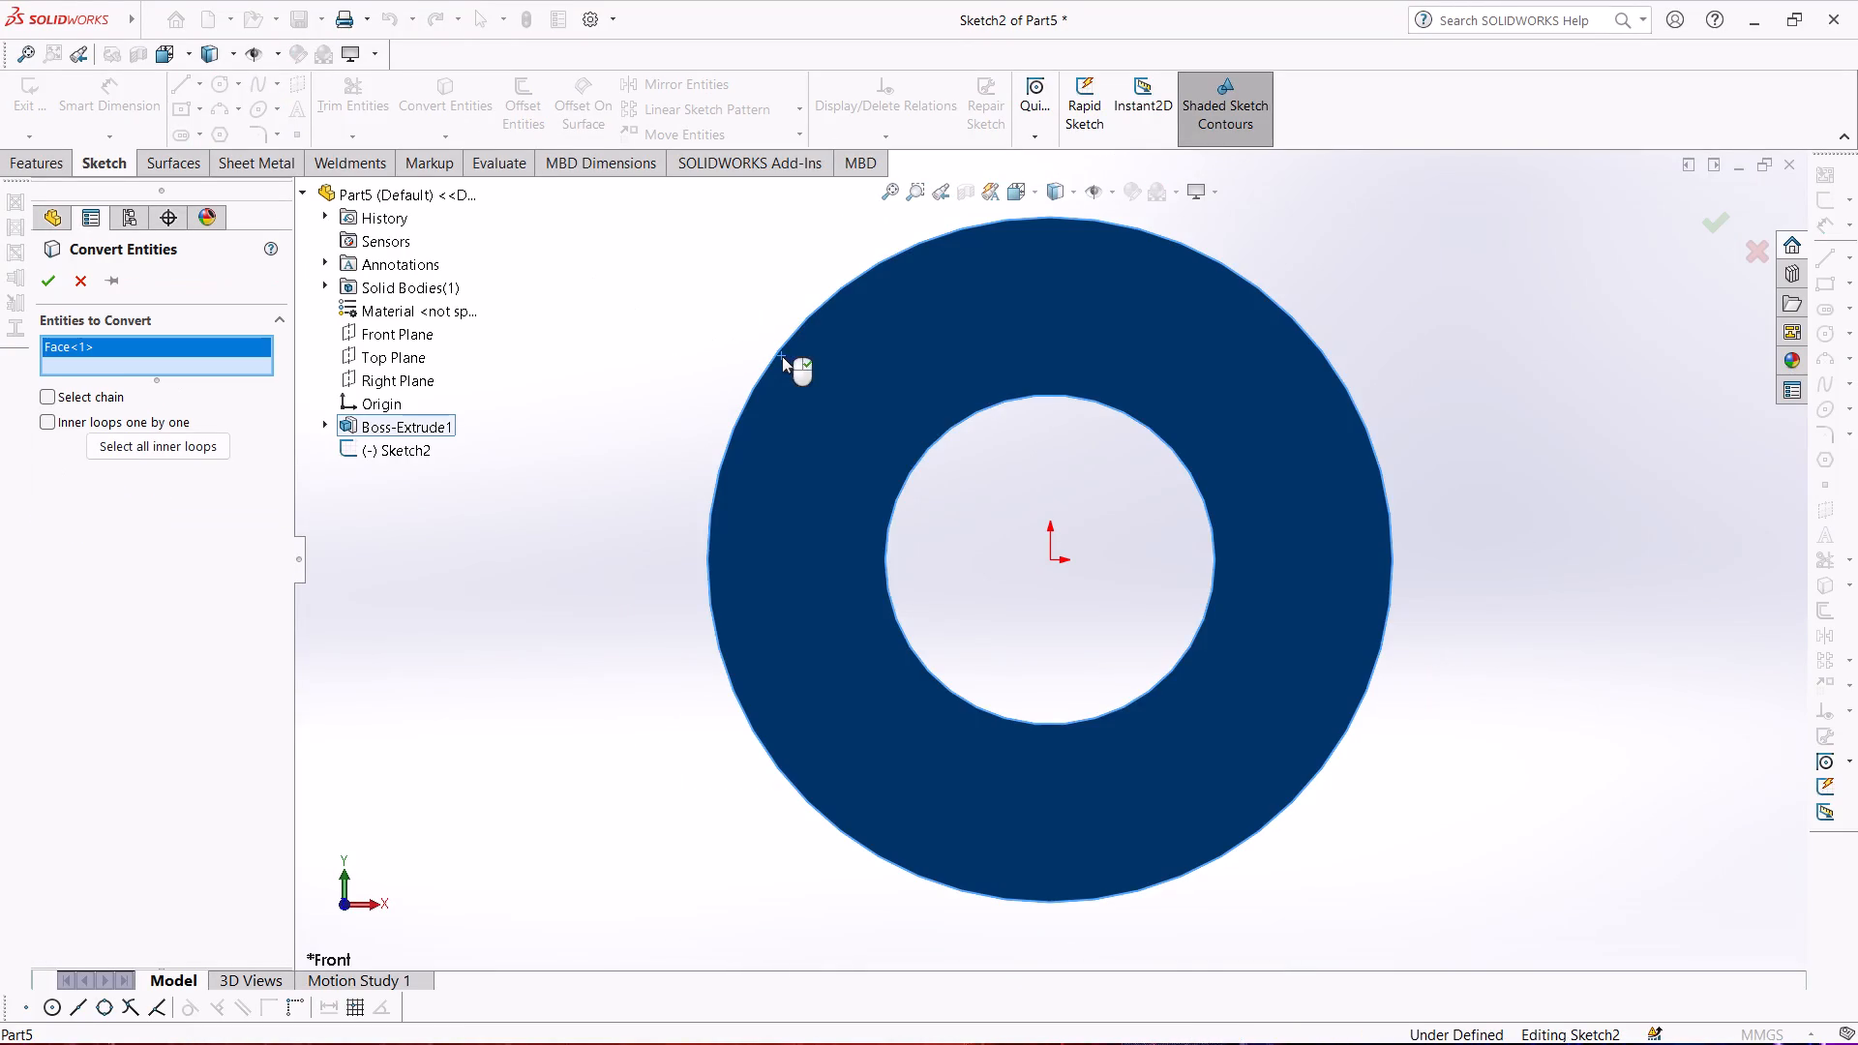
left_click(898, 385)
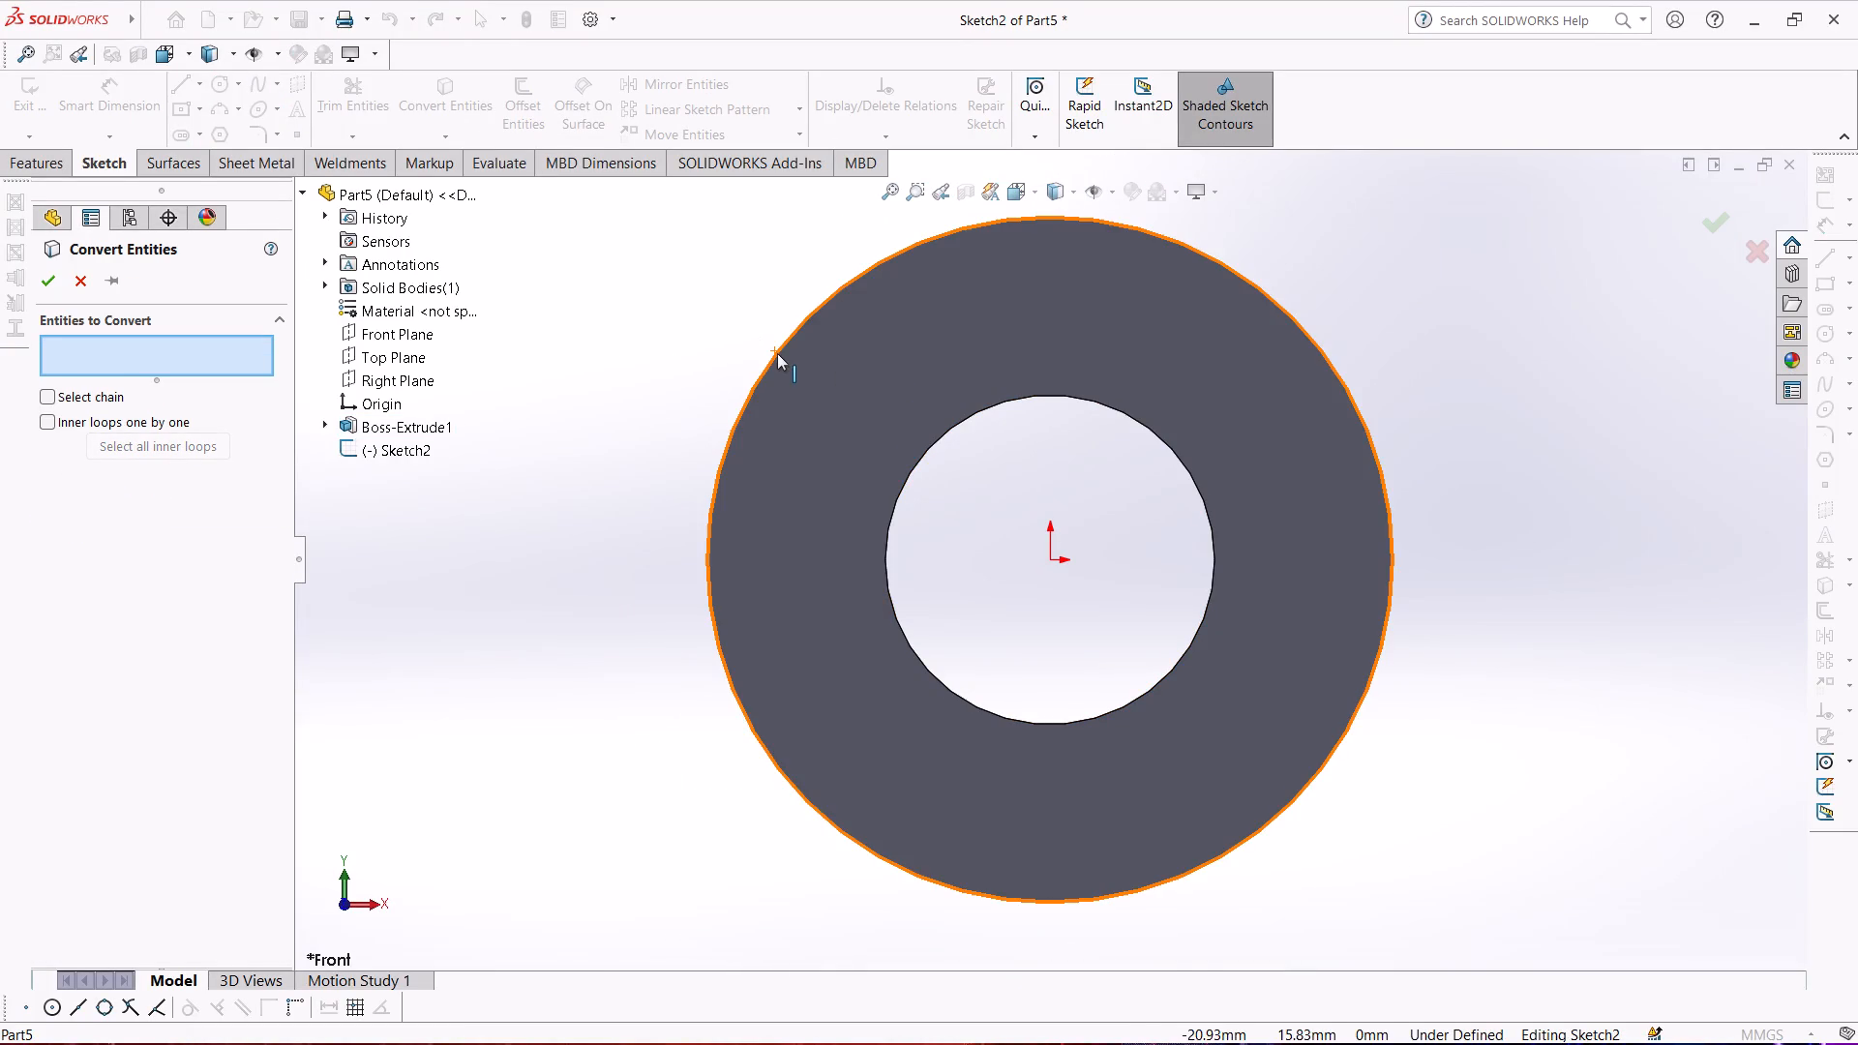
left_click(777, 353)
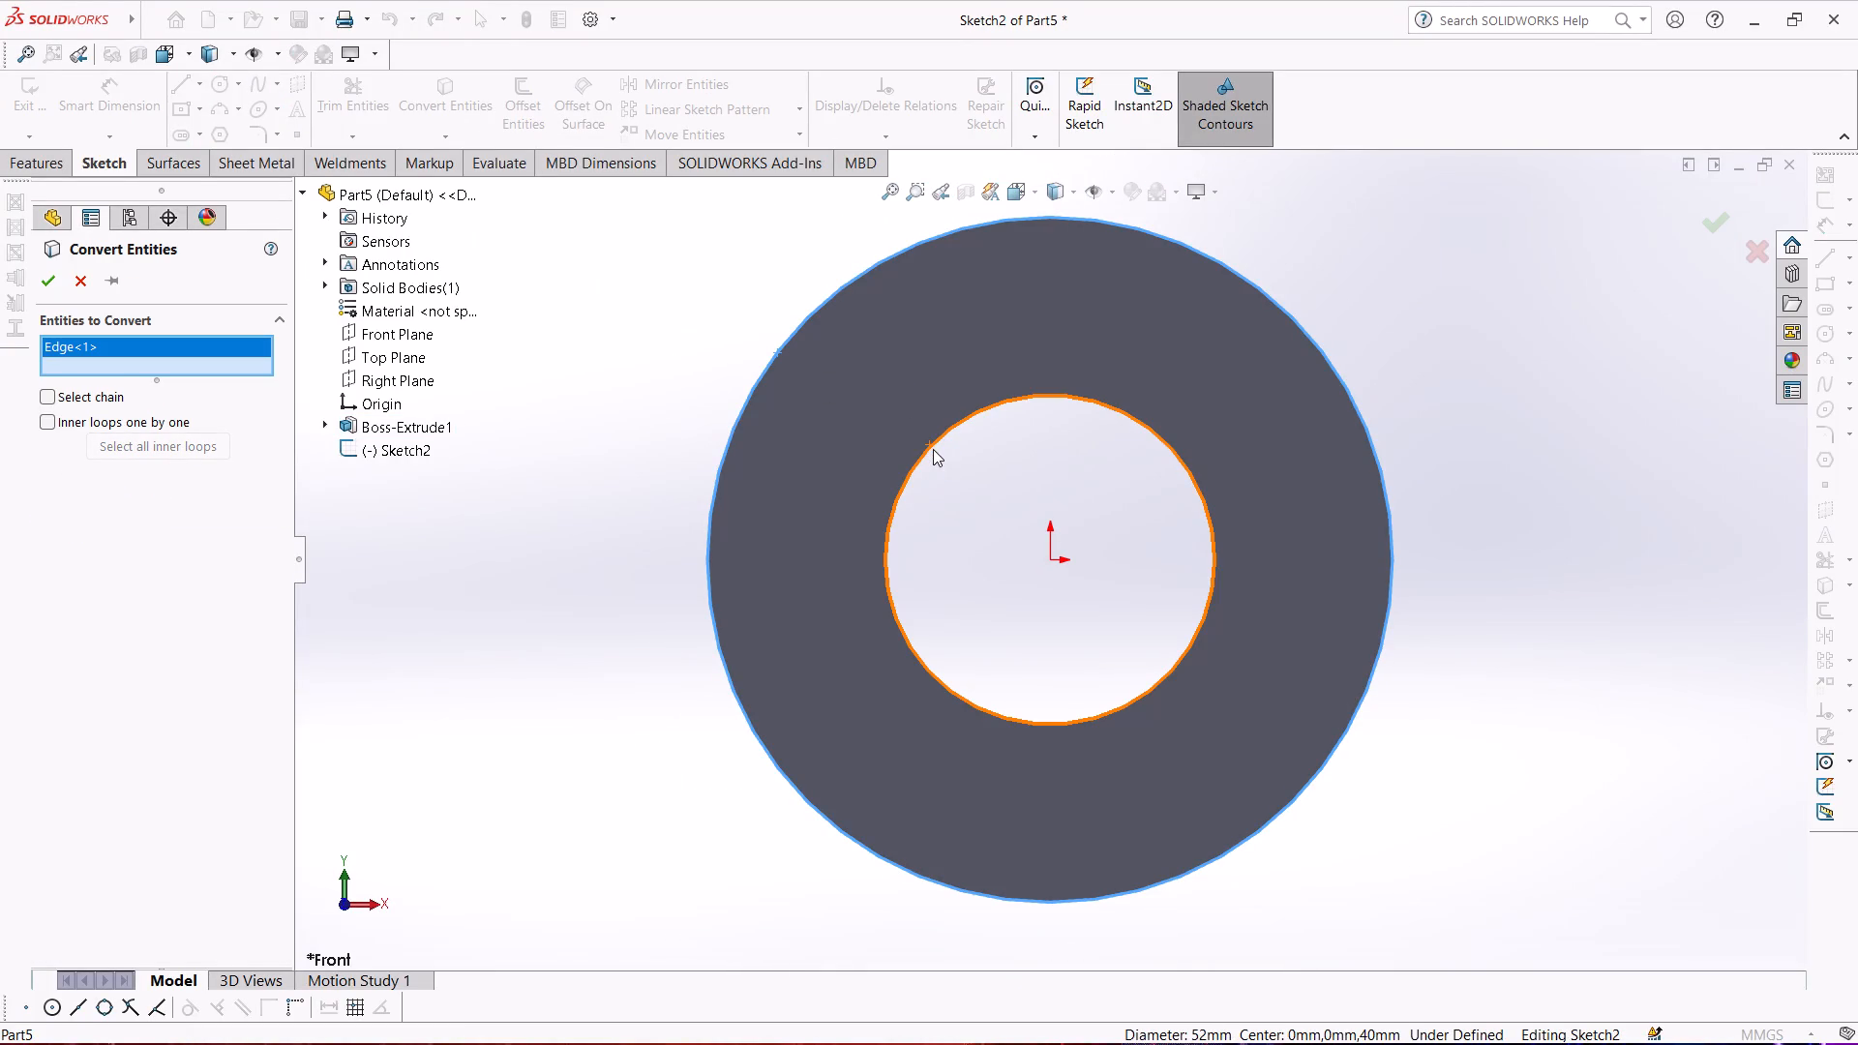
left_click(933, 447)
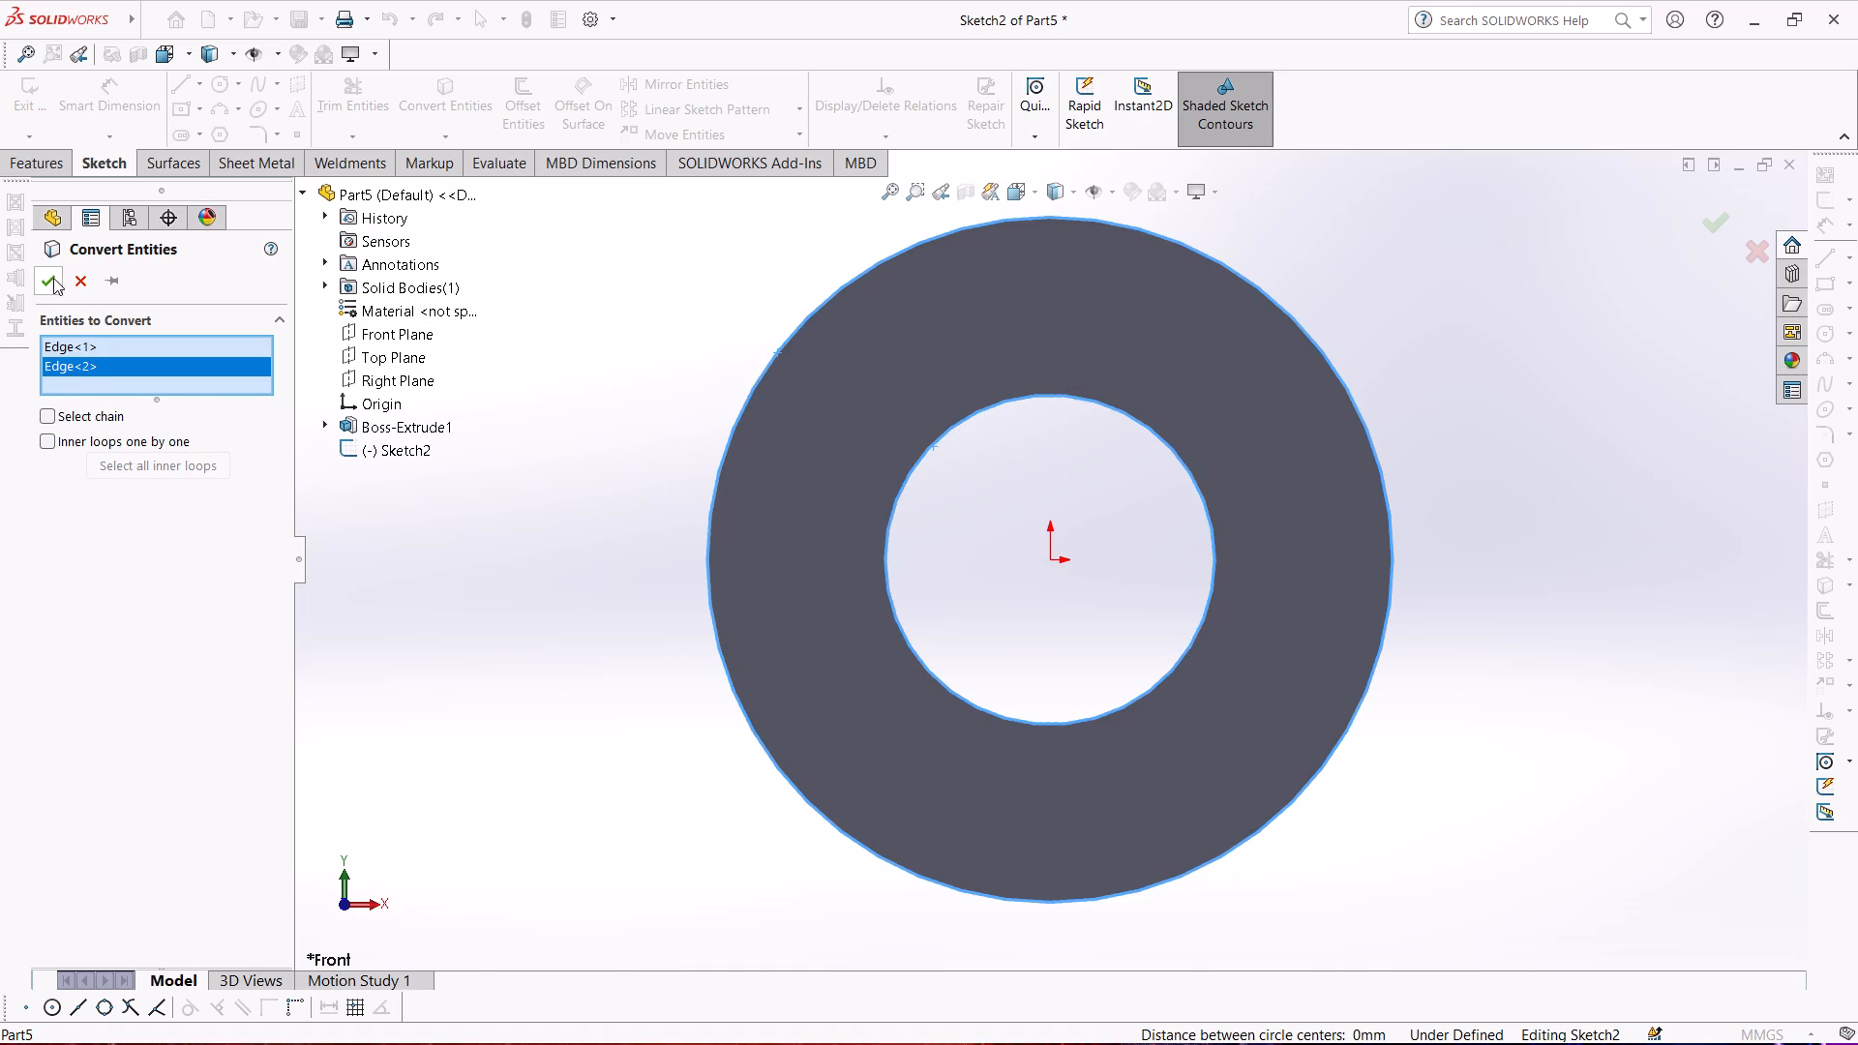
left_click(53, 280)
left_click(36, 110)
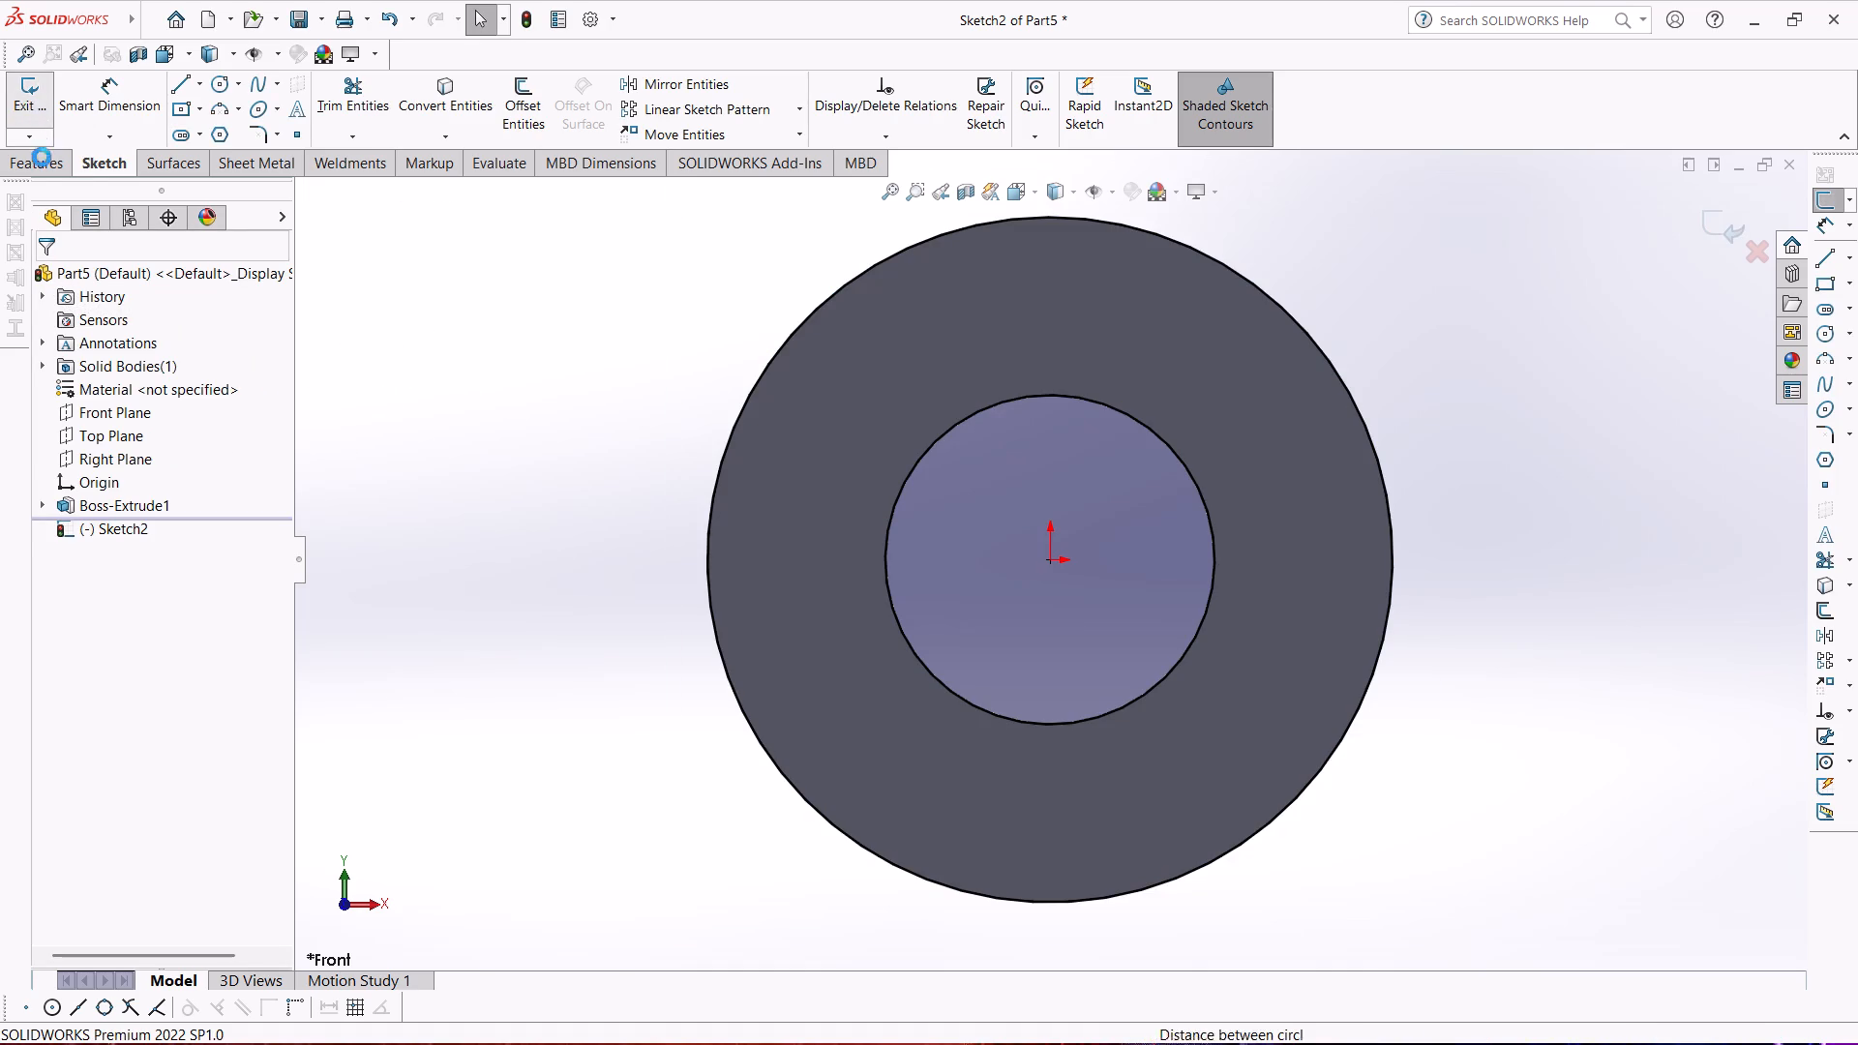
Cut-extrude the converted ring profile with a Mid Plane depth of 30 mm, keeping all resulting bodies.
left_click(43, 160)
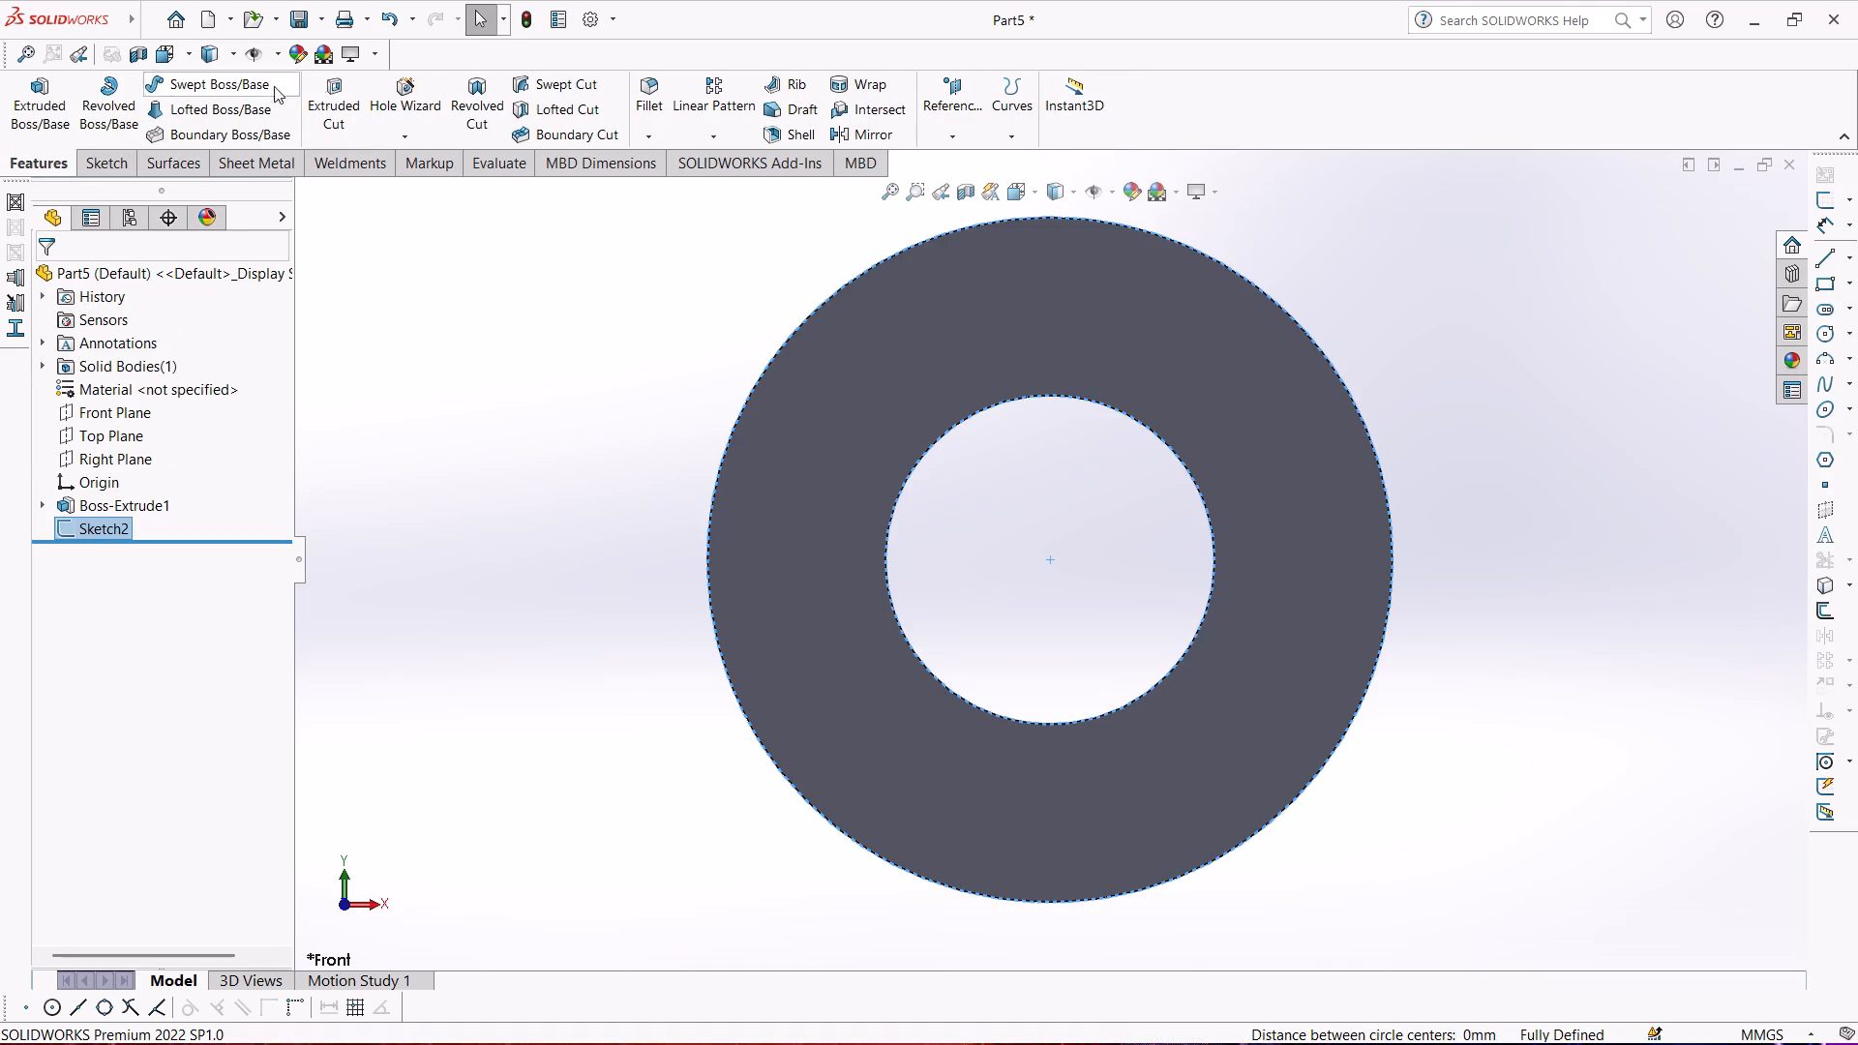
left_click(342, 95)
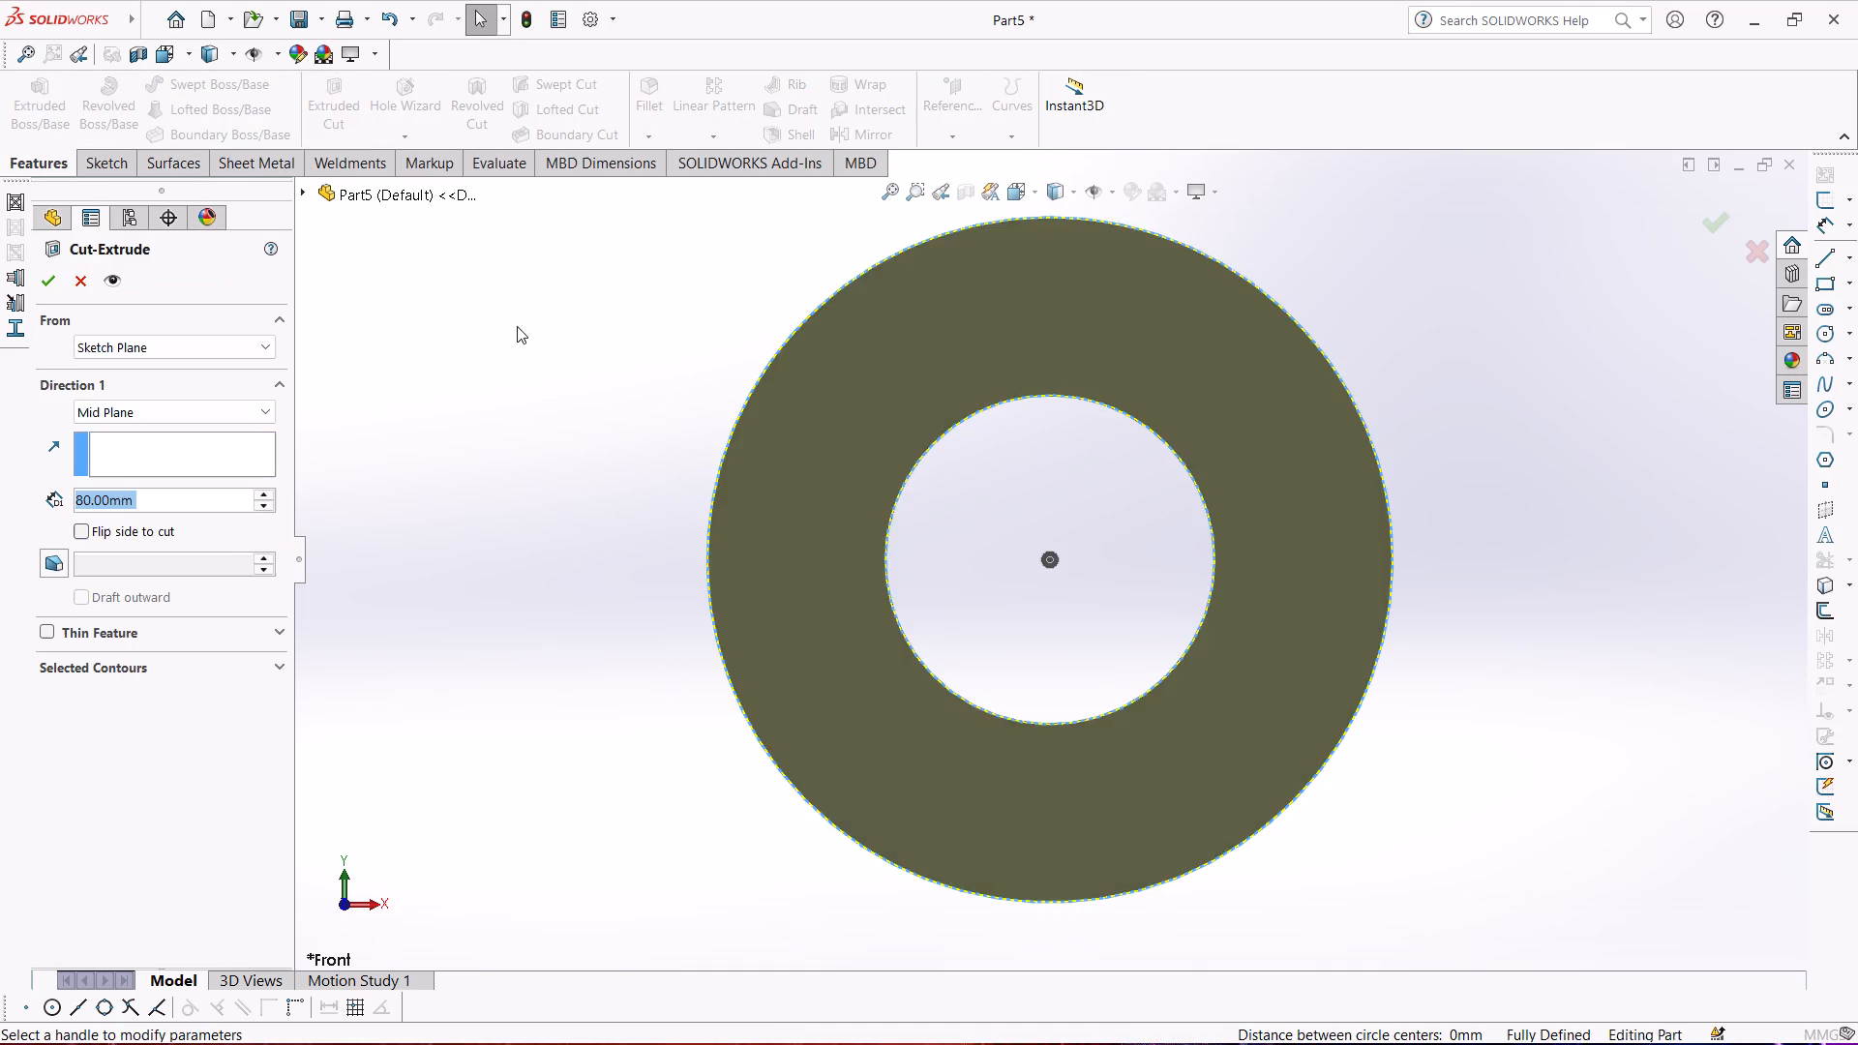
scroll(538, 327, "up", 1)
scroll(617, 335, "up", 2)
middle_click_drag(617, 335, 452, 444)
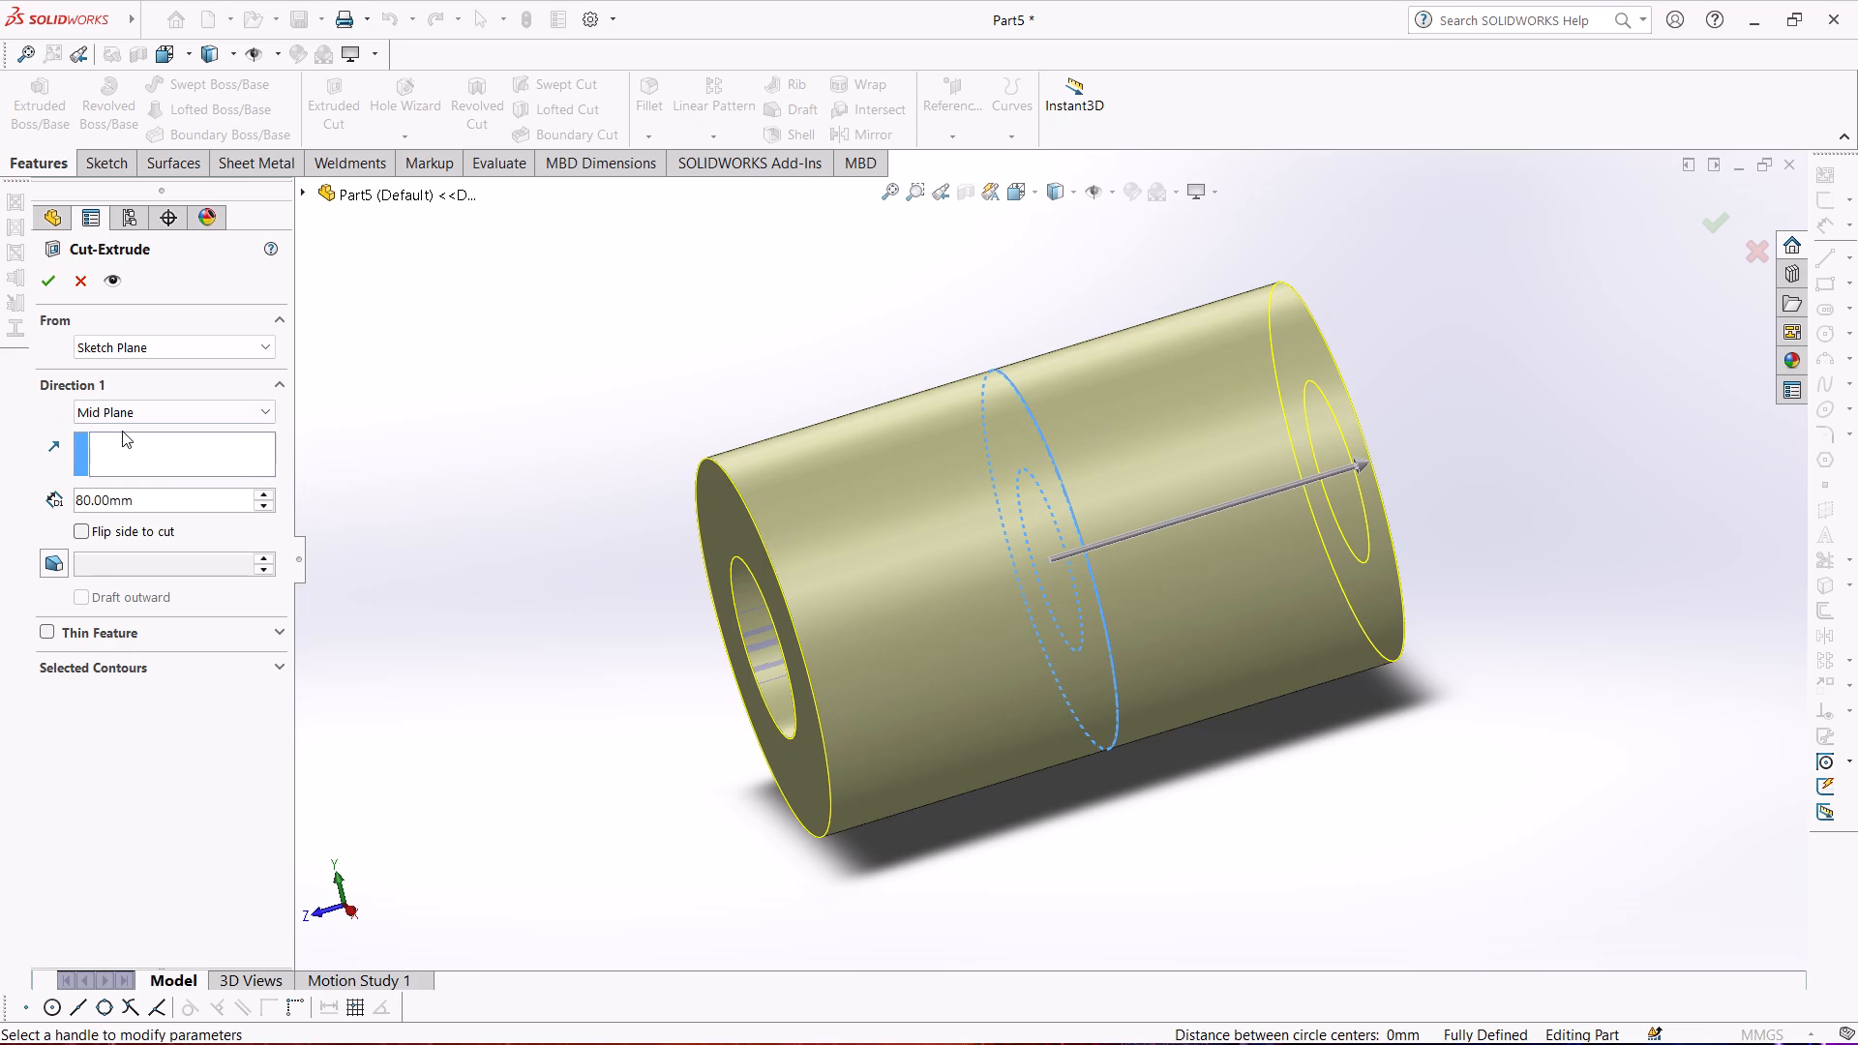
left_click_drag(165, 495, 60, 501)
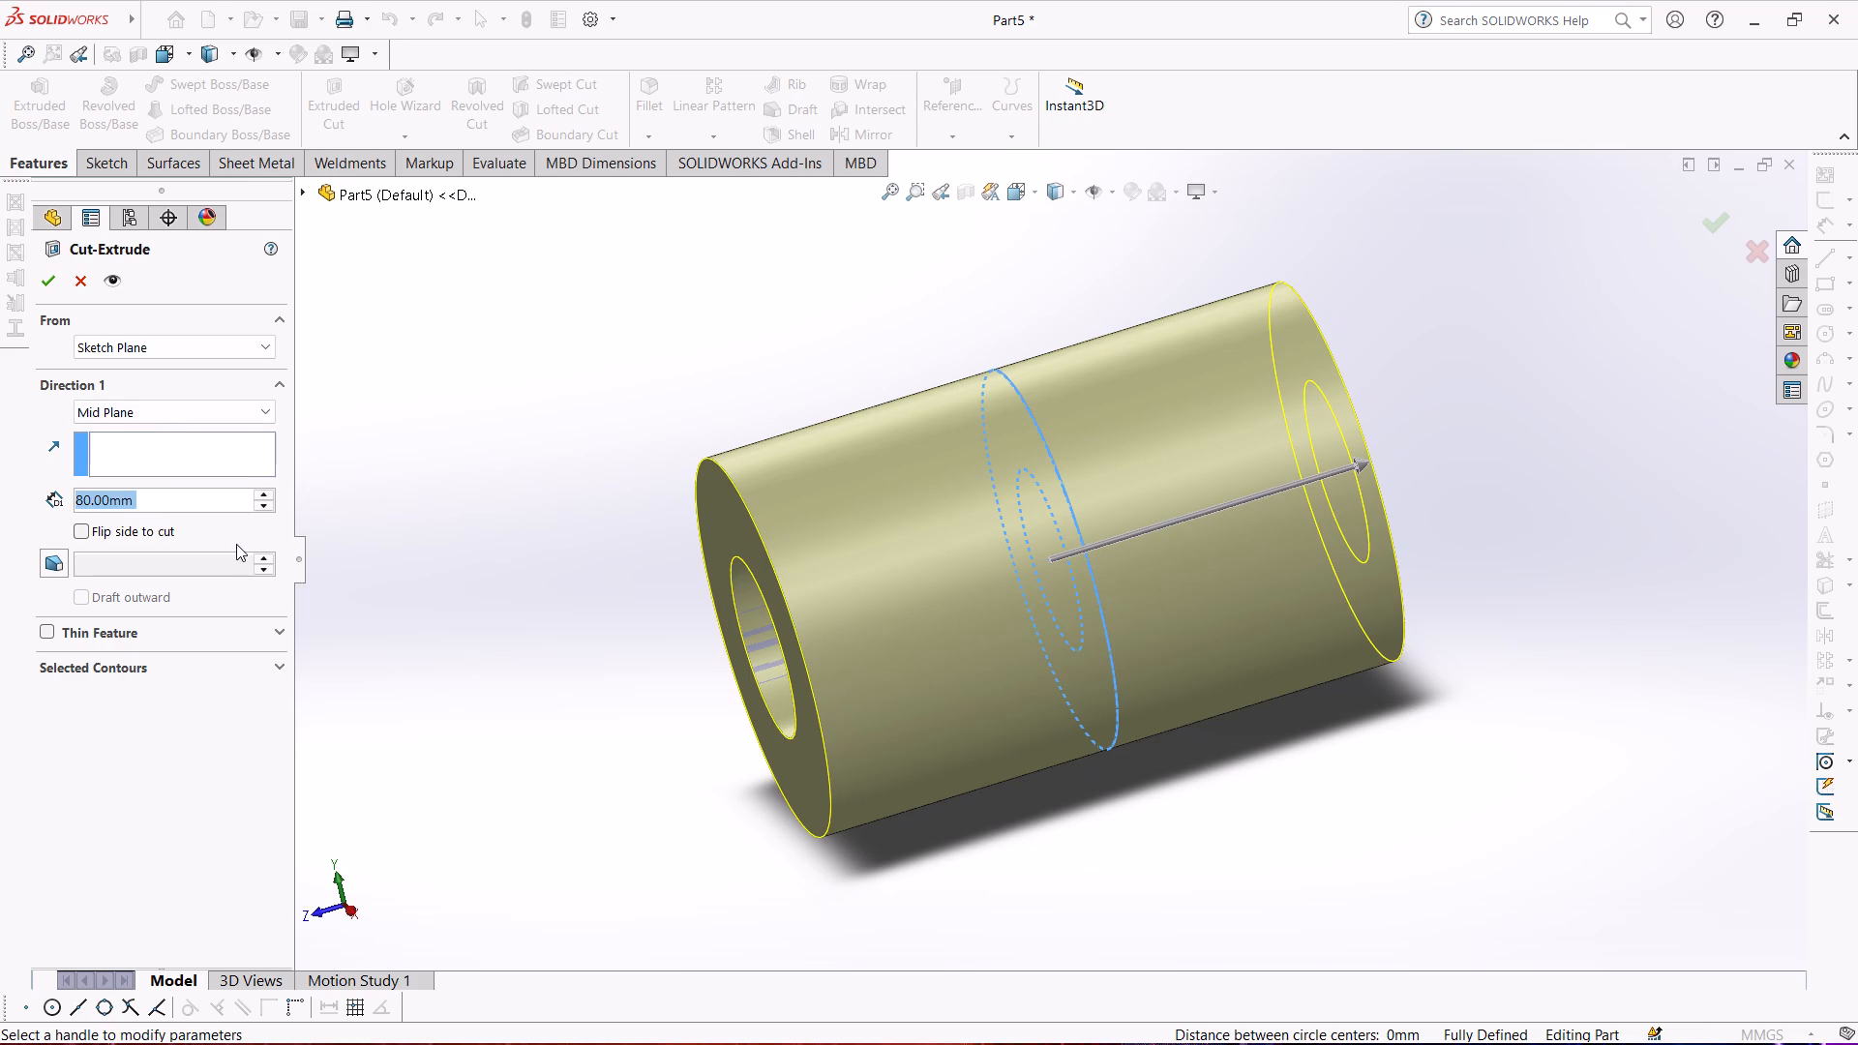
type("30")
key("Return")
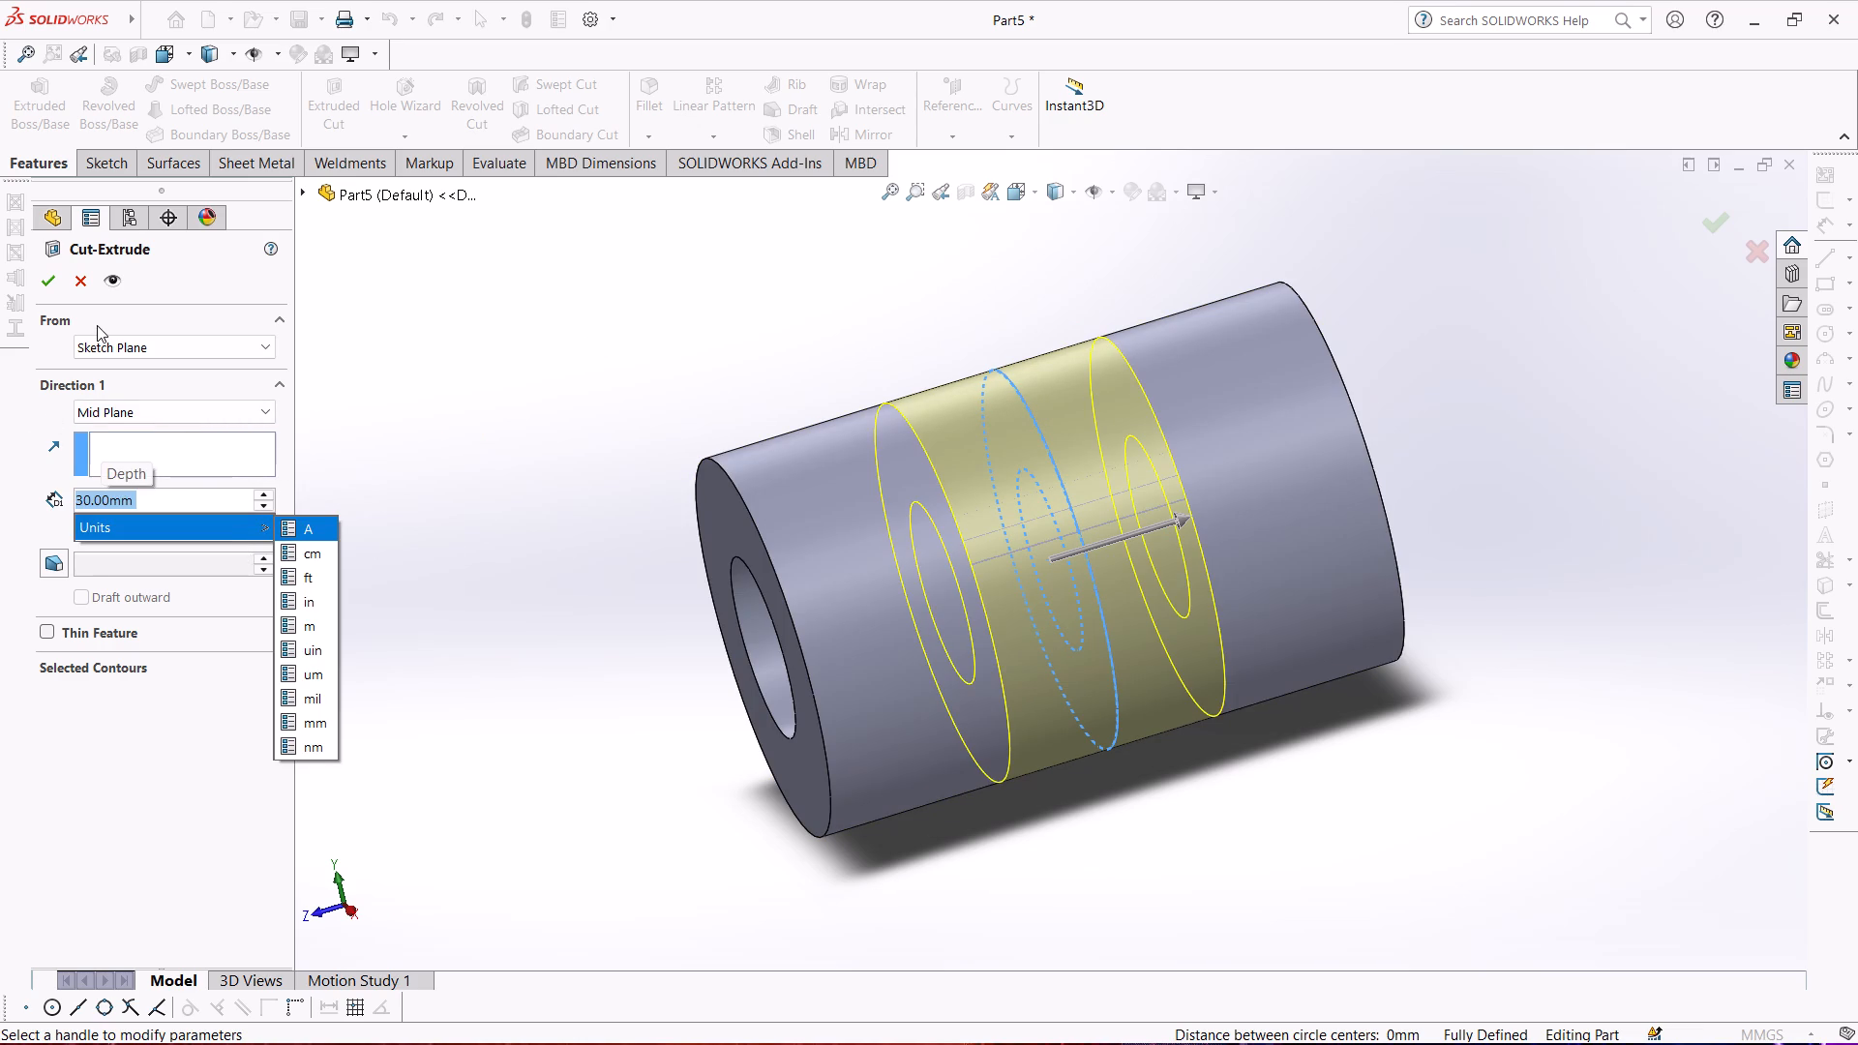
left_click(55, 281)
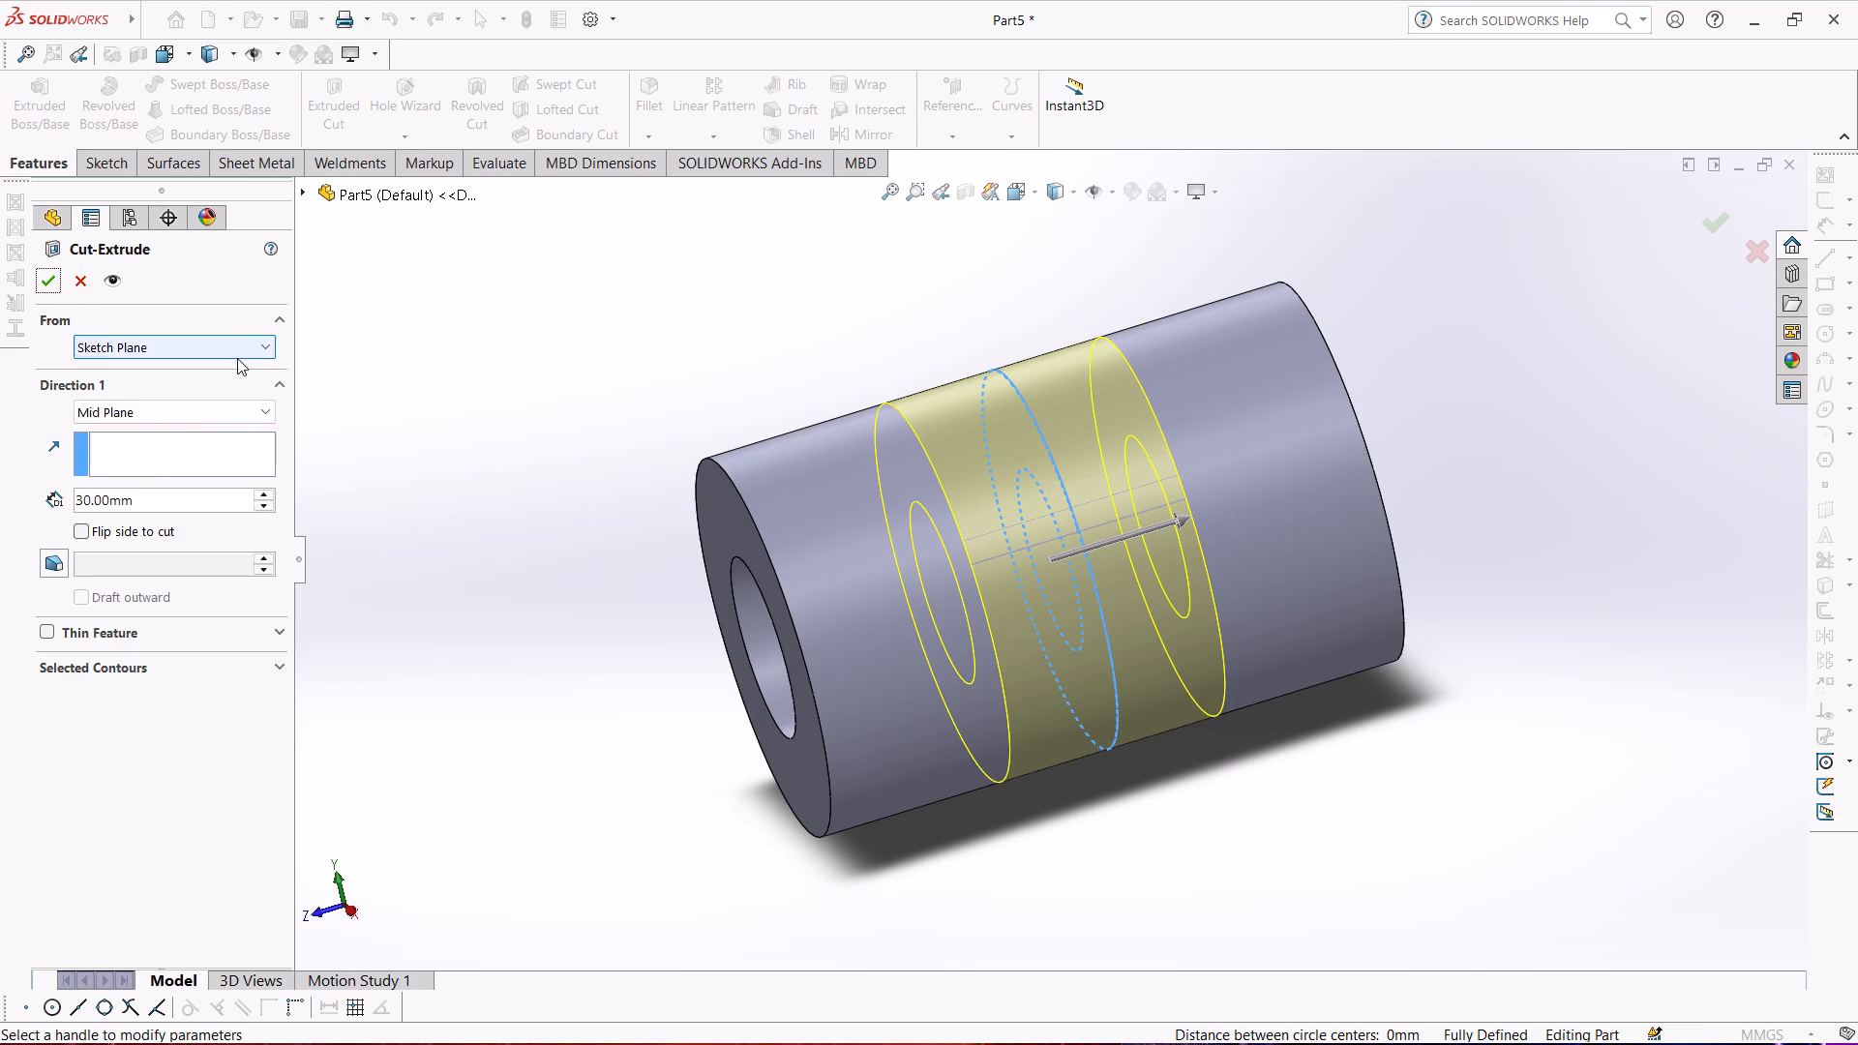
left_click(44, 282)
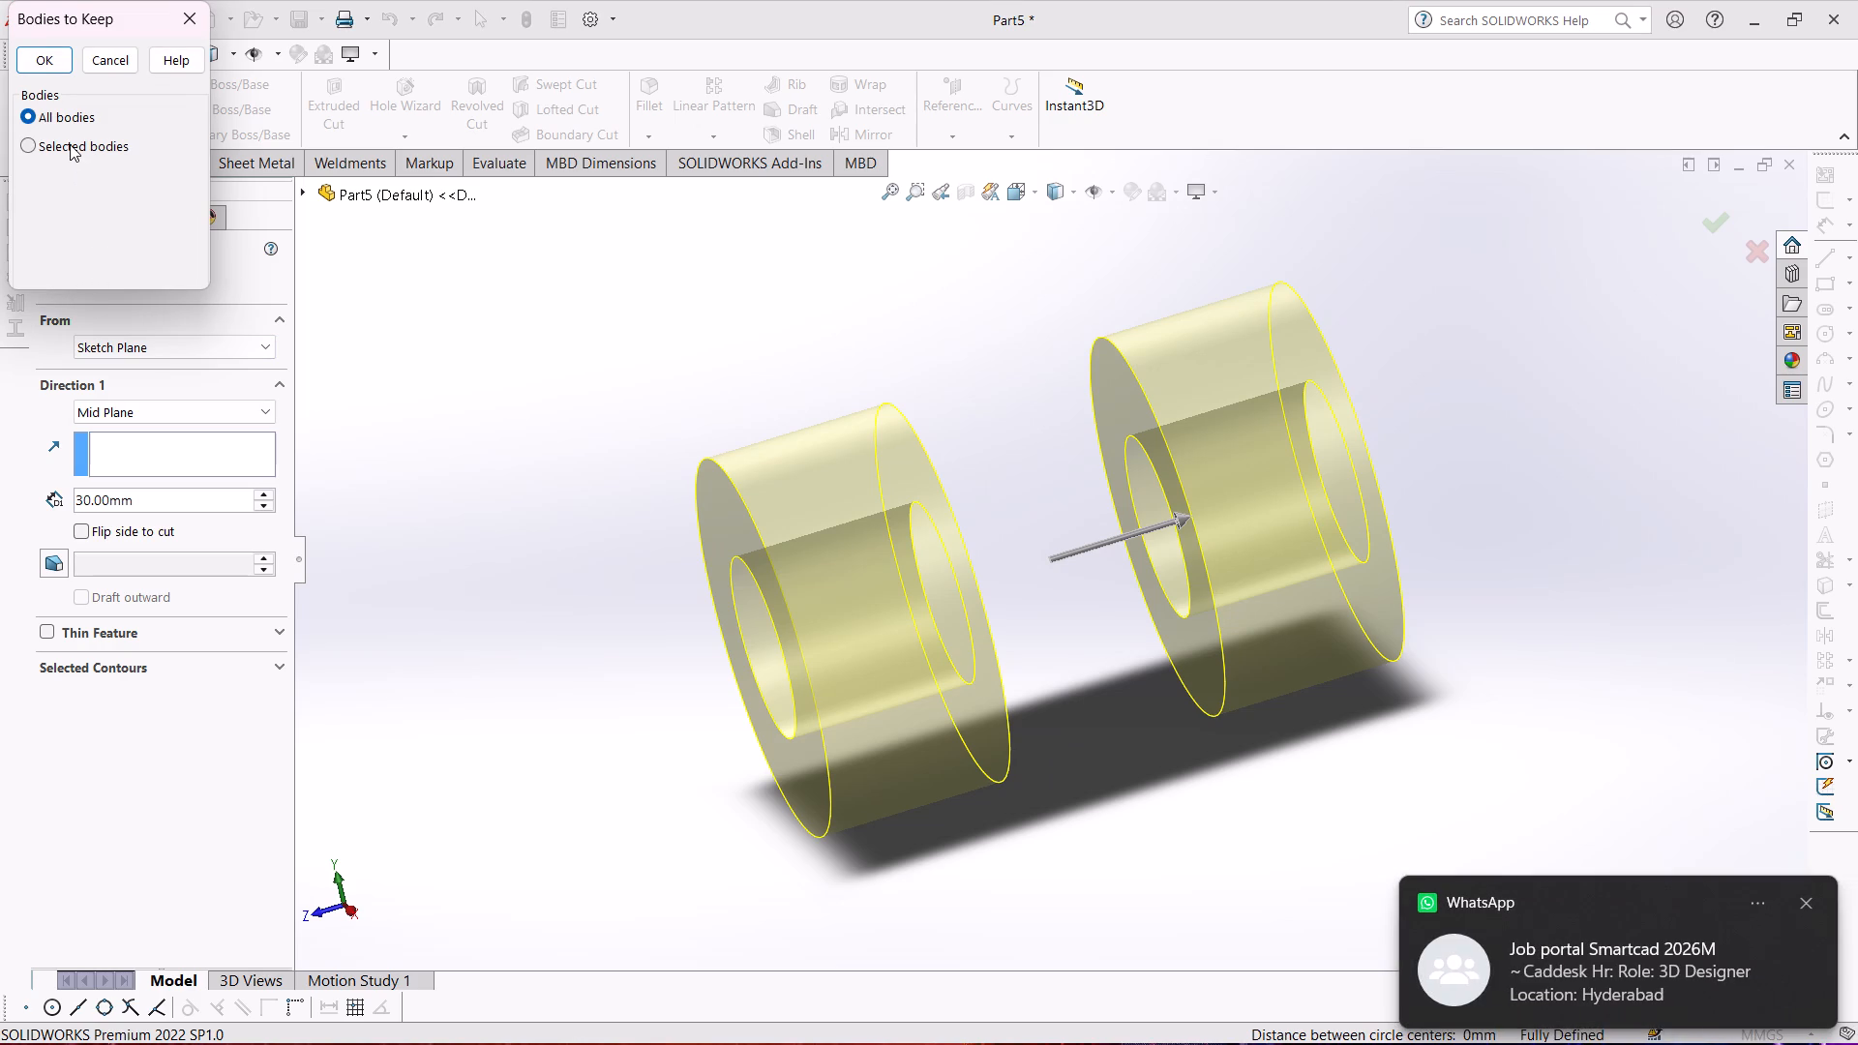
left_click(39, 59)
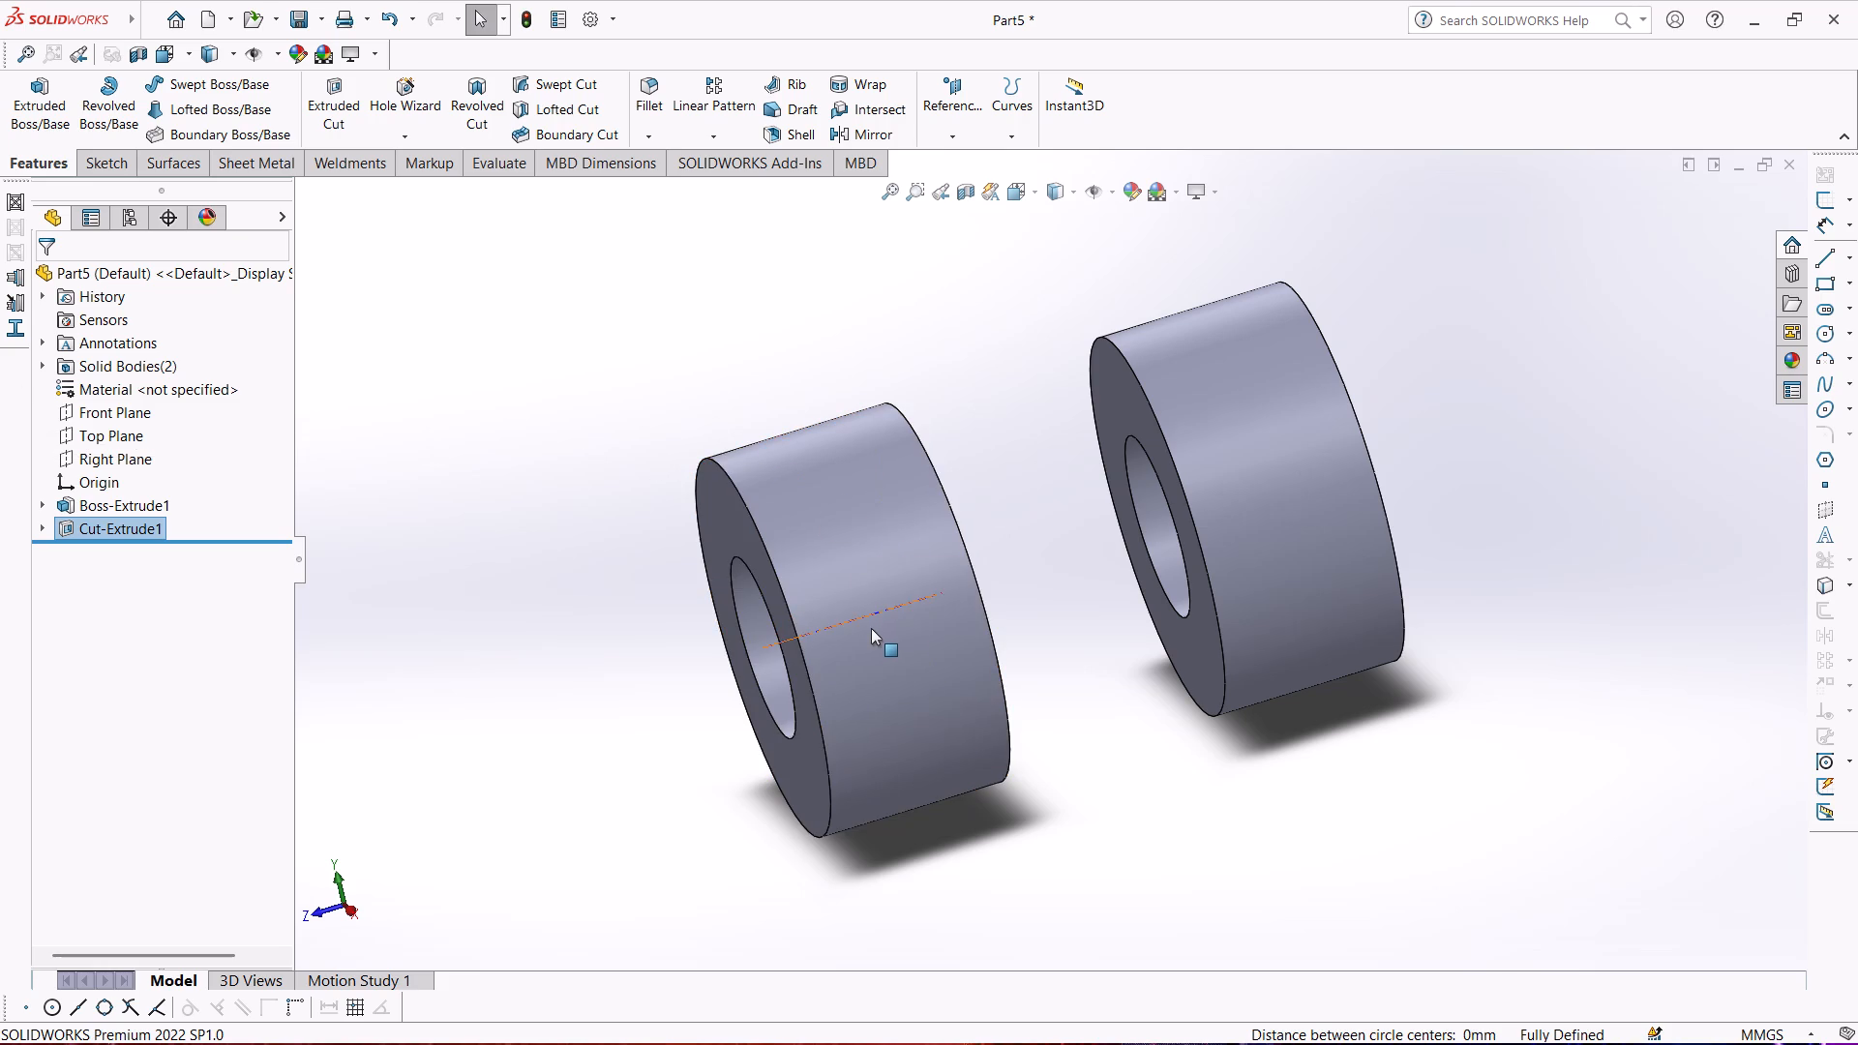
Examine the cut cylinder and the gap between its two rings from several sides.
middle_click_drag(871, 628, 902, 590)
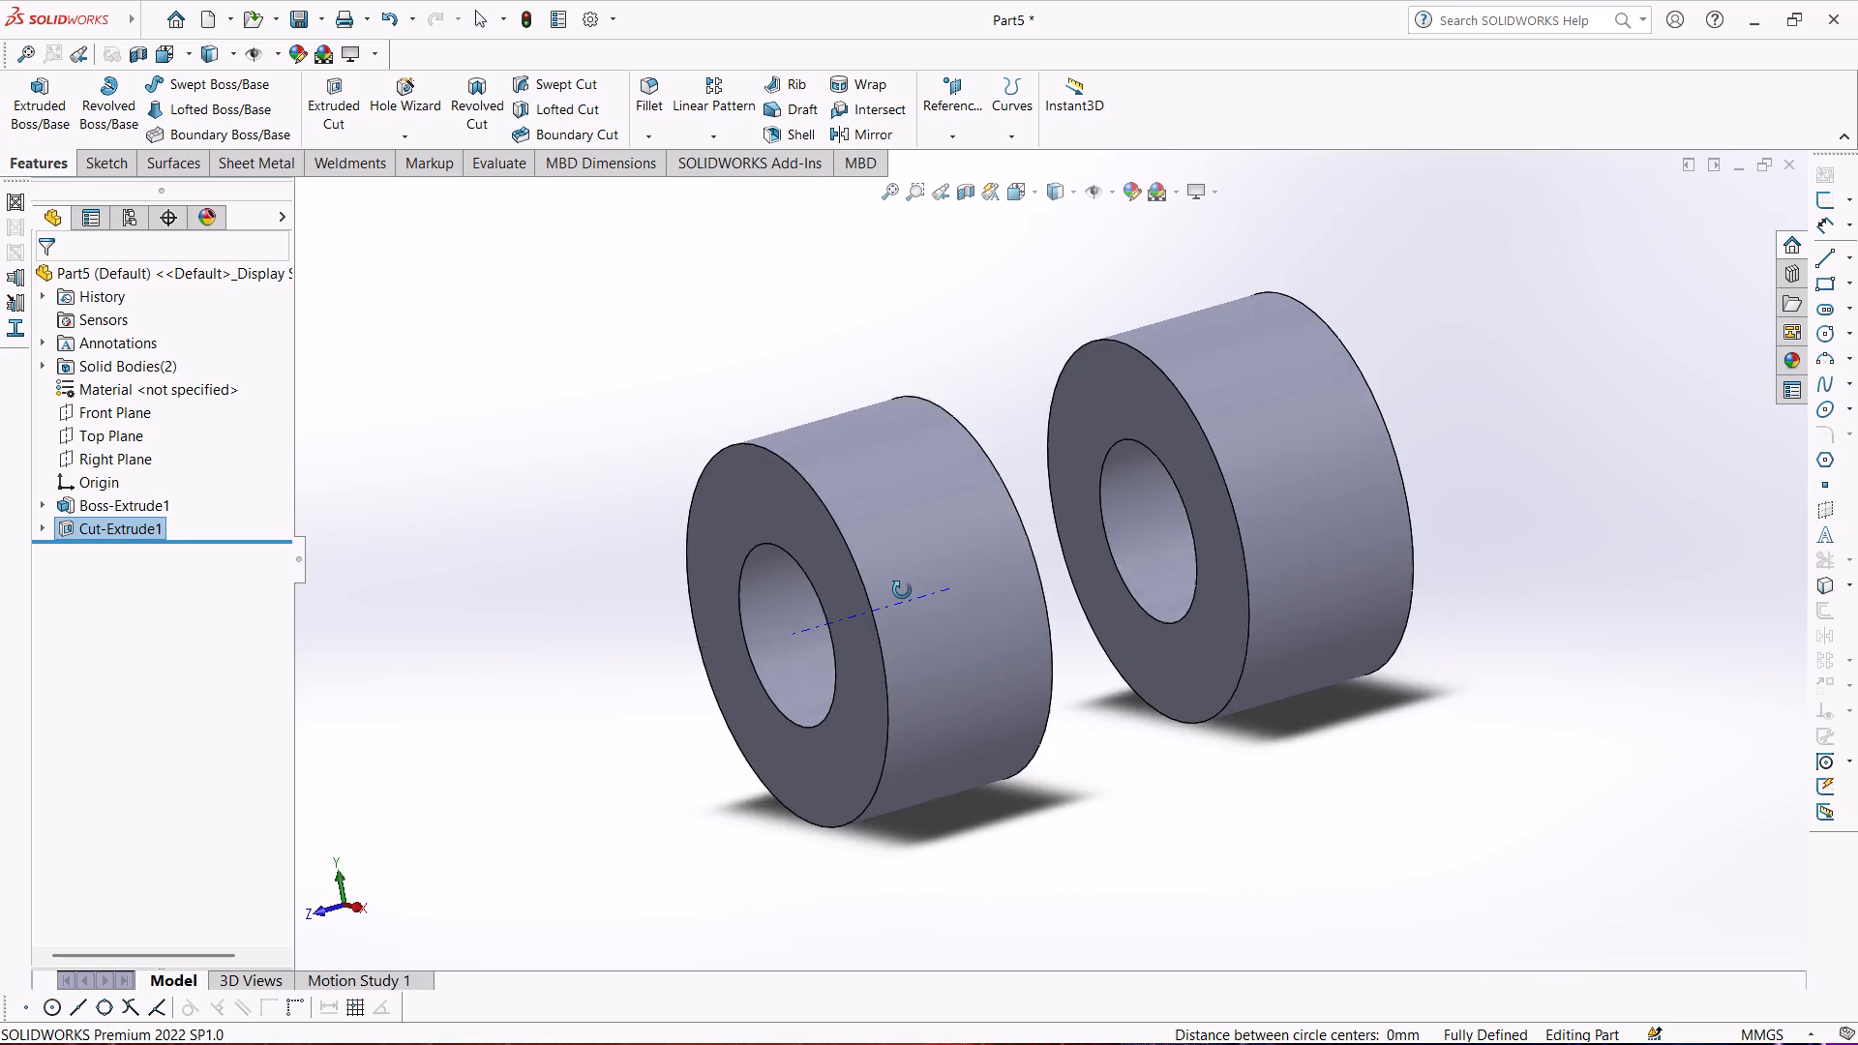
middle_click_drag(902, 590, 862, 606)
middle_click_drag(862, 606, 866, 700)
middle_click_drag(866, 700, 880, 747)
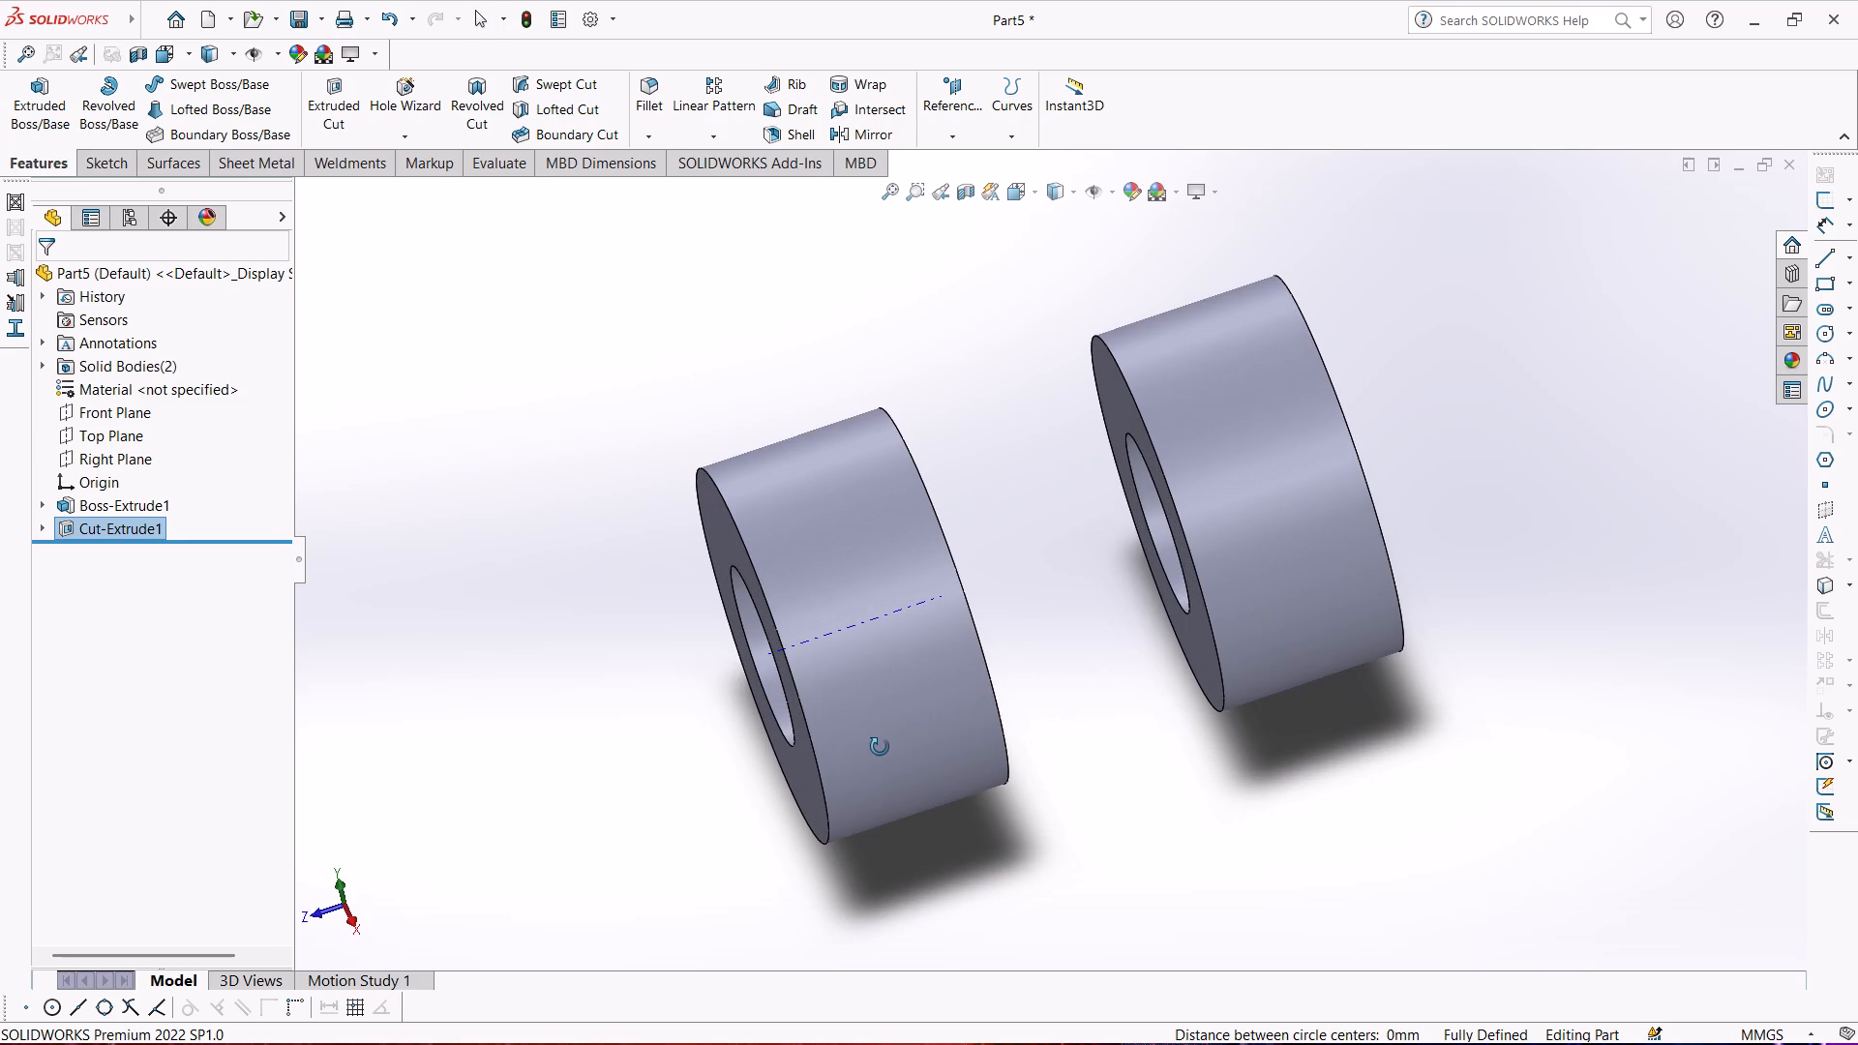
middle_click_drag(880, 747, 881, 688)
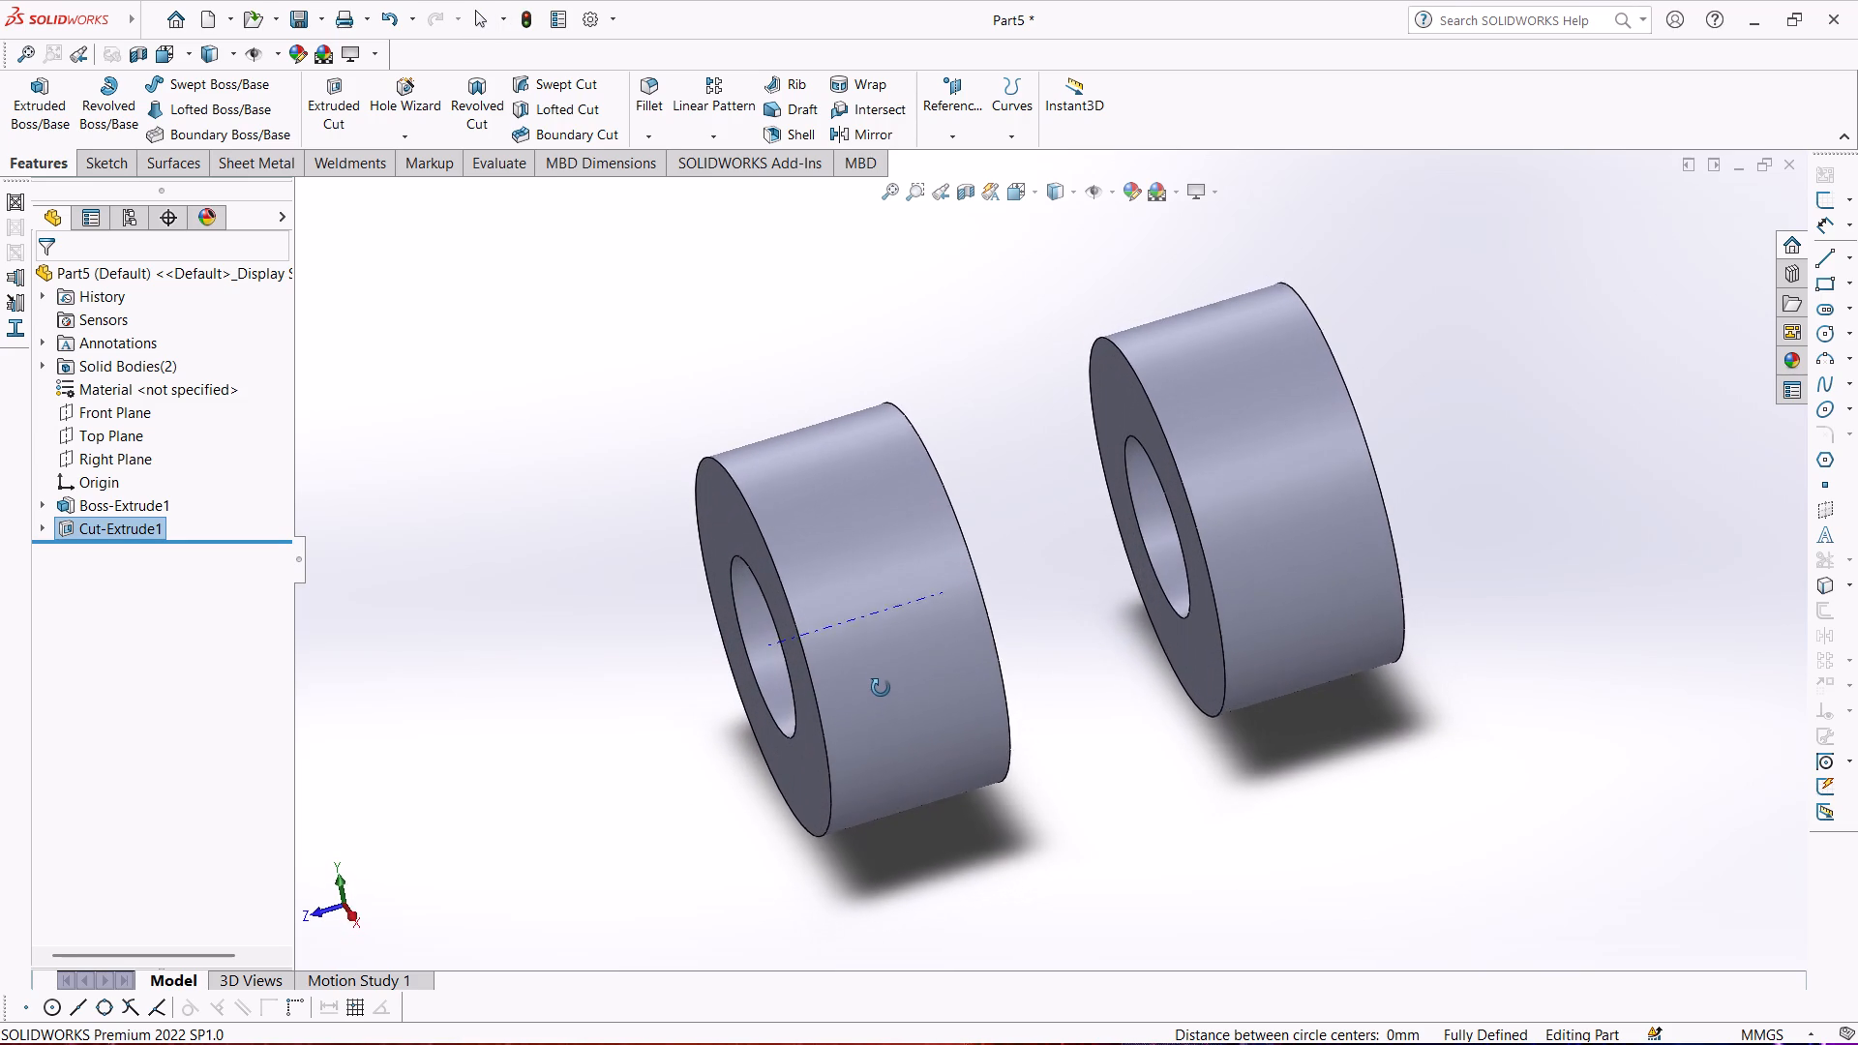
middle_click_drag(881, 688, 871, 683)
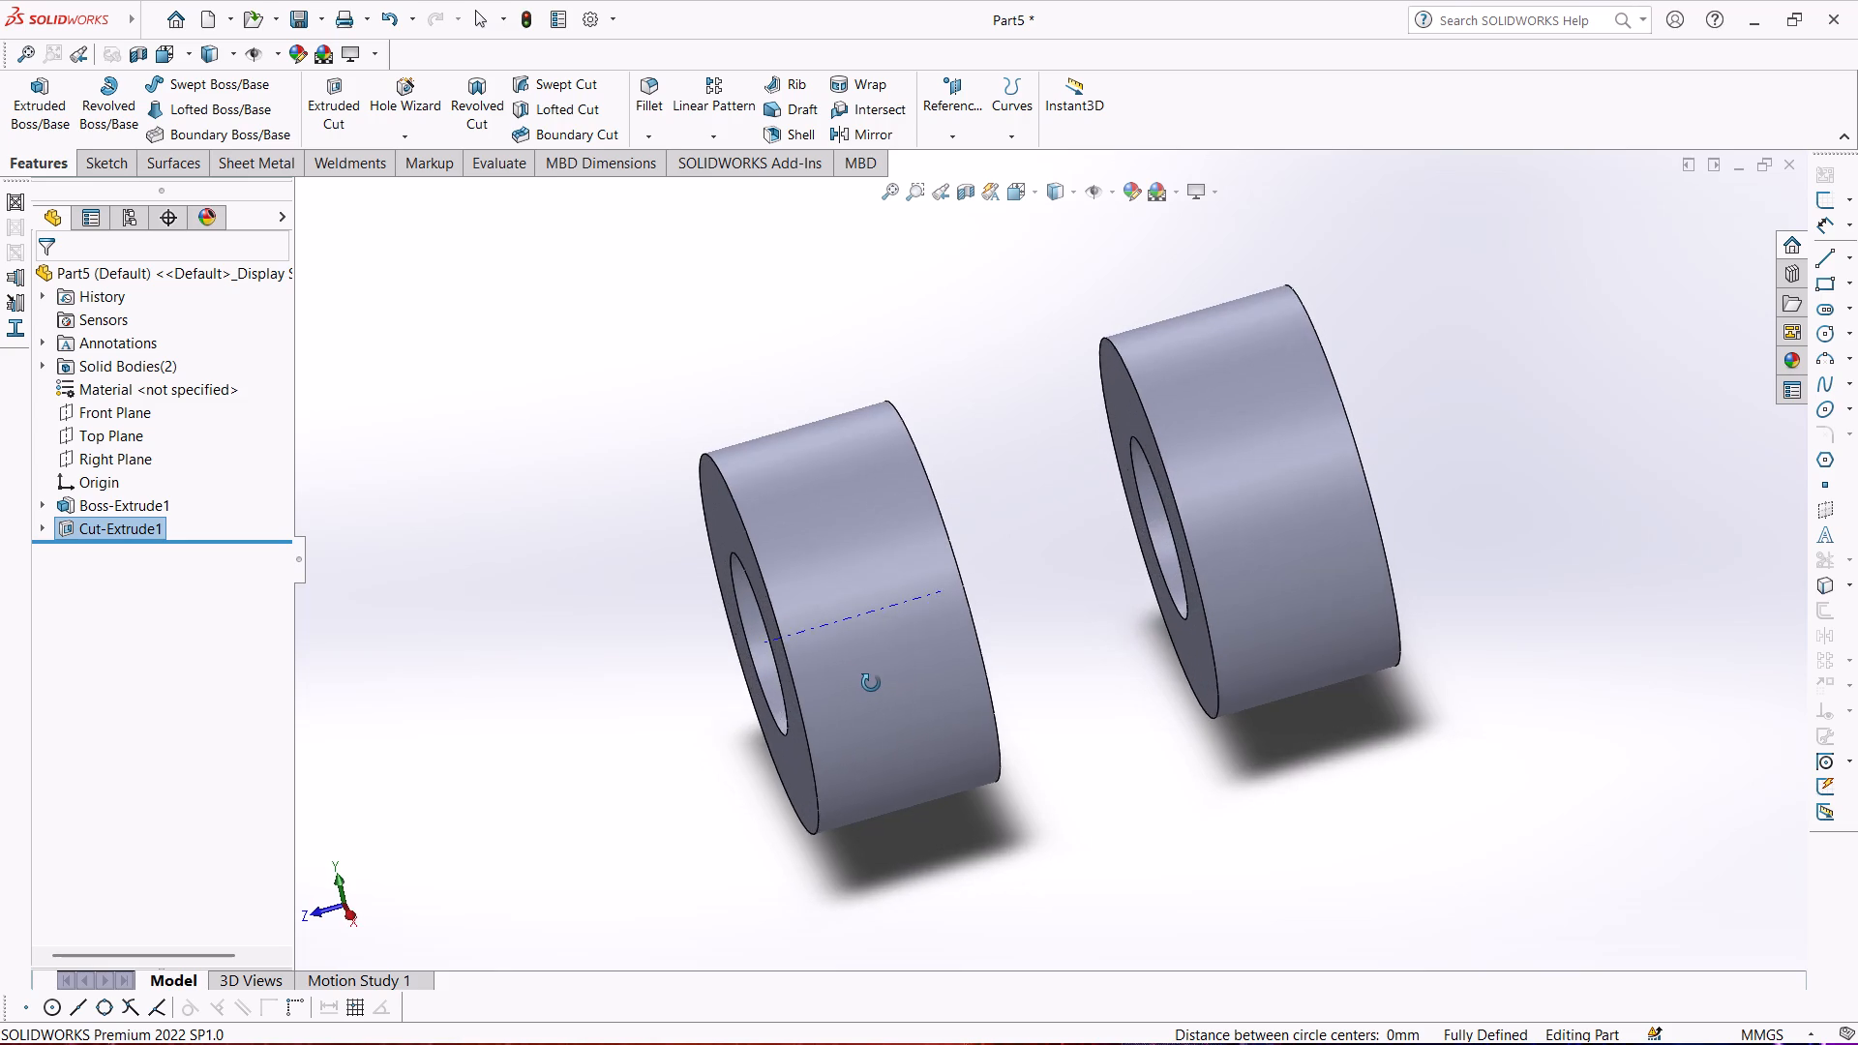
middle_click_drag(871, 683, 877, 705)
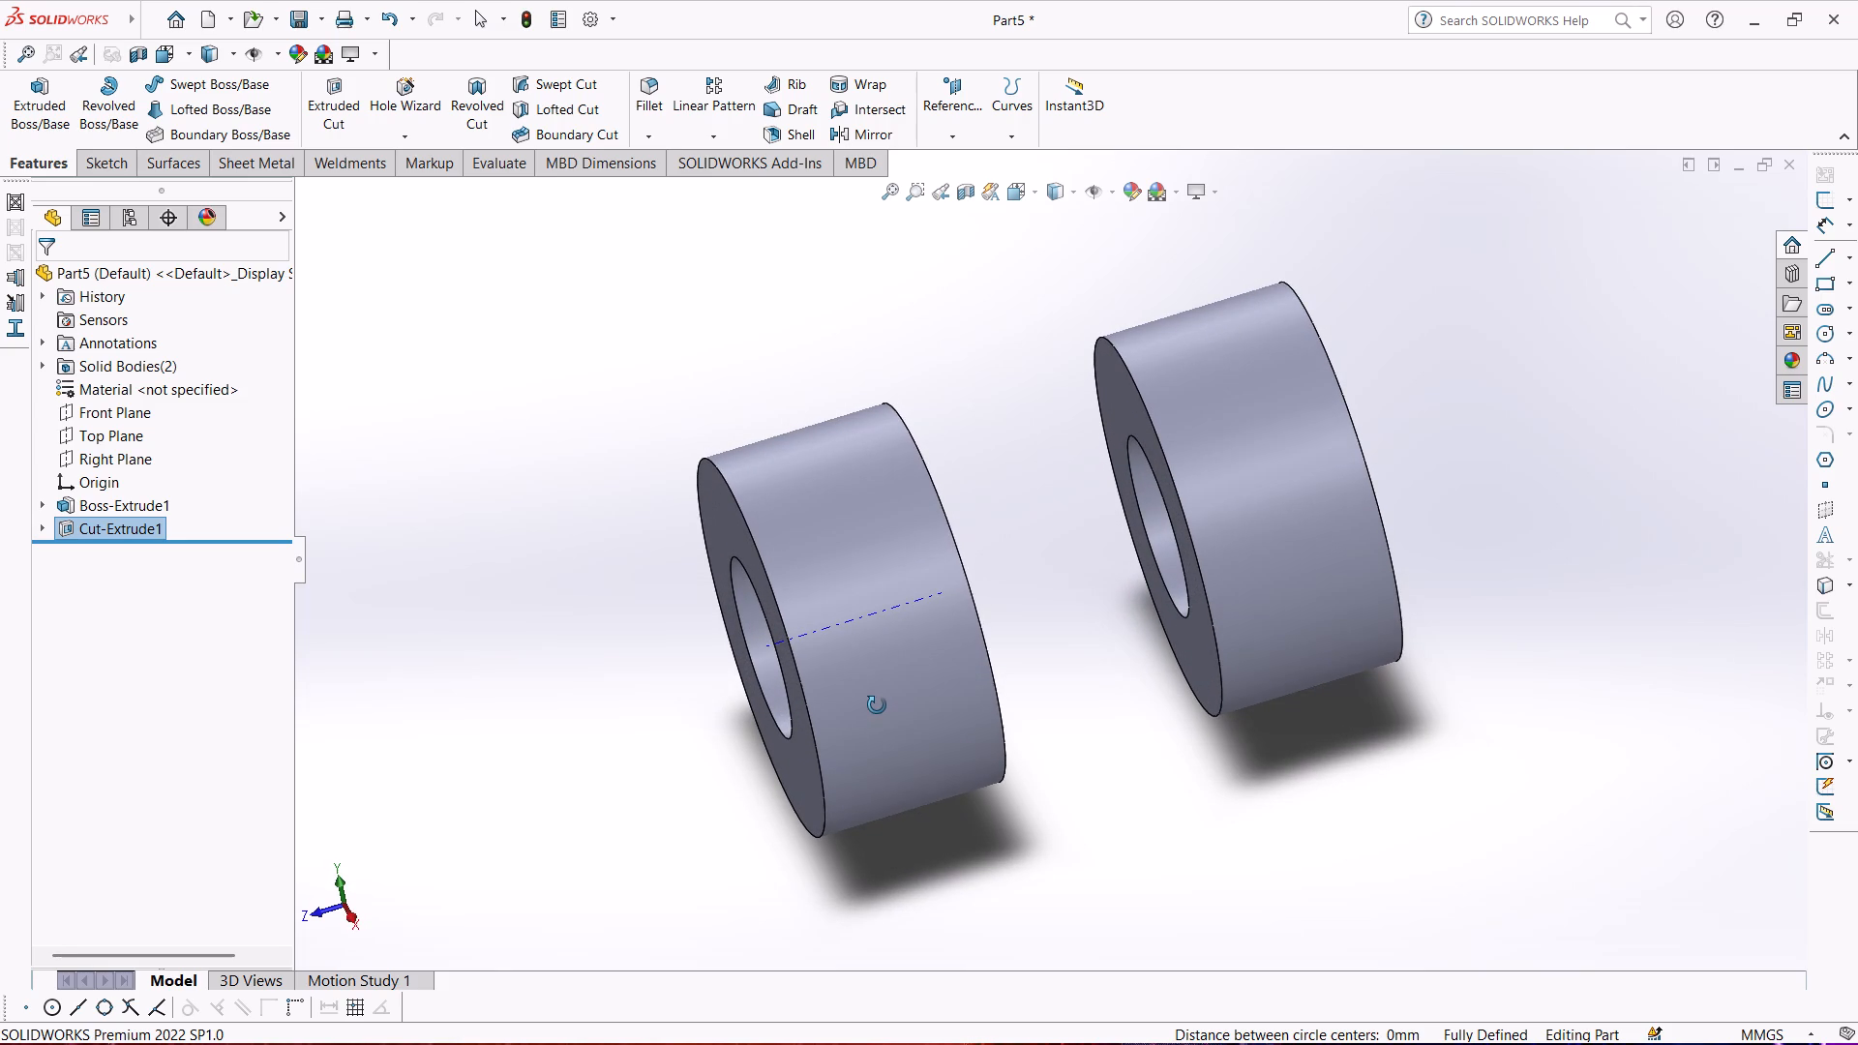
middle_click_drag(877, 705, 869, 755)
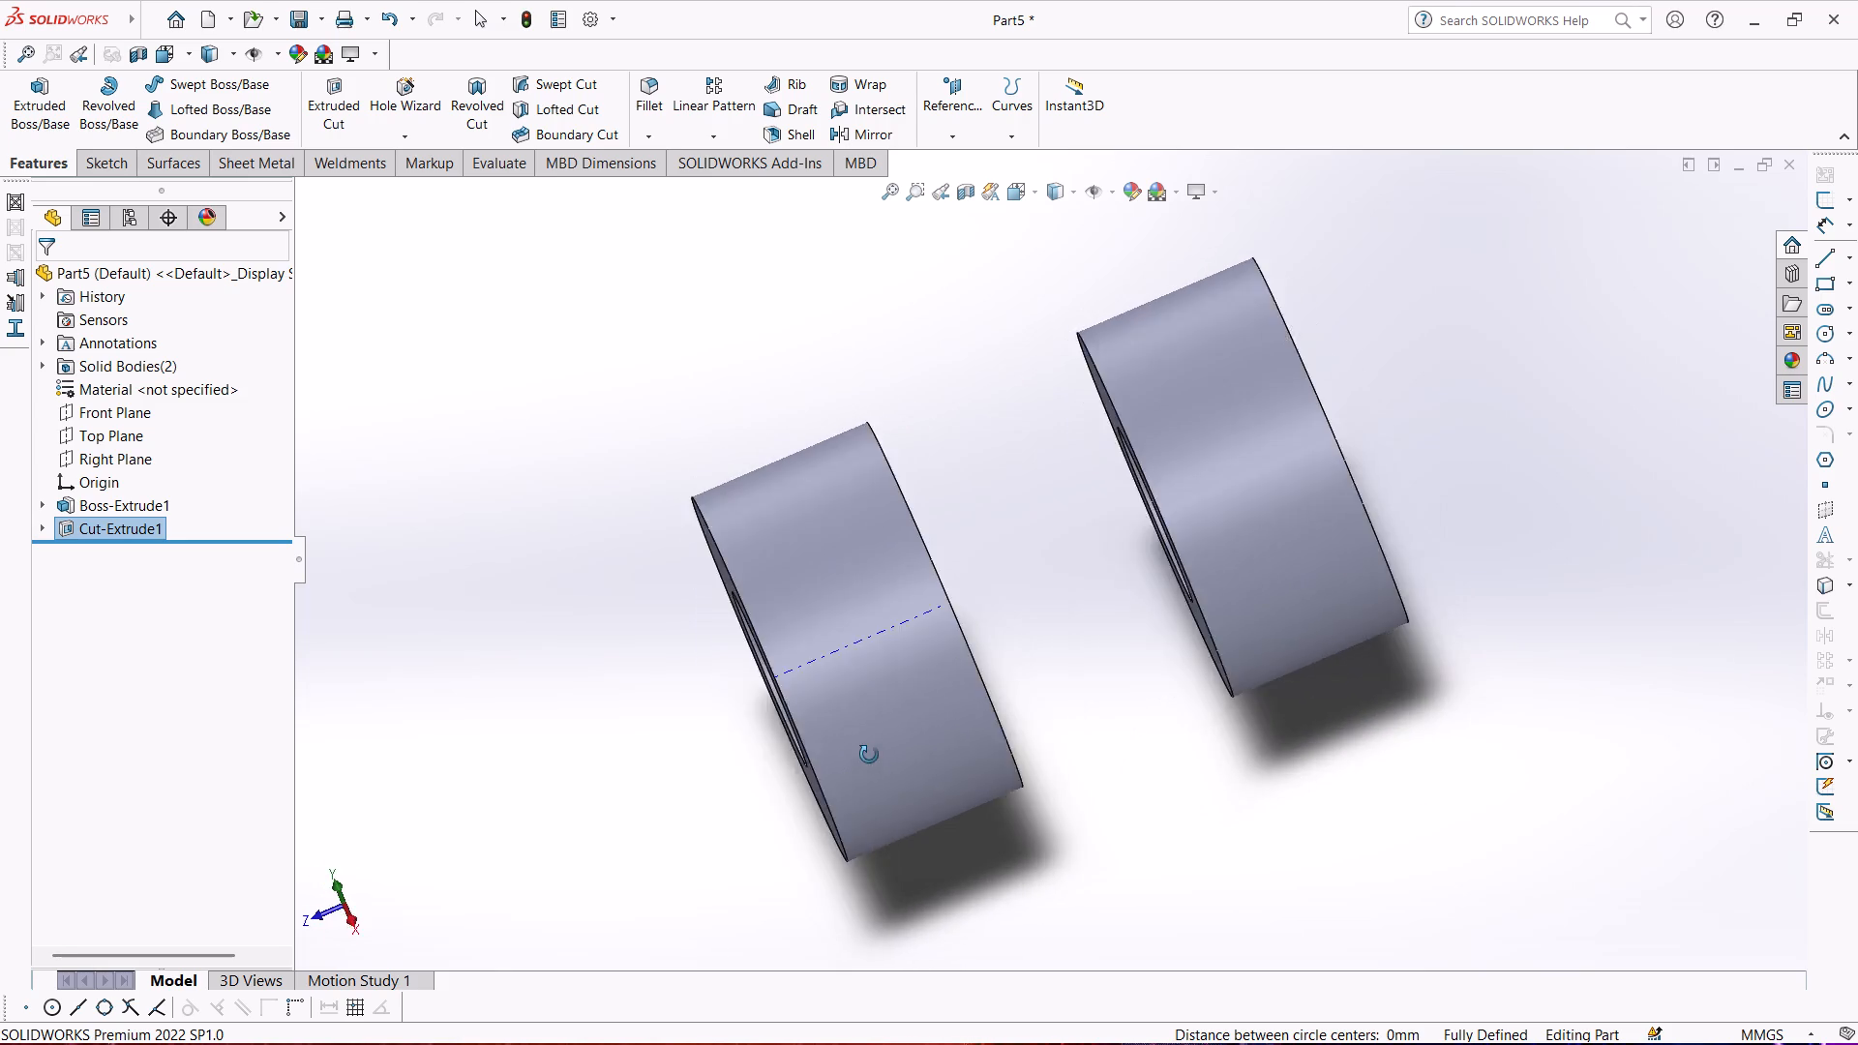
middle_click_drag(869, 755, 869, 772)
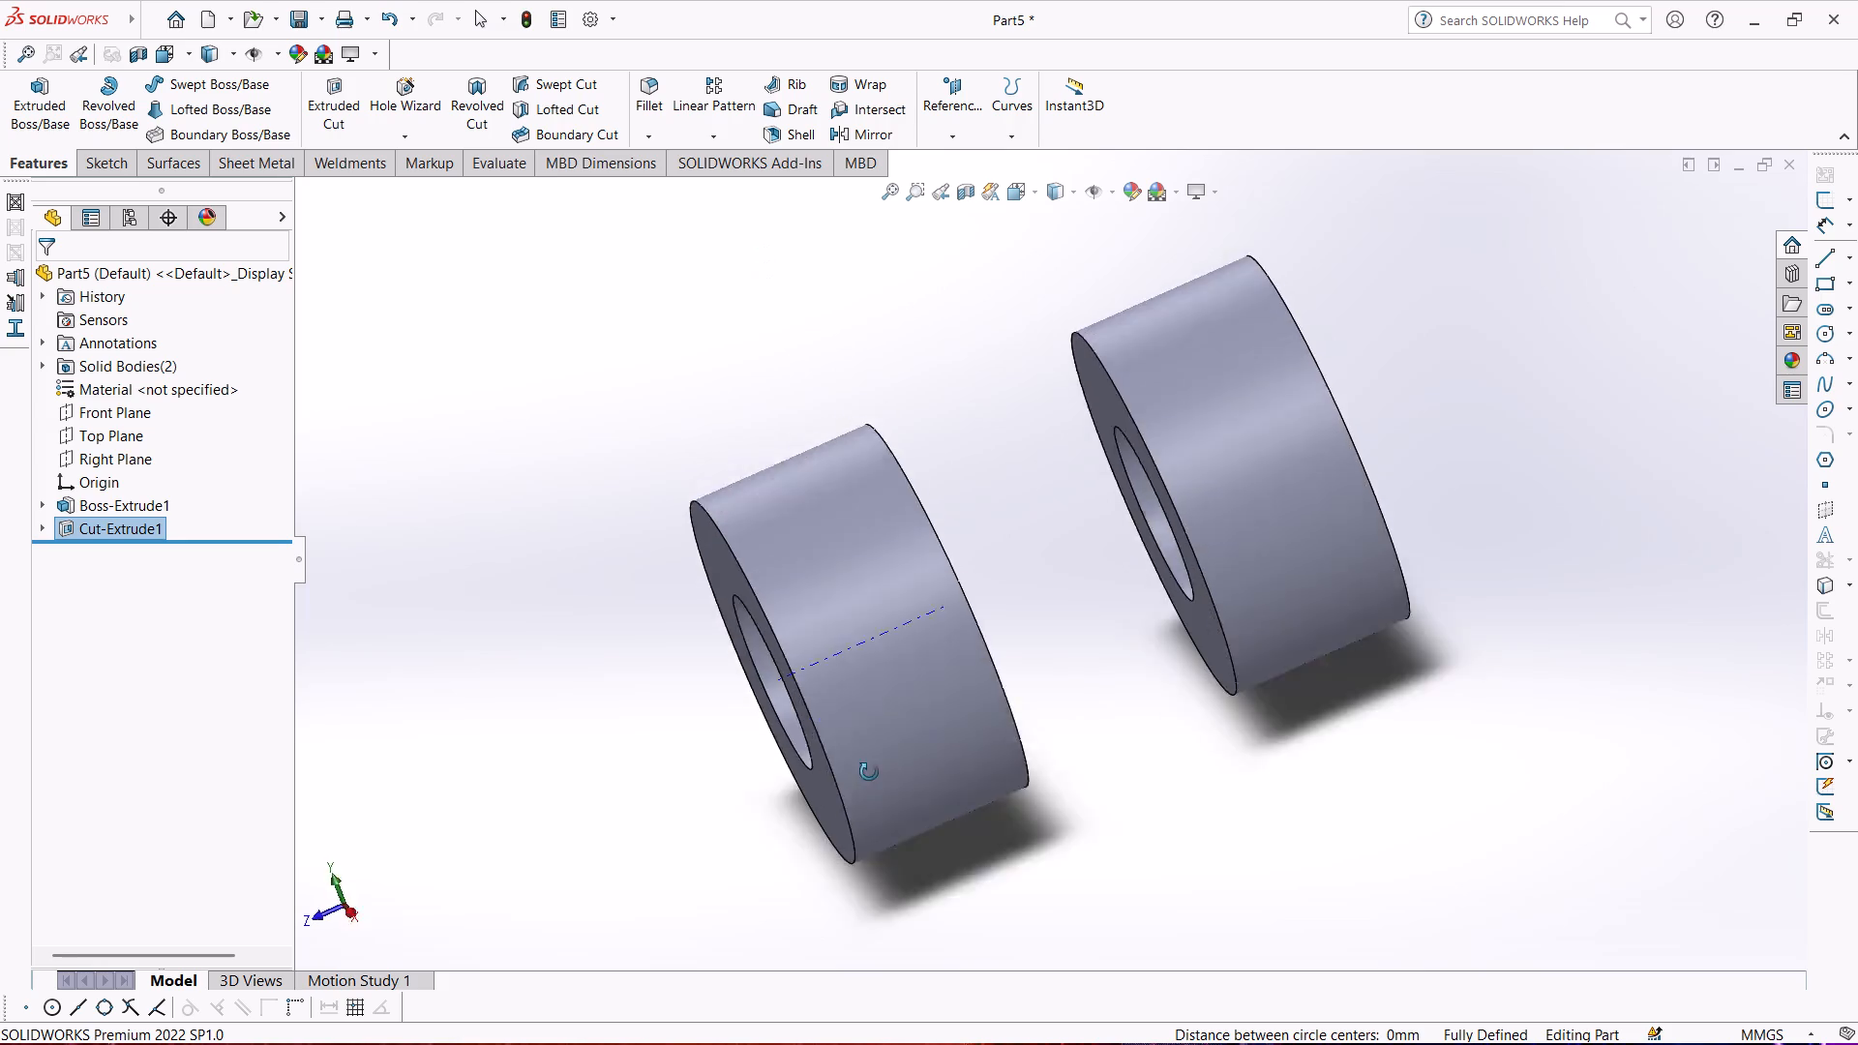
middle_click_drag(869, 772, 557, 685)
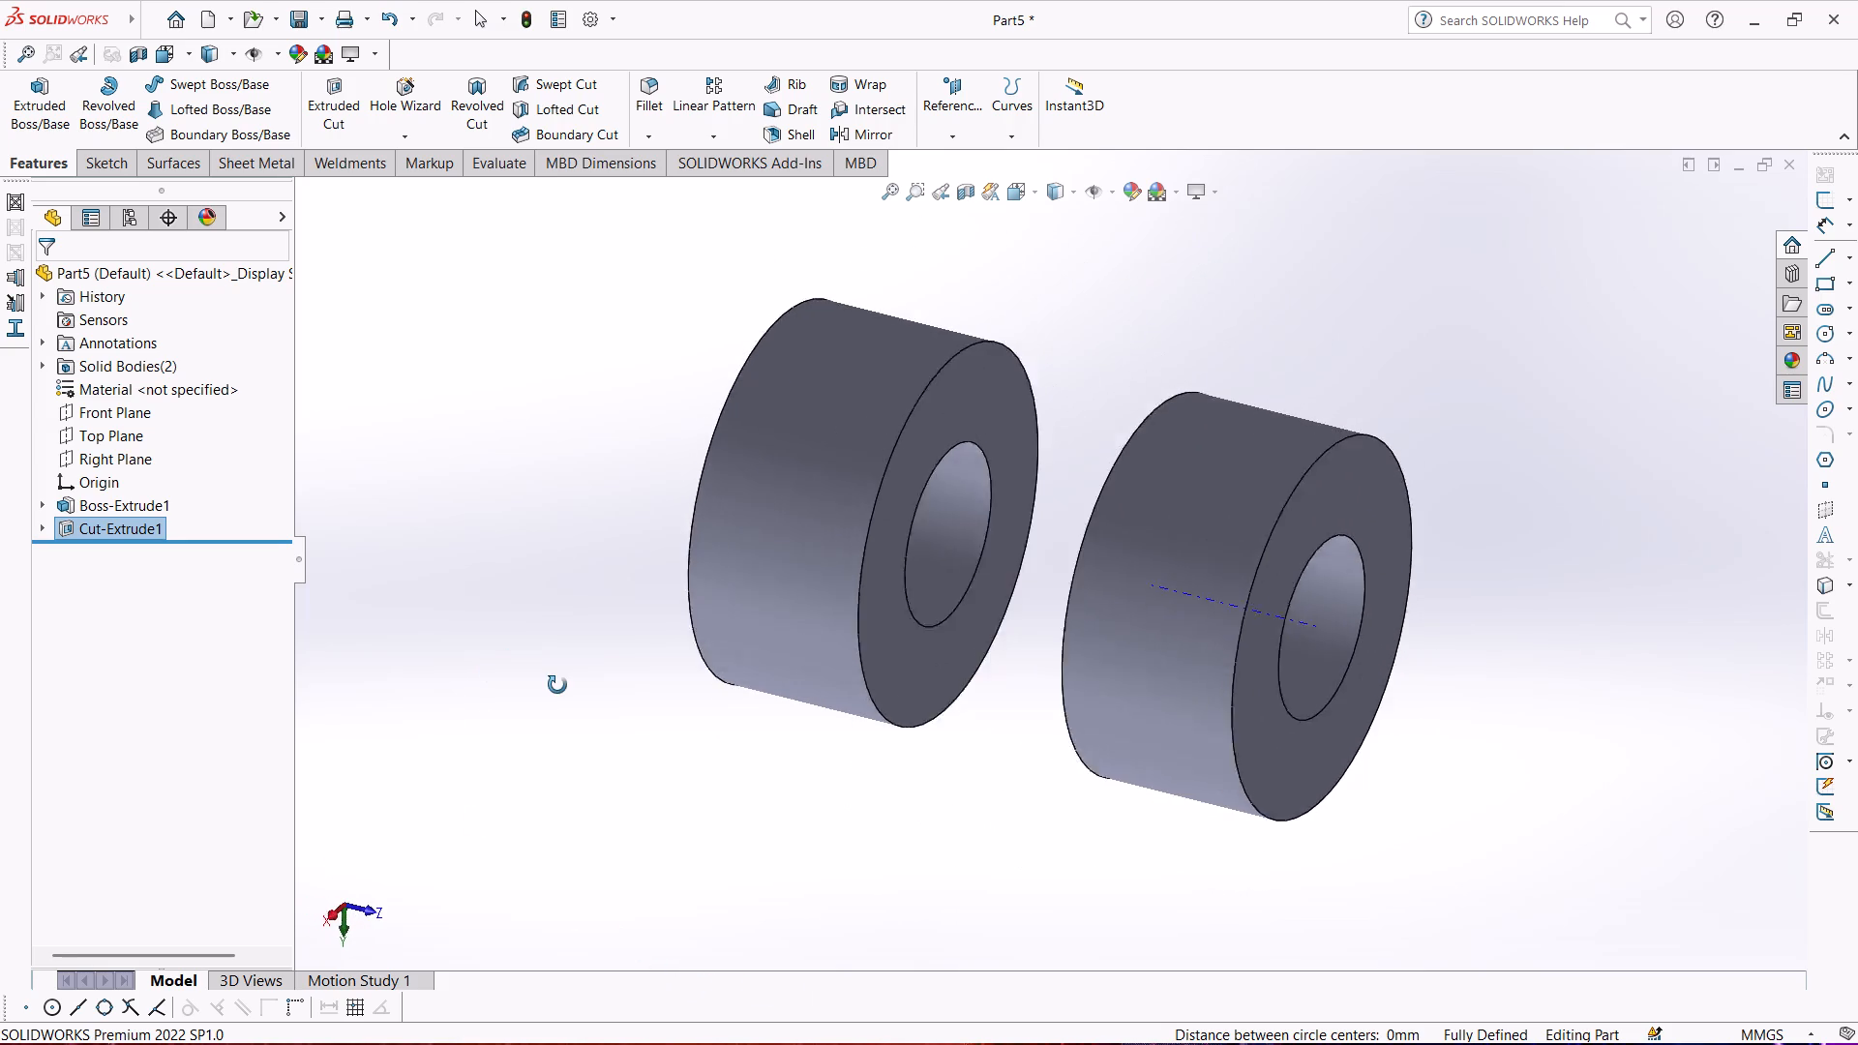
middle_click_drag(557, 685, 736, 776)
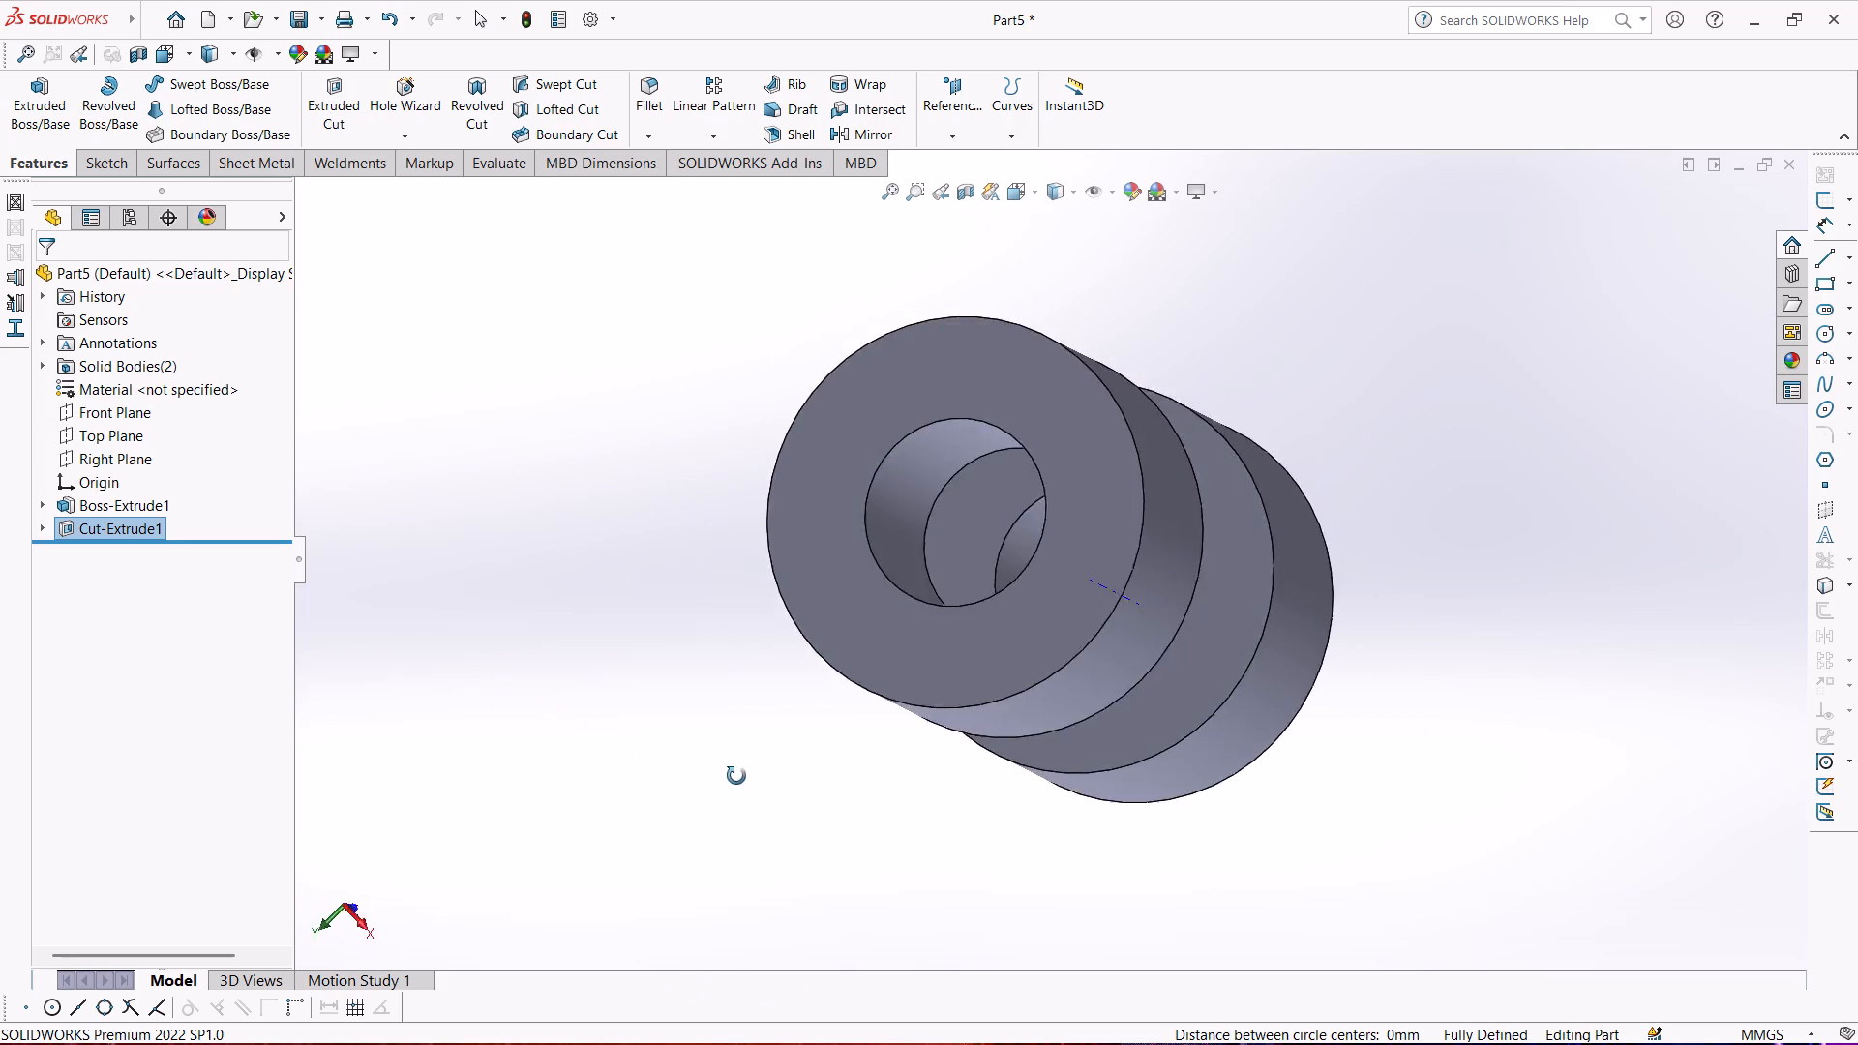
middle_click_drag(736, 776, 1015, 736)
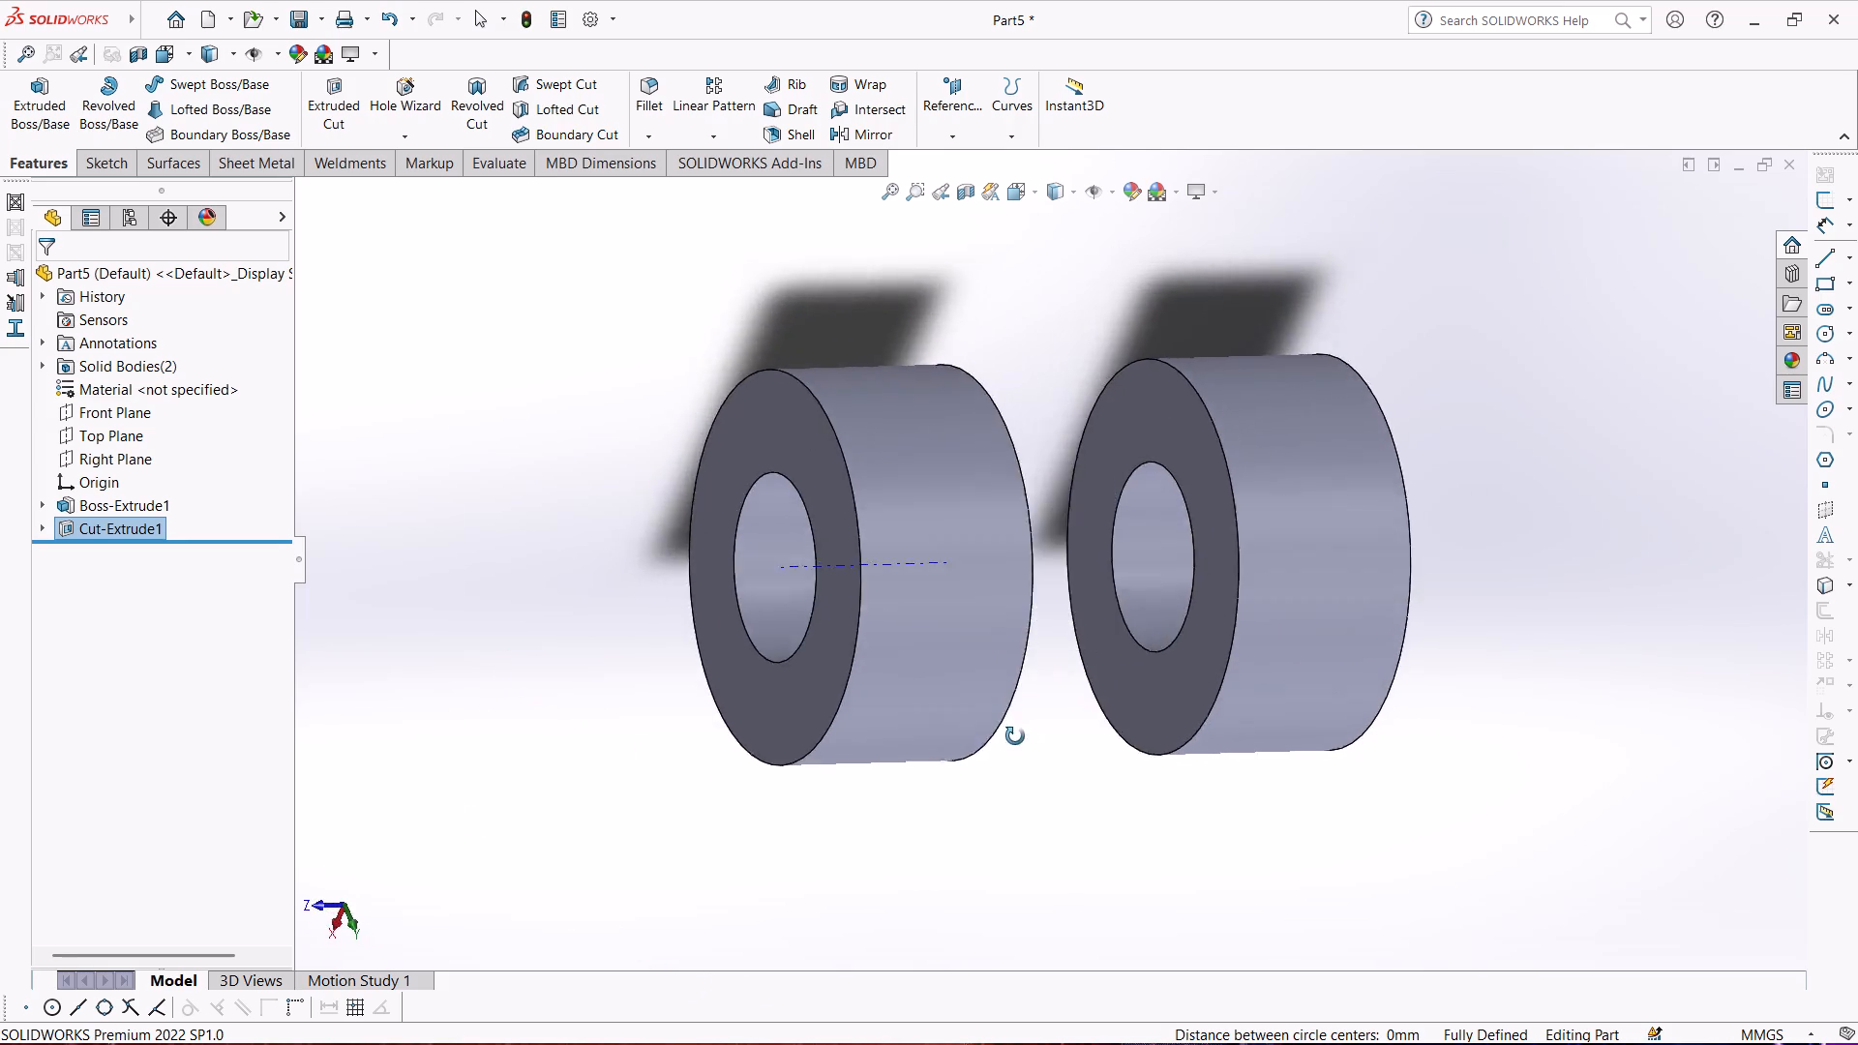
middle_click_drag(1015, 736, 973, 717)
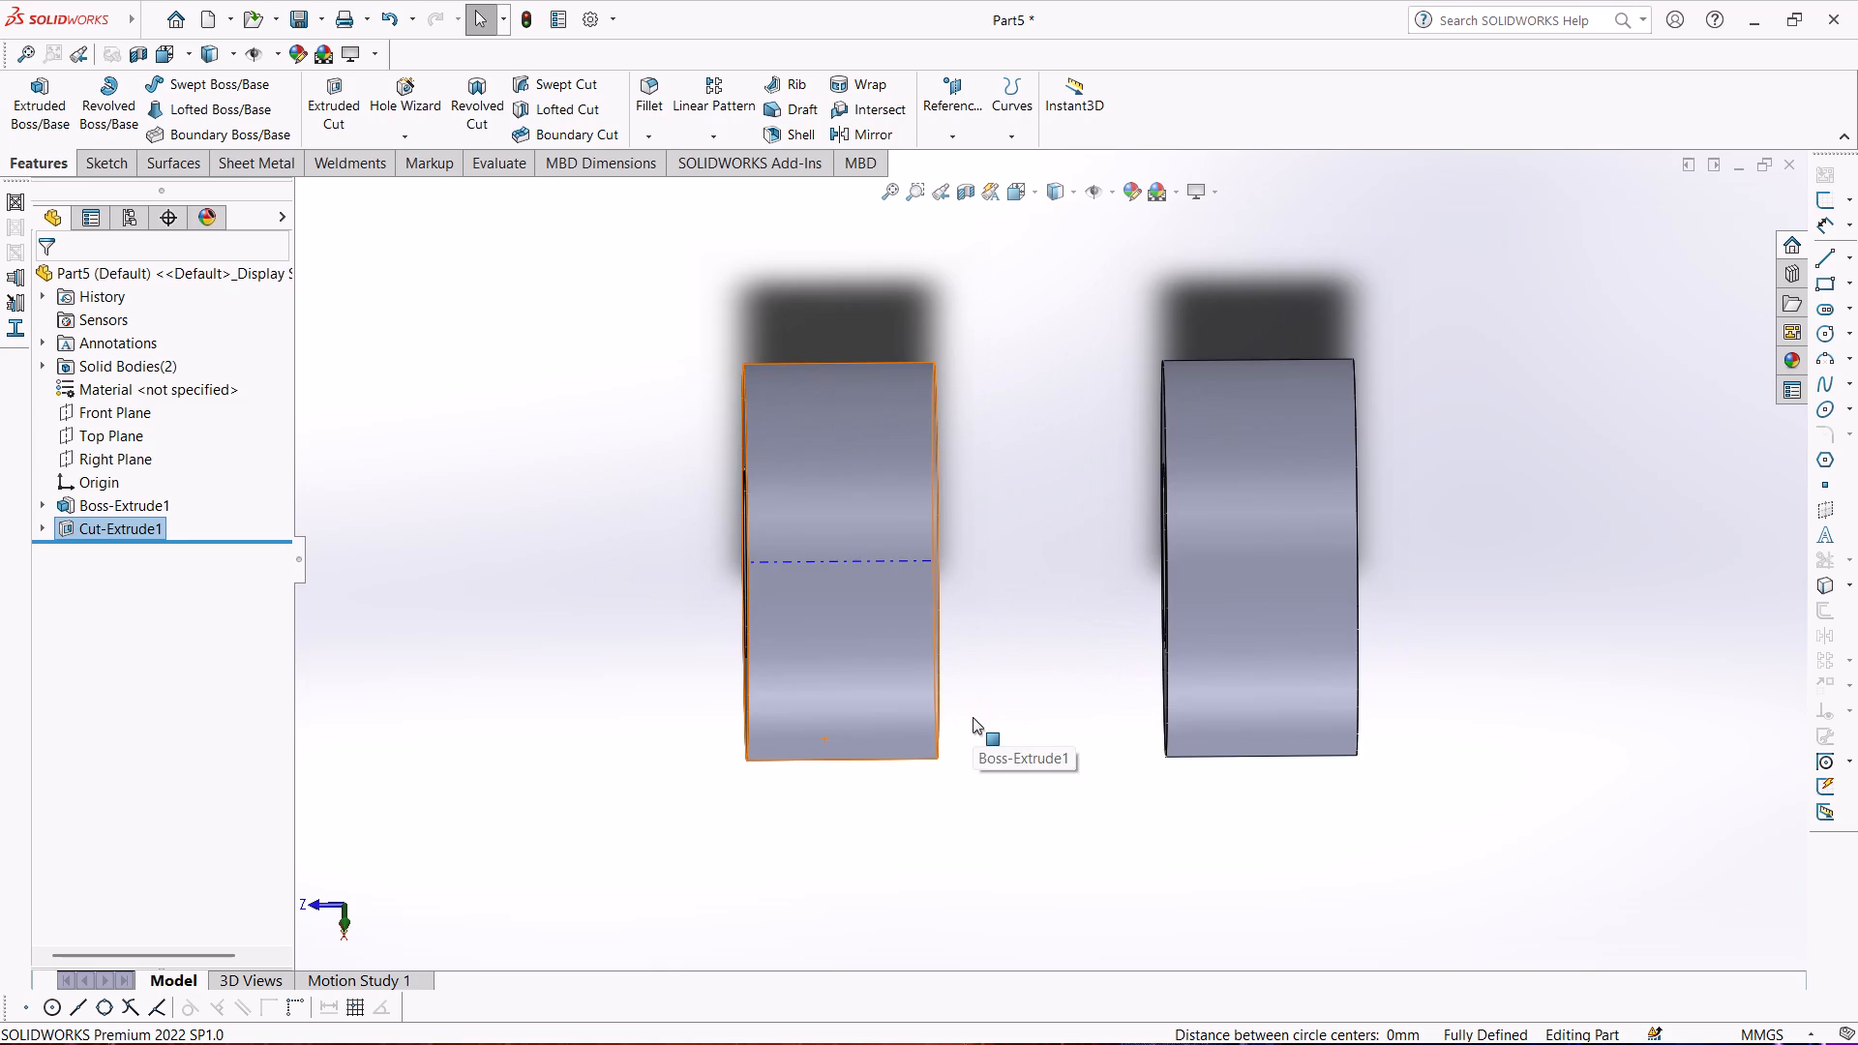
middle_click_drag(973, 717, 966, 475)
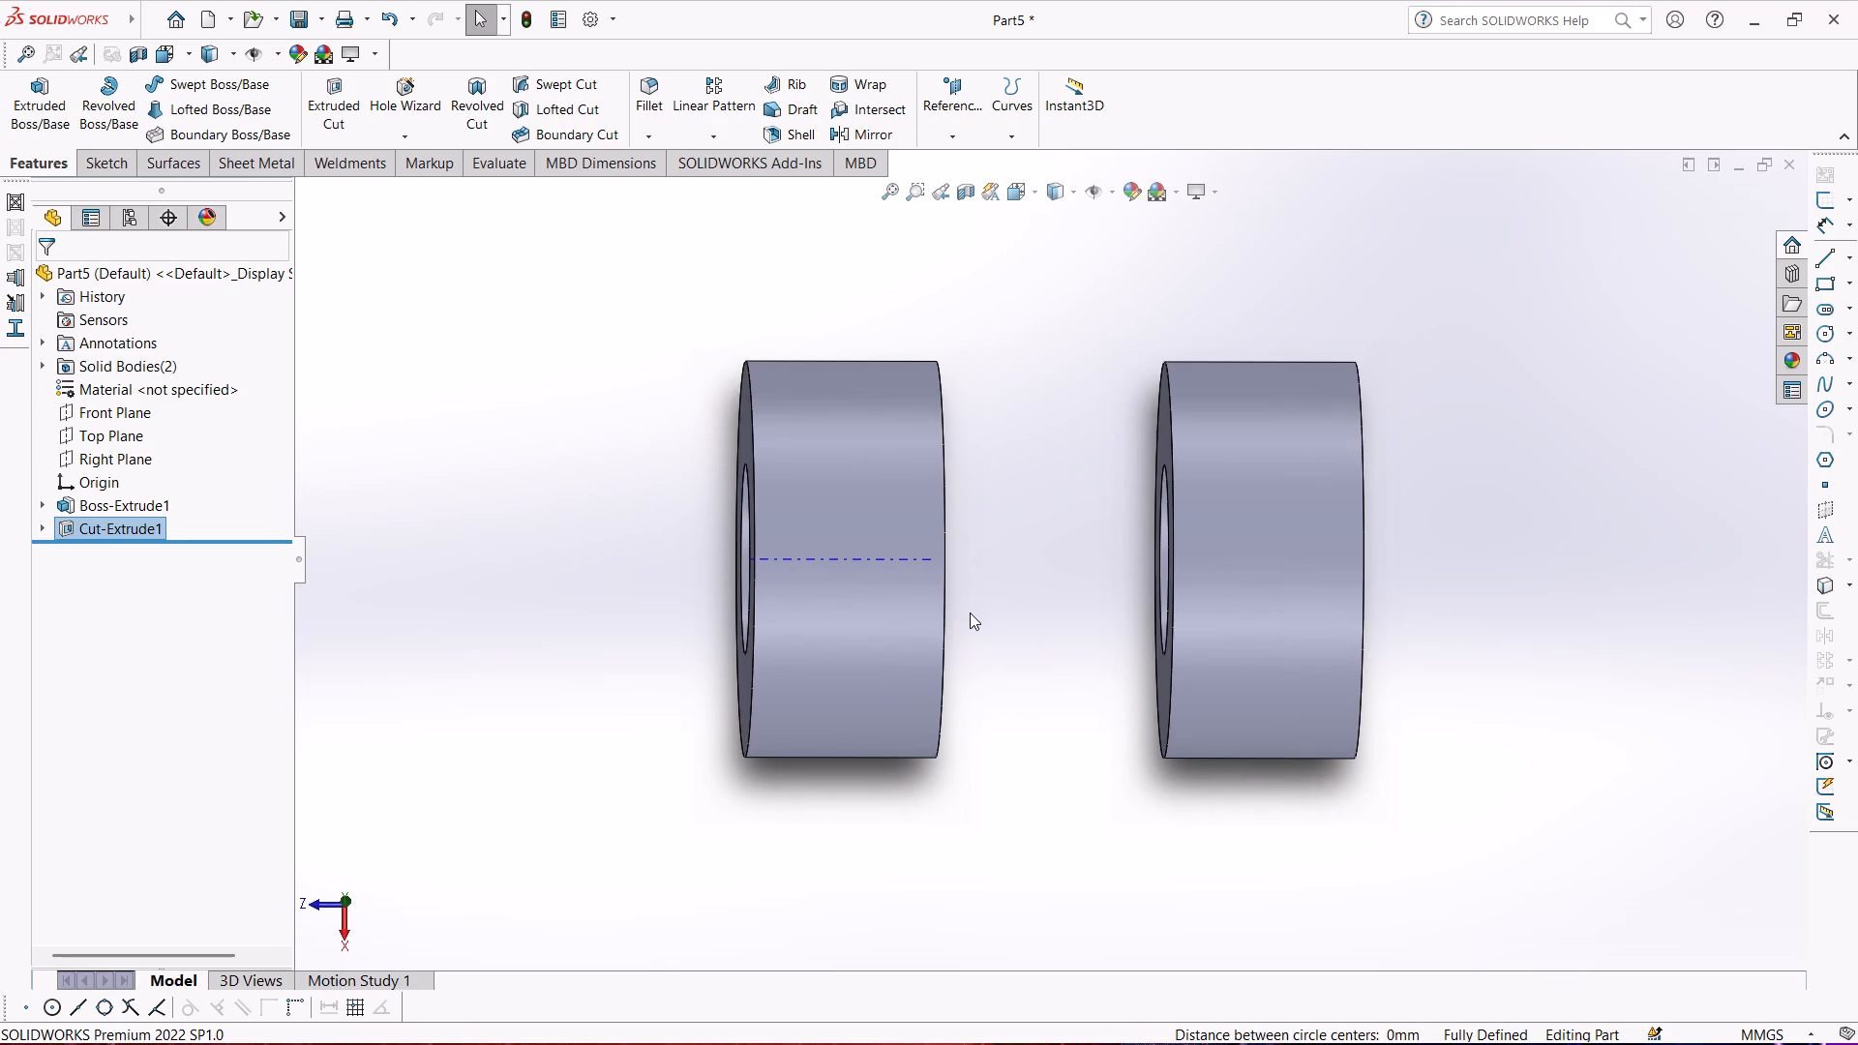
middle_click_drag(975, 570, 954, 627)
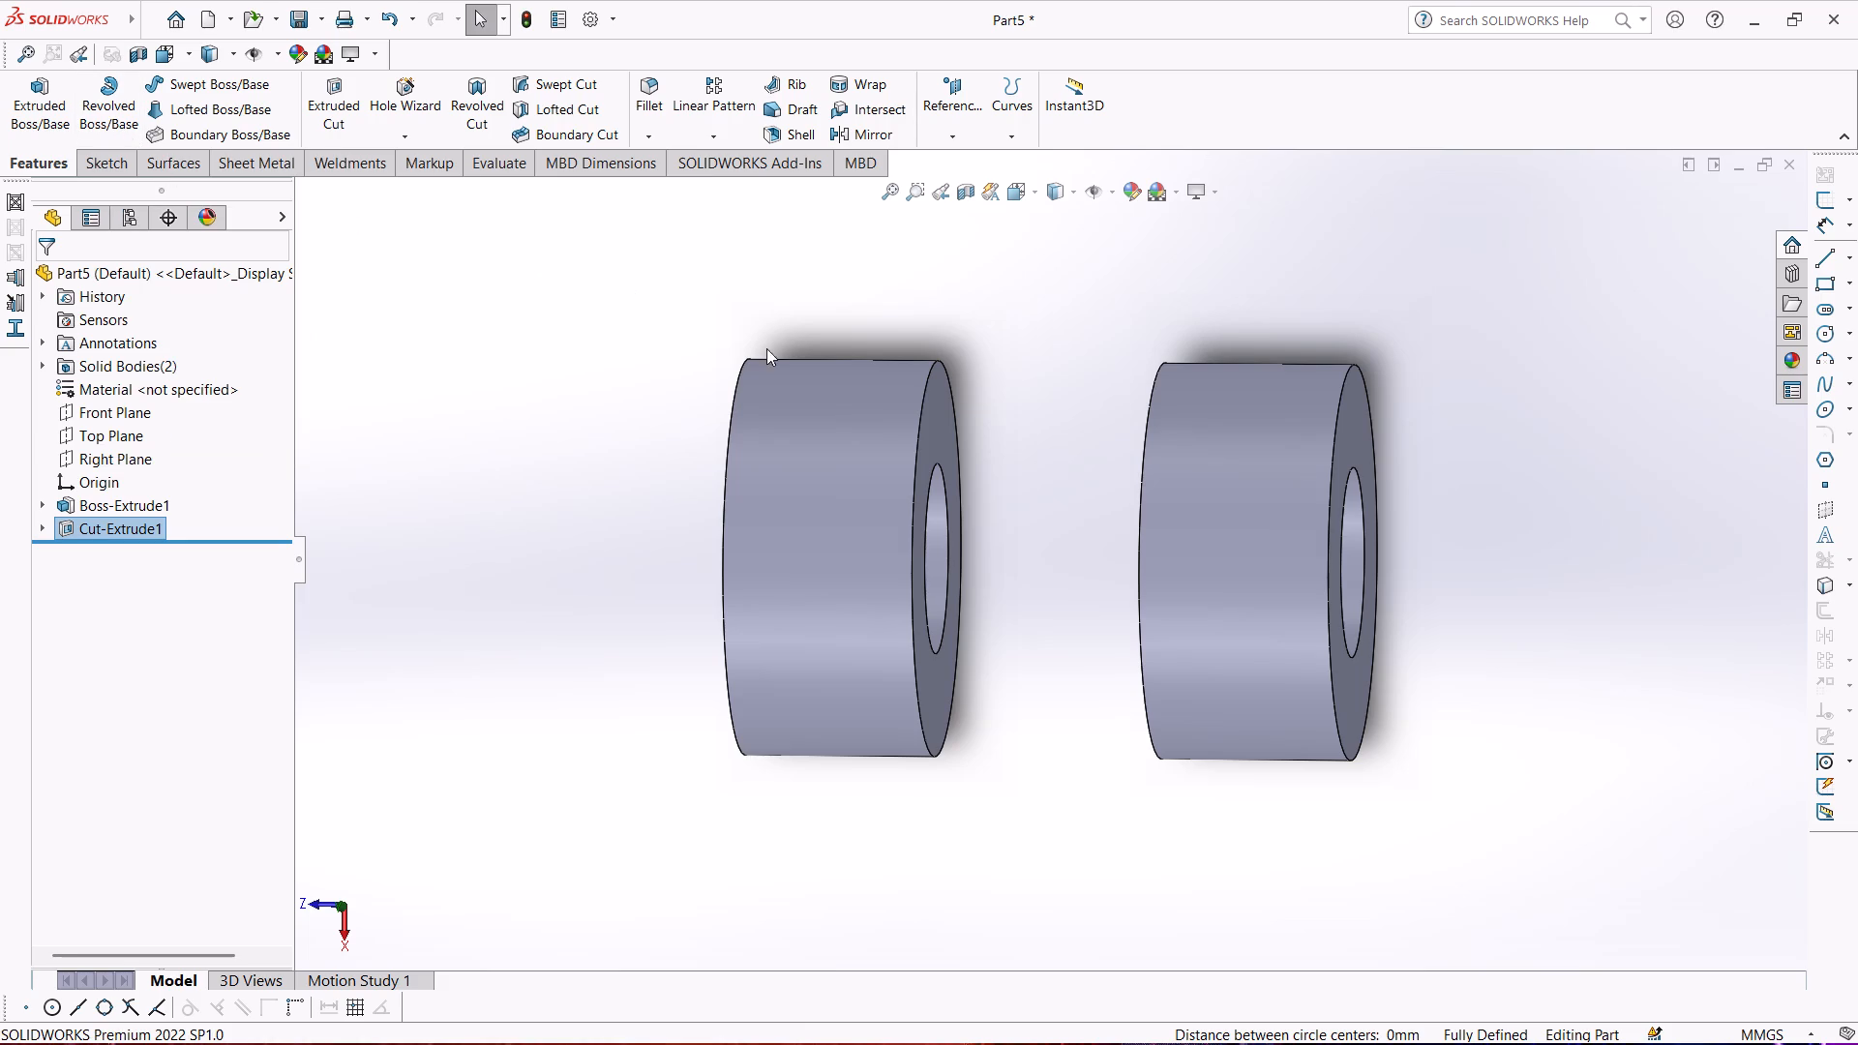
Open a new sketch on the Top Plane.
left_click(124, 157)
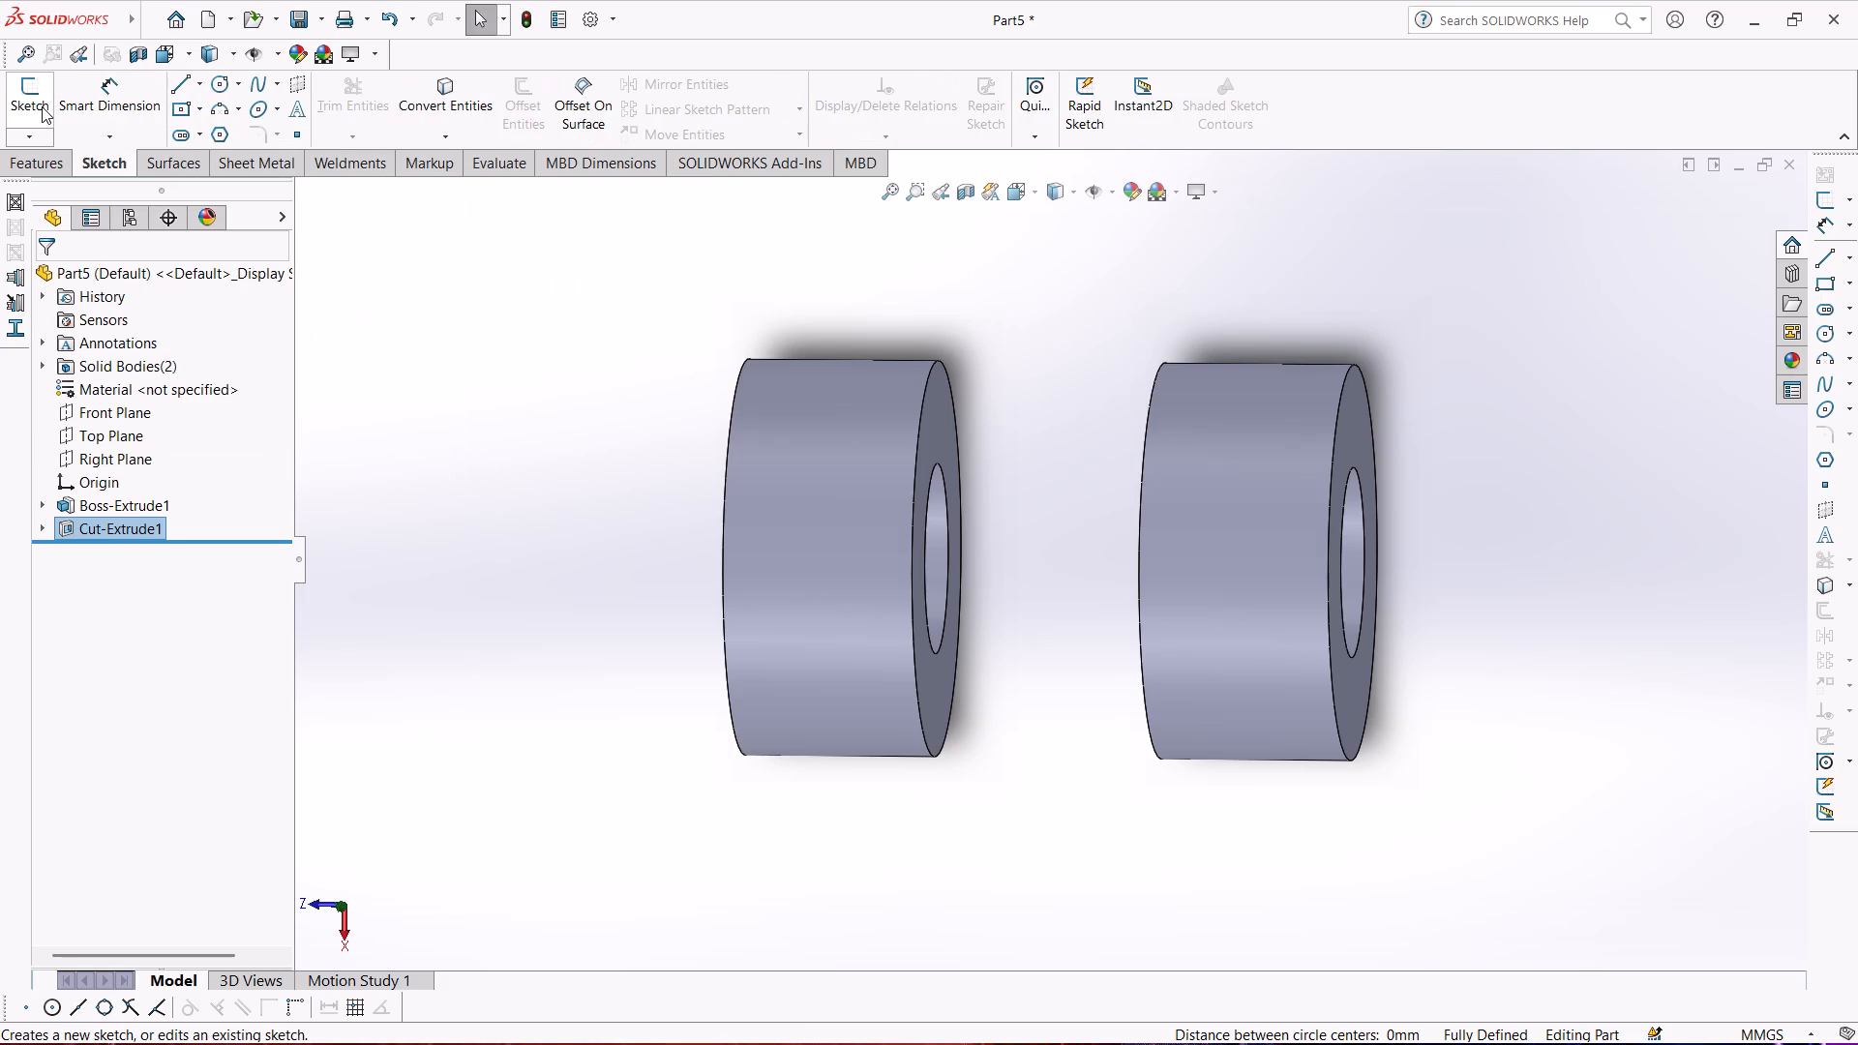
left_click(42, 106)
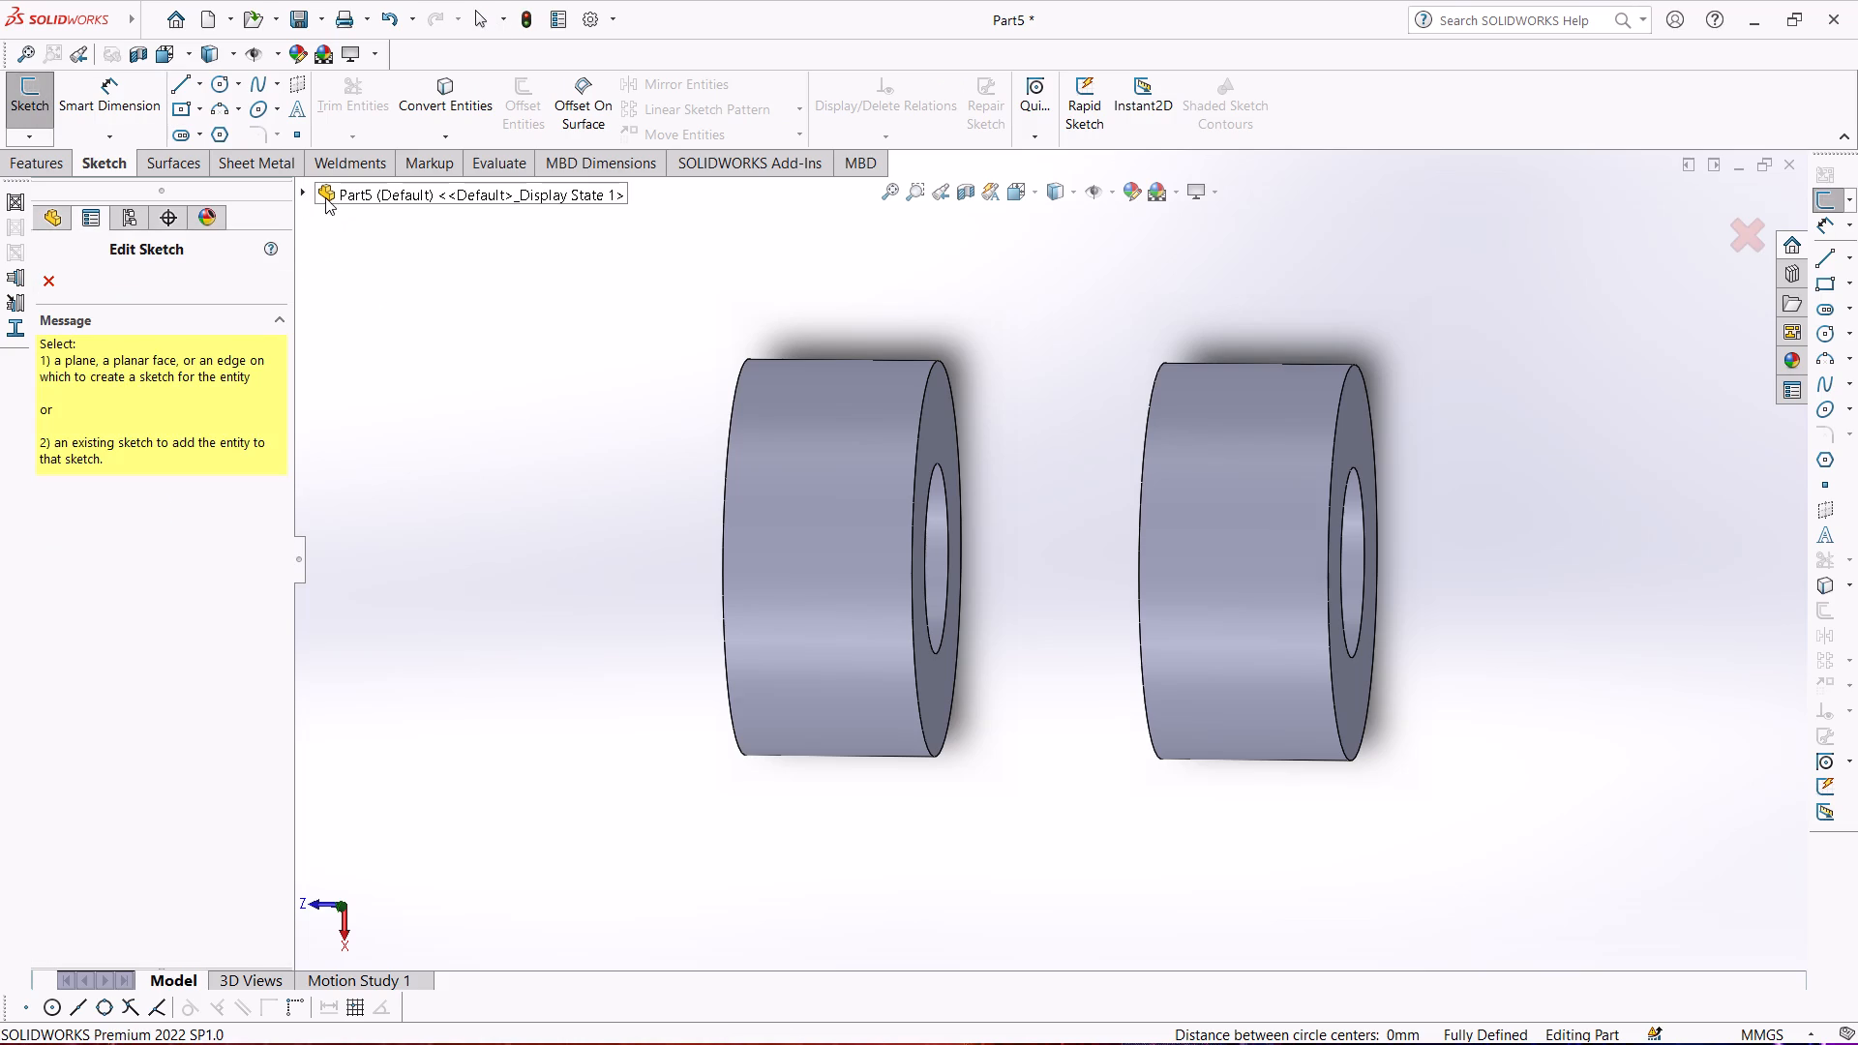
left_click(304, 191)
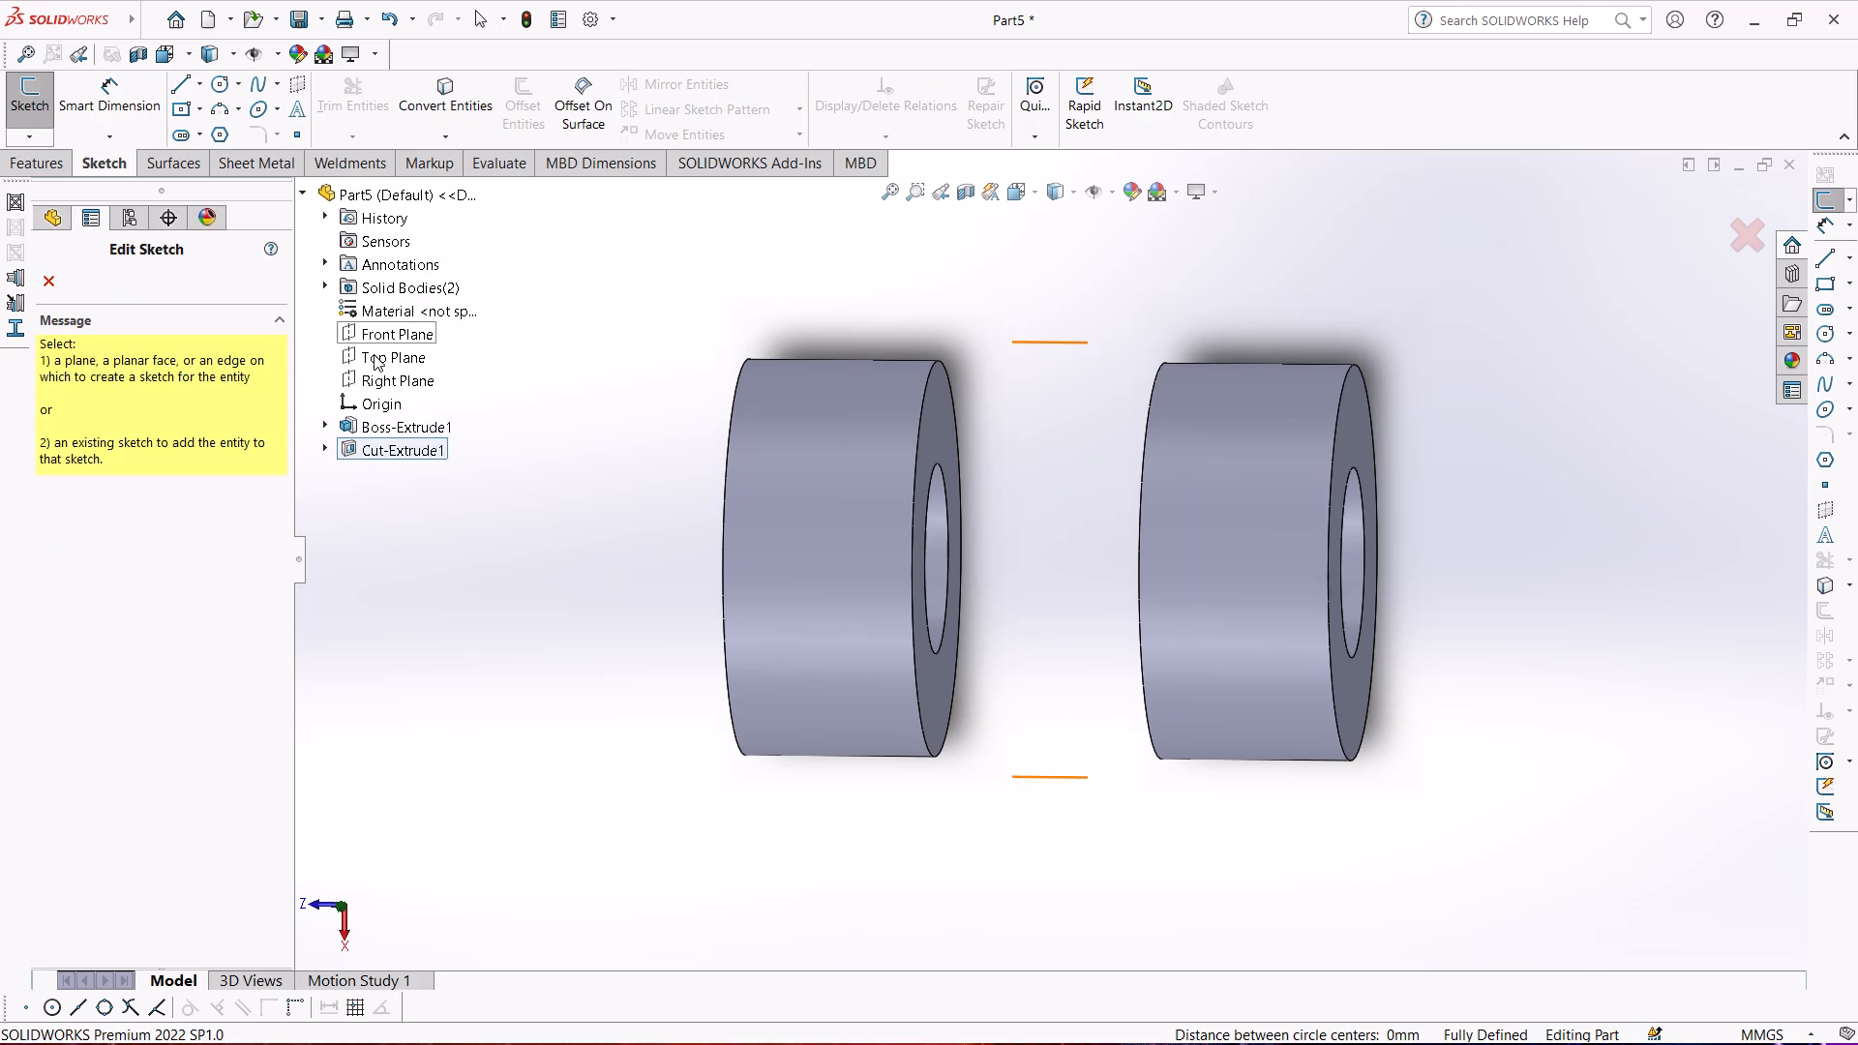
left_click(369, 355)
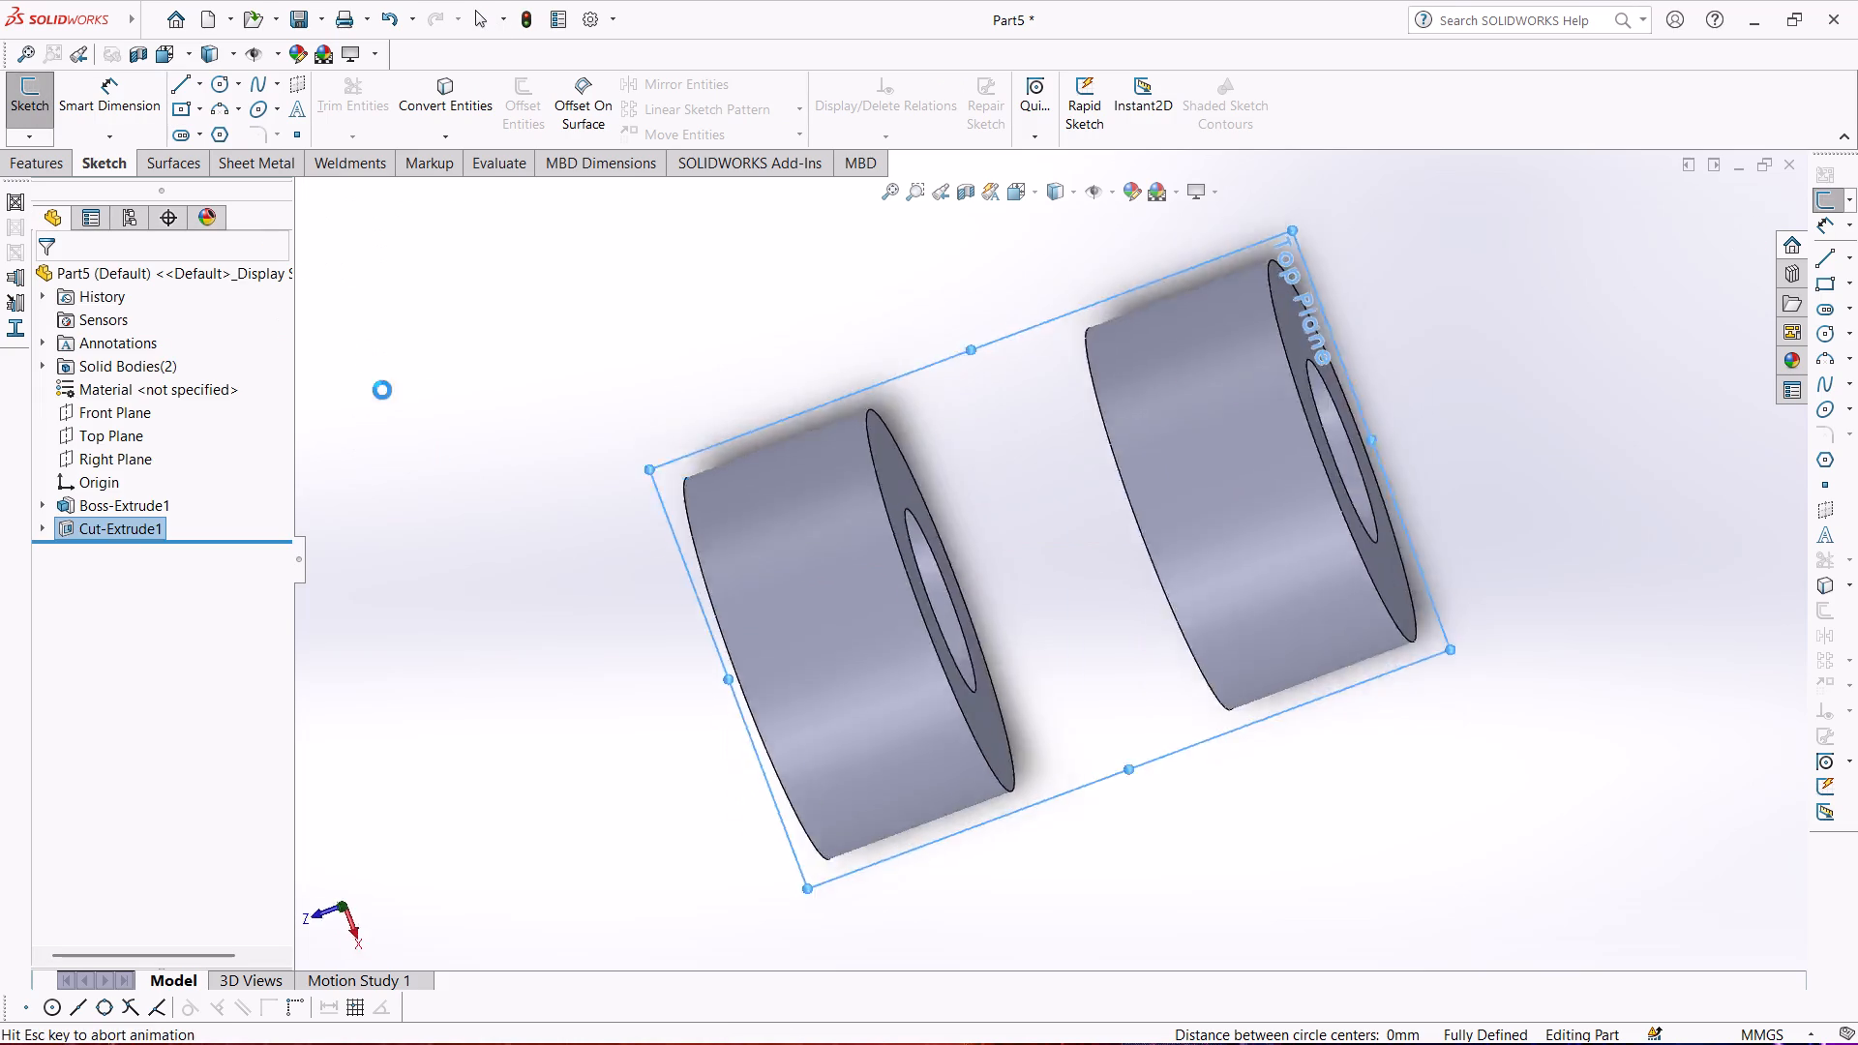
Sketch a circle about 49 mm in diameter in the gap, centred level with the origin about 25 mm along X.
scroll(493, 551, "up", 1)
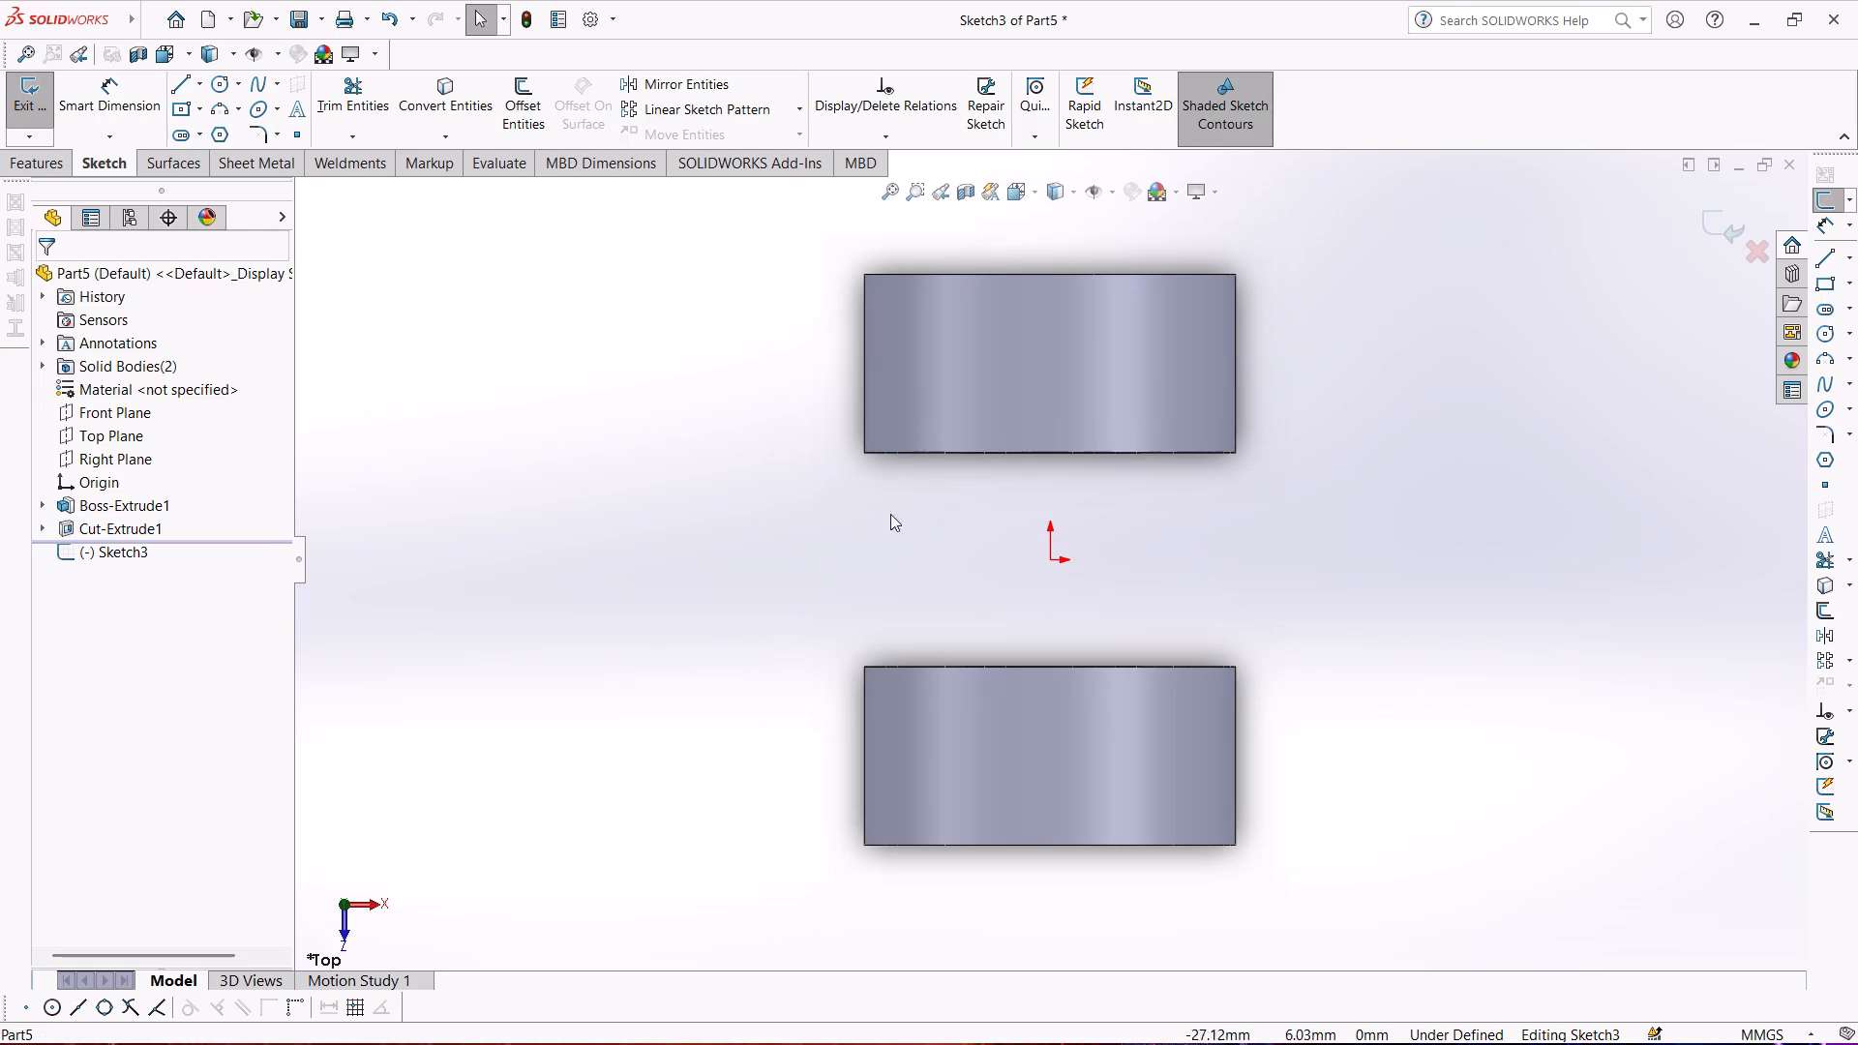
scroll(1468, 517, "up", 2)
scroll(1468, 515, "down", 2)
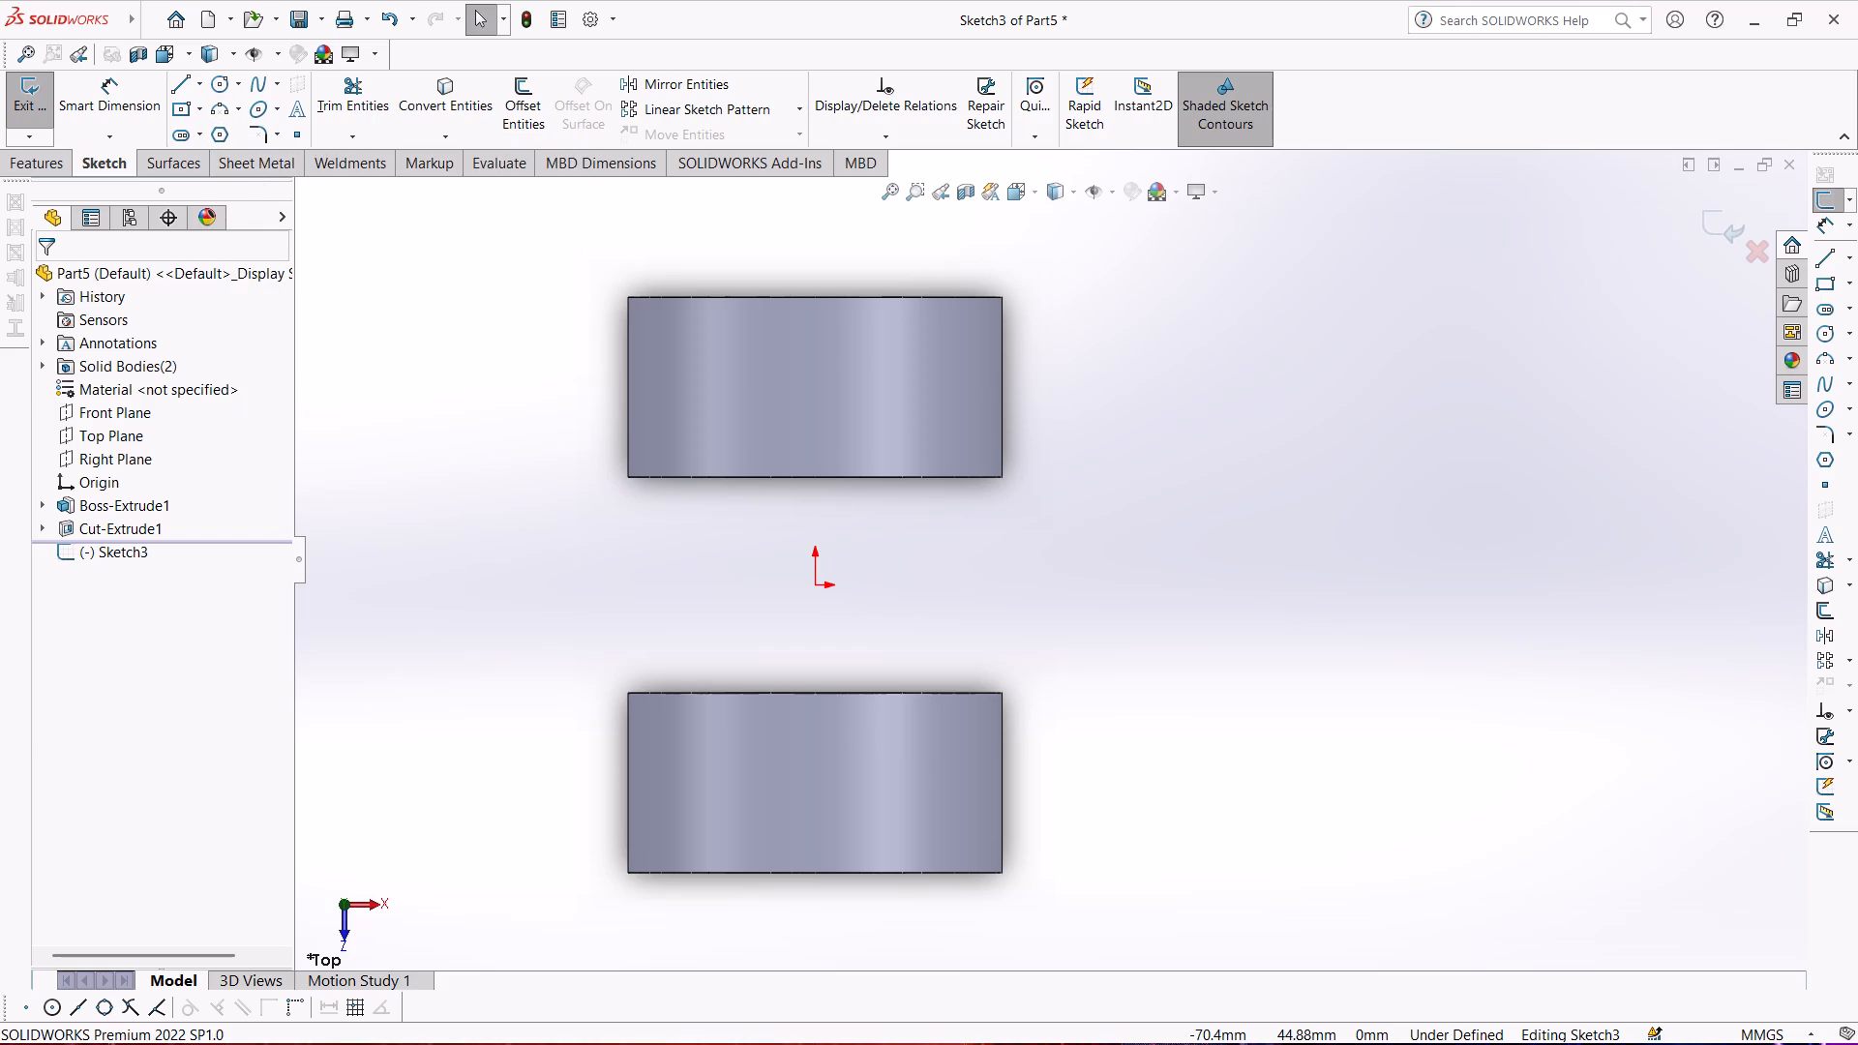
left_click(217, 86)
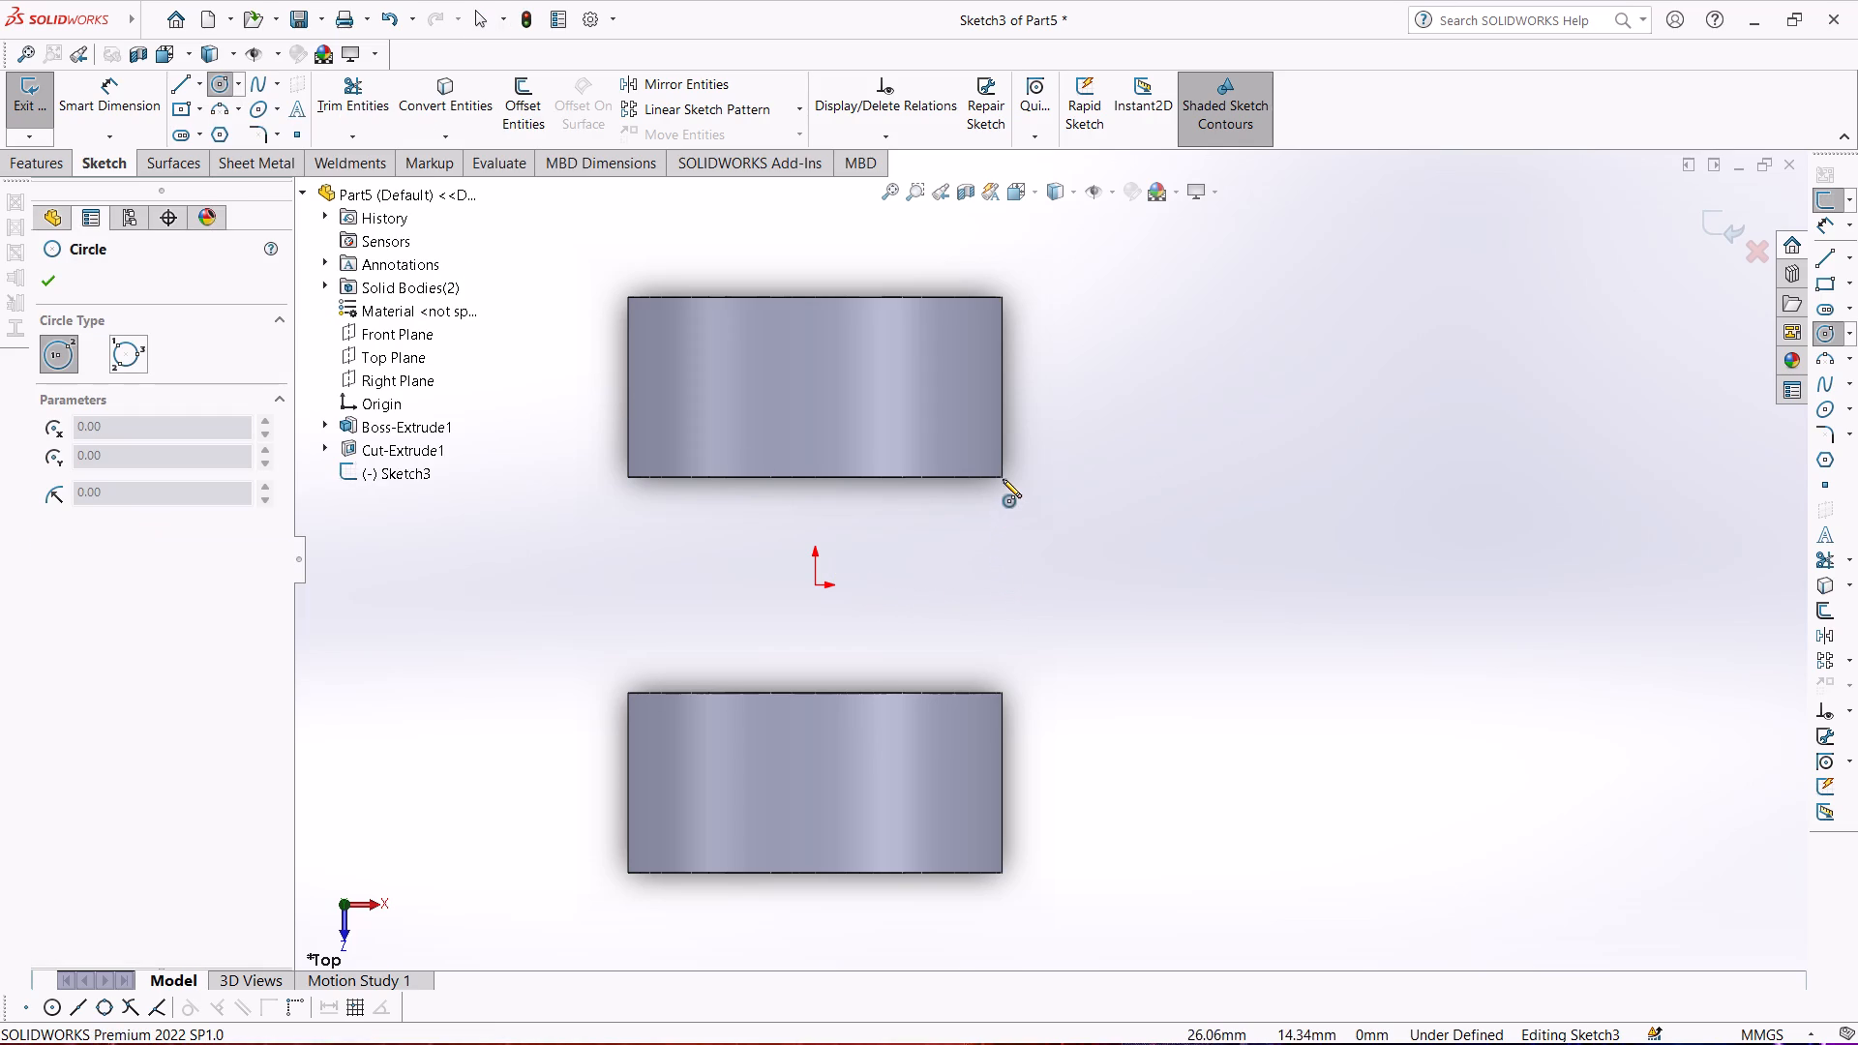
left_click(994, 588)
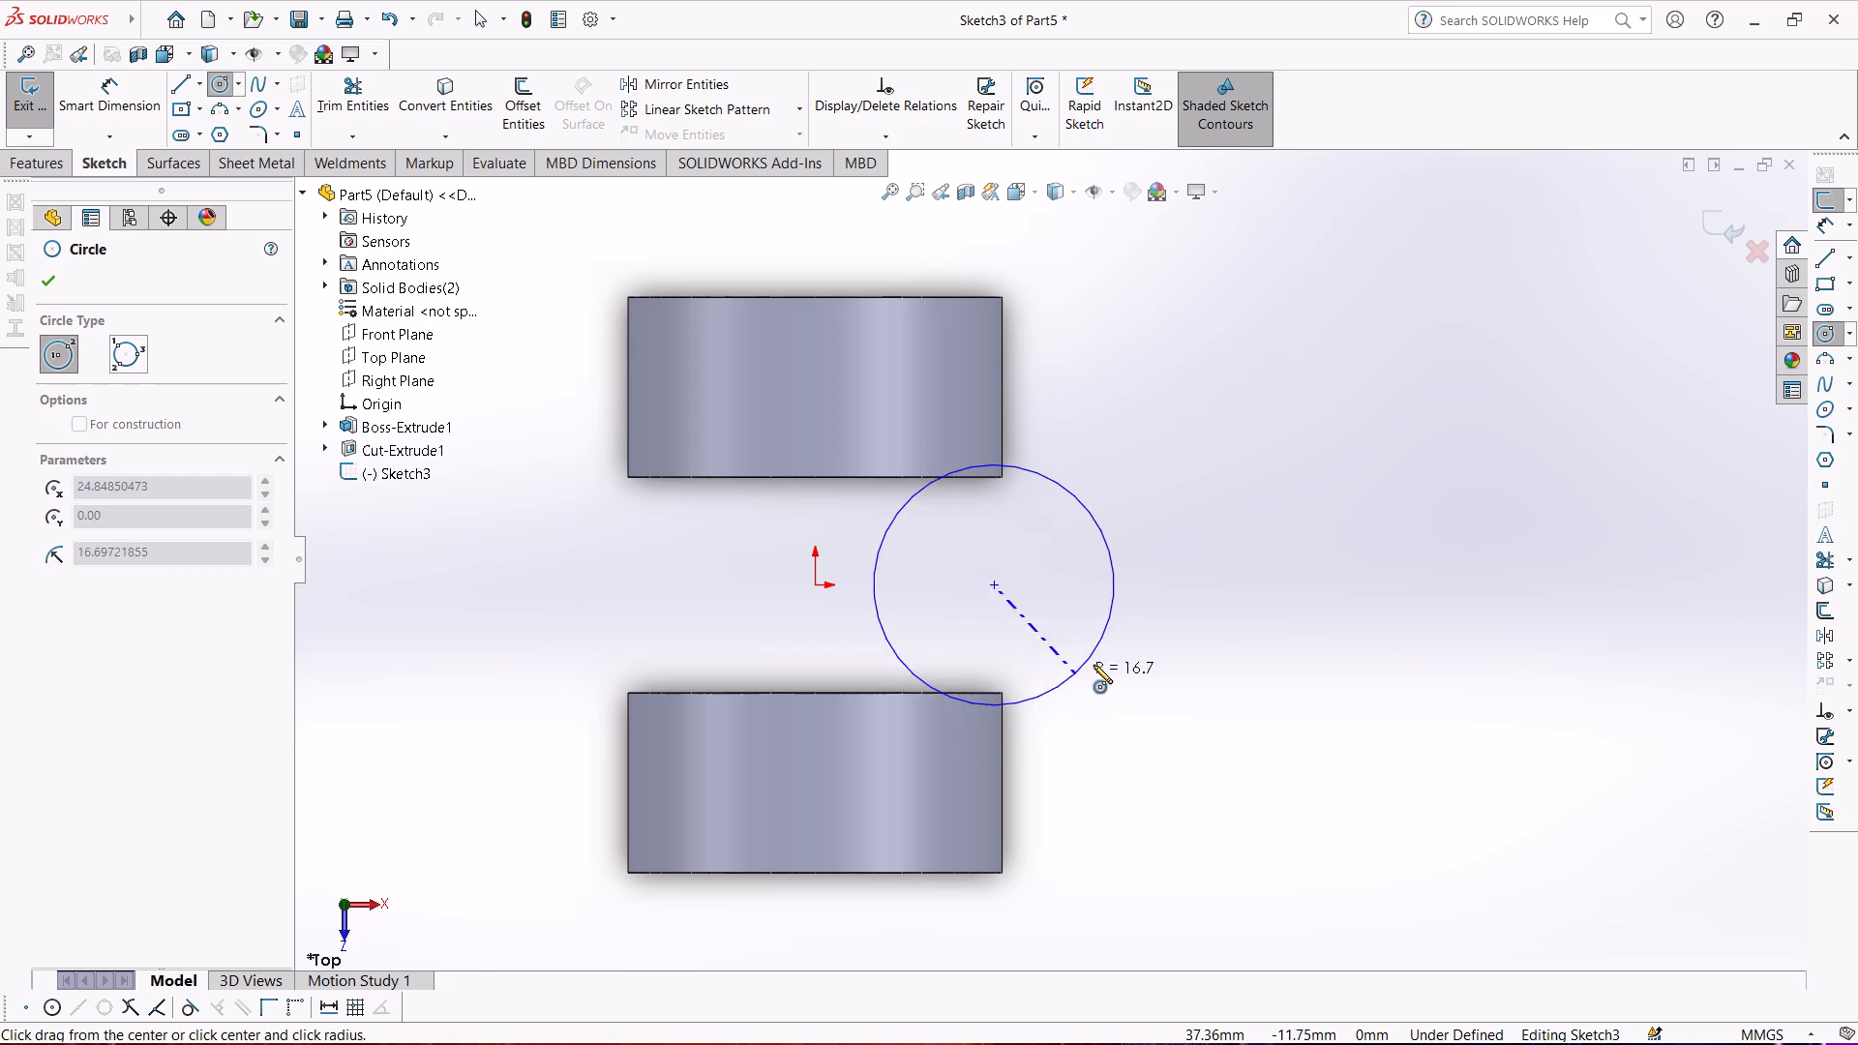
left_click(1163, 640)
Dimension the circle's diameter at 15 mm.
left_click(128, 114)
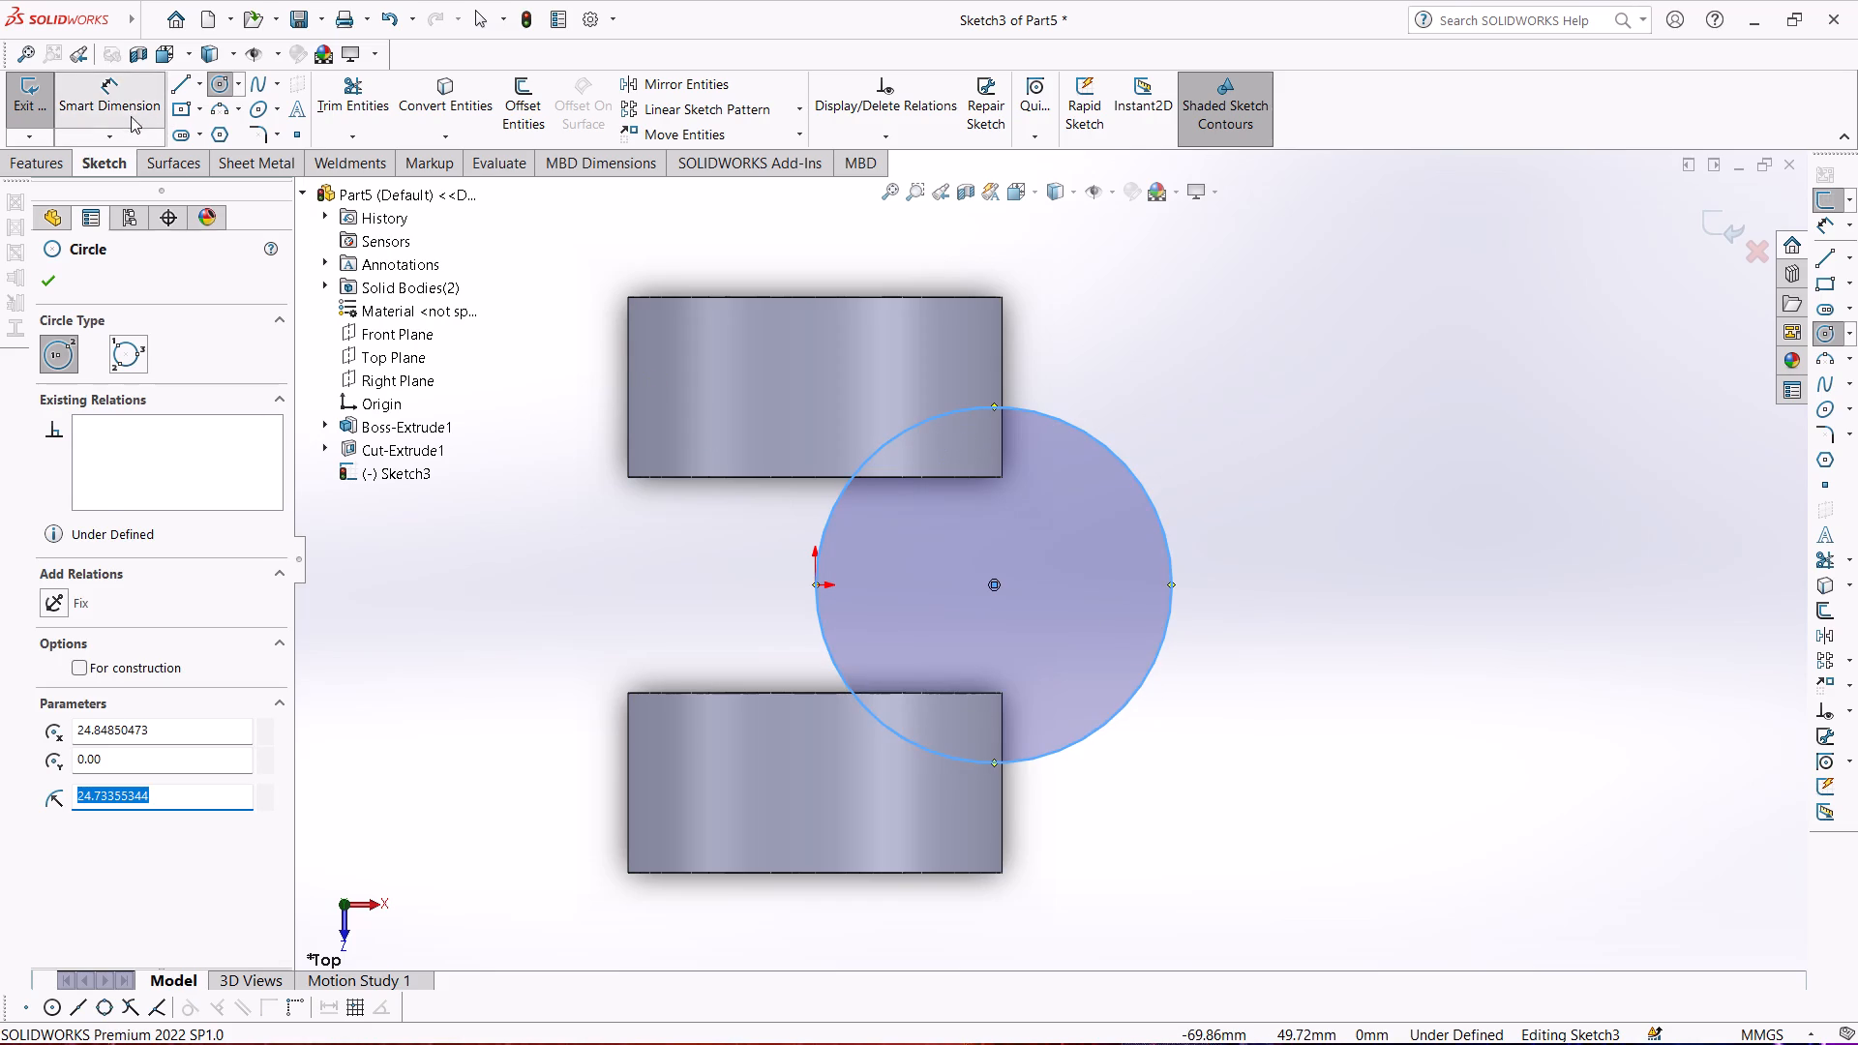
left_click(1156, 553)
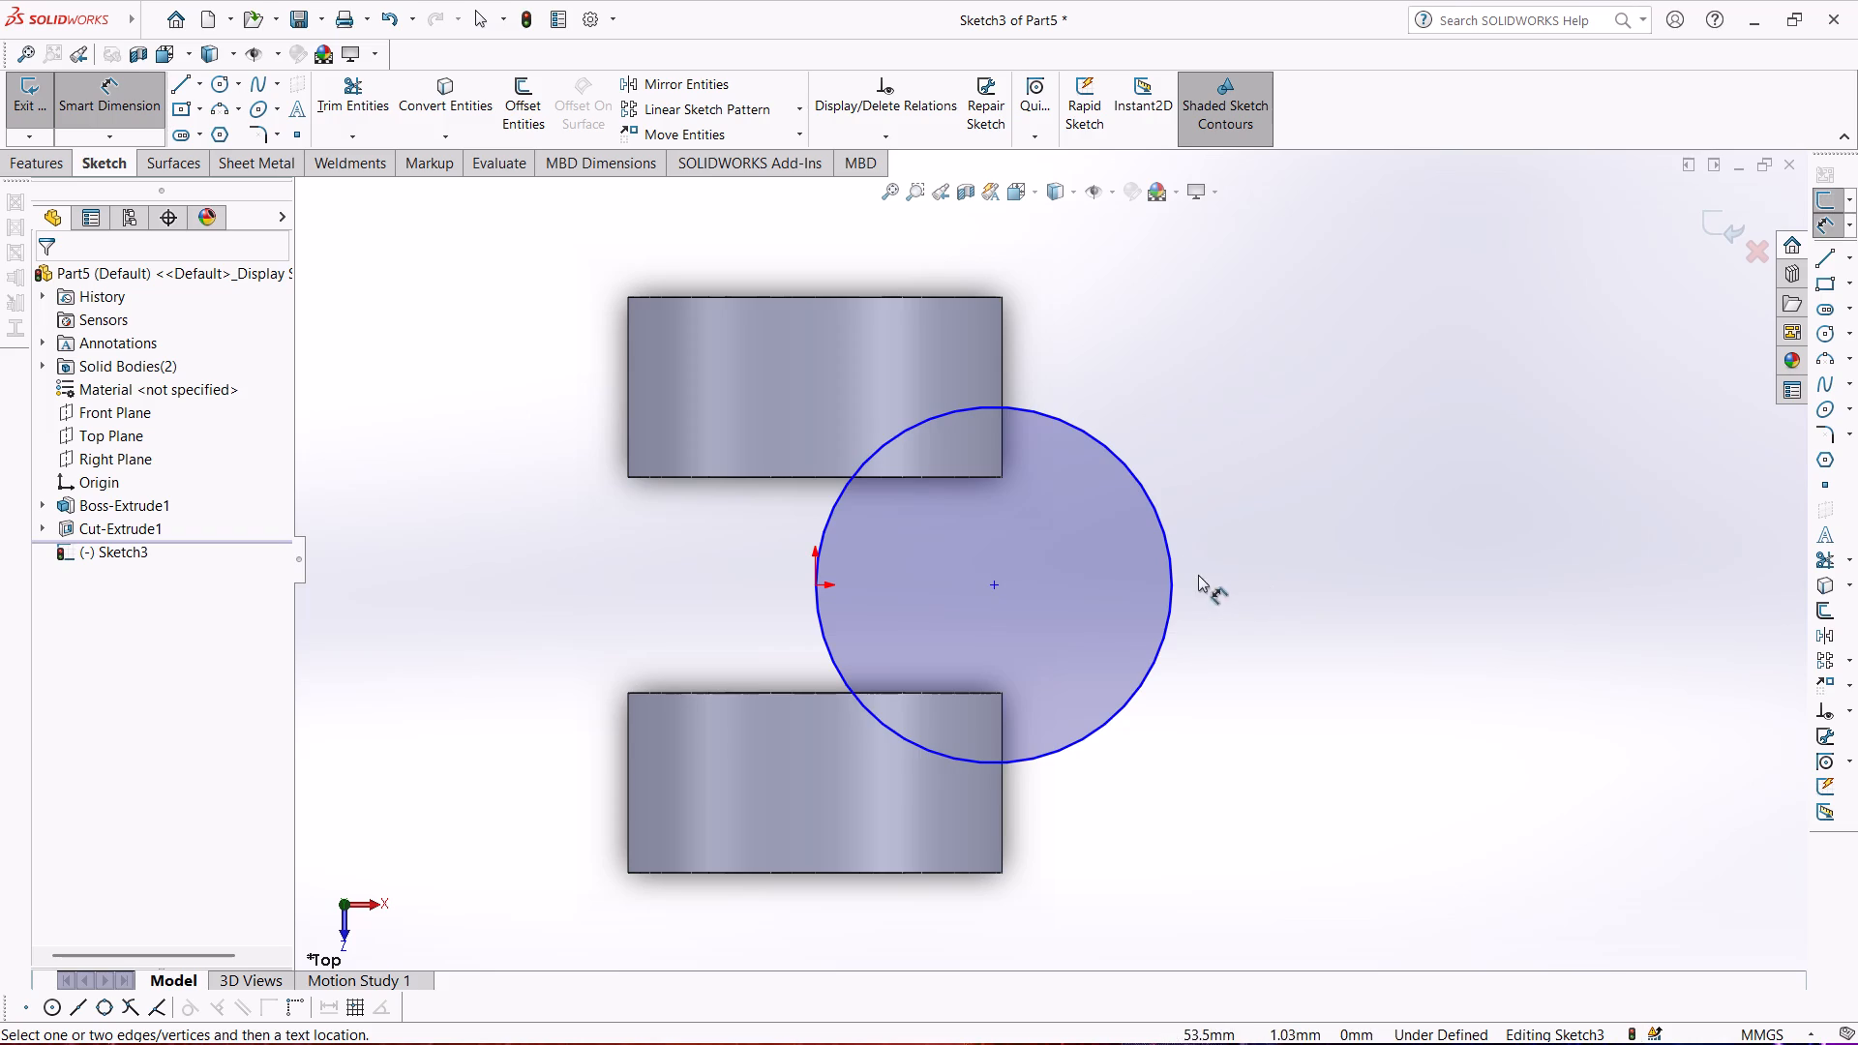
left_click(1172, 548)
left_click(1246, 577)
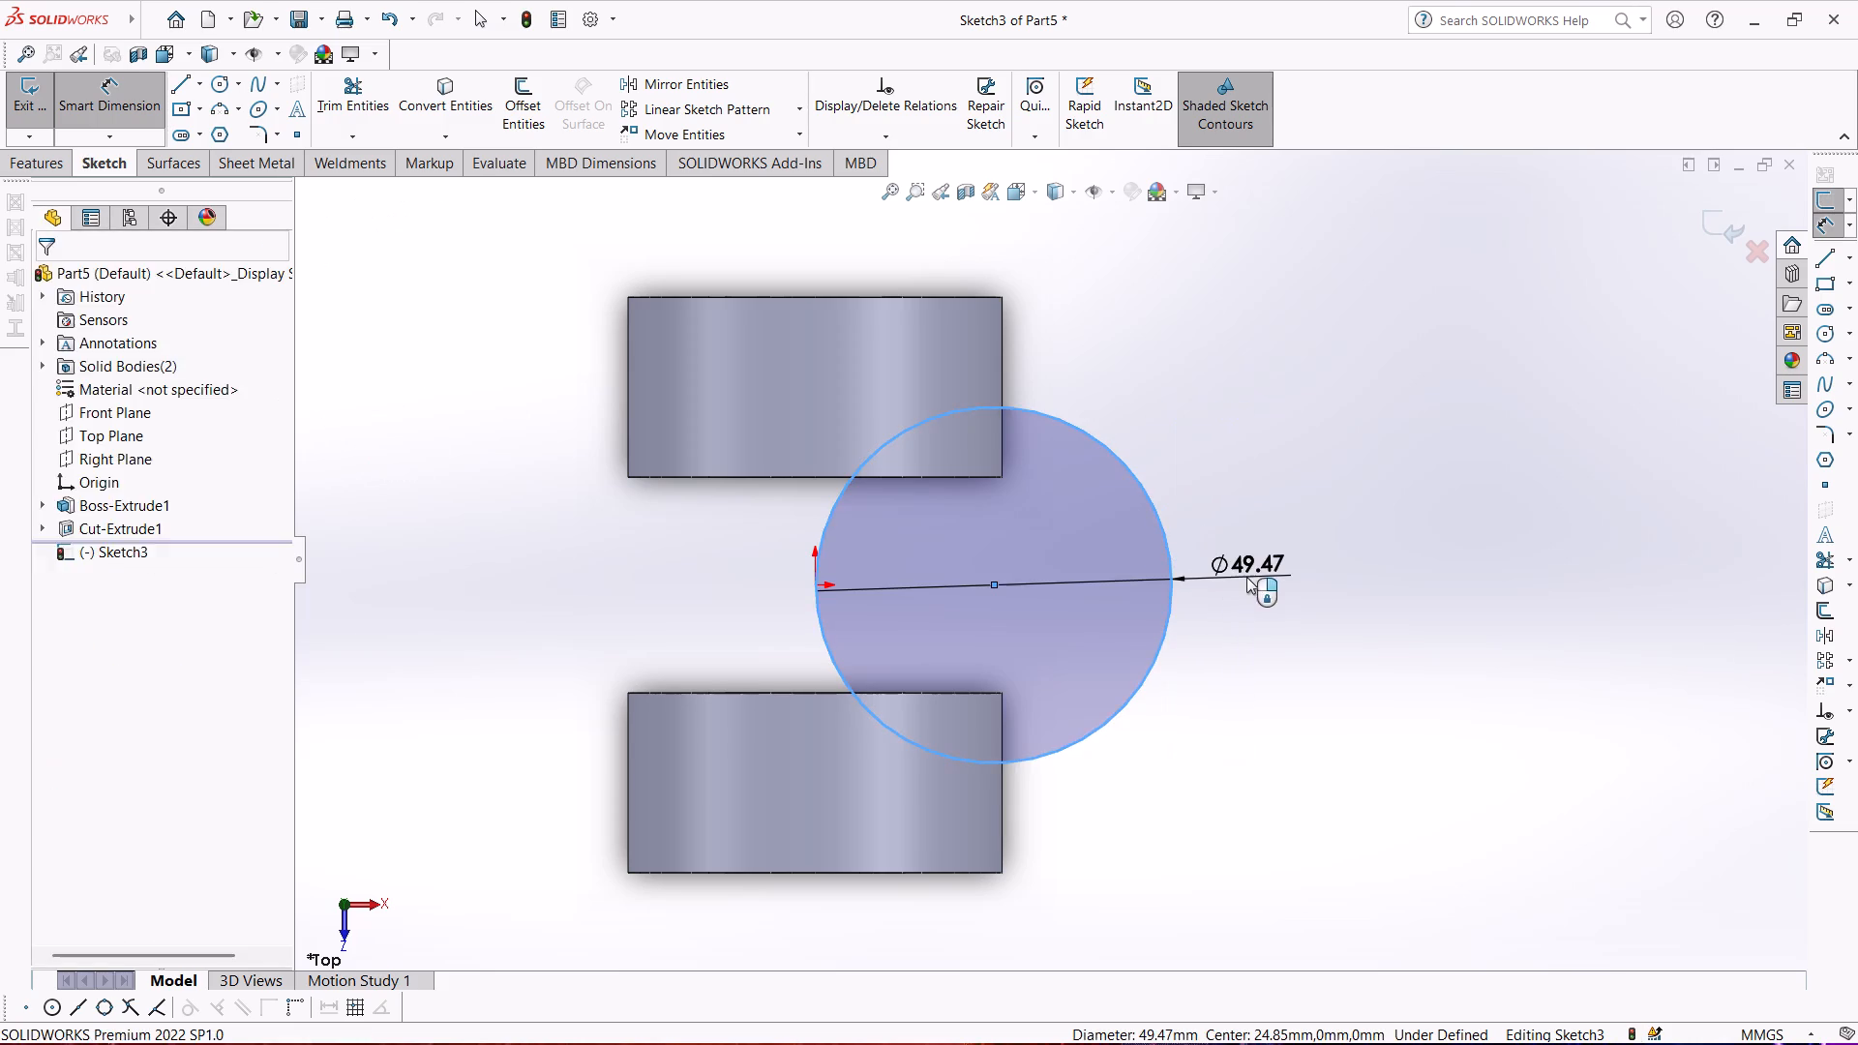
type("15")
key("Return")
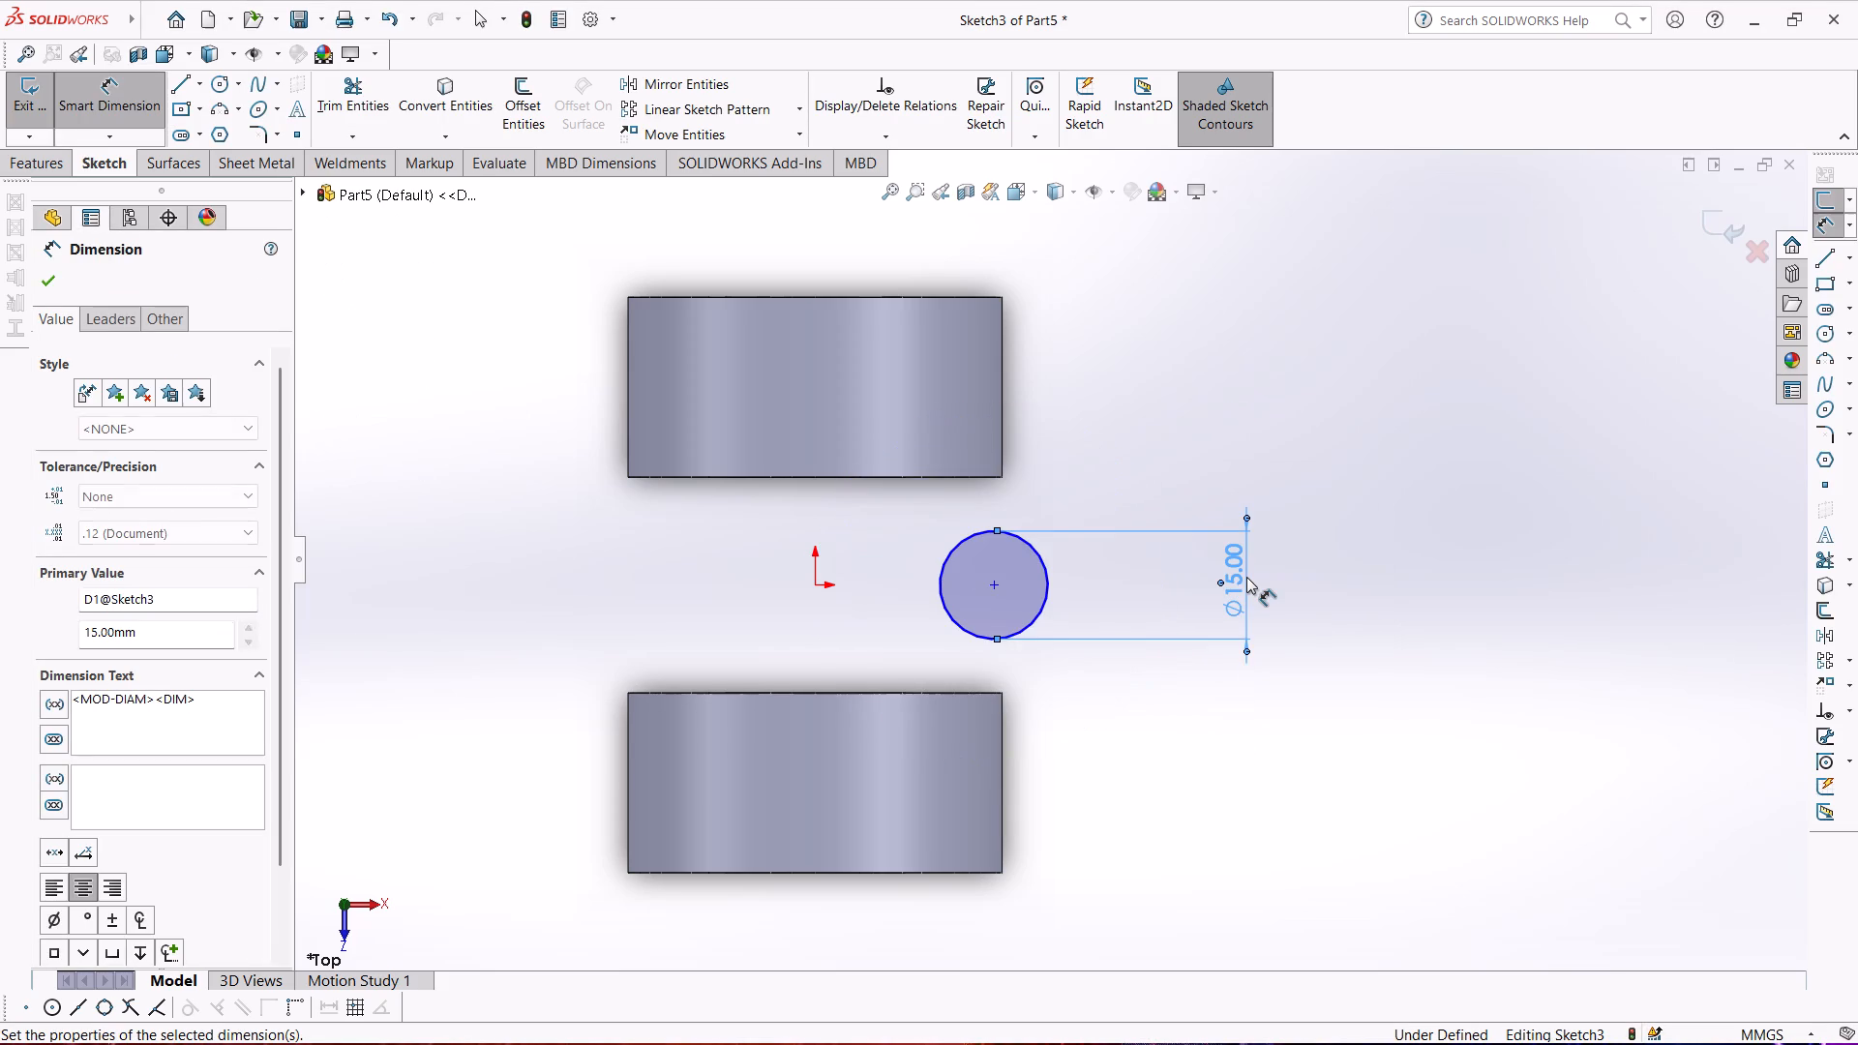
Set the circle's diameter to 30 mm.
double_click(1236, 582)
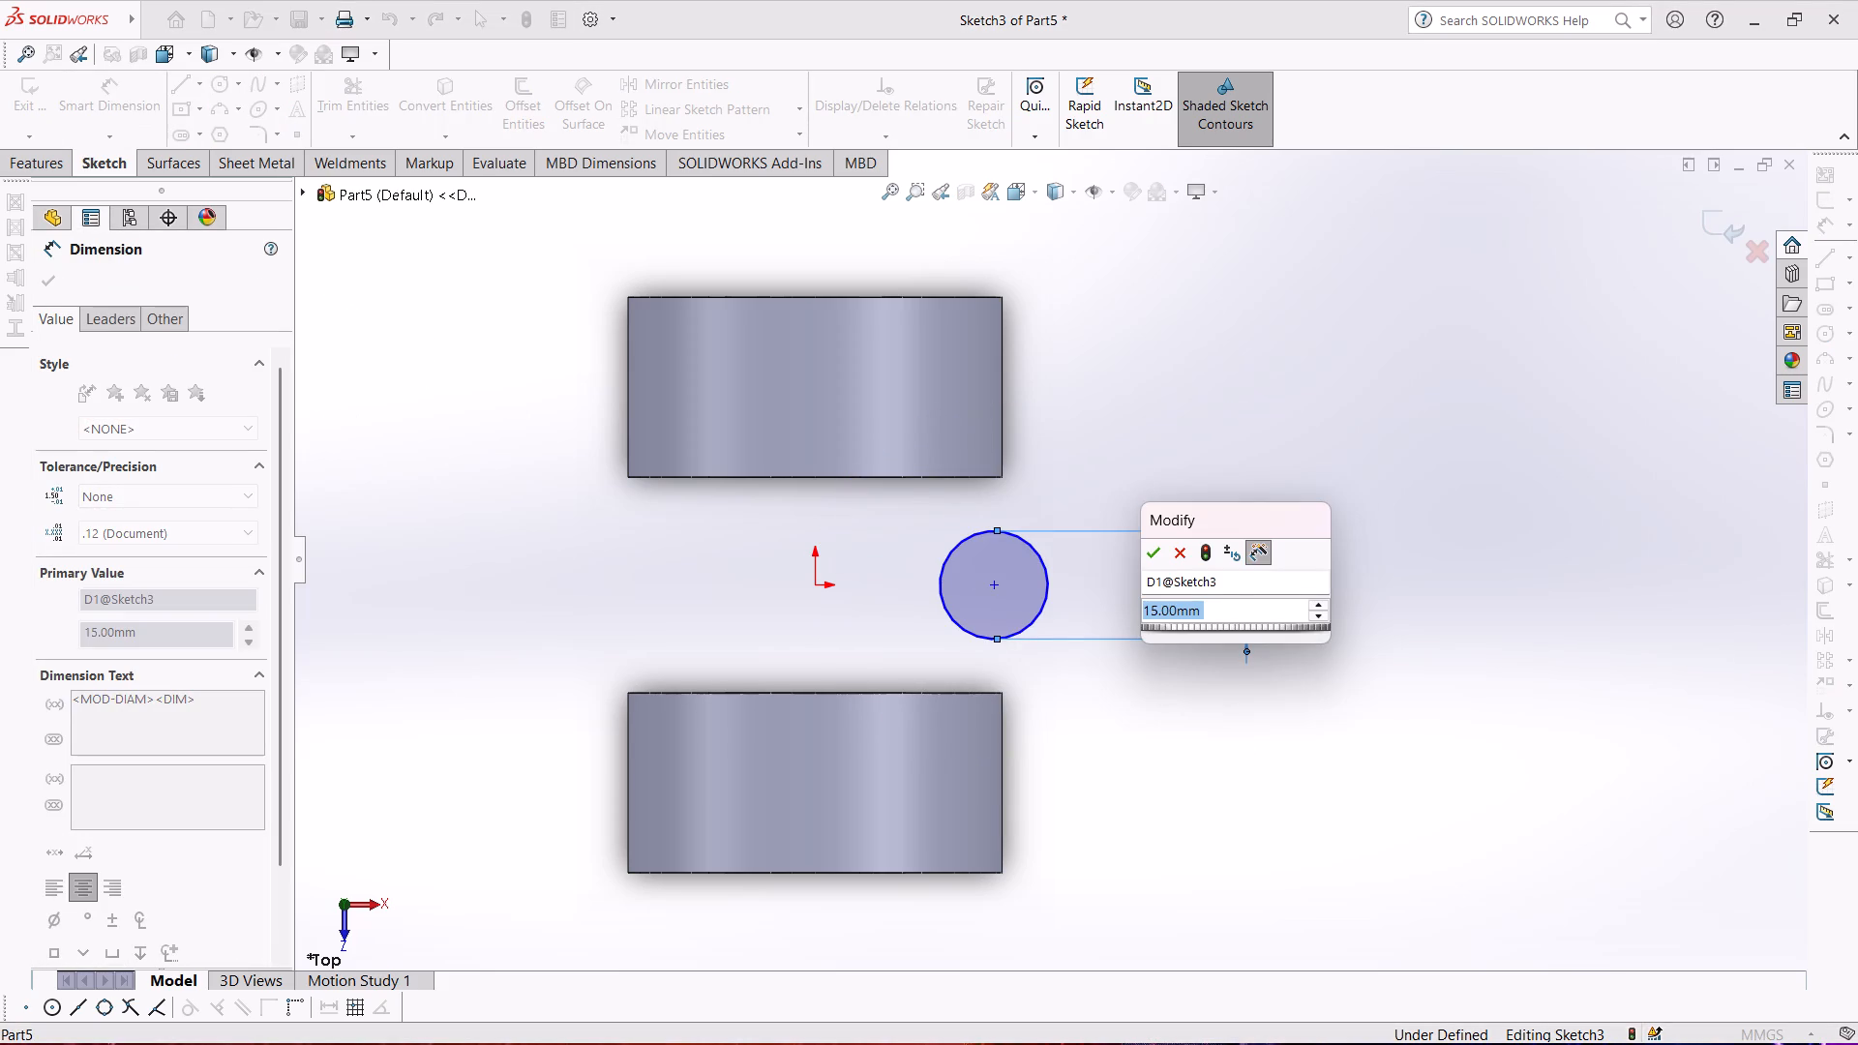
type("30")
key("Return")
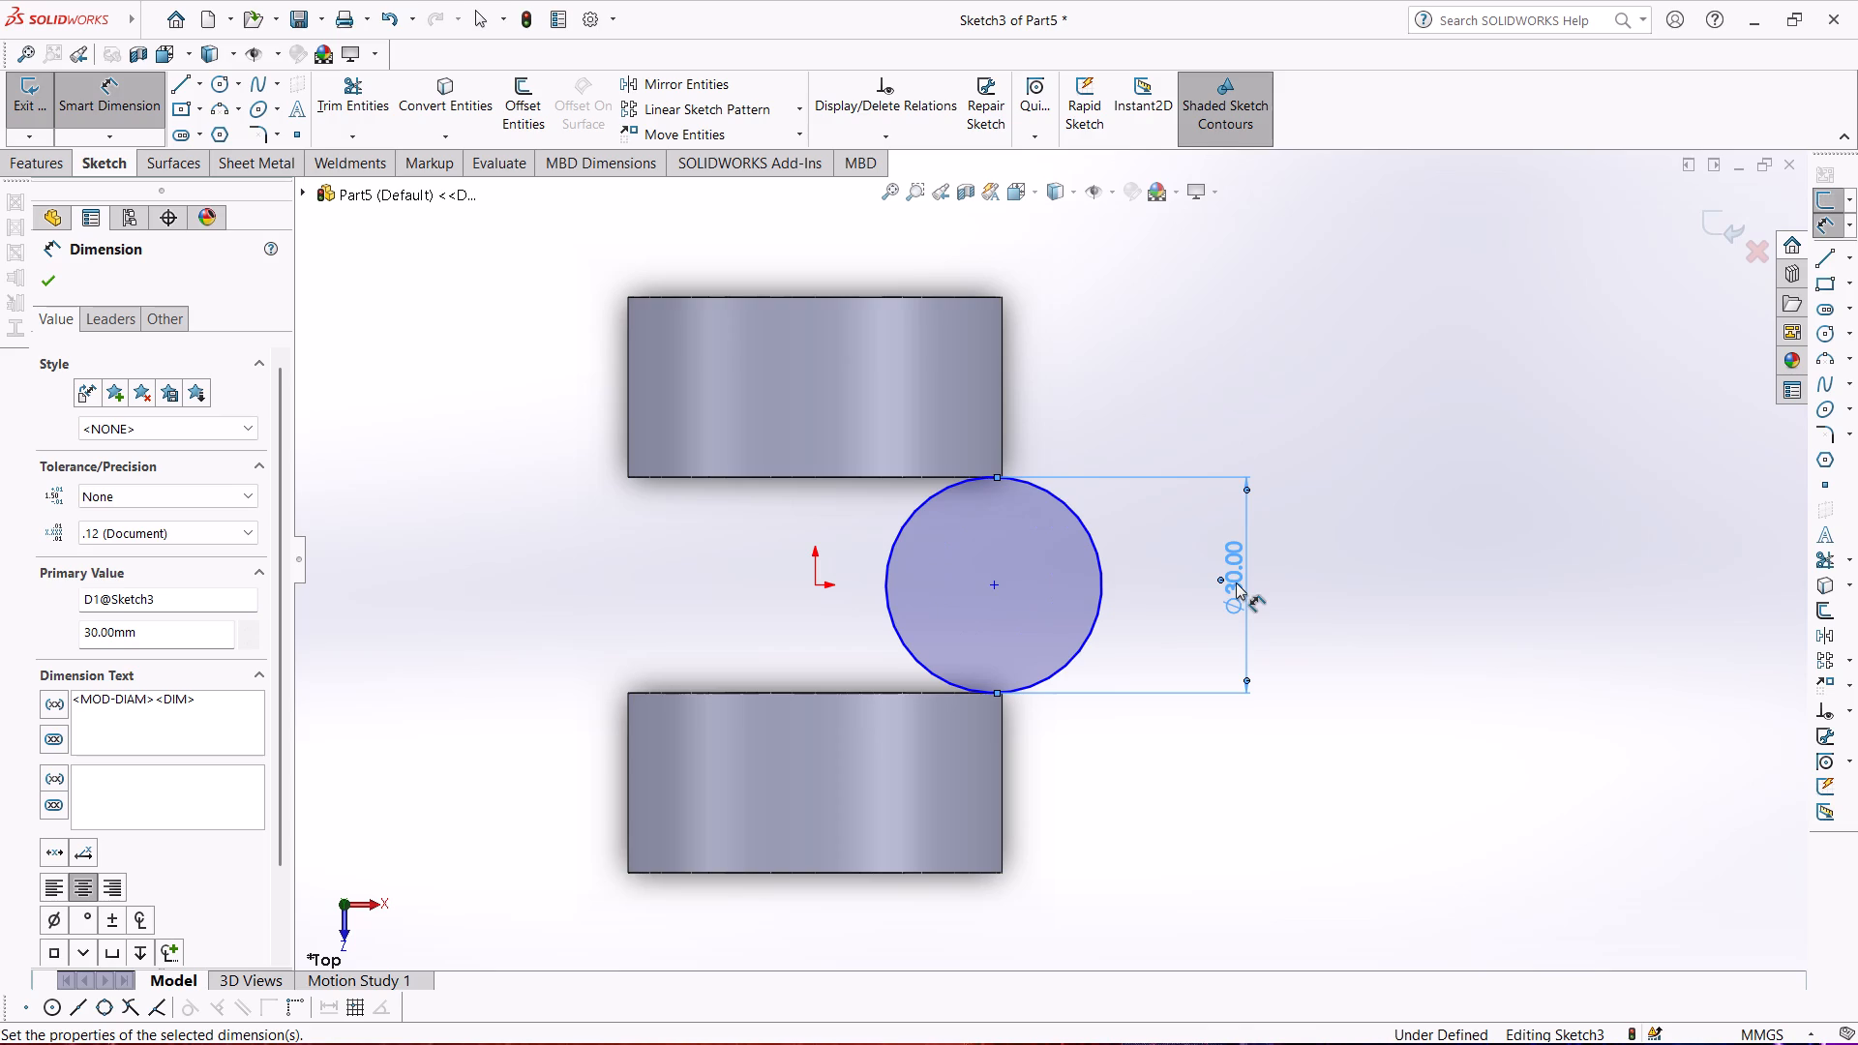
Convert the silhouette edges of both rings on the circle's side into sketch lines.
scroll(939, 609, "down", 3)
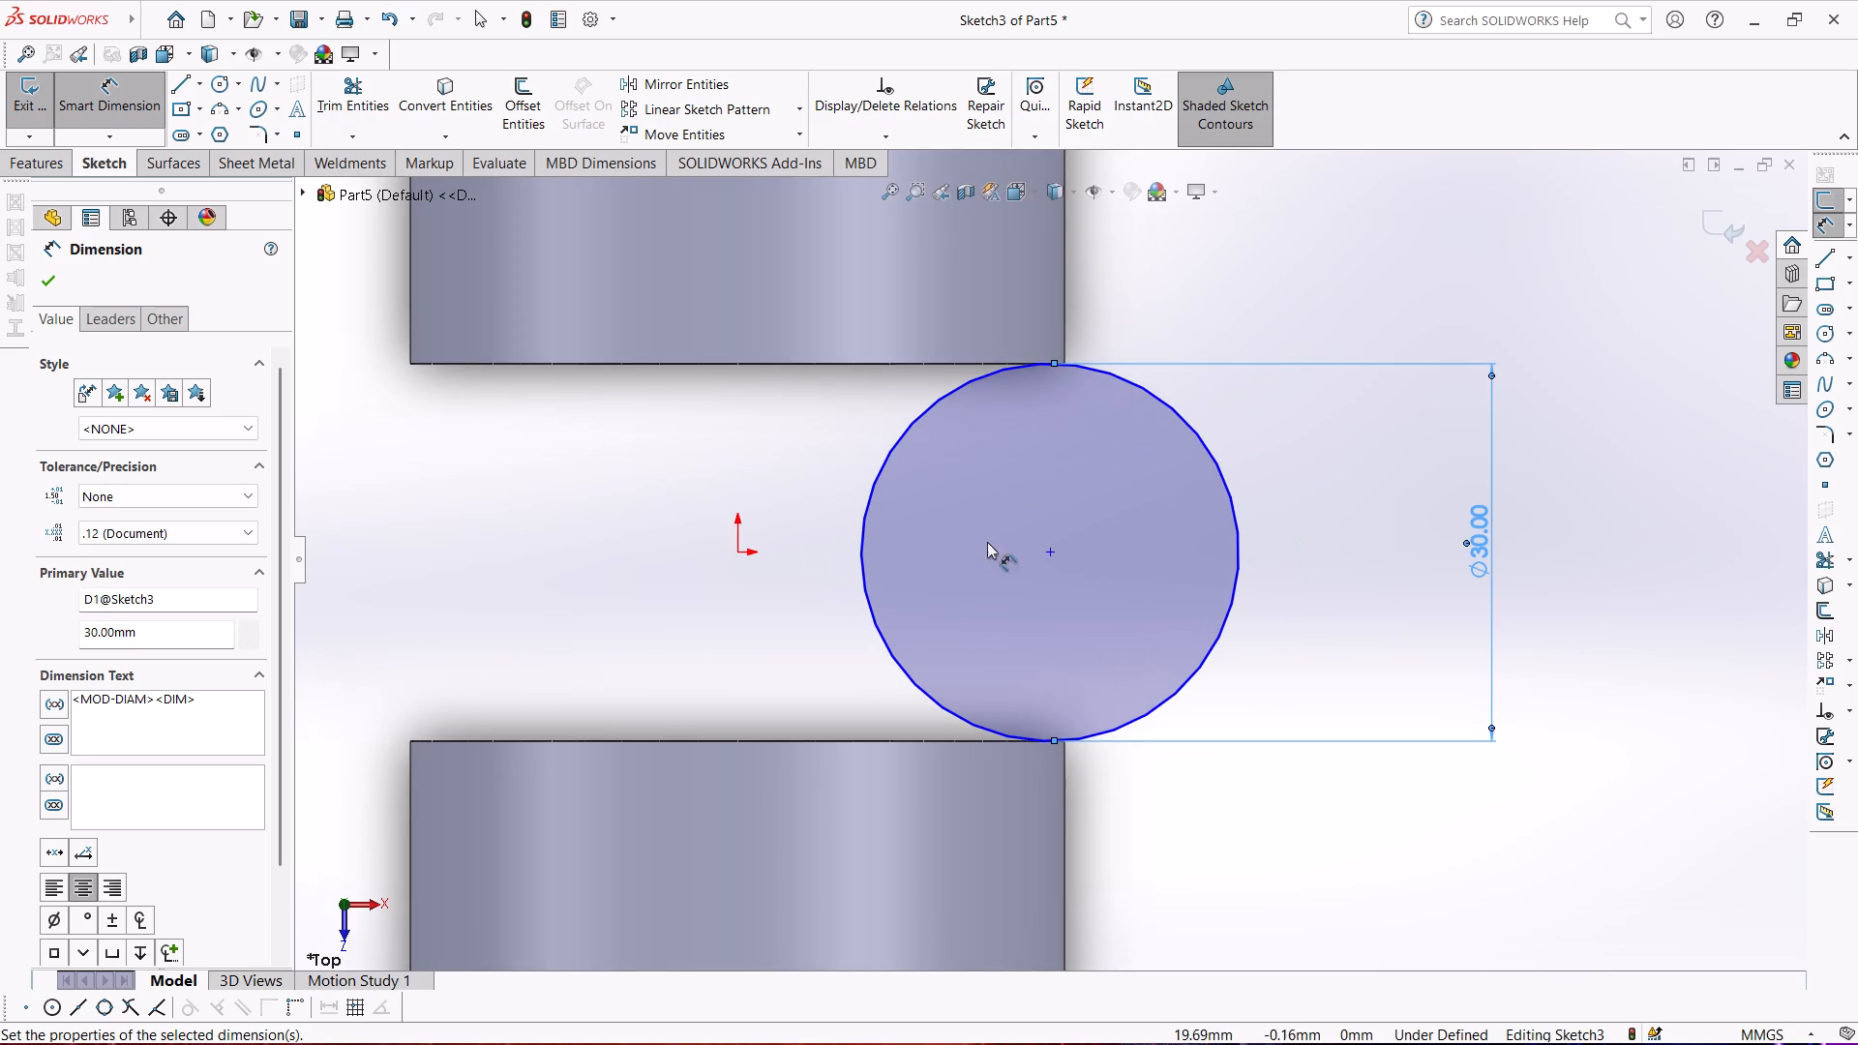
scroll(1031, 476, "down", 1)
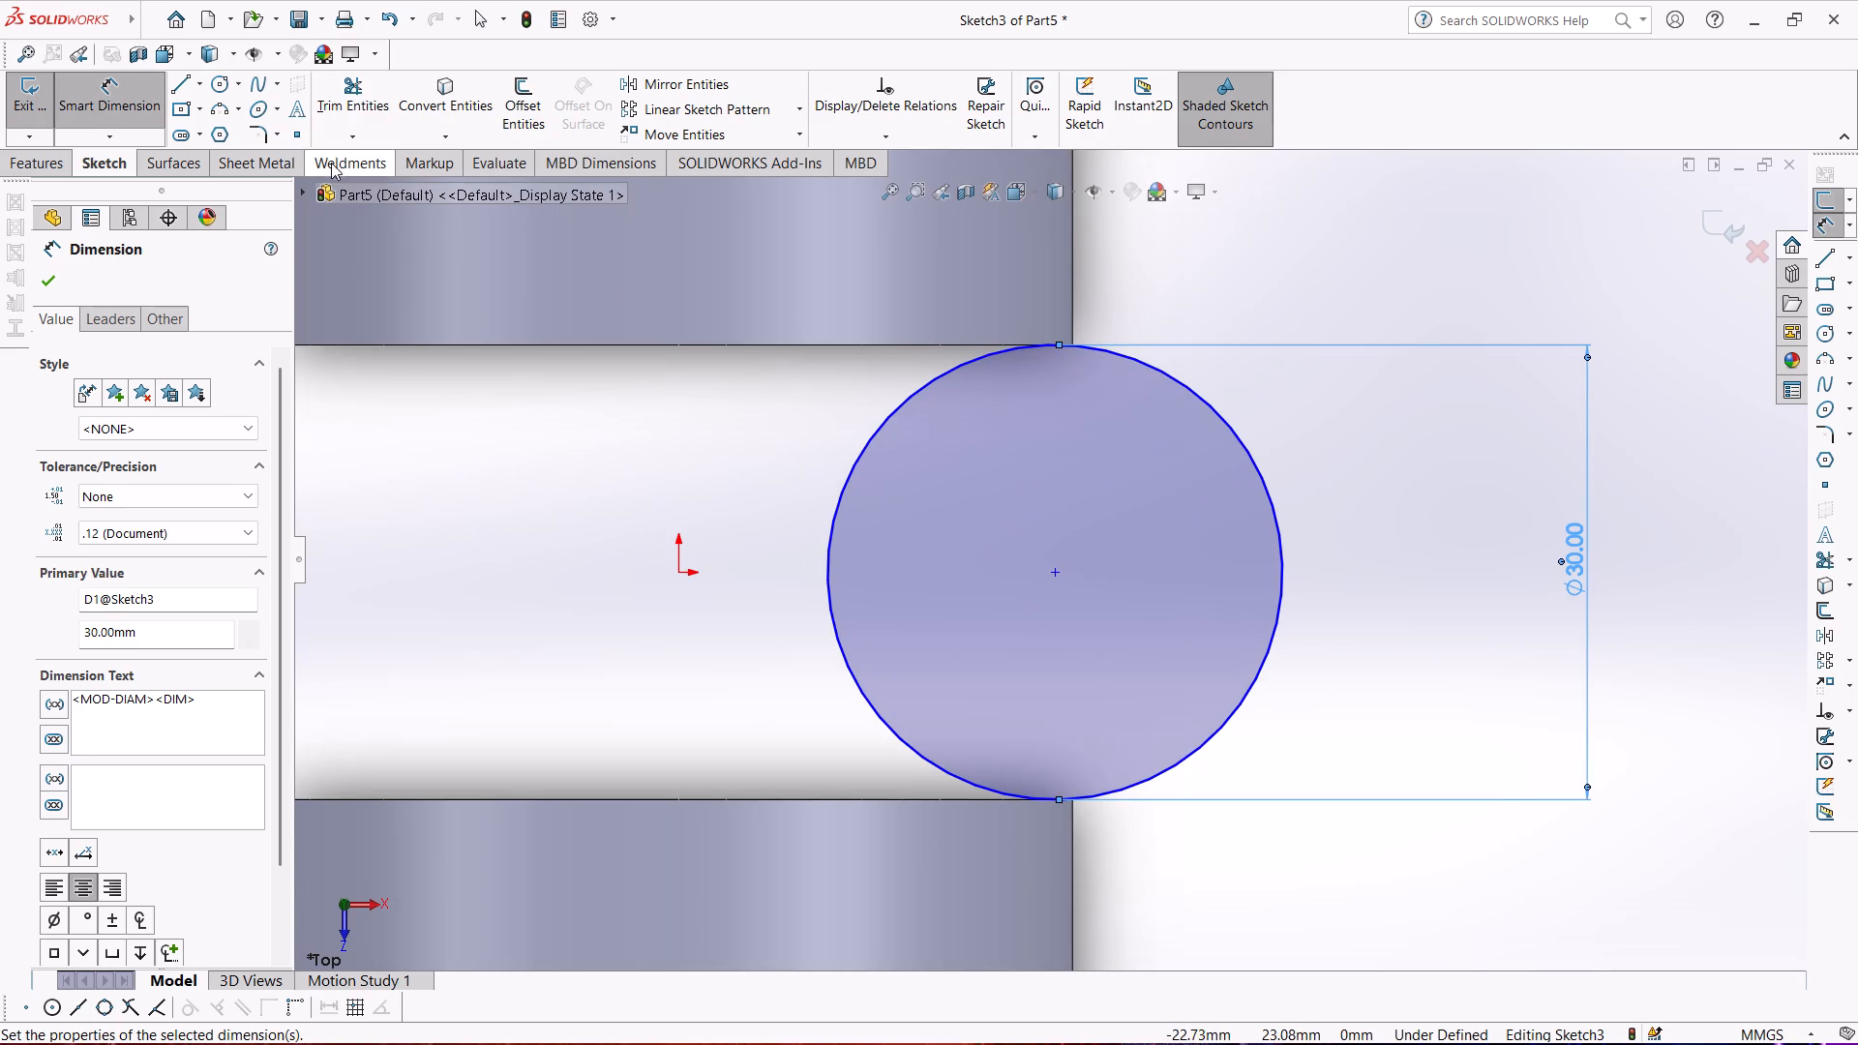
left_click(455, 90)
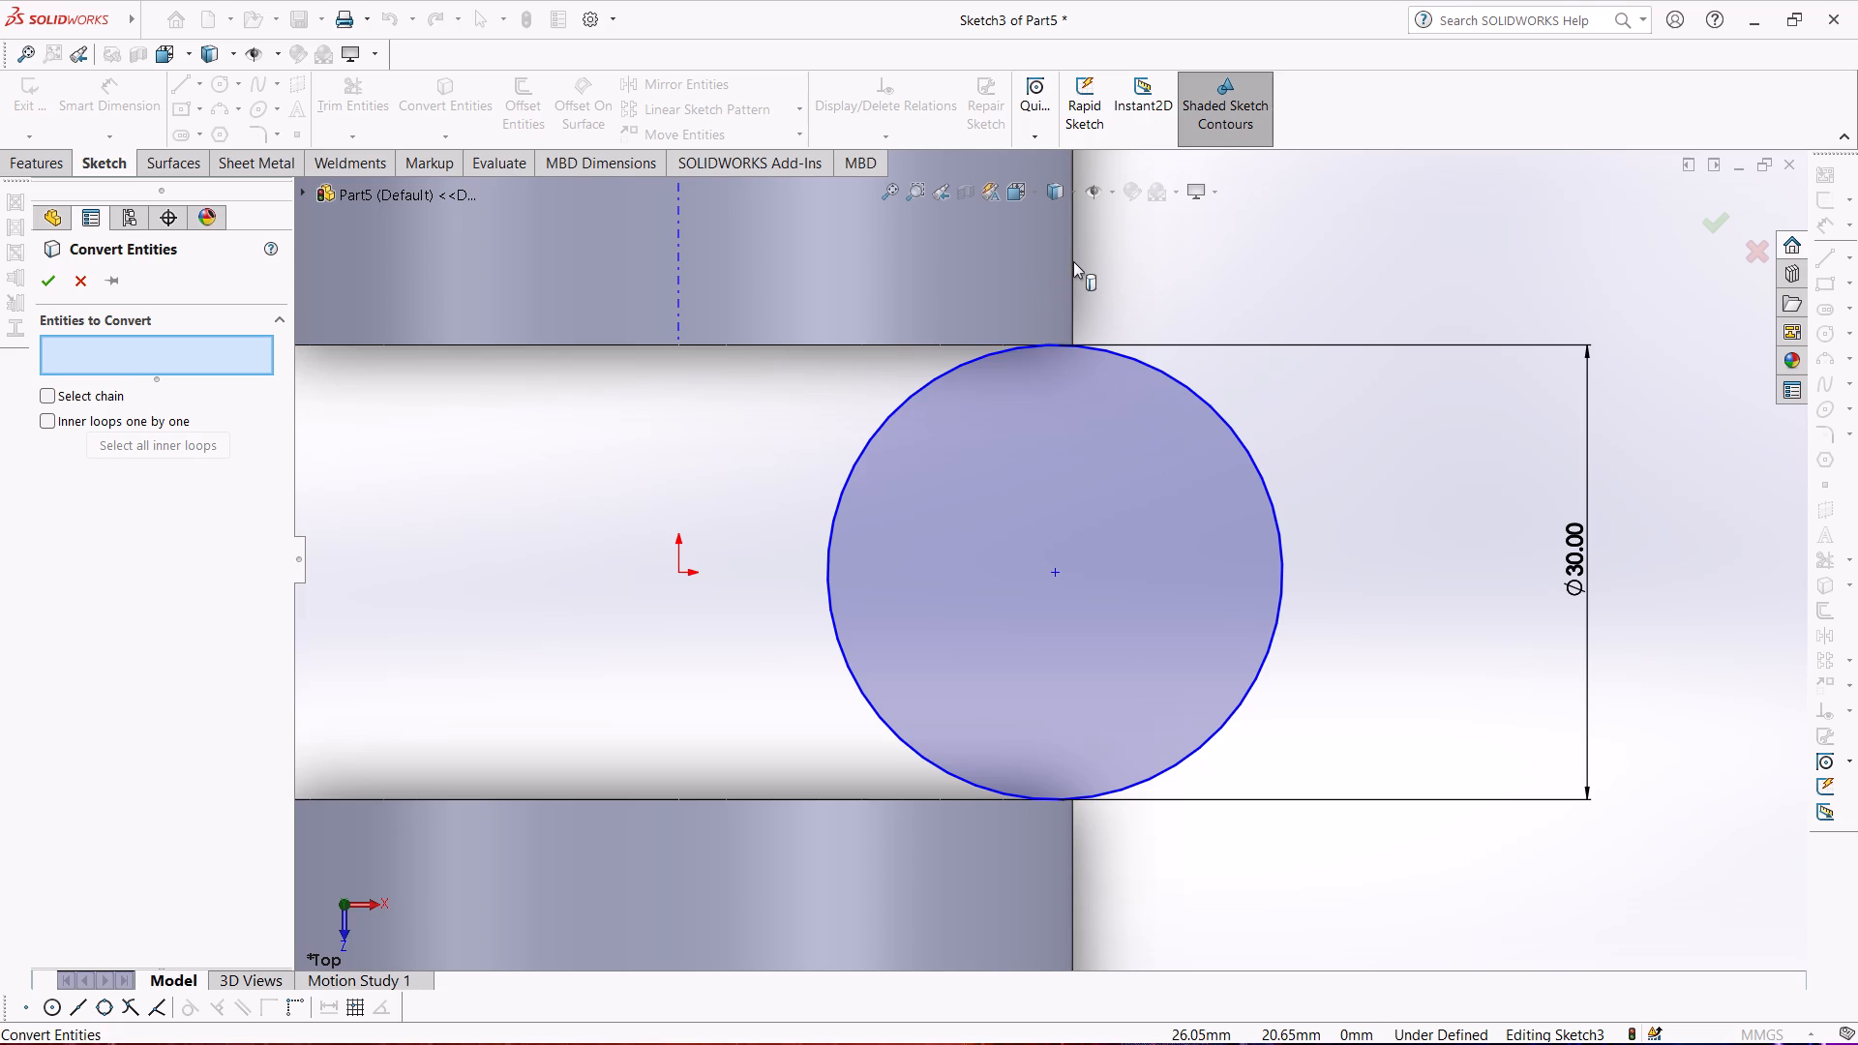
left_click(1073, 261)
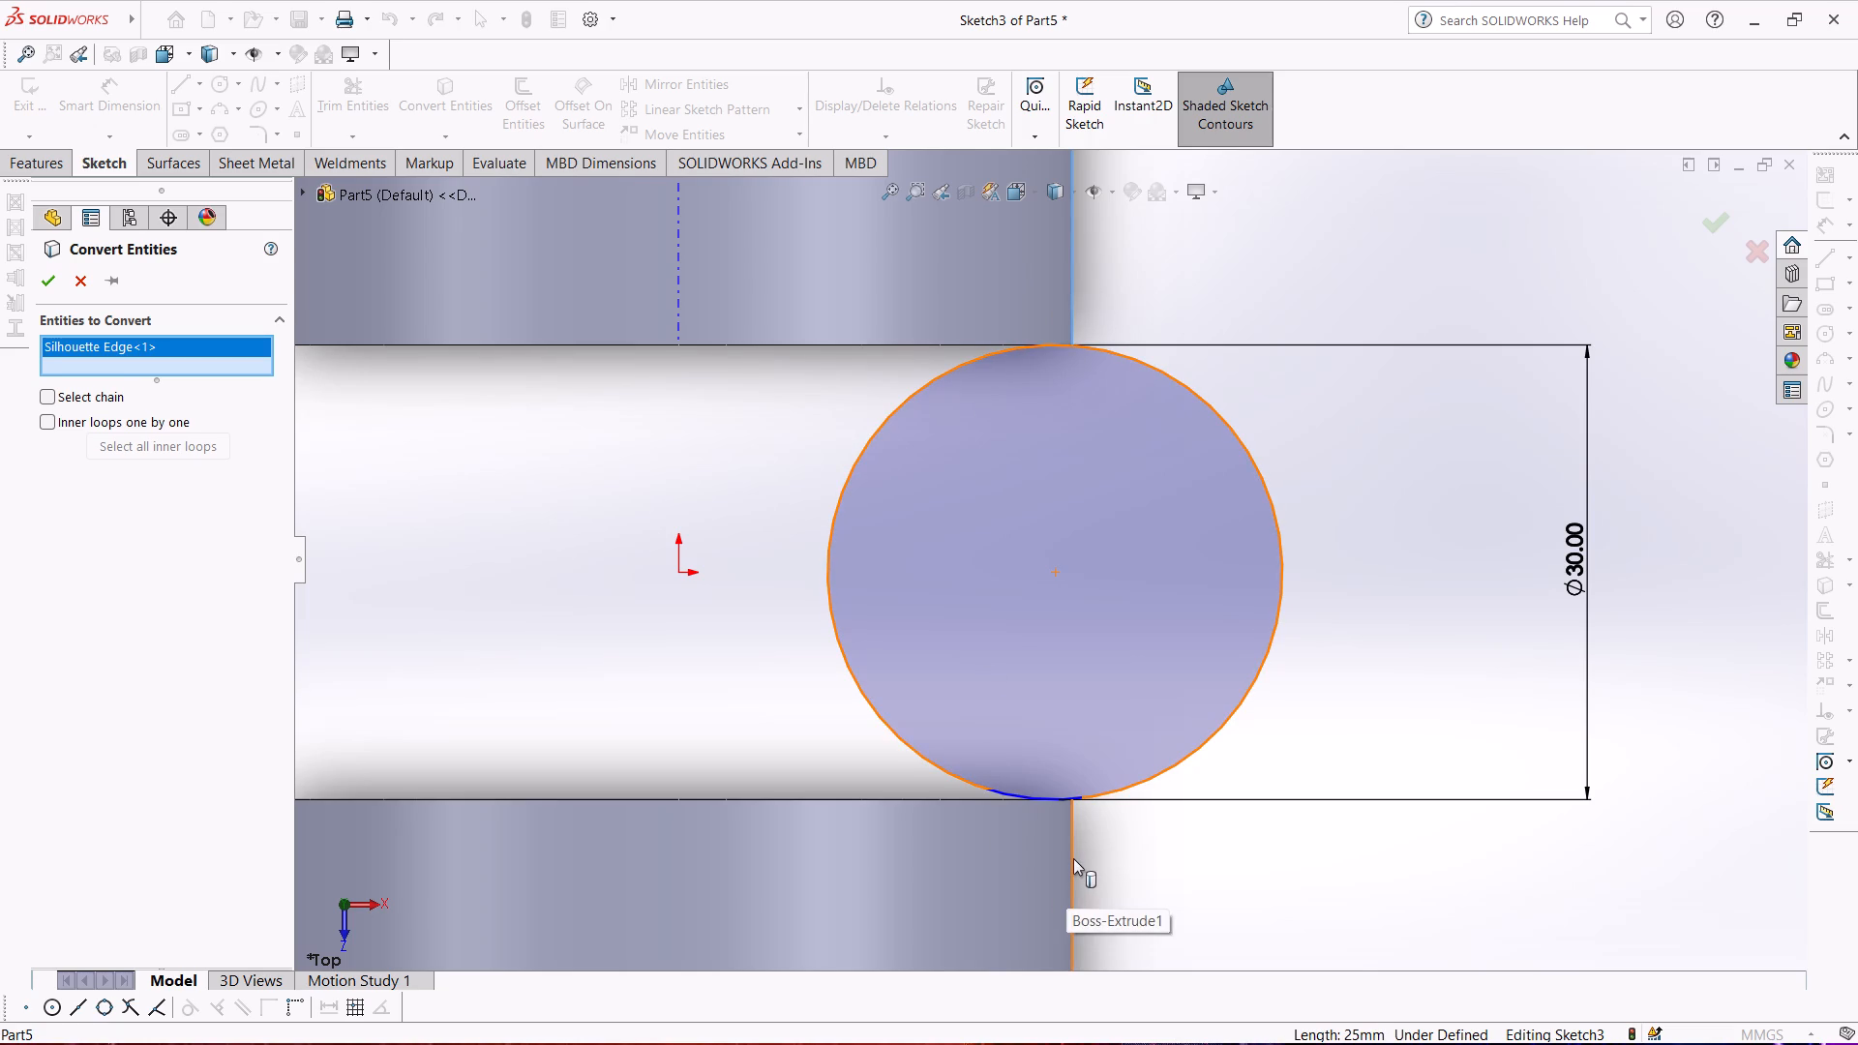
left_click(1073, 857)
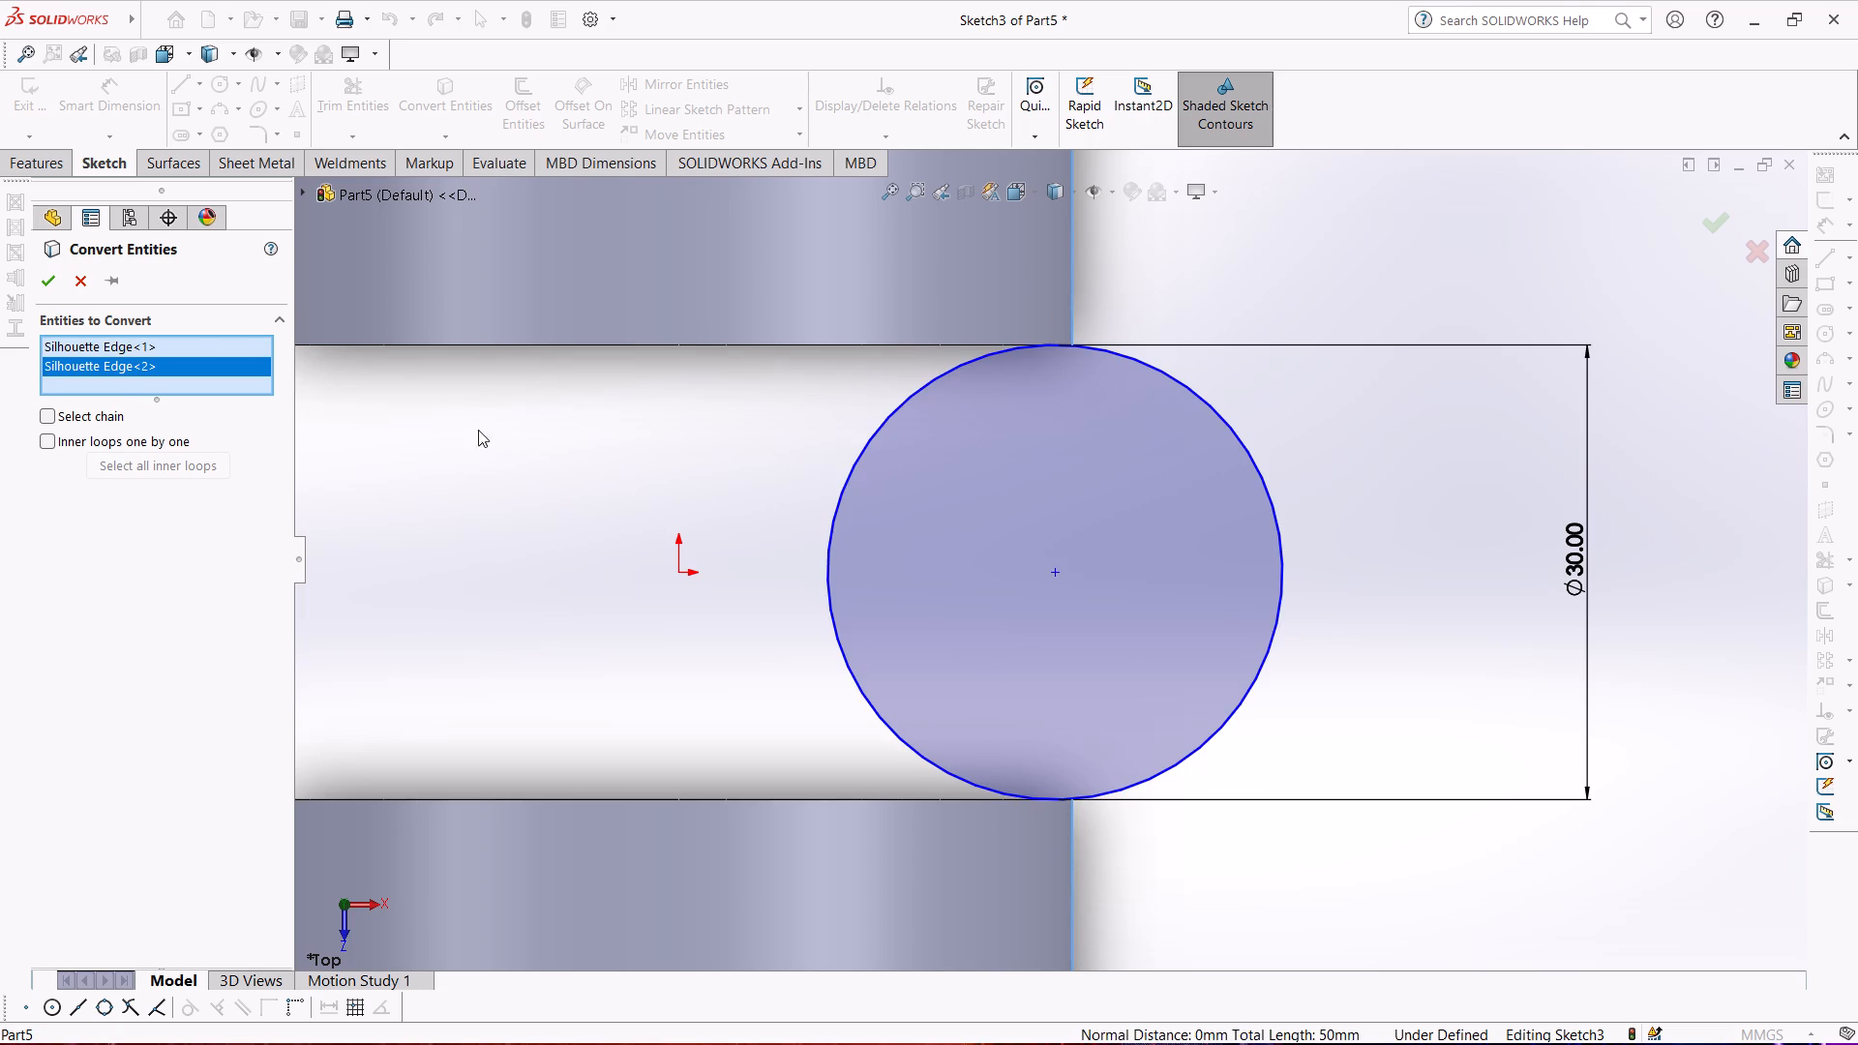
left_click(41, 271)
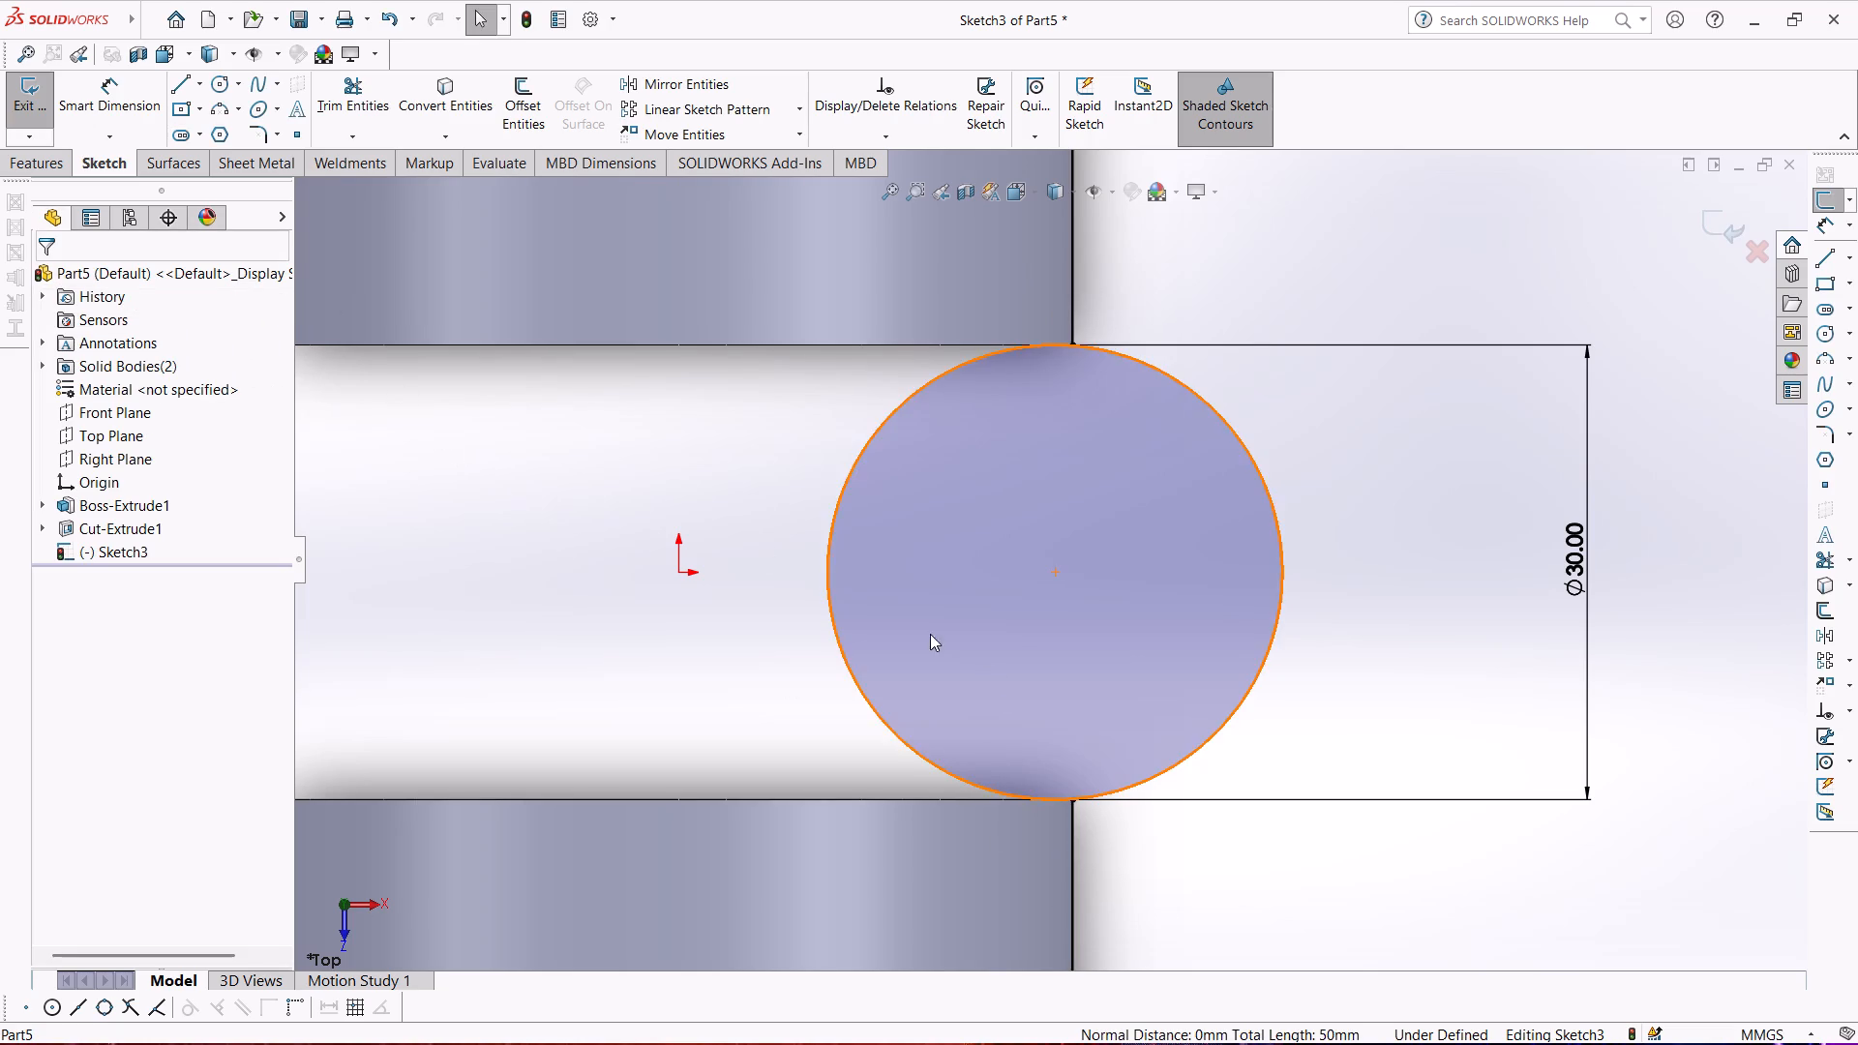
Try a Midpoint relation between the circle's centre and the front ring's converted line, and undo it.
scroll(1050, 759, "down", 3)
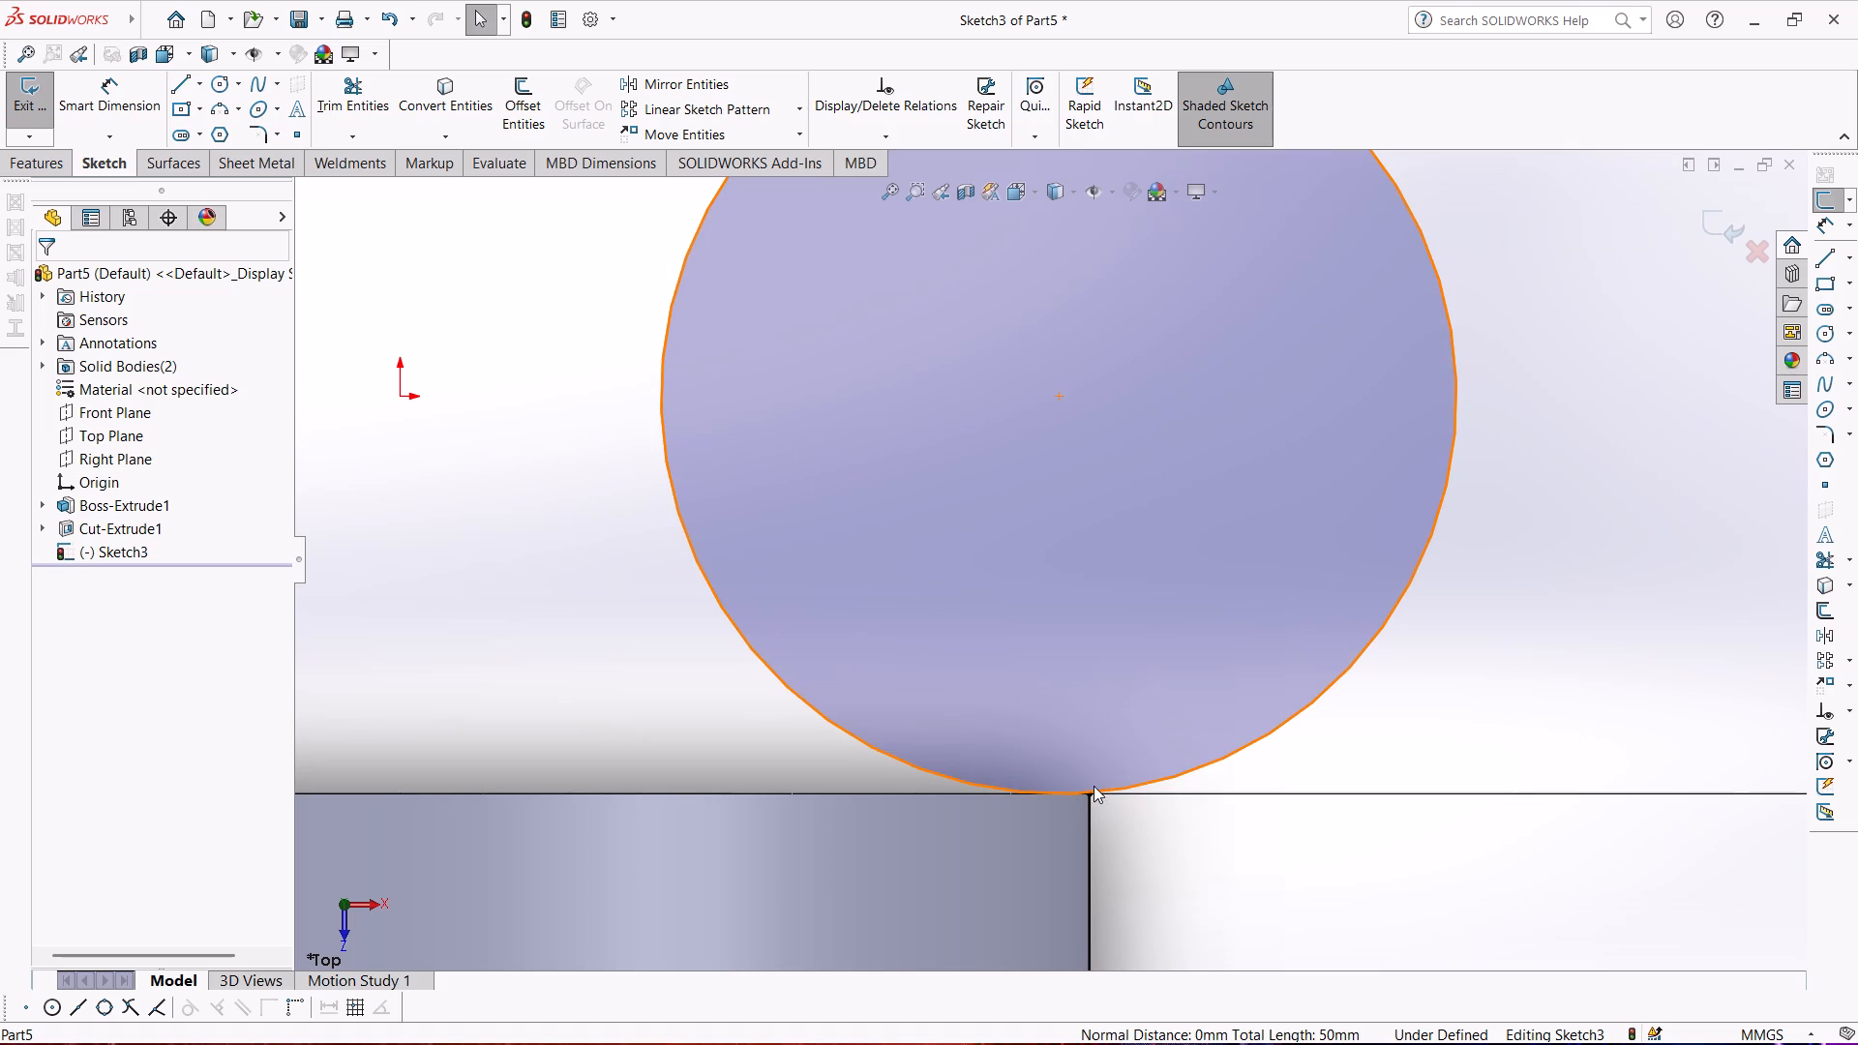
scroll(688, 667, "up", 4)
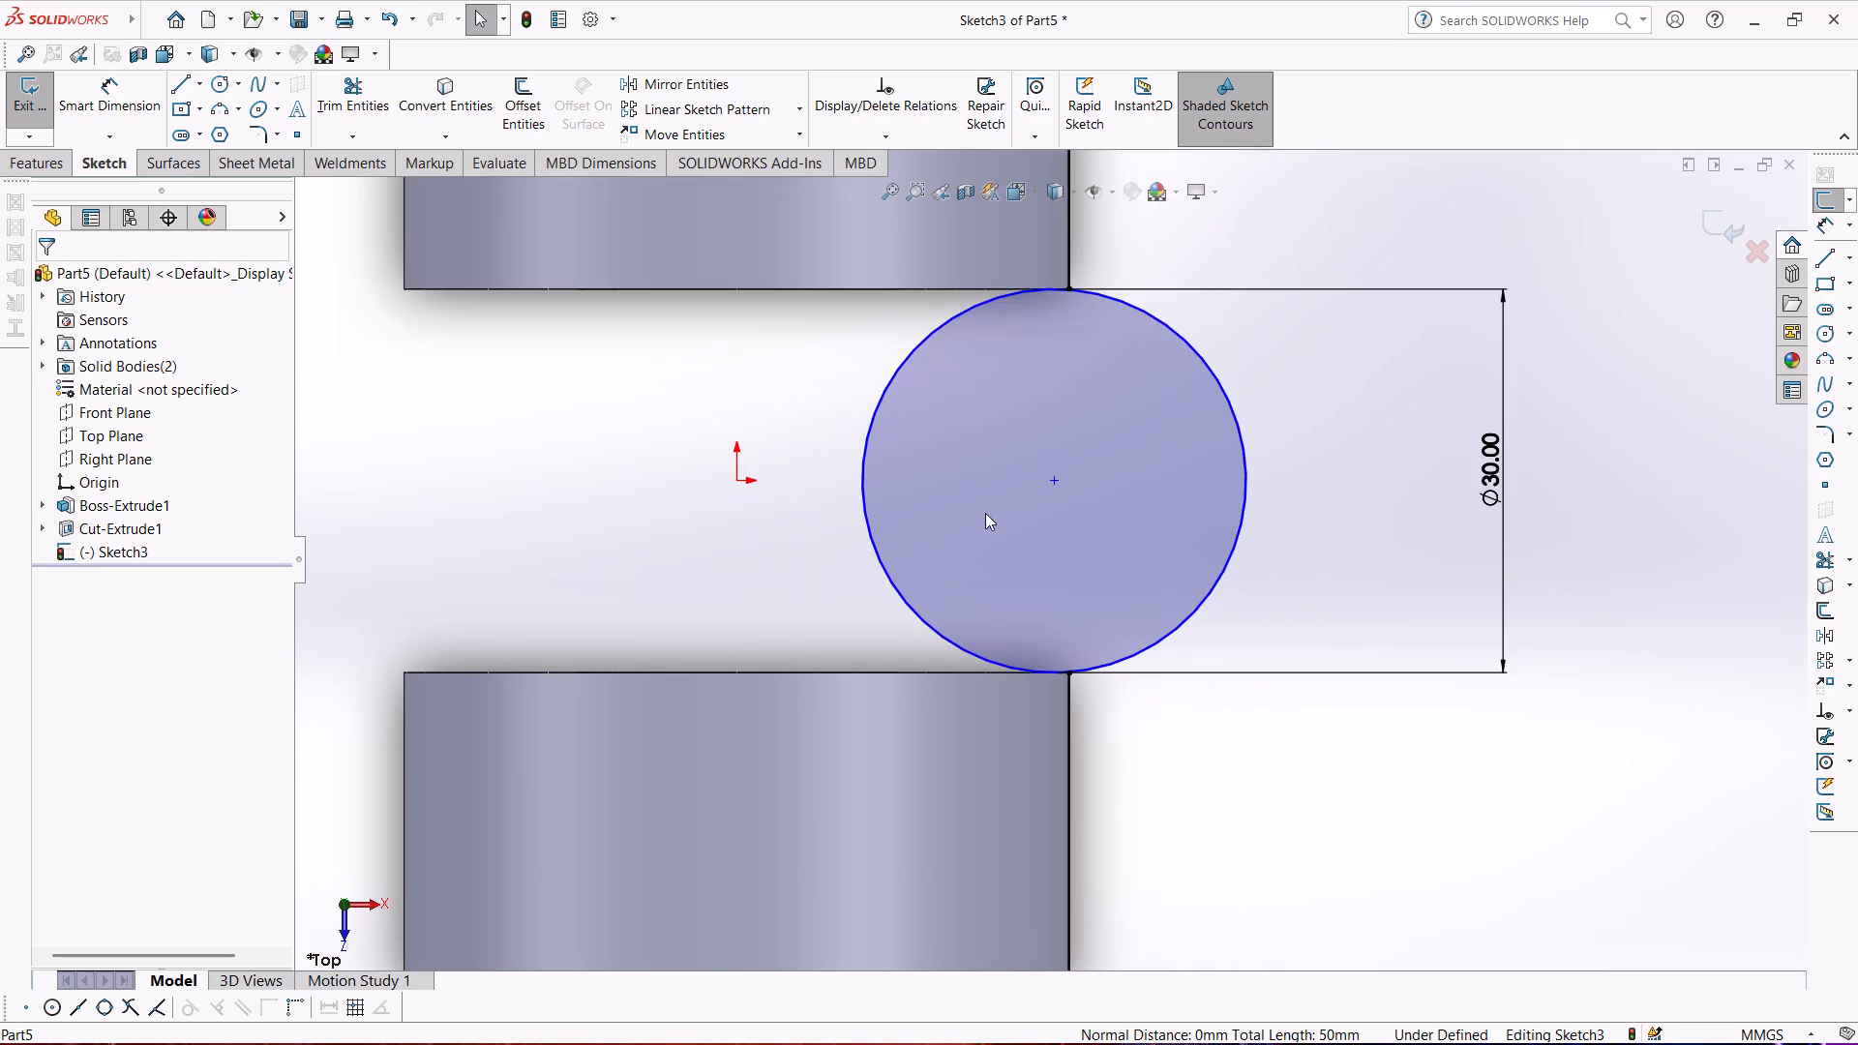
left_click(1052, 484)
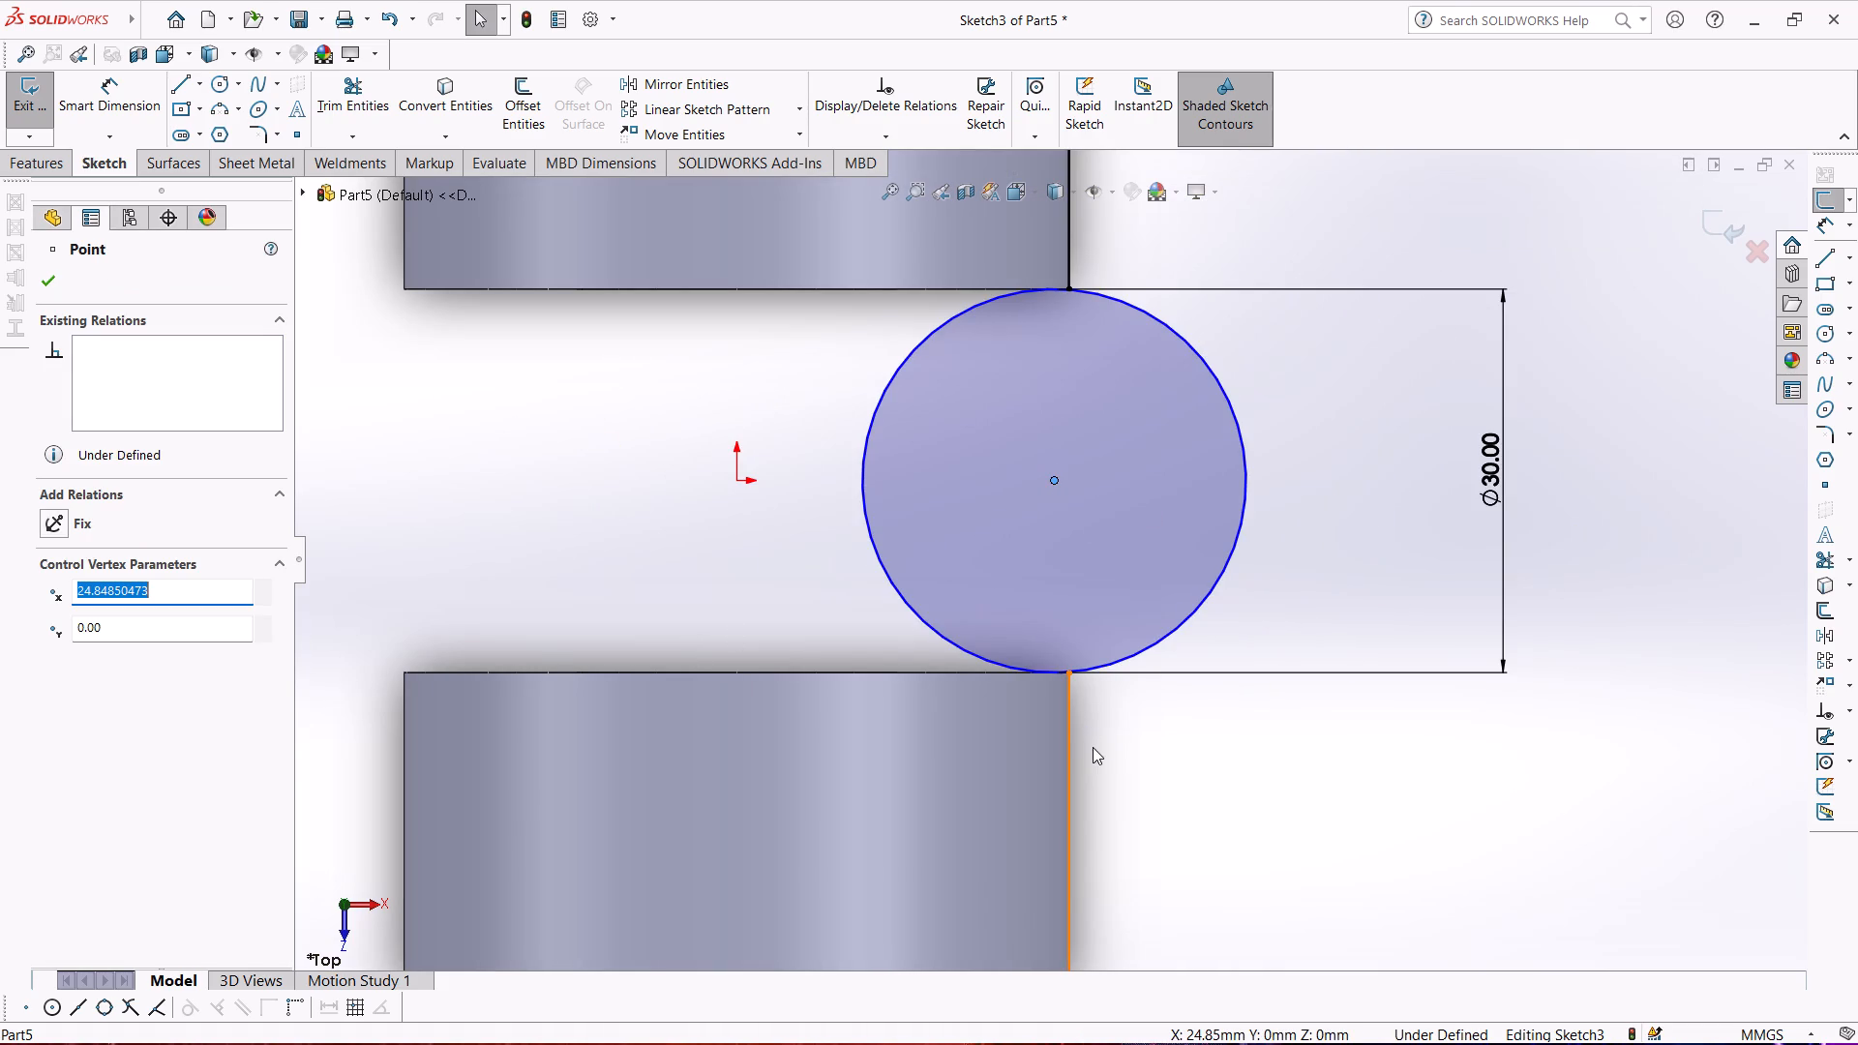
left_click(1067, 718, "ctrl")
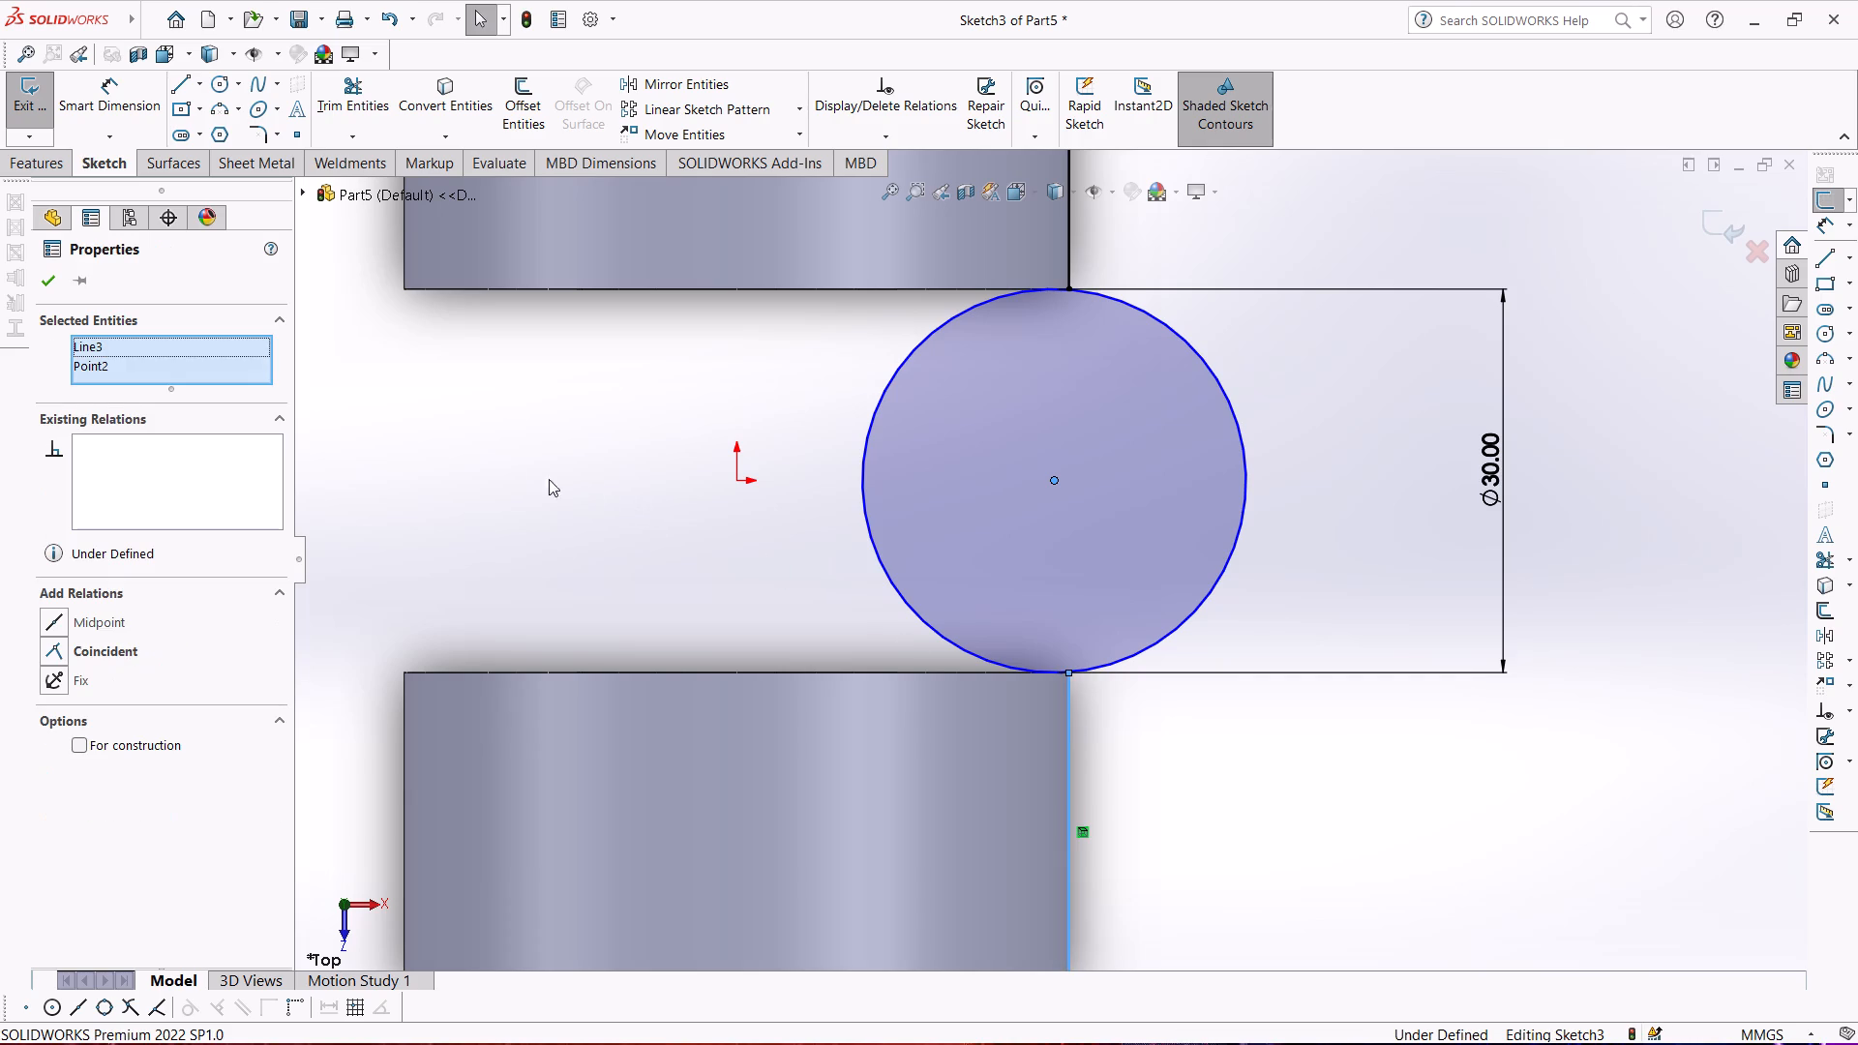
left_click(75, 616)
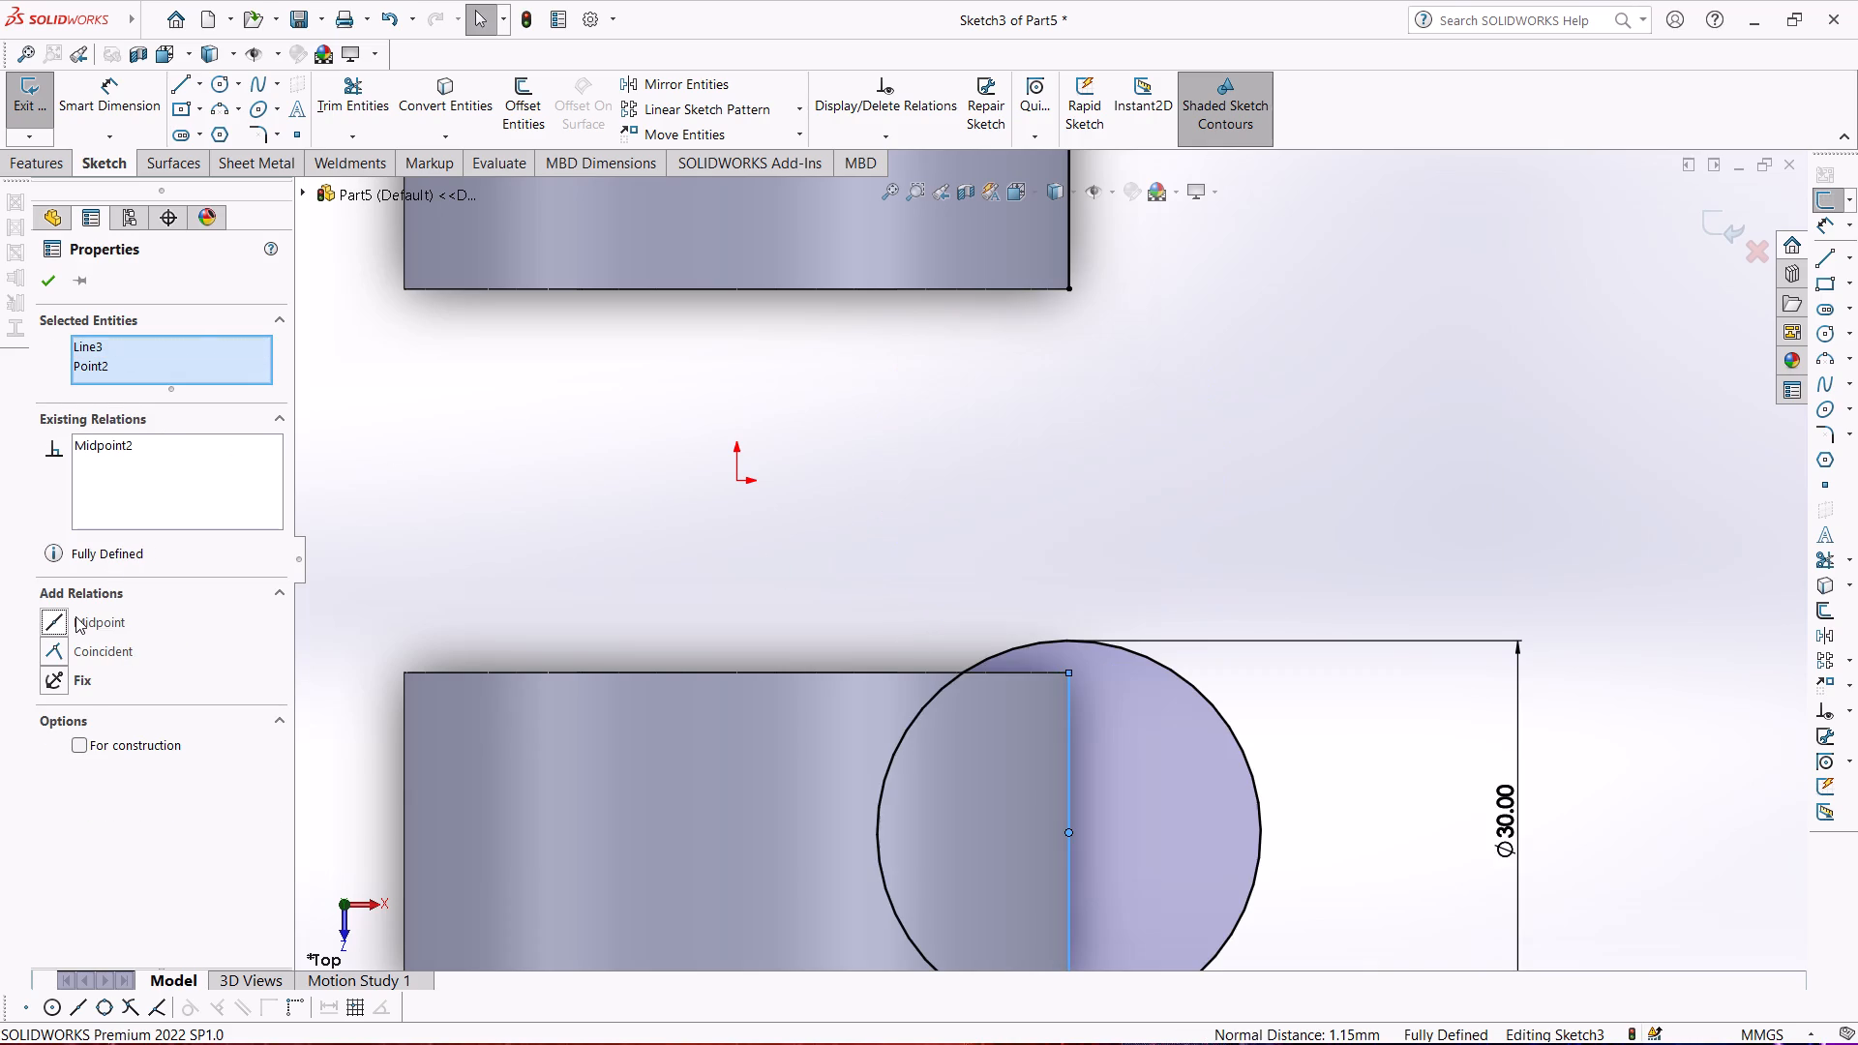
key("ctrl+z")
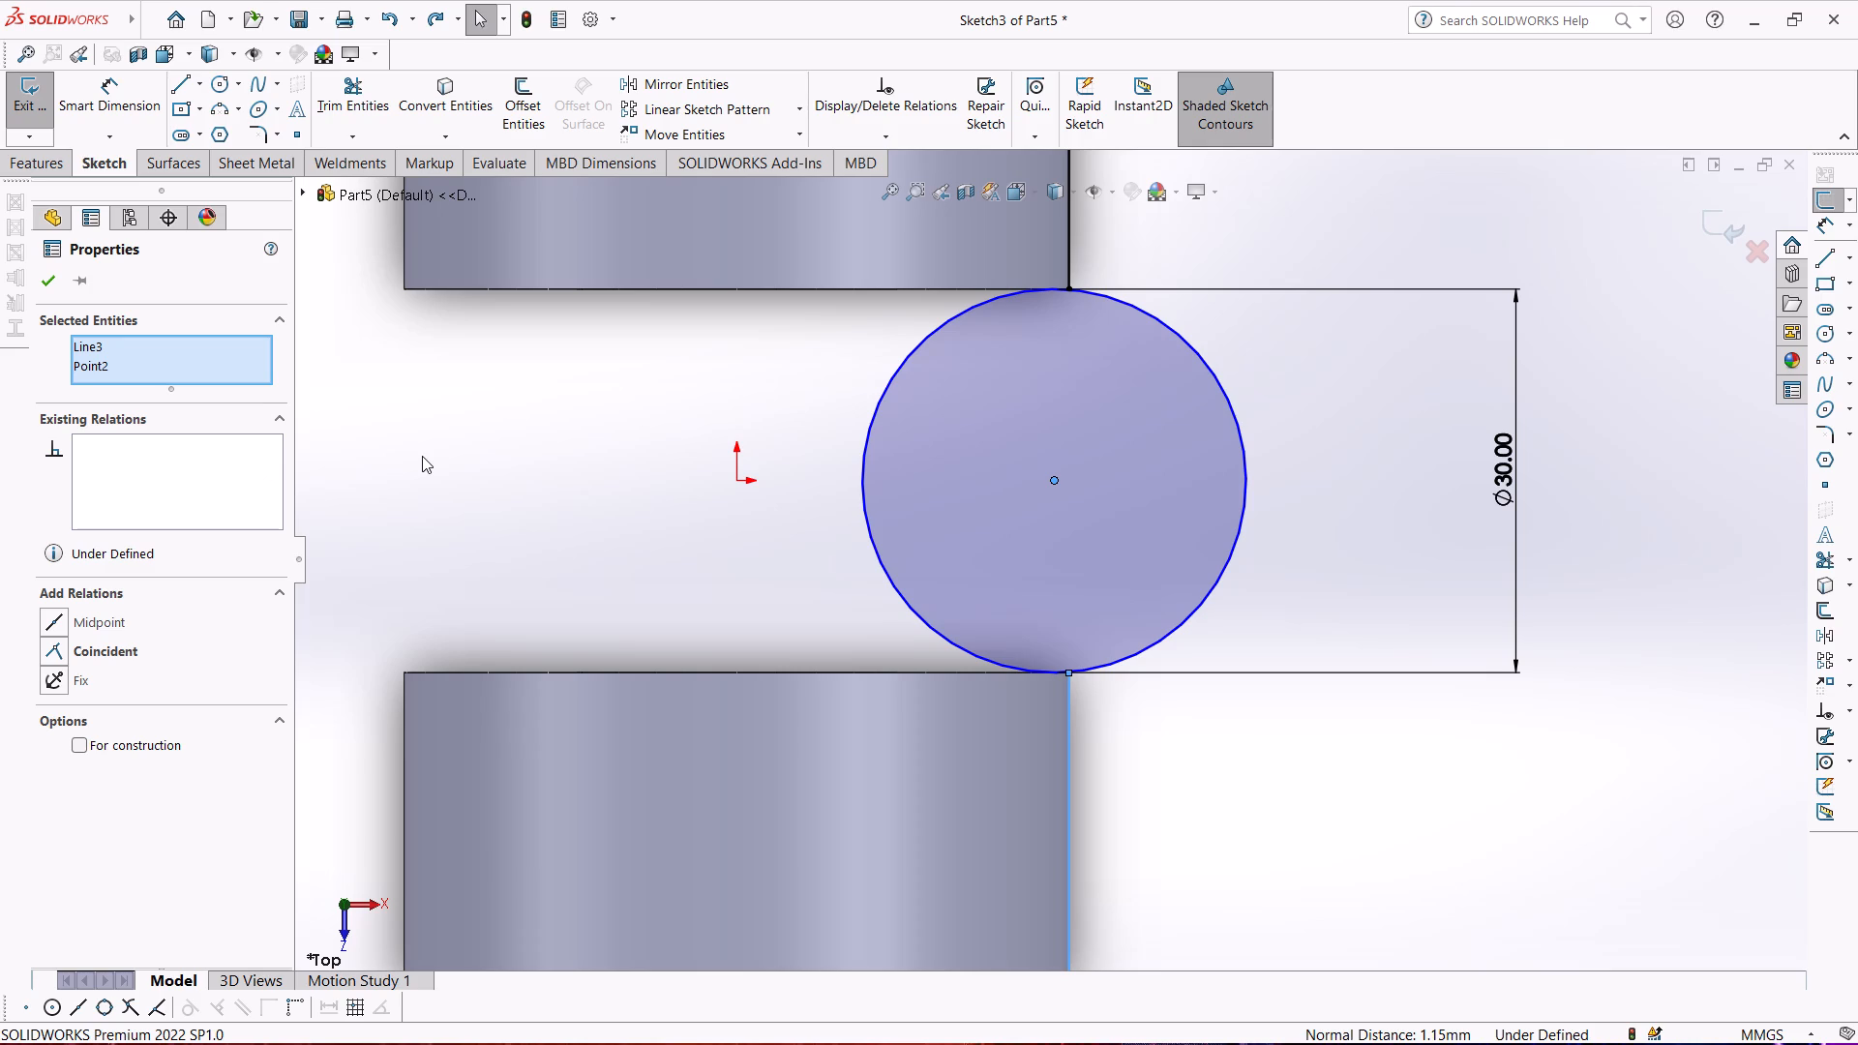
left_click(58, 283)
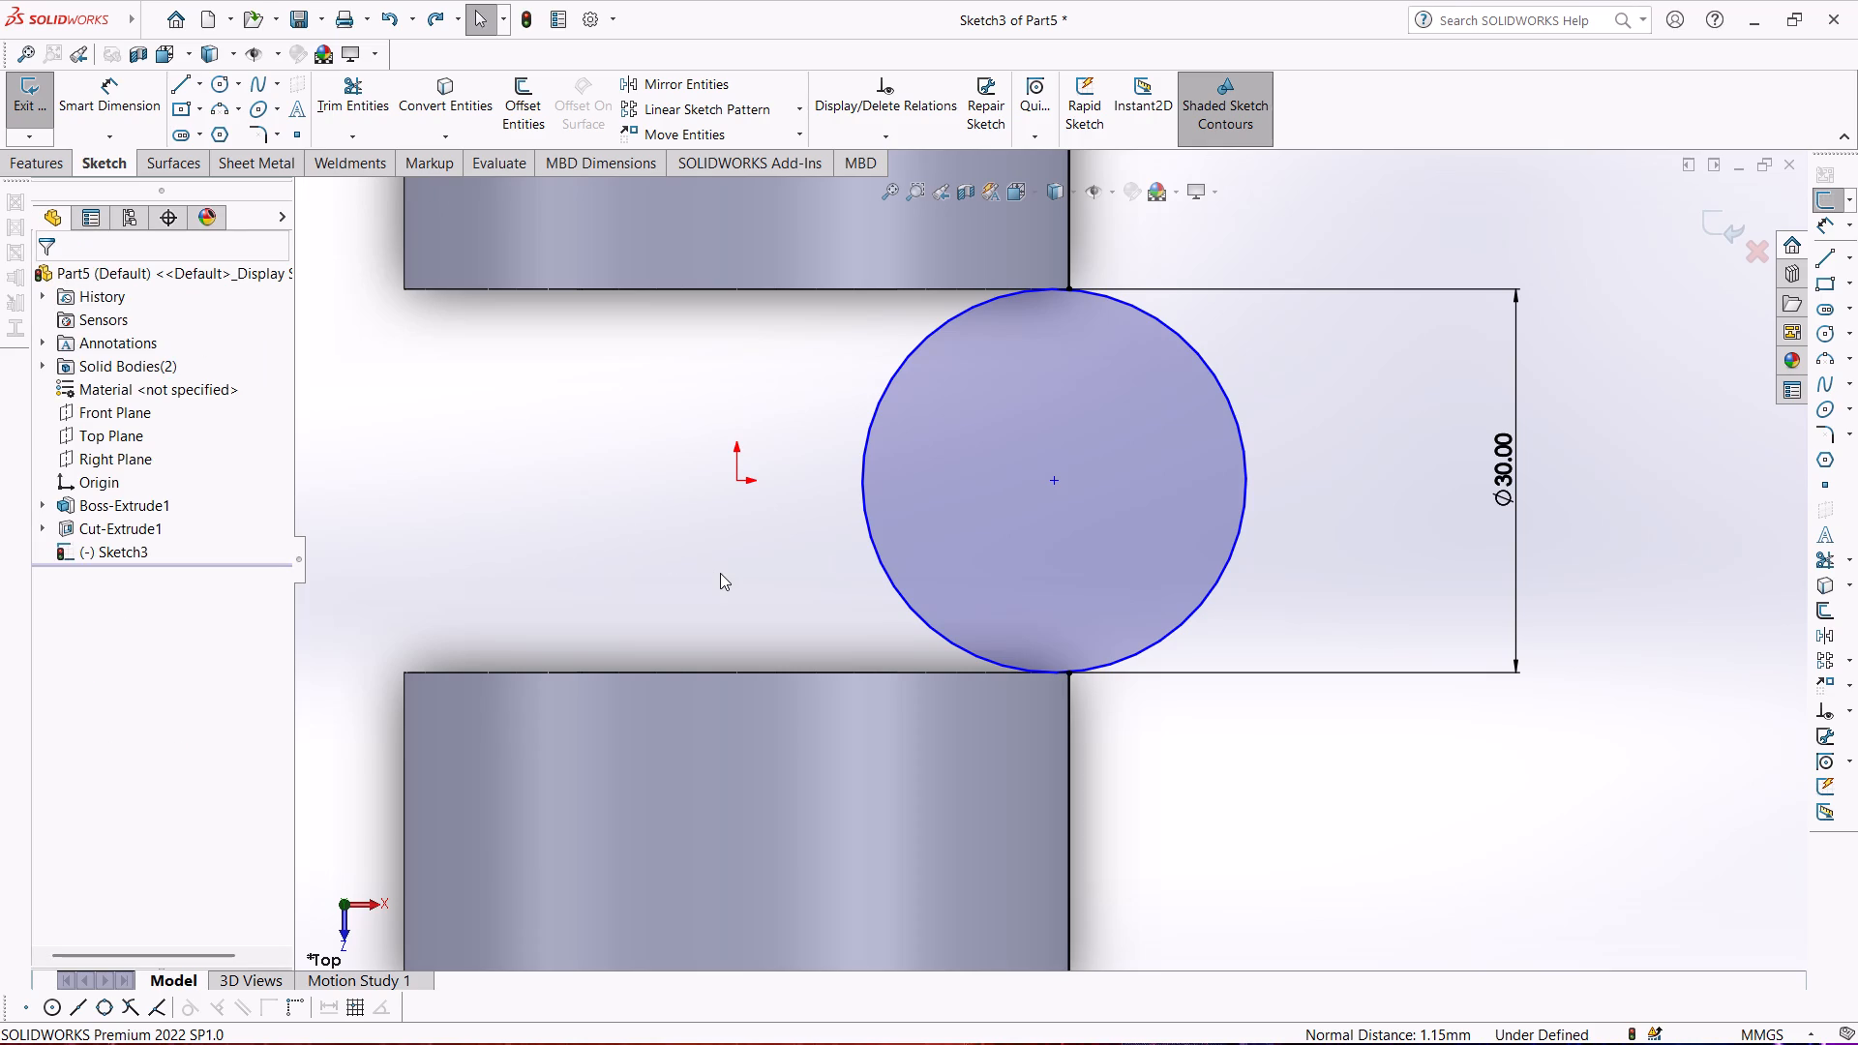
Add a Vertical relation between the circle's centre and the gap-side endpoint of the front ring's converted line, after trying and undoing Horizontal.
left_click(1070, 731)
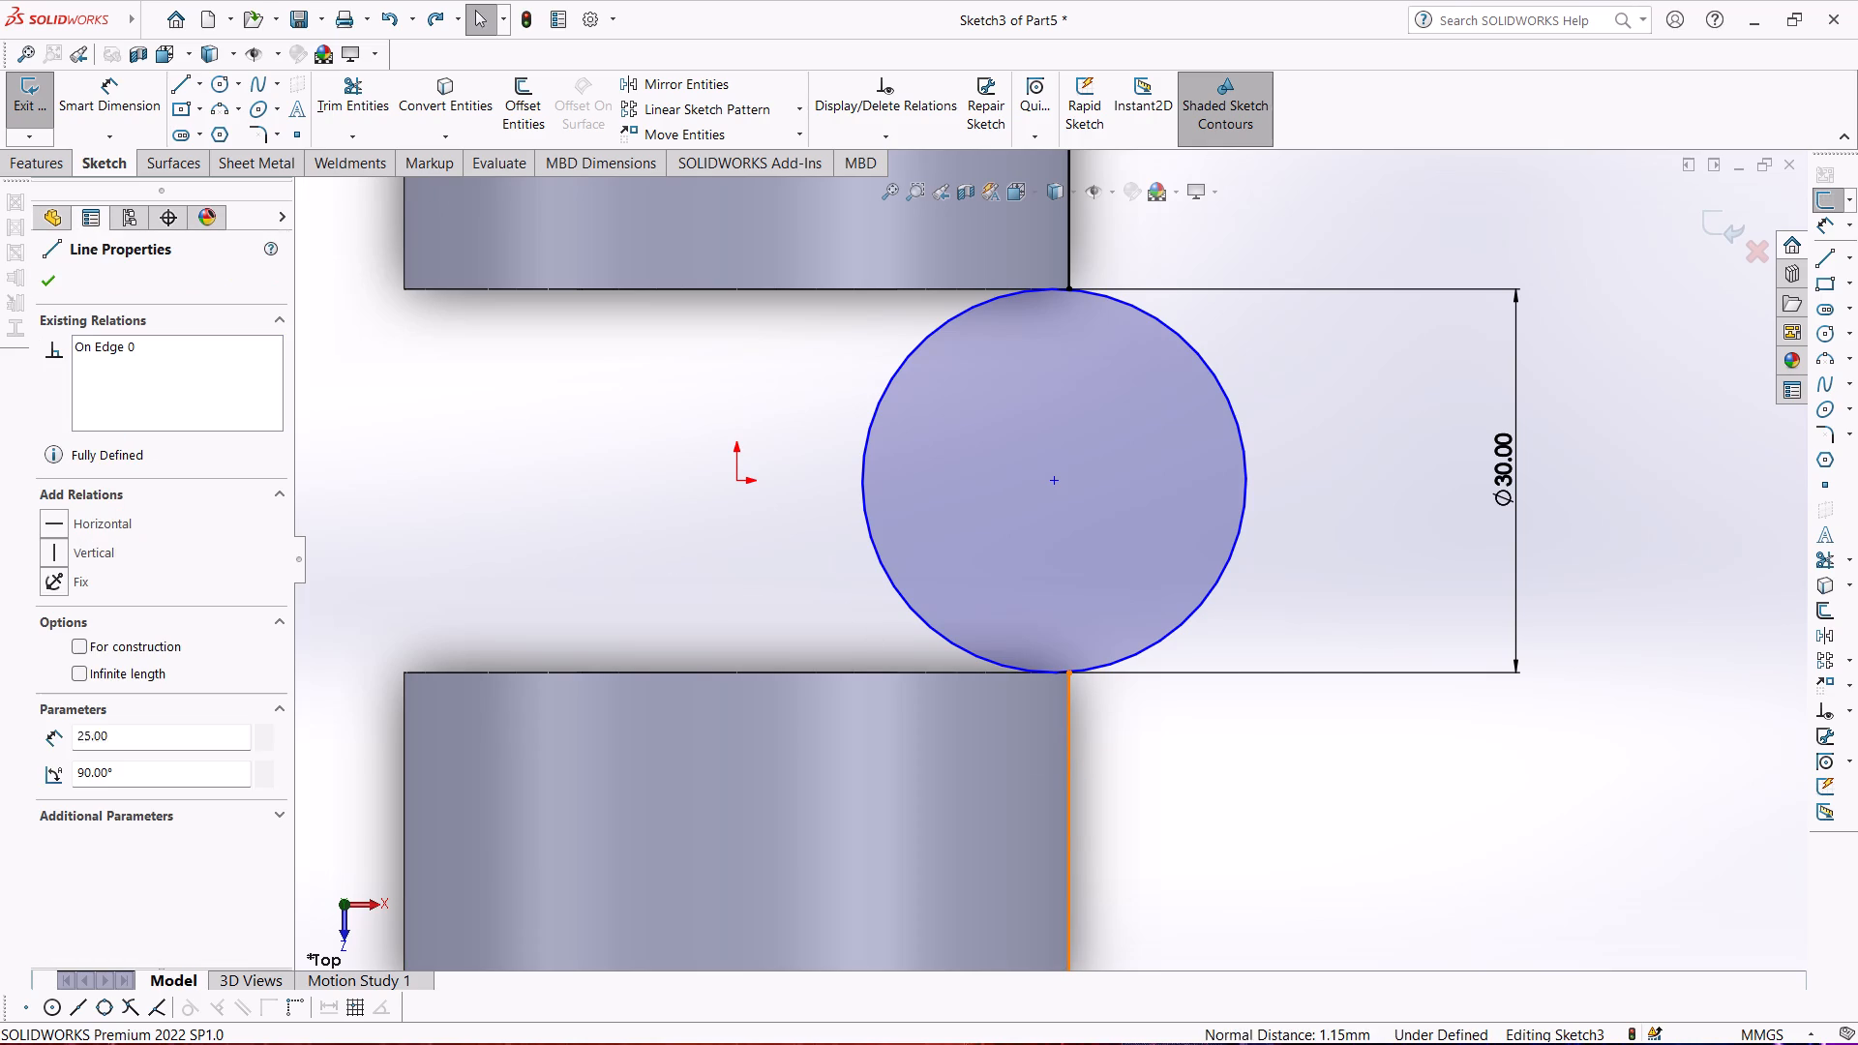
left_click(495, 484)
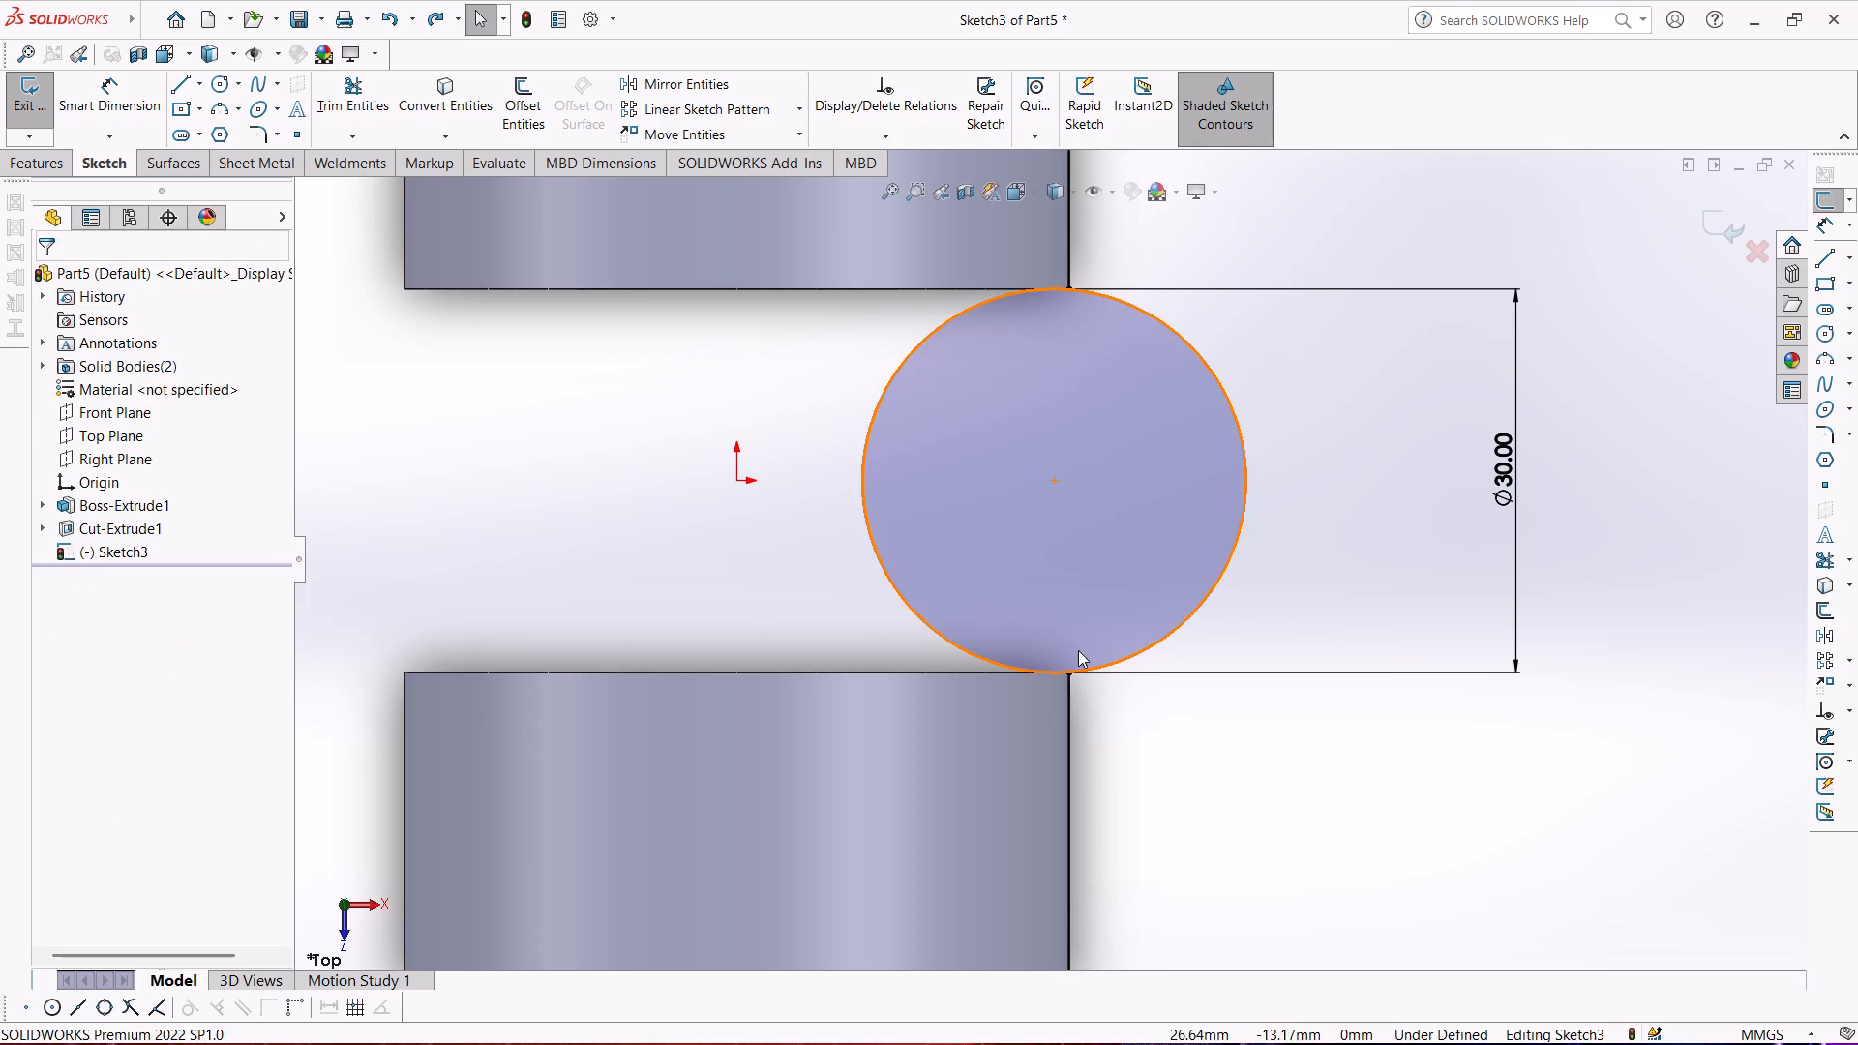
left_click(1072, 671, "ctrl")
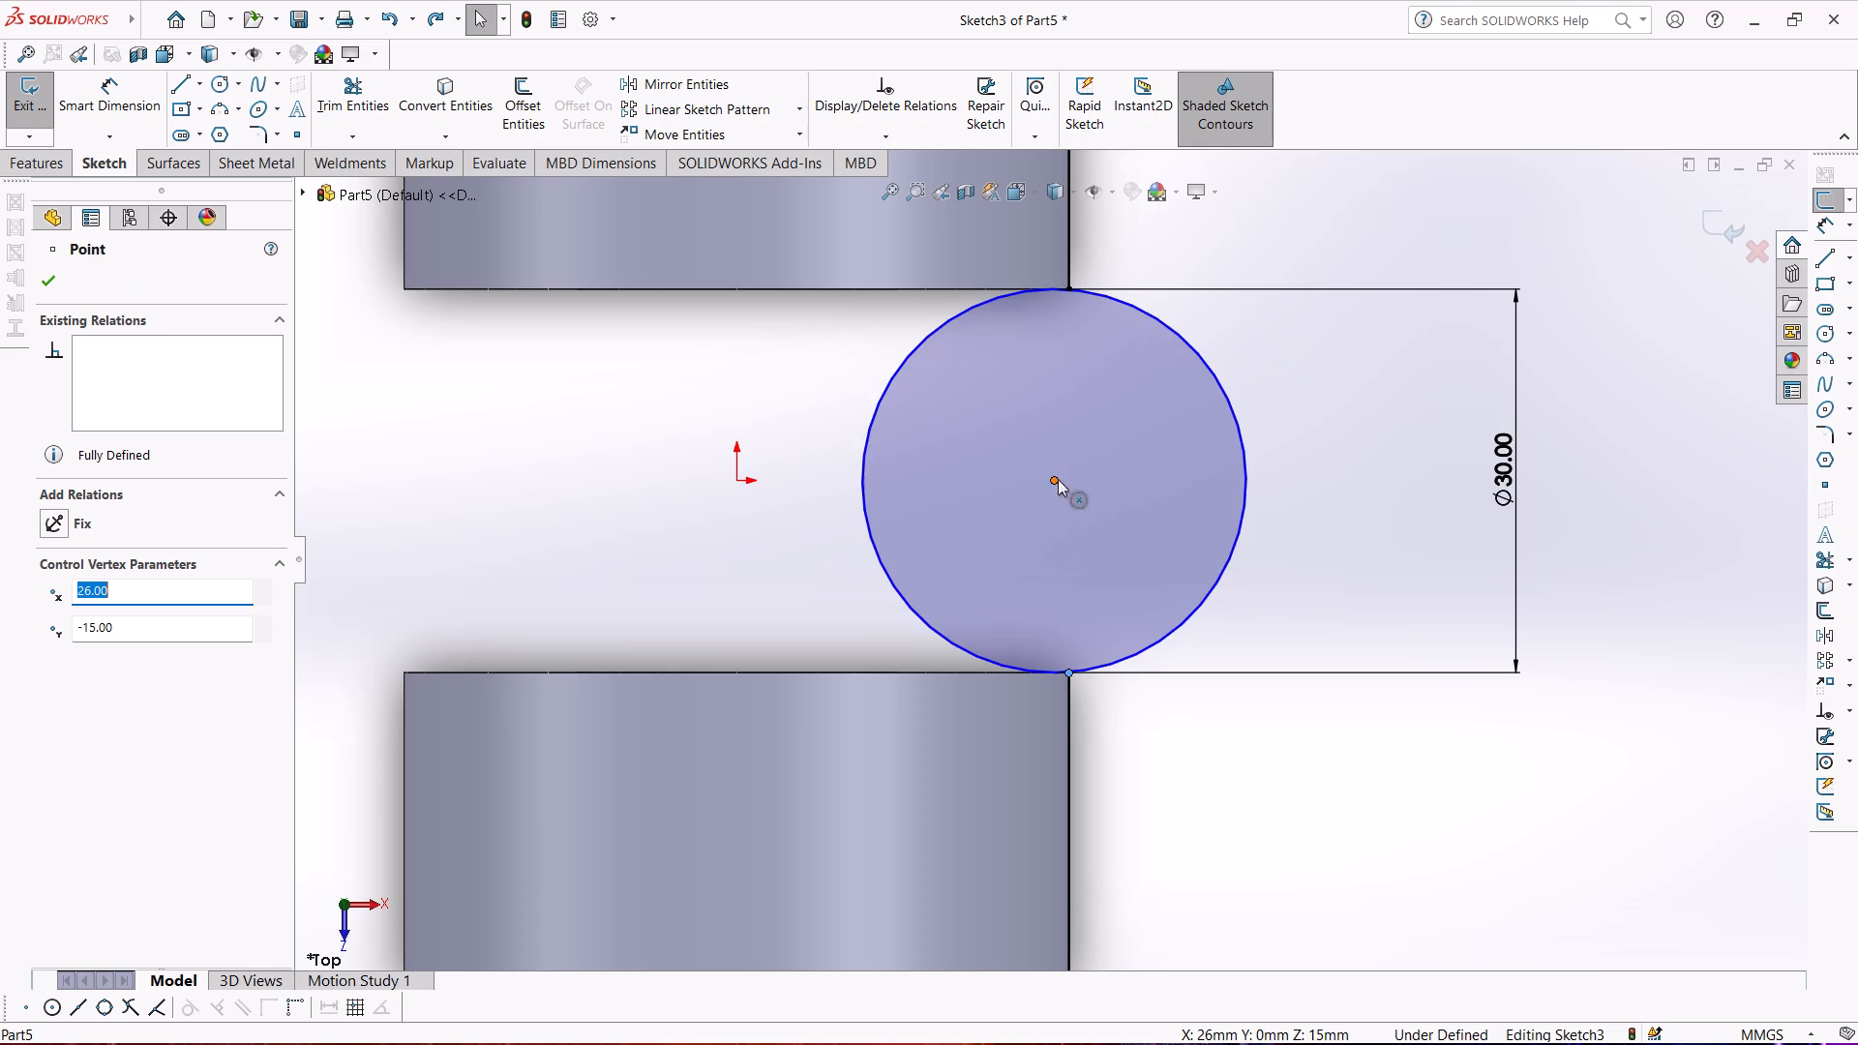
left_click(1053, 477, "ctrl")
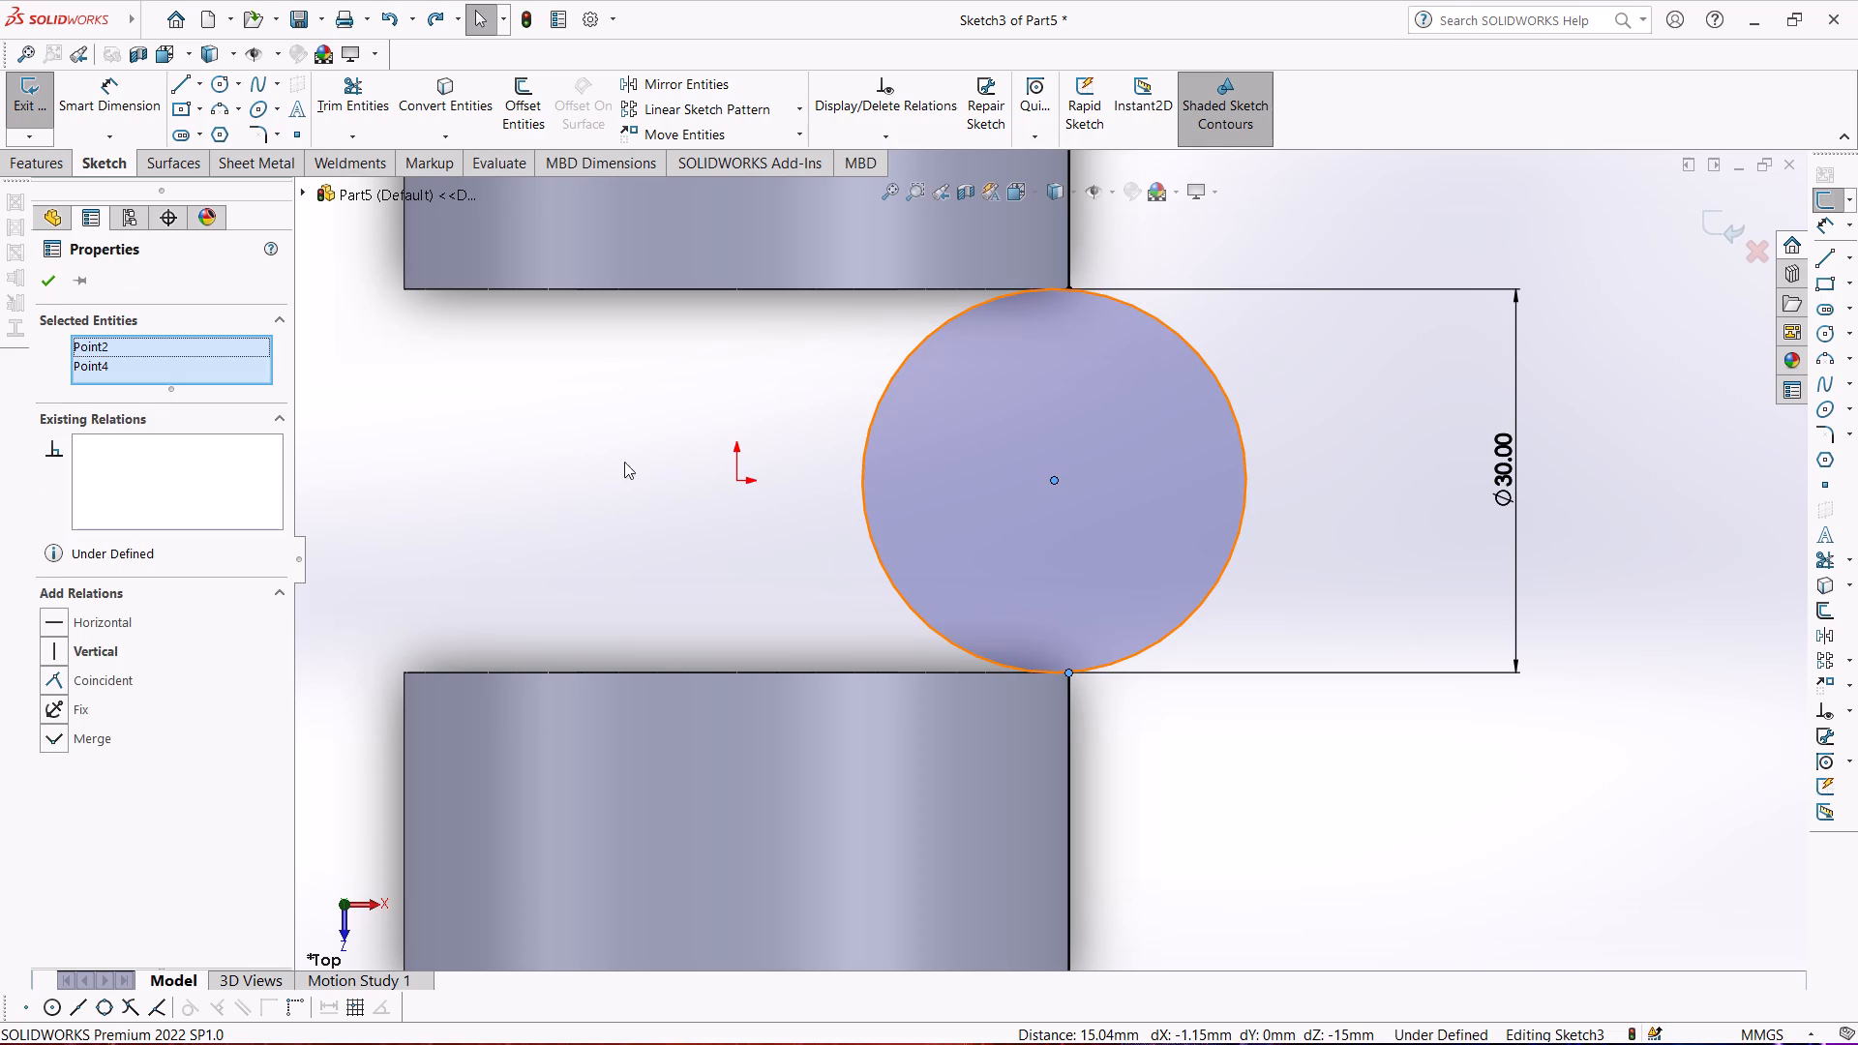
left_click(70, 623)
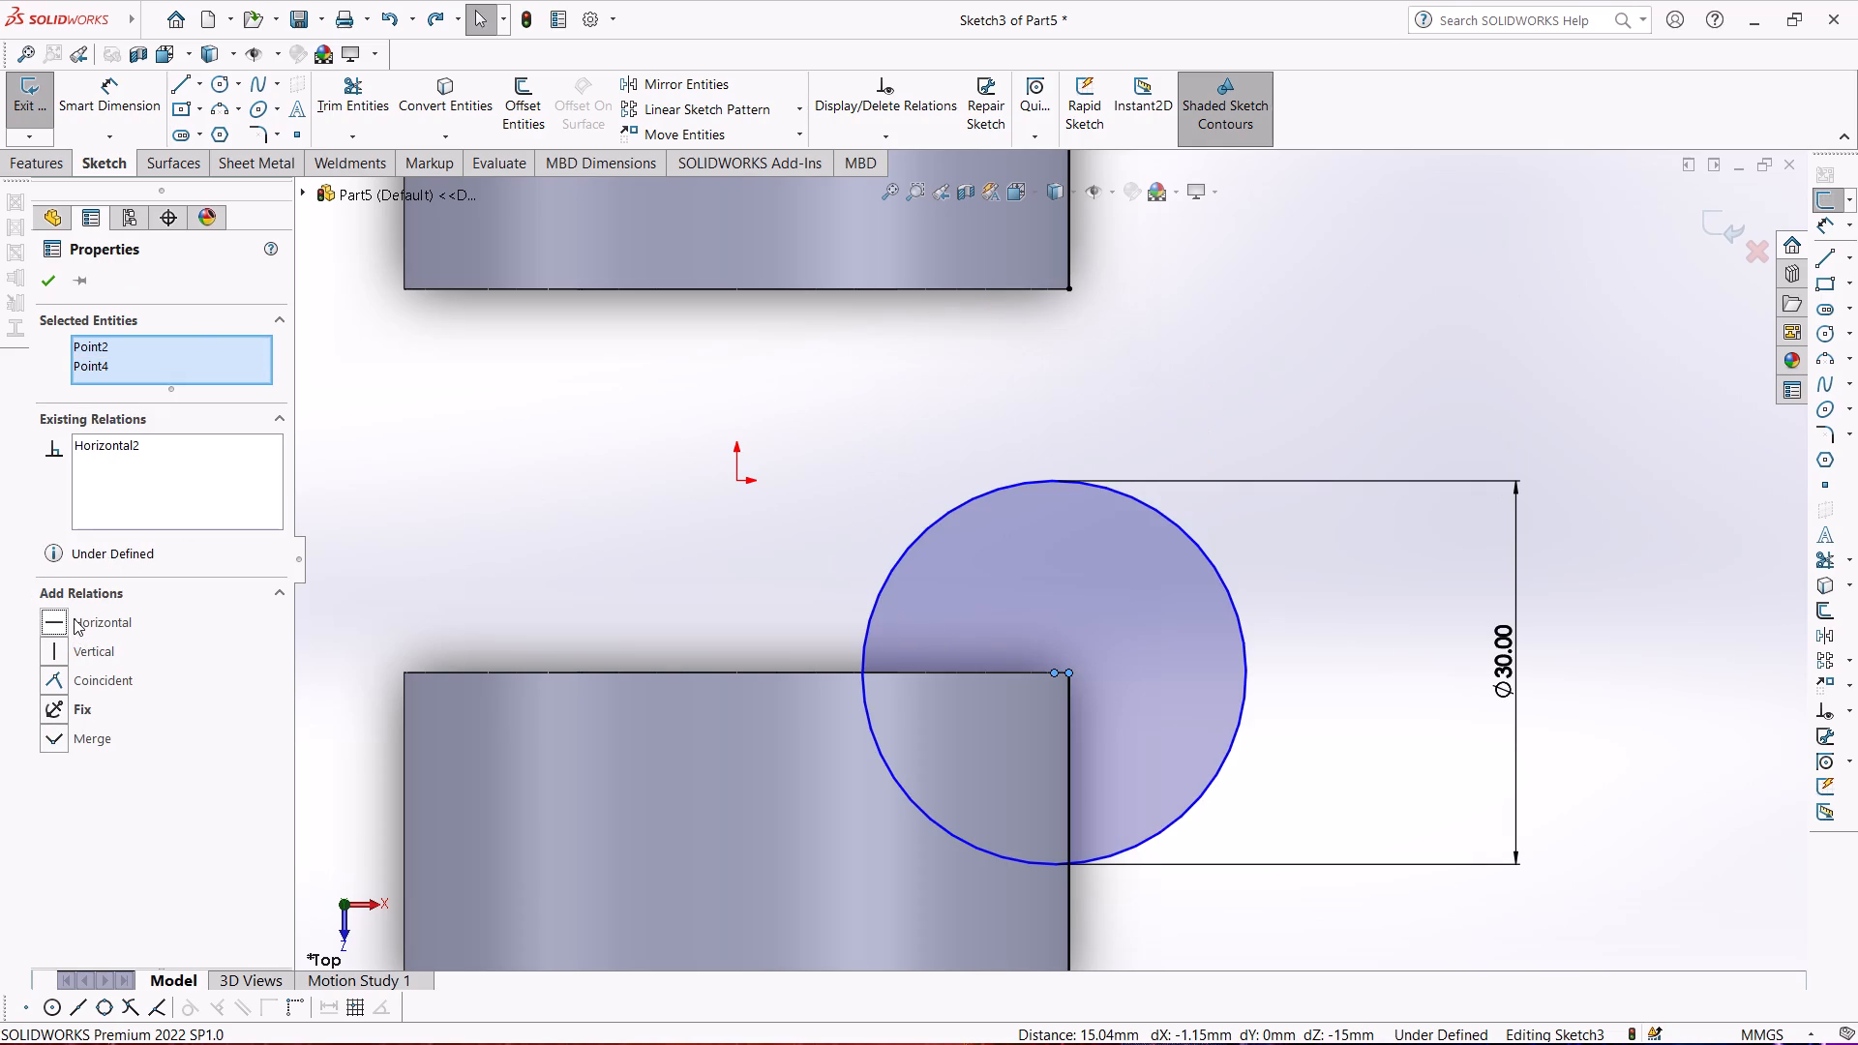
key("ctrl+z")
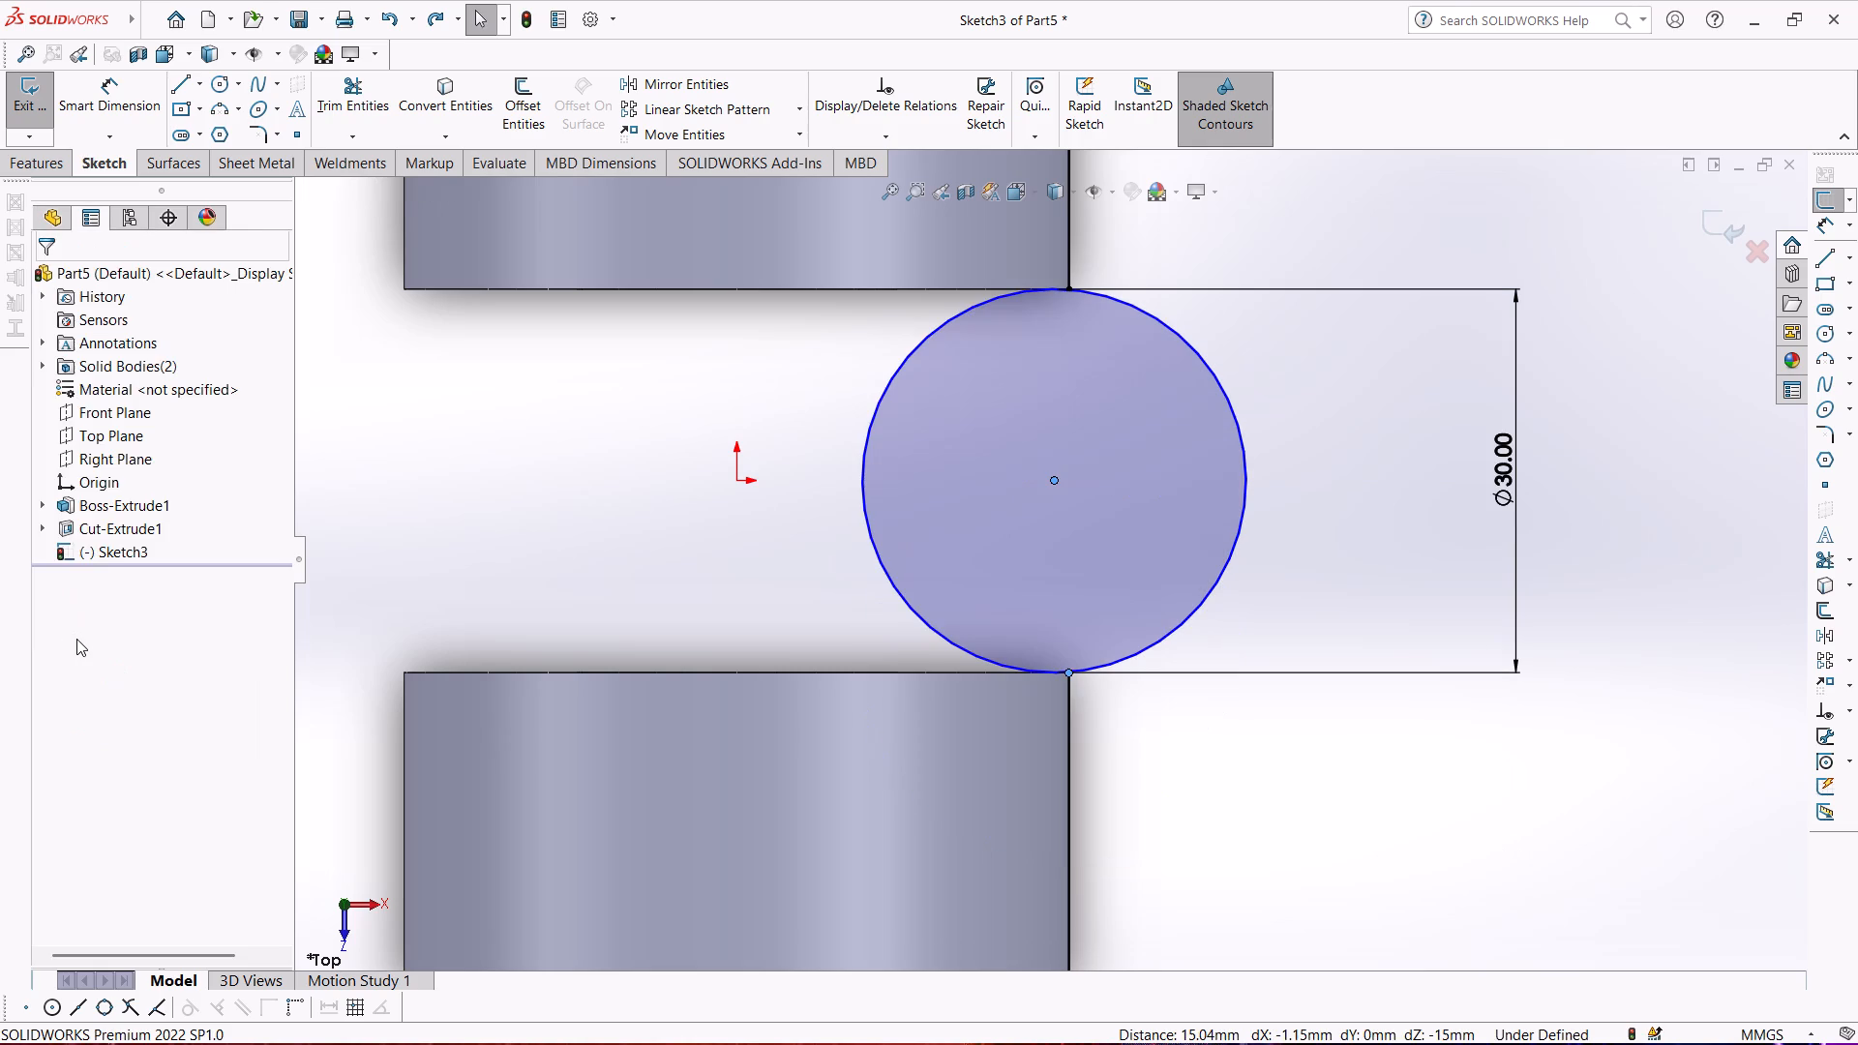
left_click(62, 644)
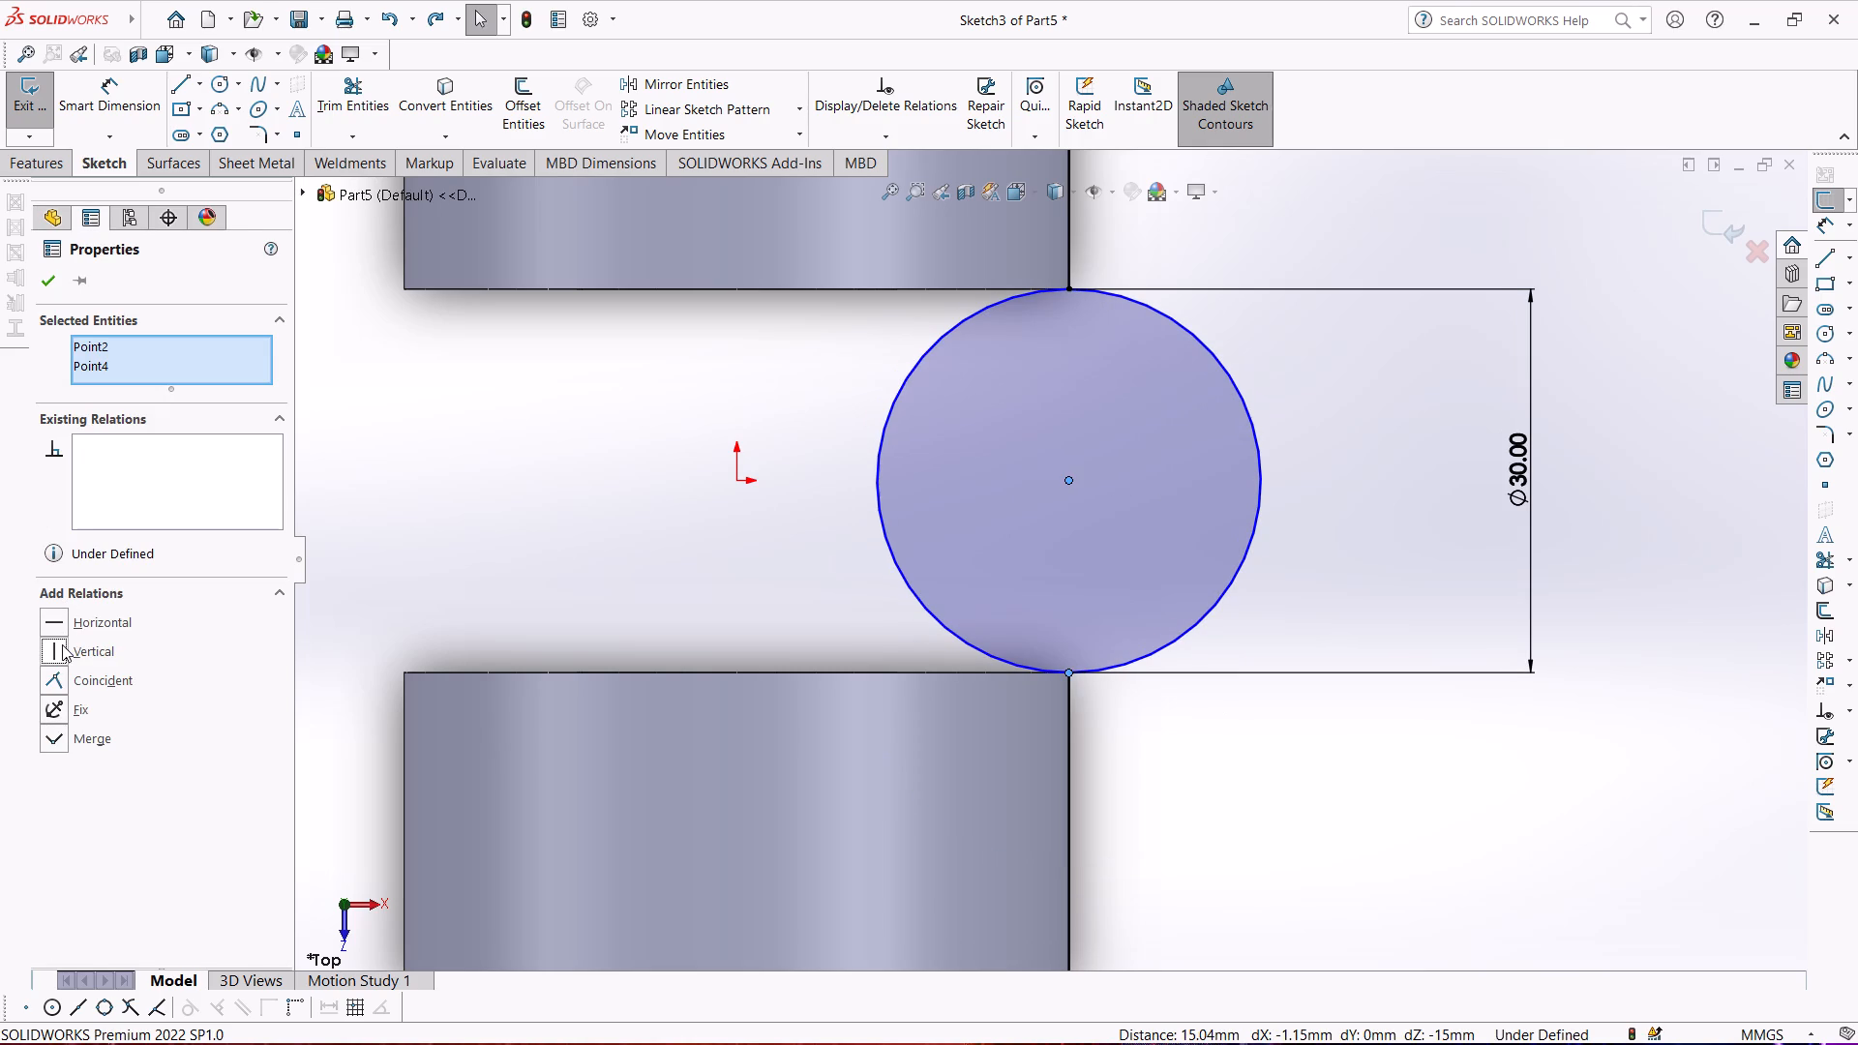
left_click(48, 284)
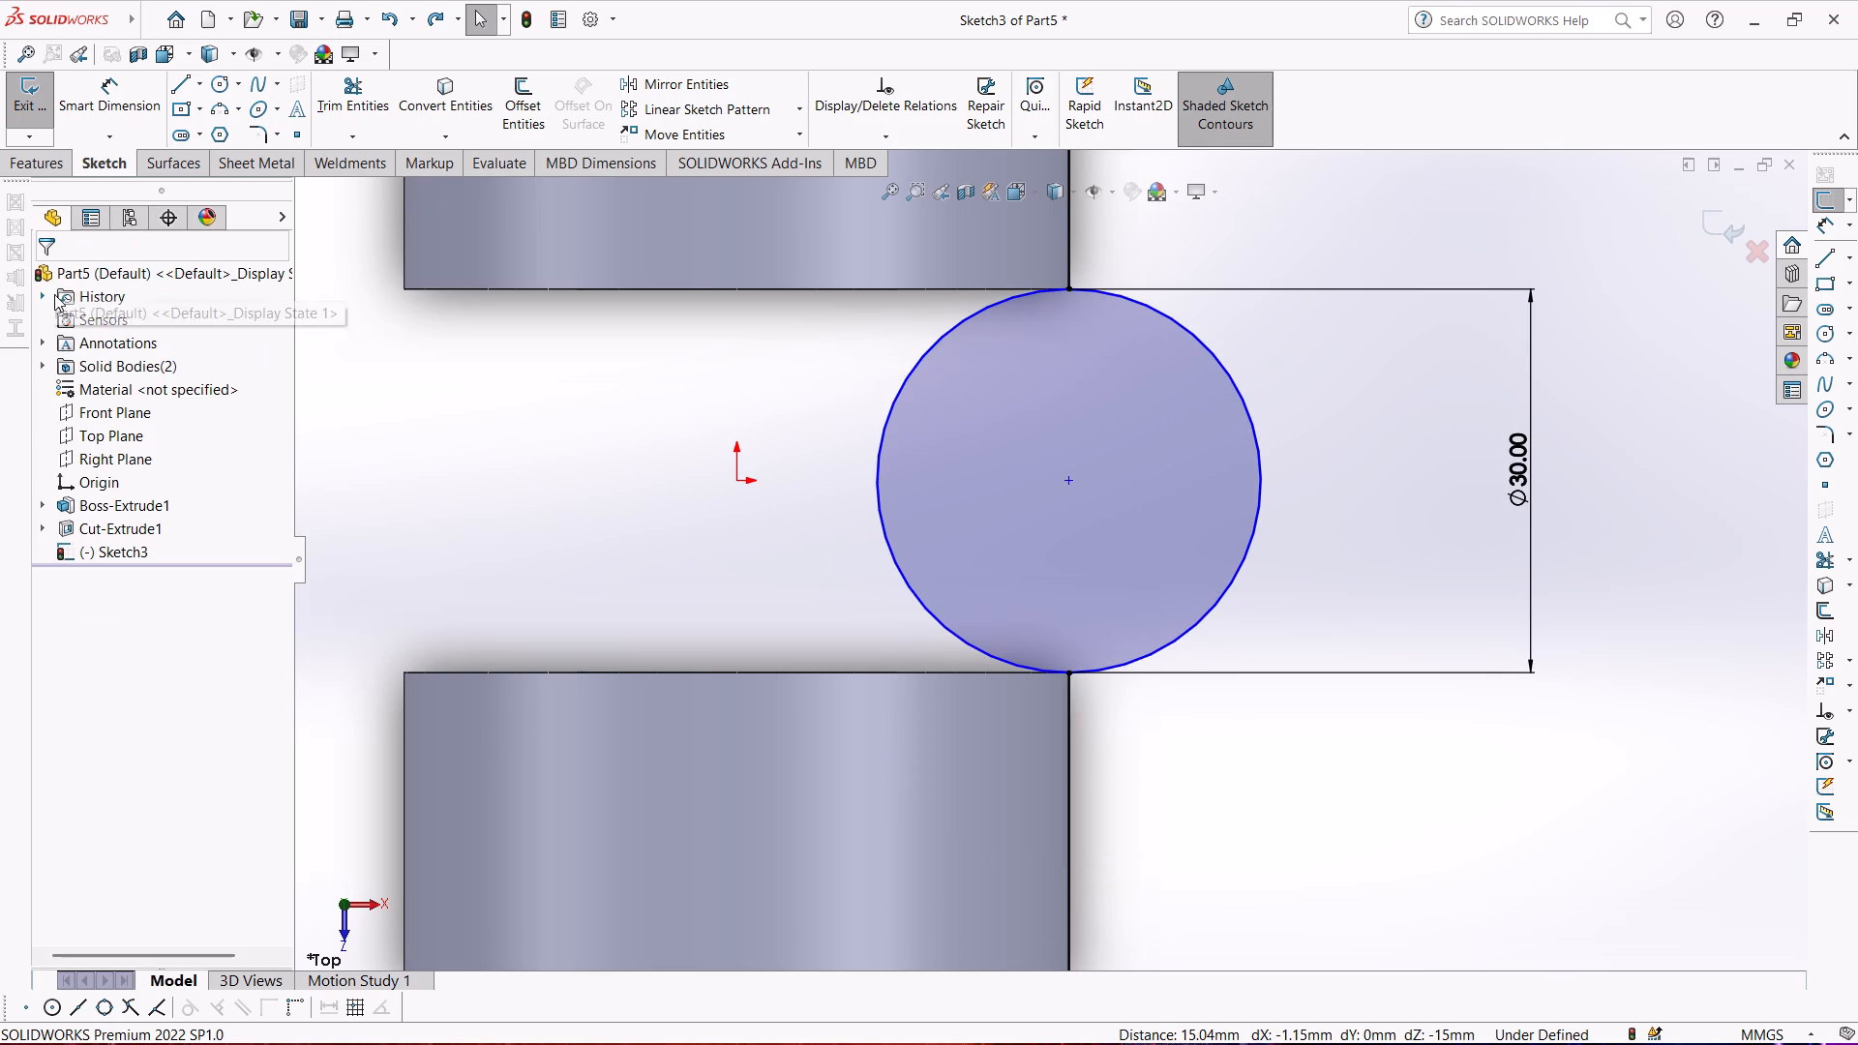
Dimension the horizontal distance between the origin and the 30 mm circle's centre at 26 mm.
scroll(753, 629, "up", 2)
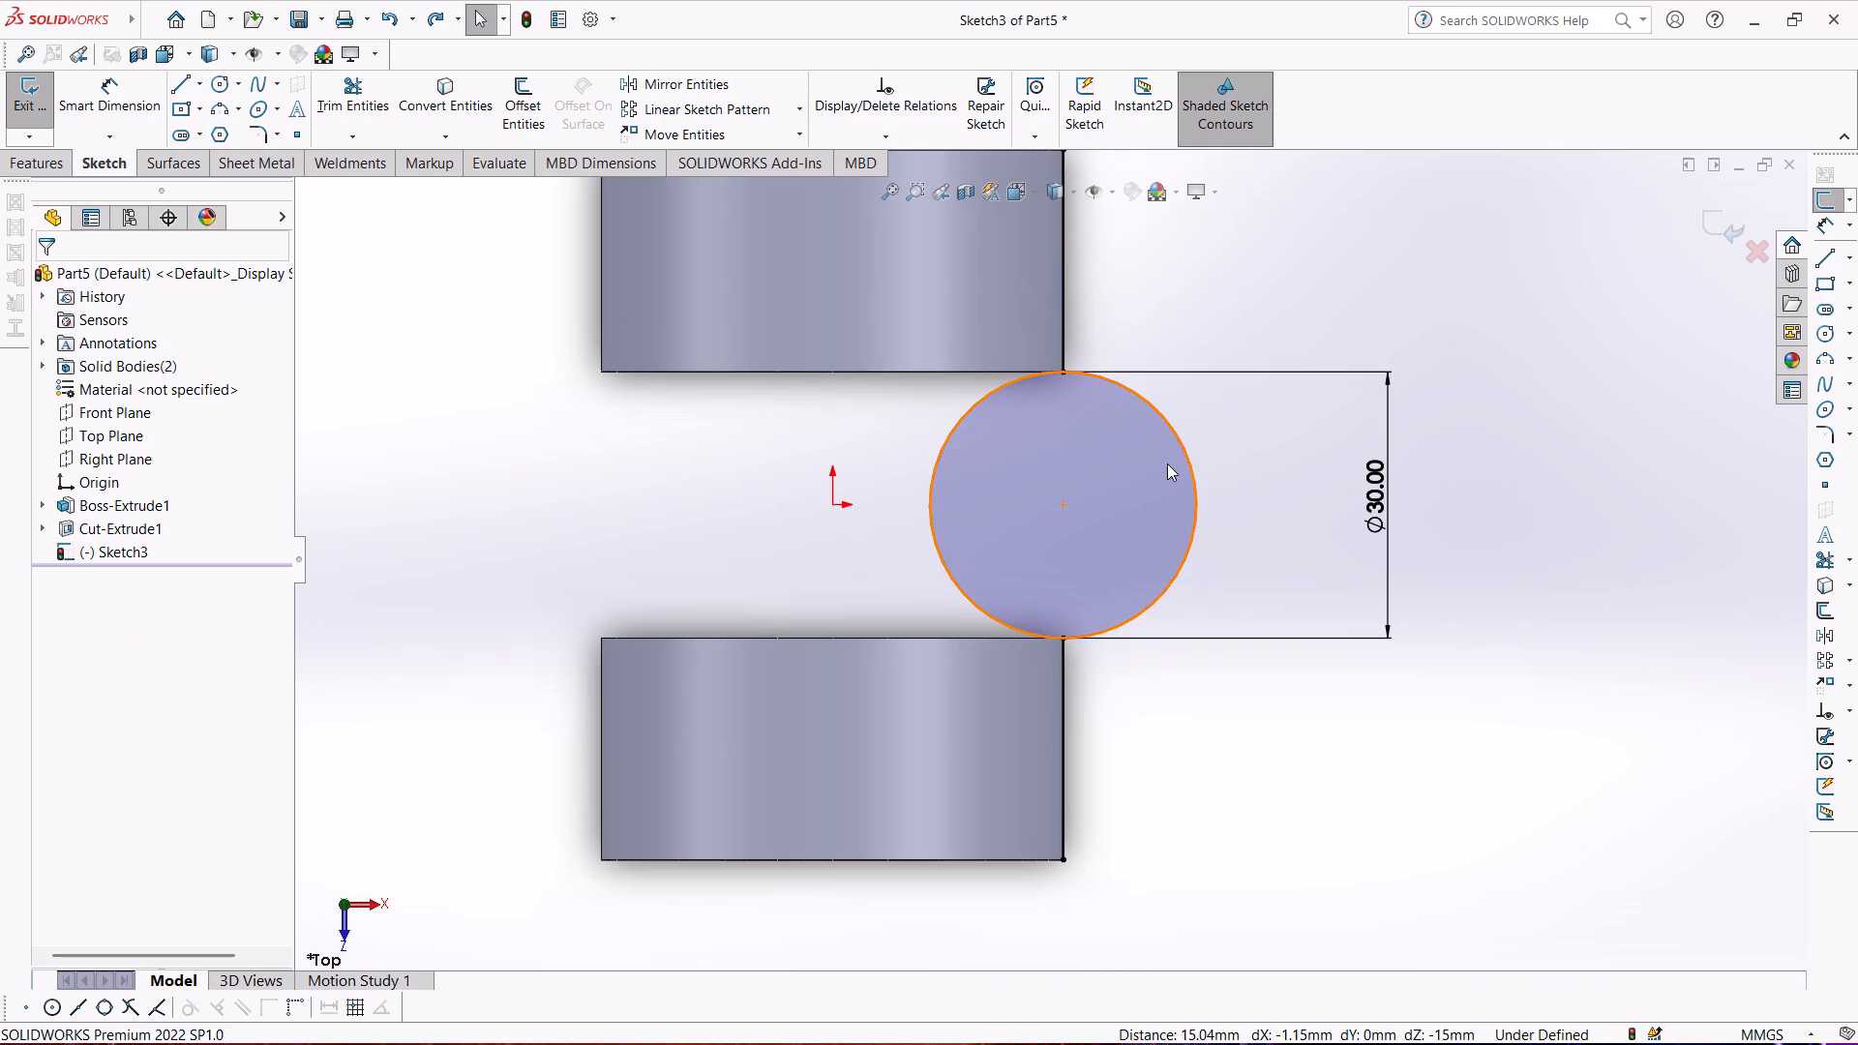
left_click(107, 100)
left_click(833, 508)
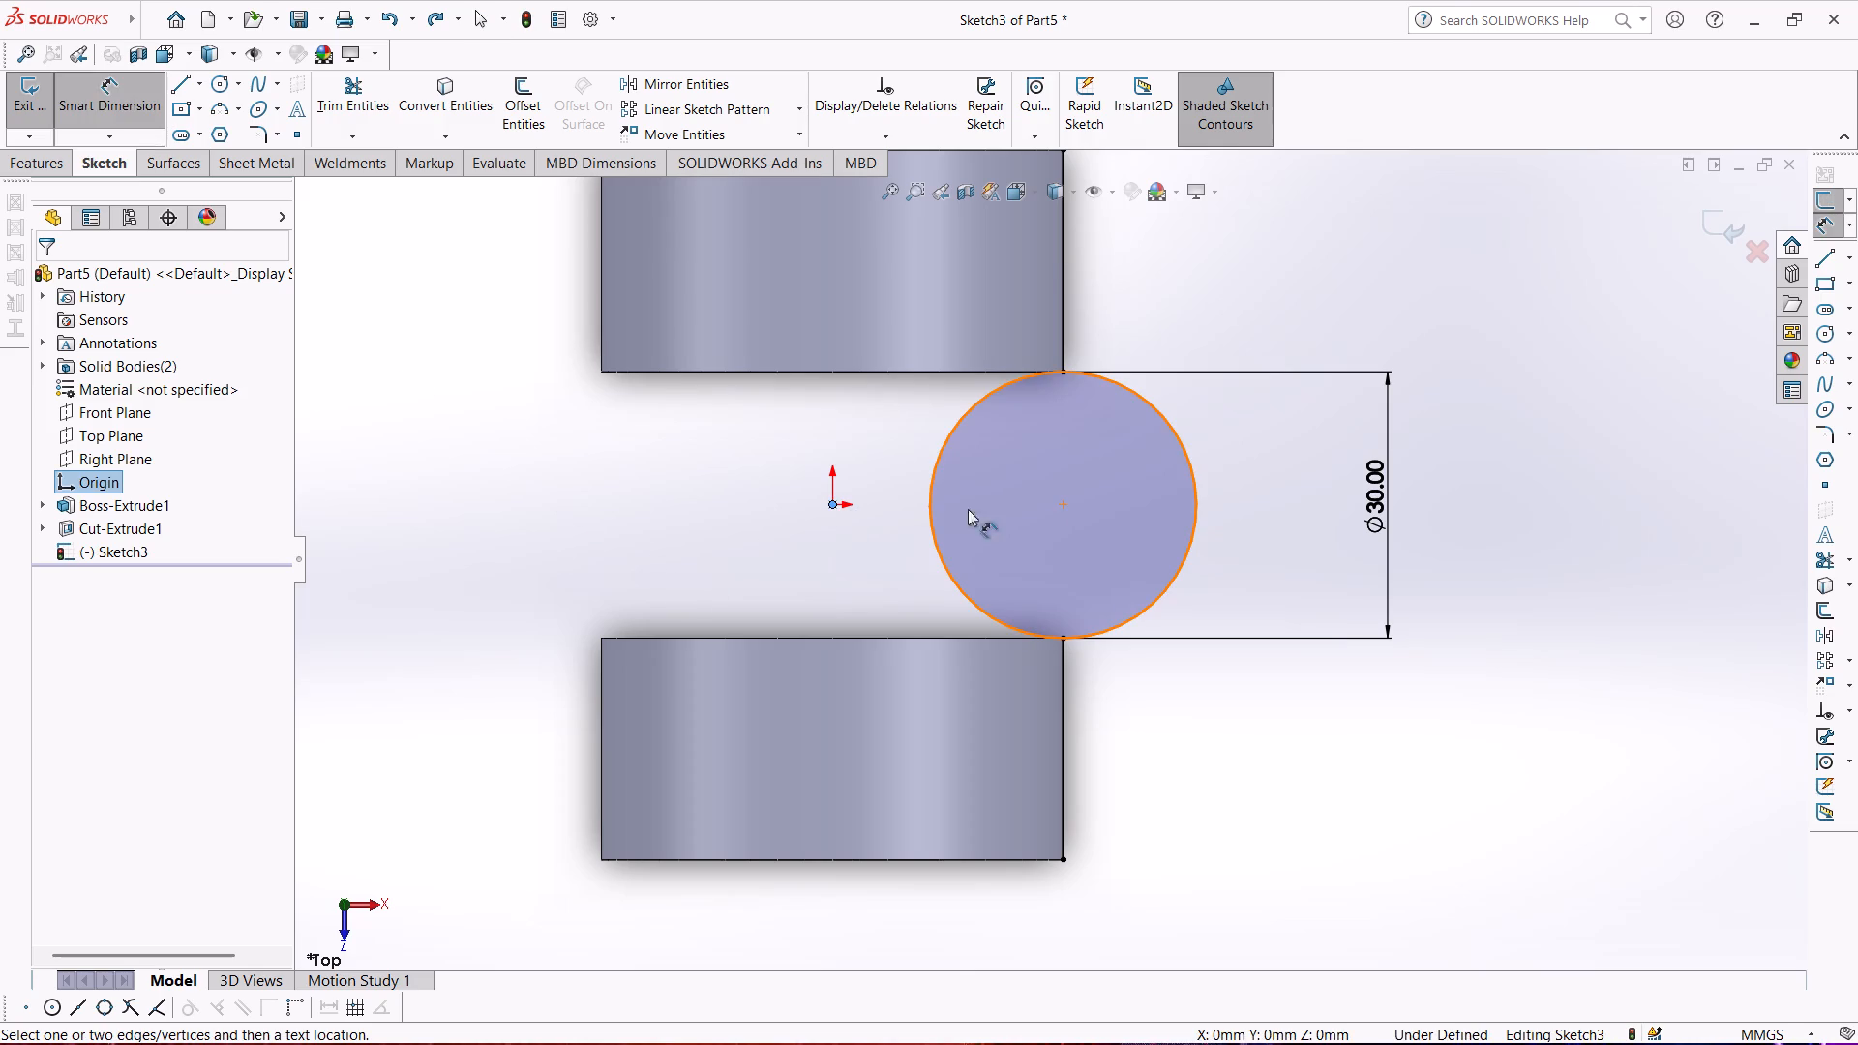
left_click(1064, 507)
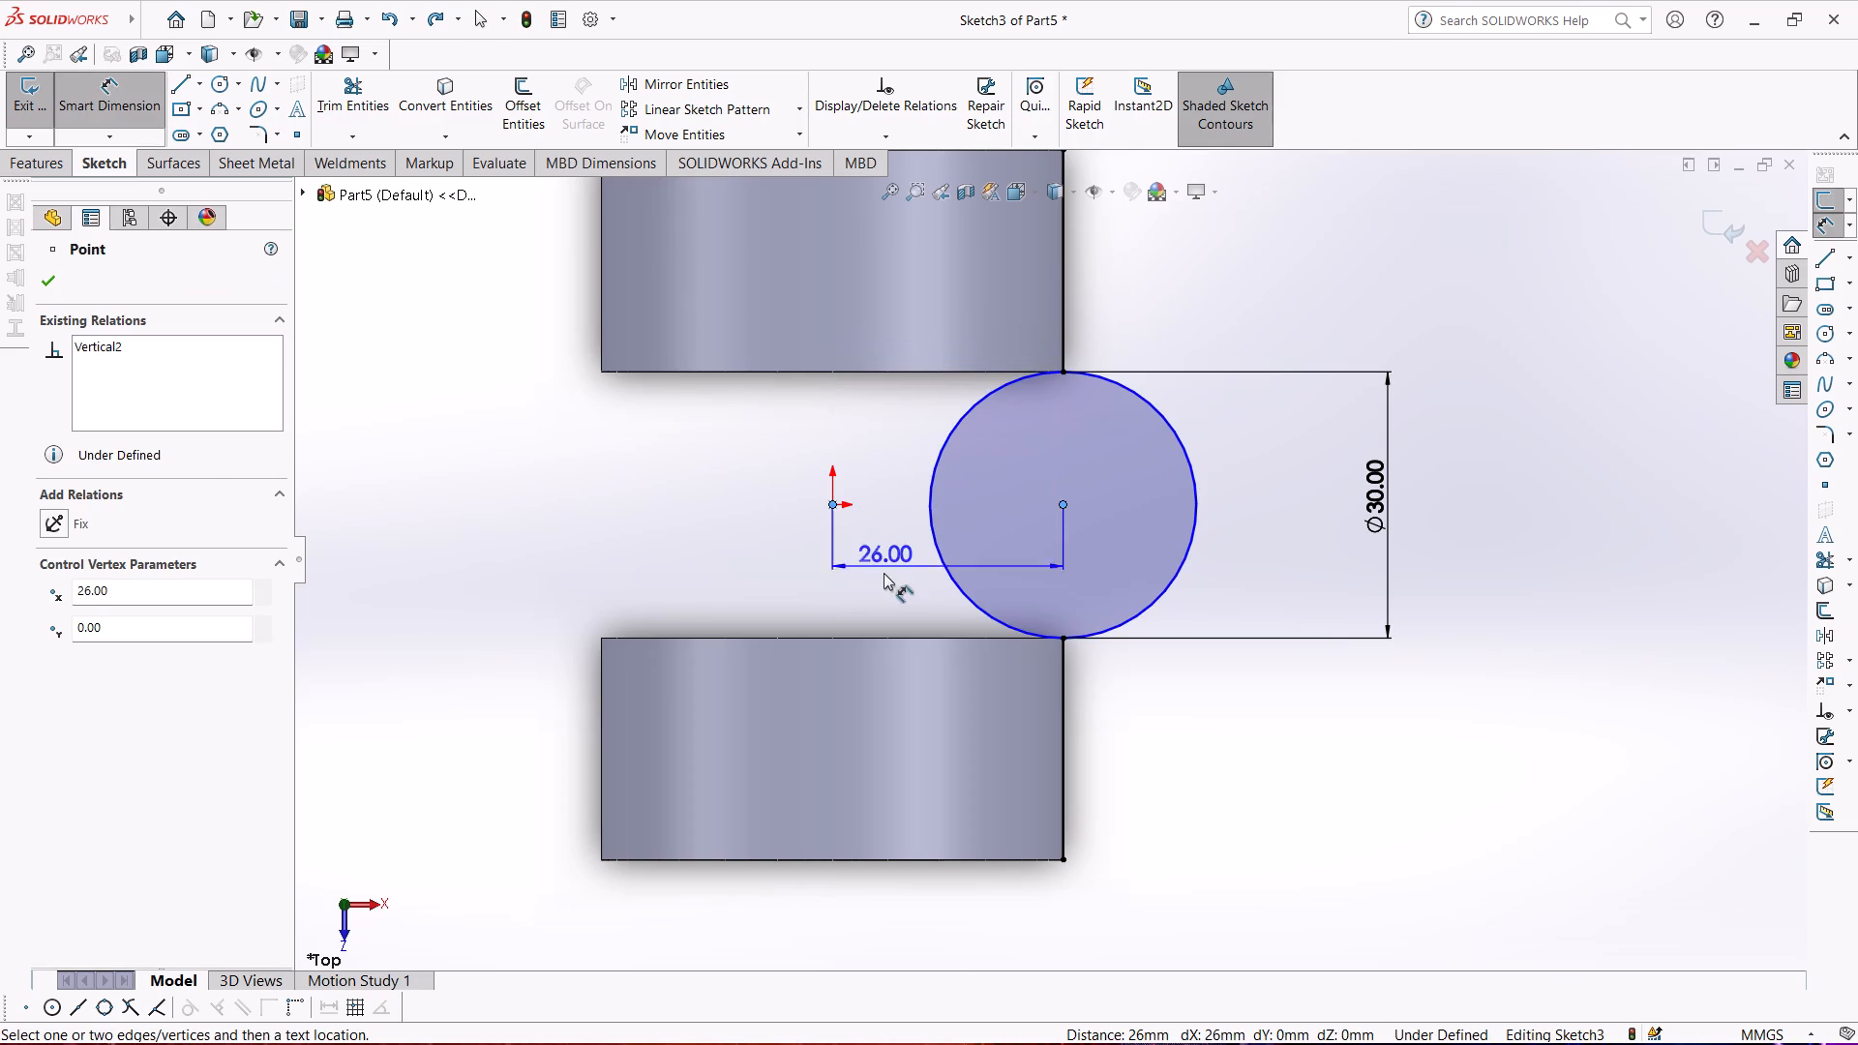
left_click(892, 534)
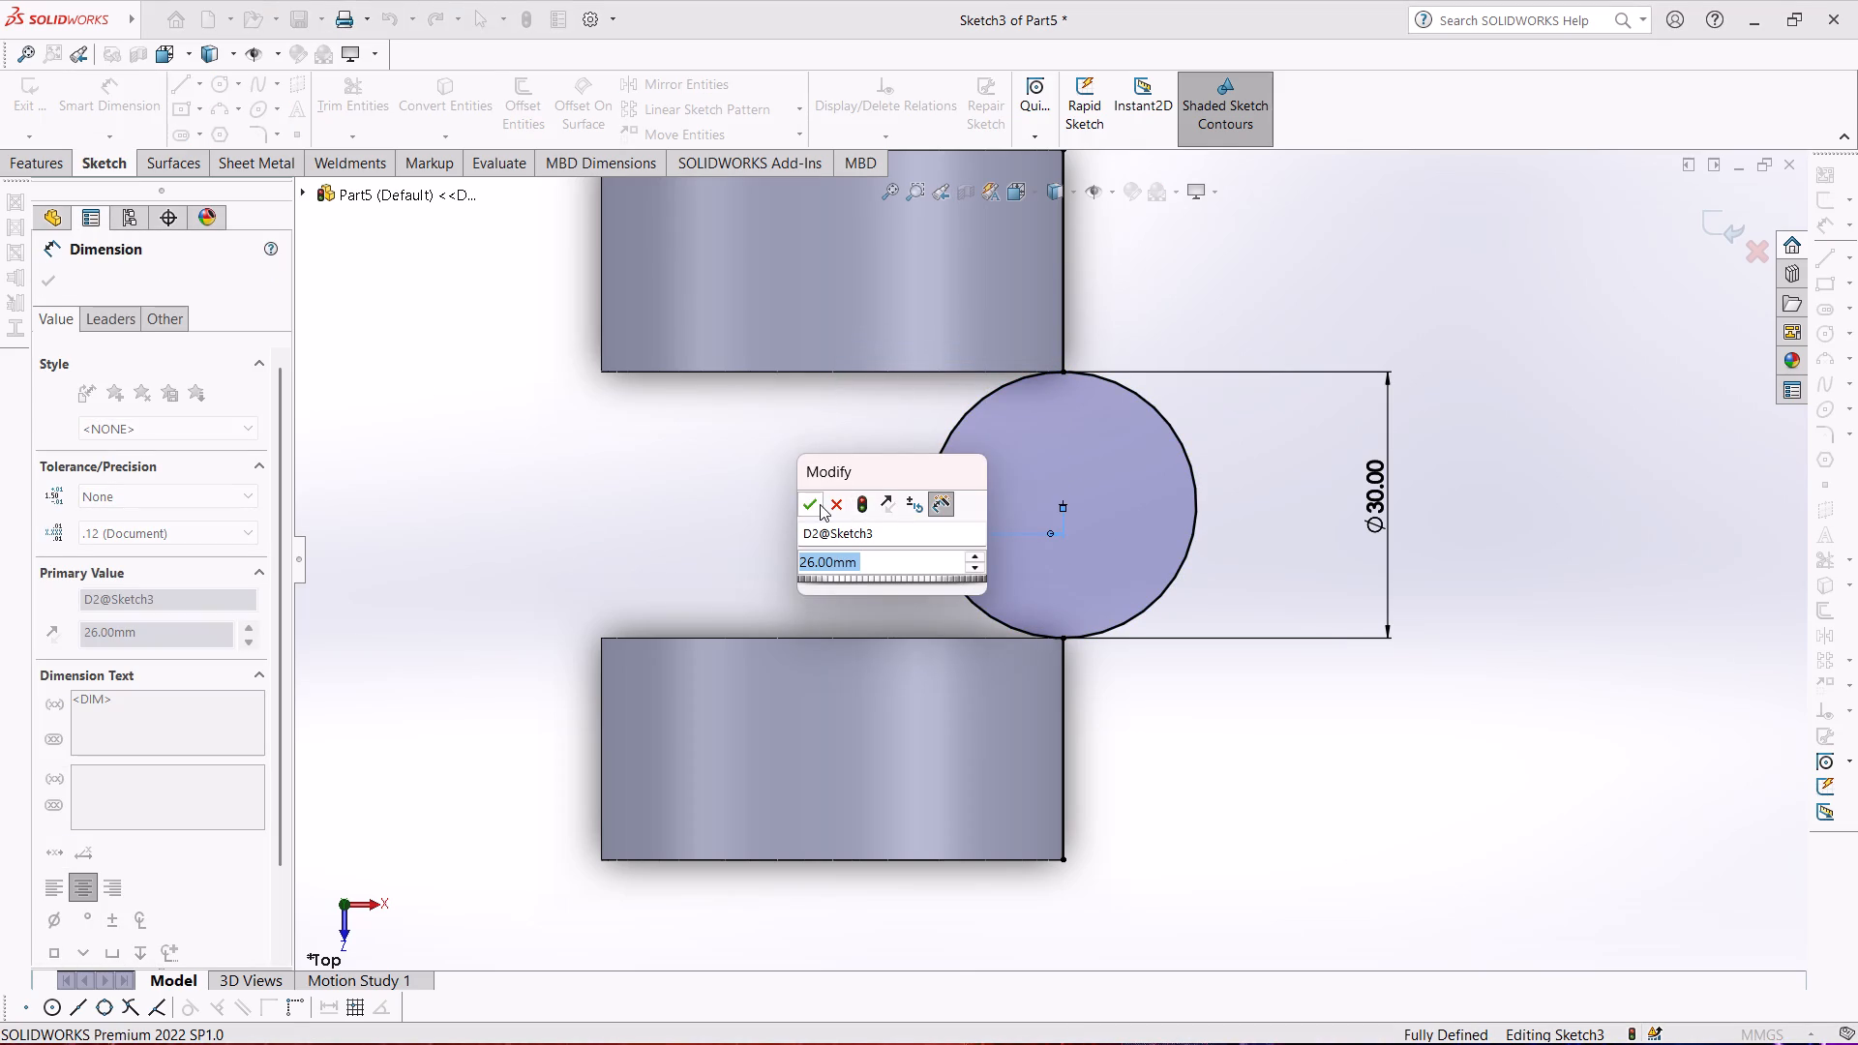
left_click(820, 504)
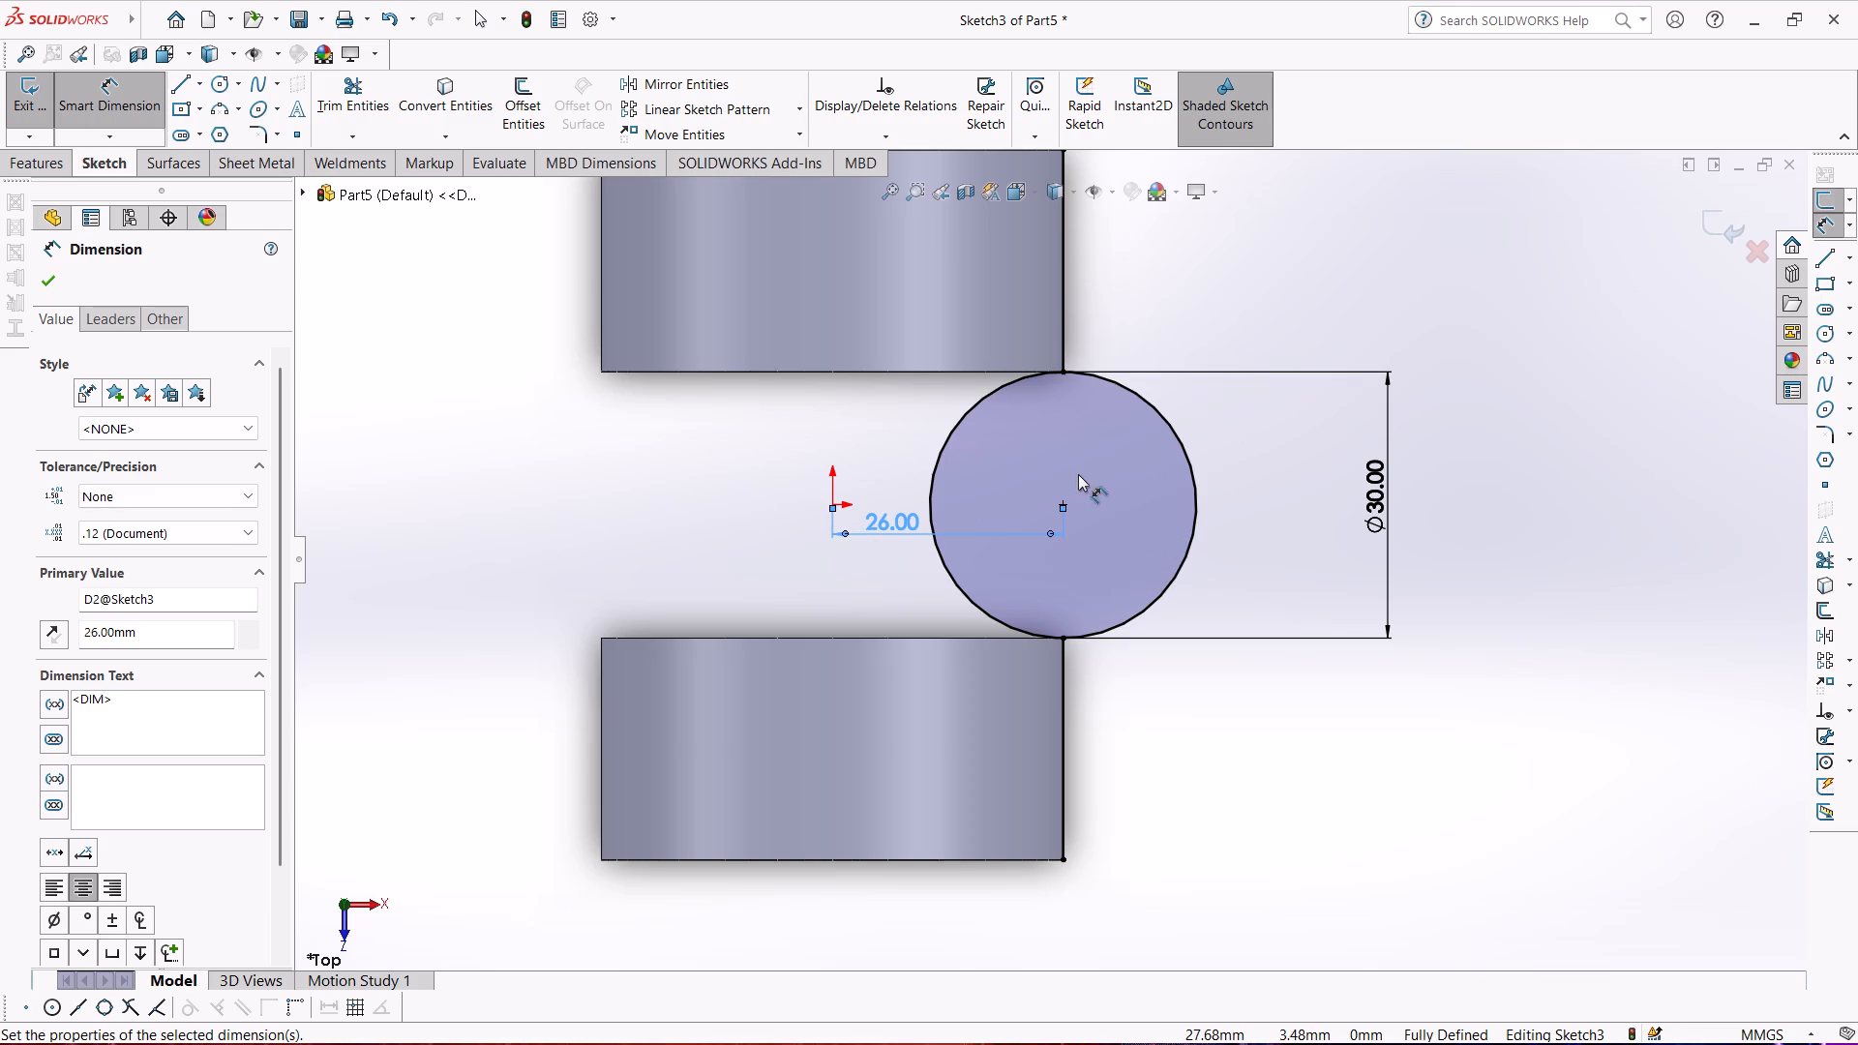
Sketch a larger circle with a radius of about 39.5 mm, concentric with the 30 mm circle.
scroll(1078, 474, "up", 2)
scroll(1088, 367, "down", 2)
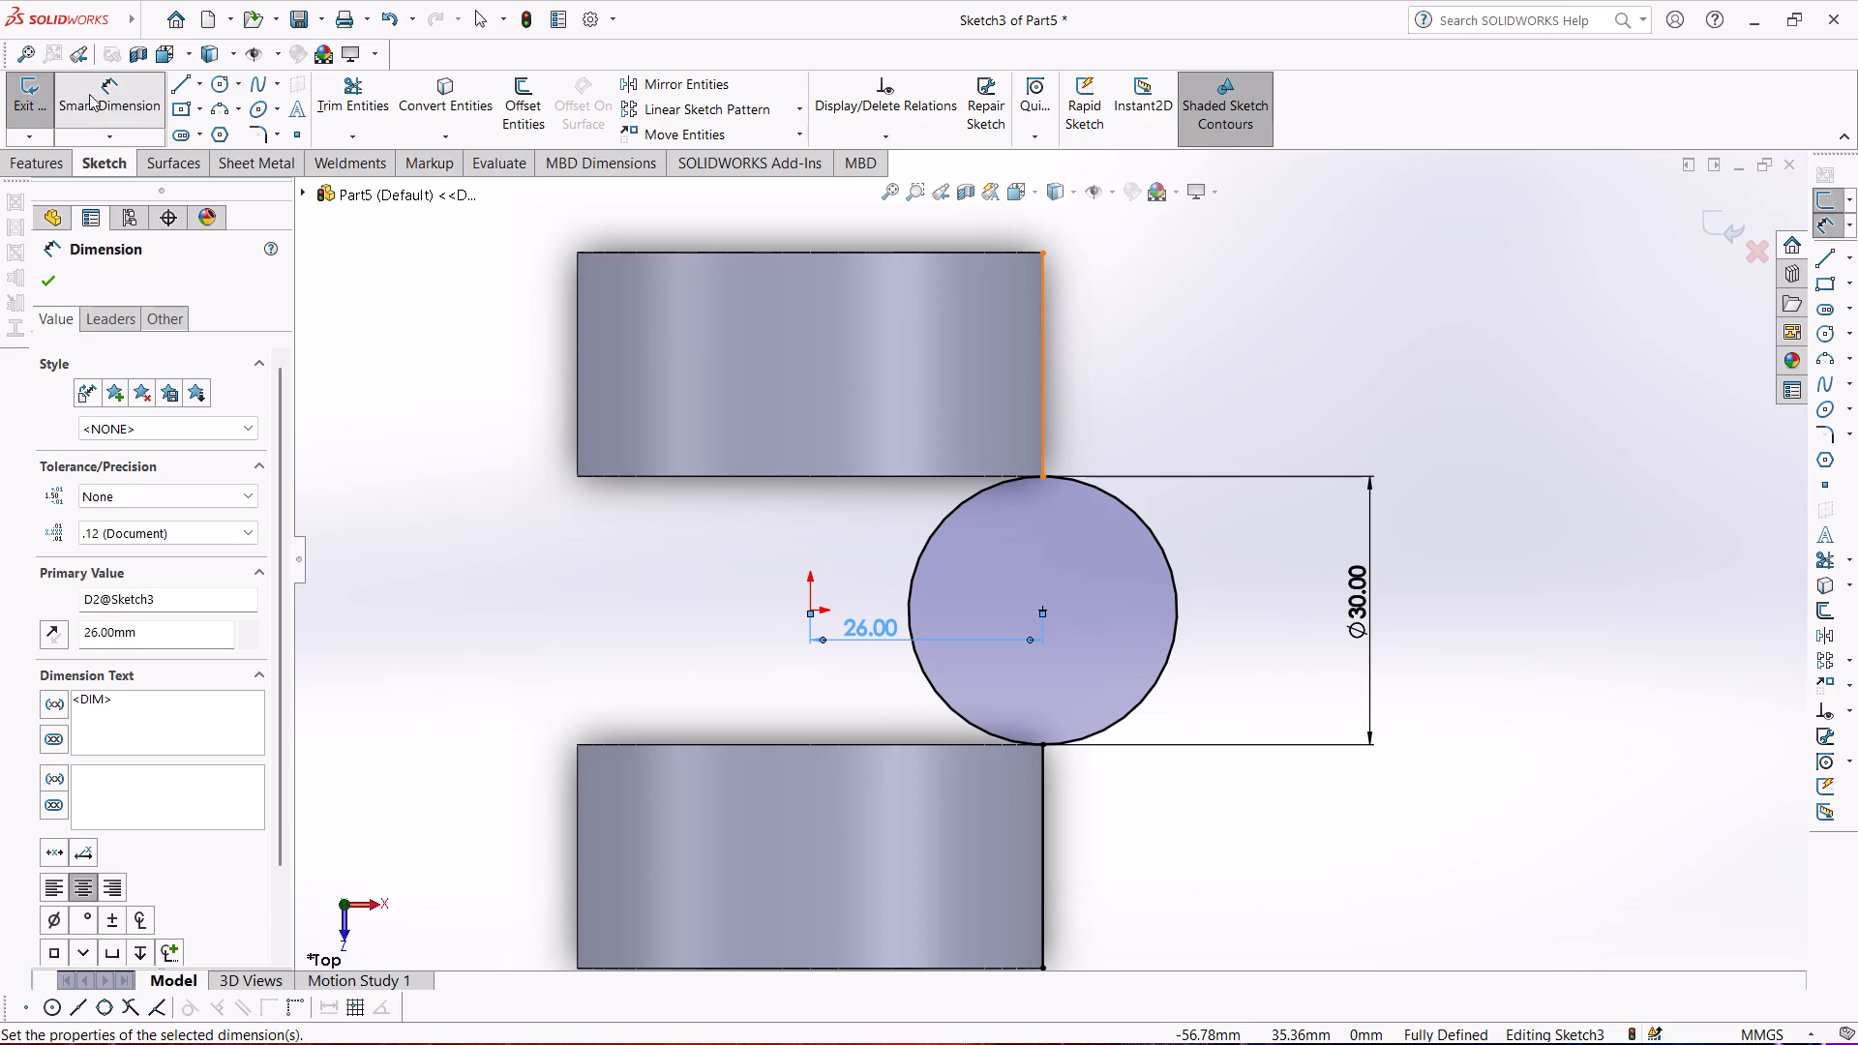
left_click(217, 87)
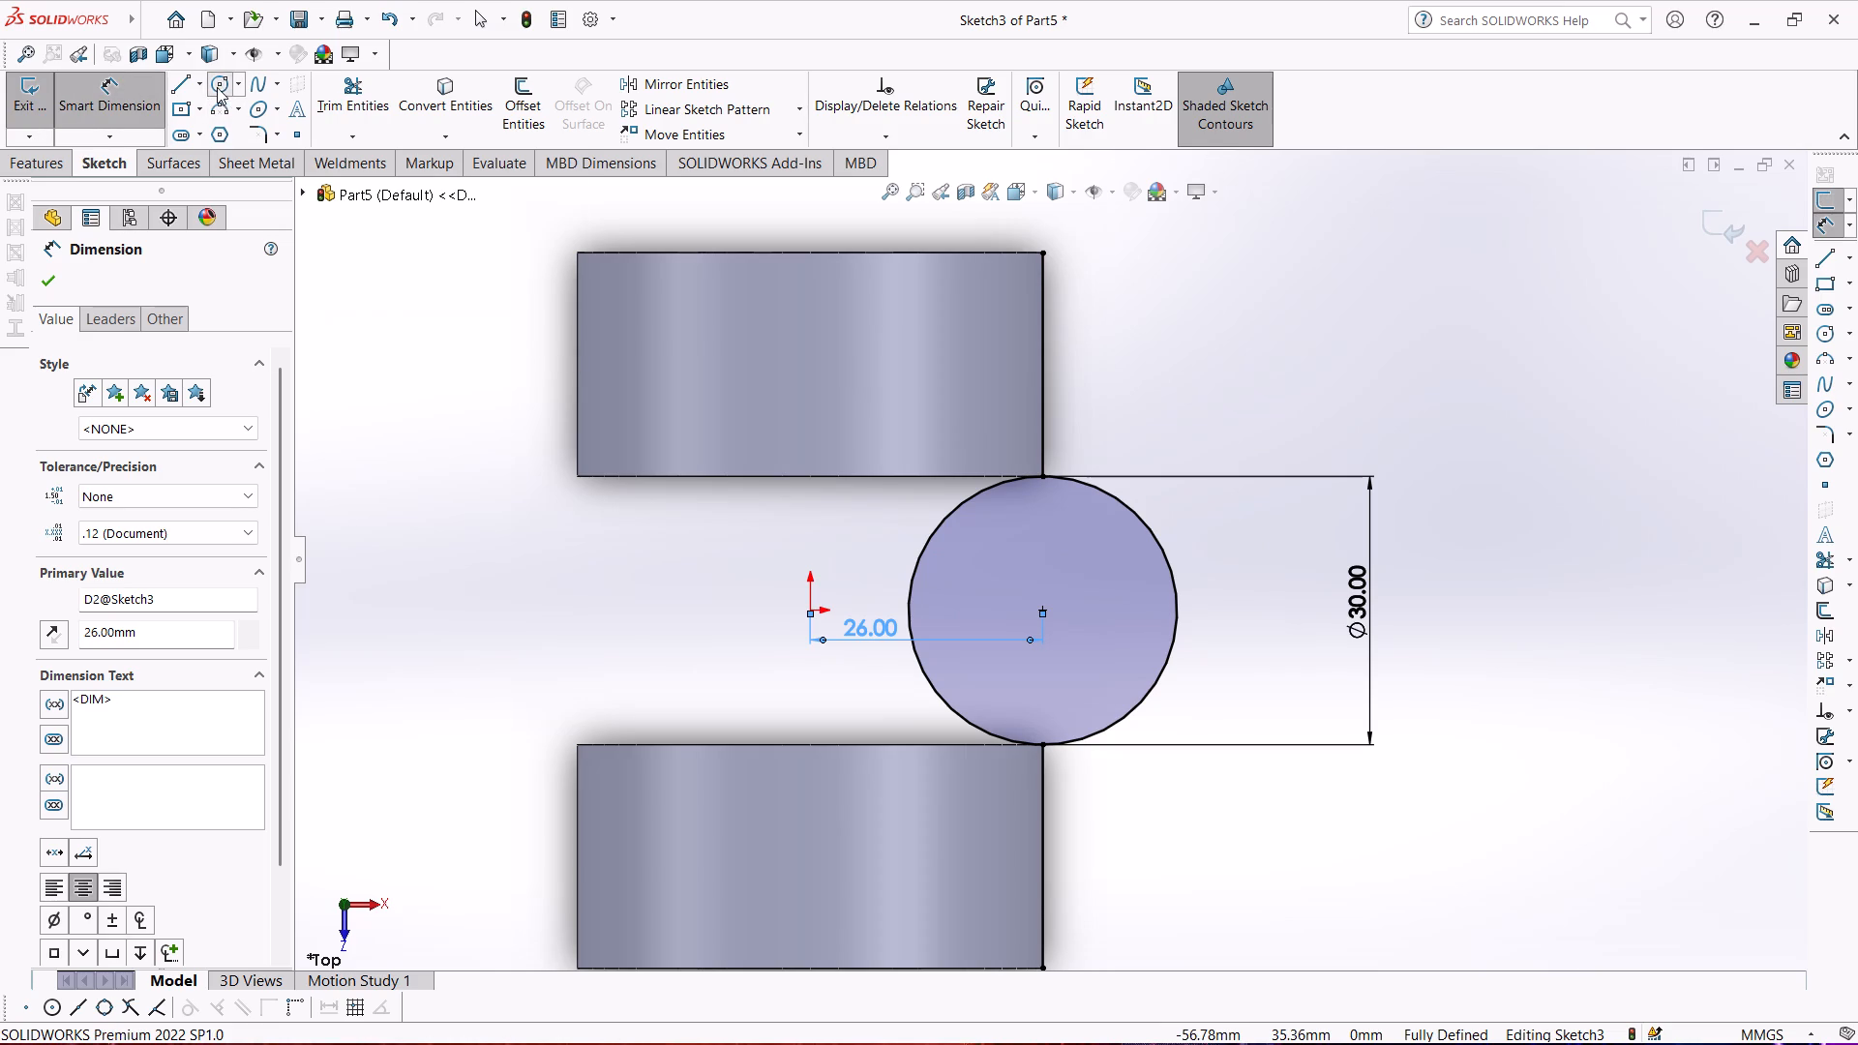
left_click(1042, 612)
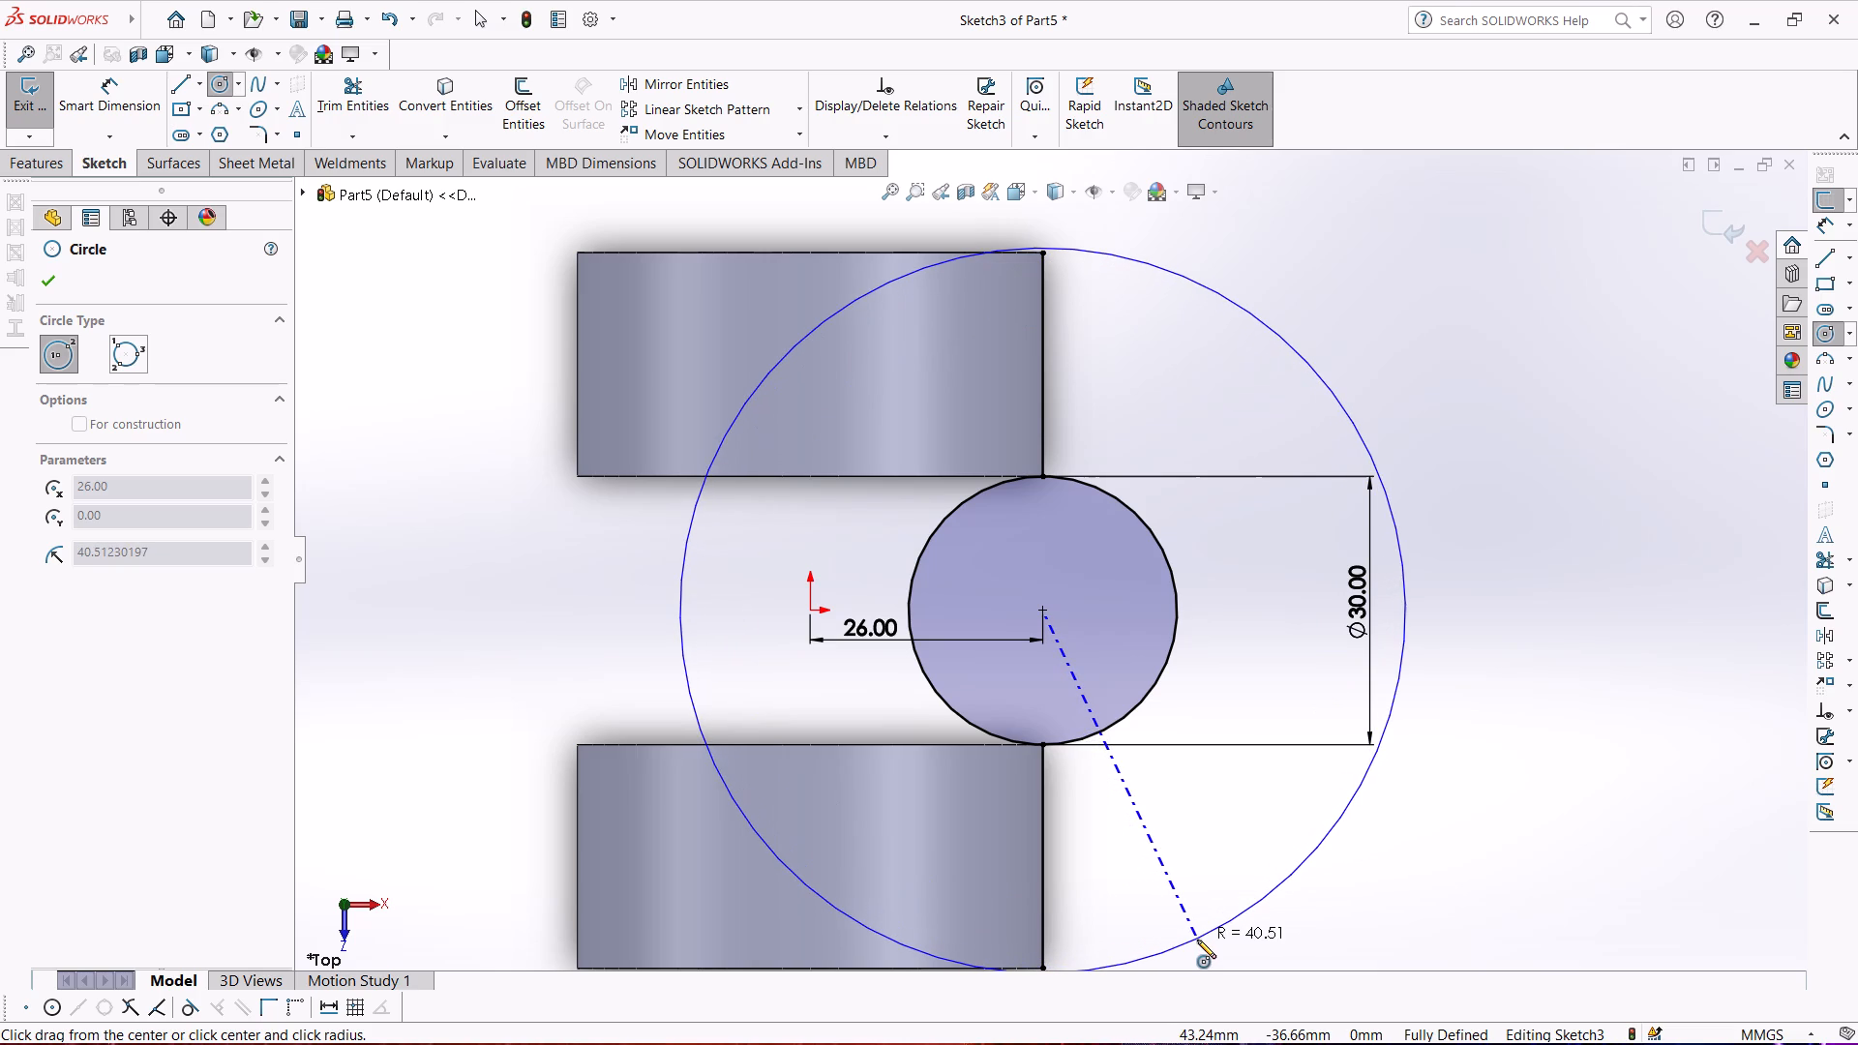
left_click(1198, 928)
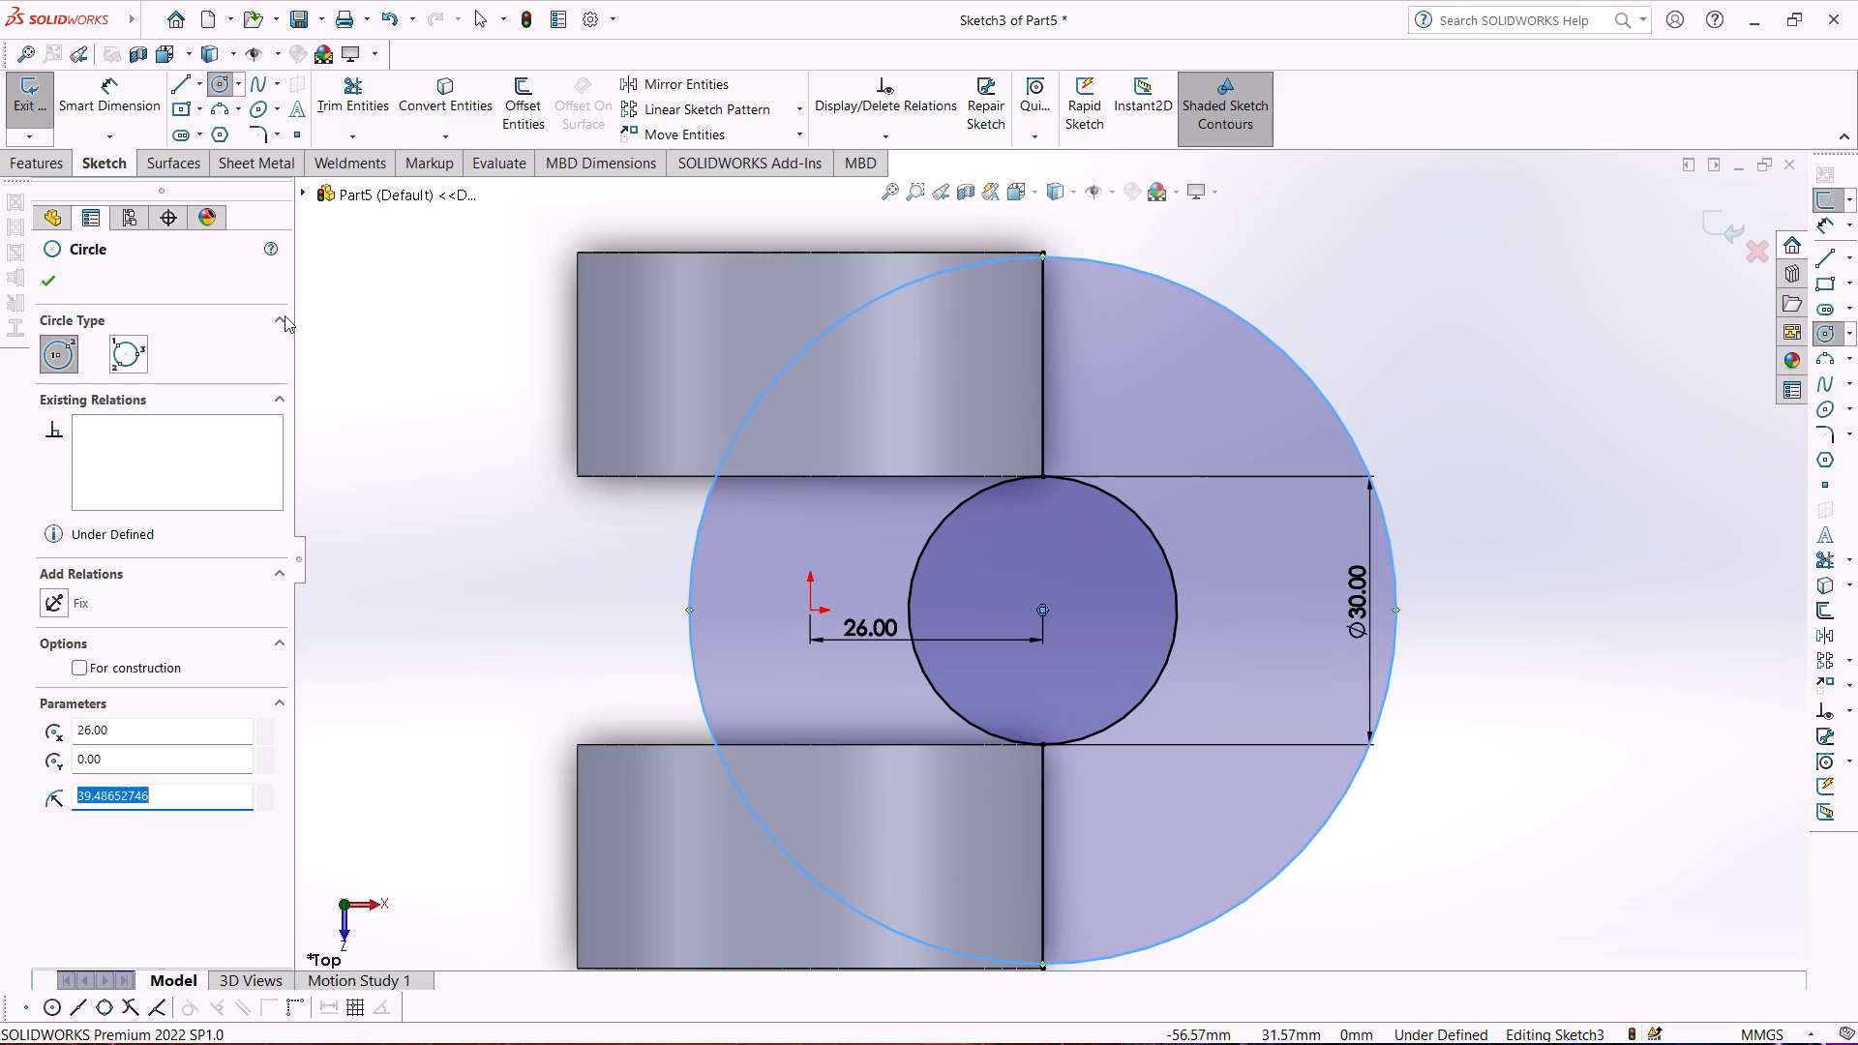
Dimension the larger circle's diameter as 80 mm.
left_click(105, 93)
left_click(1332, 409)
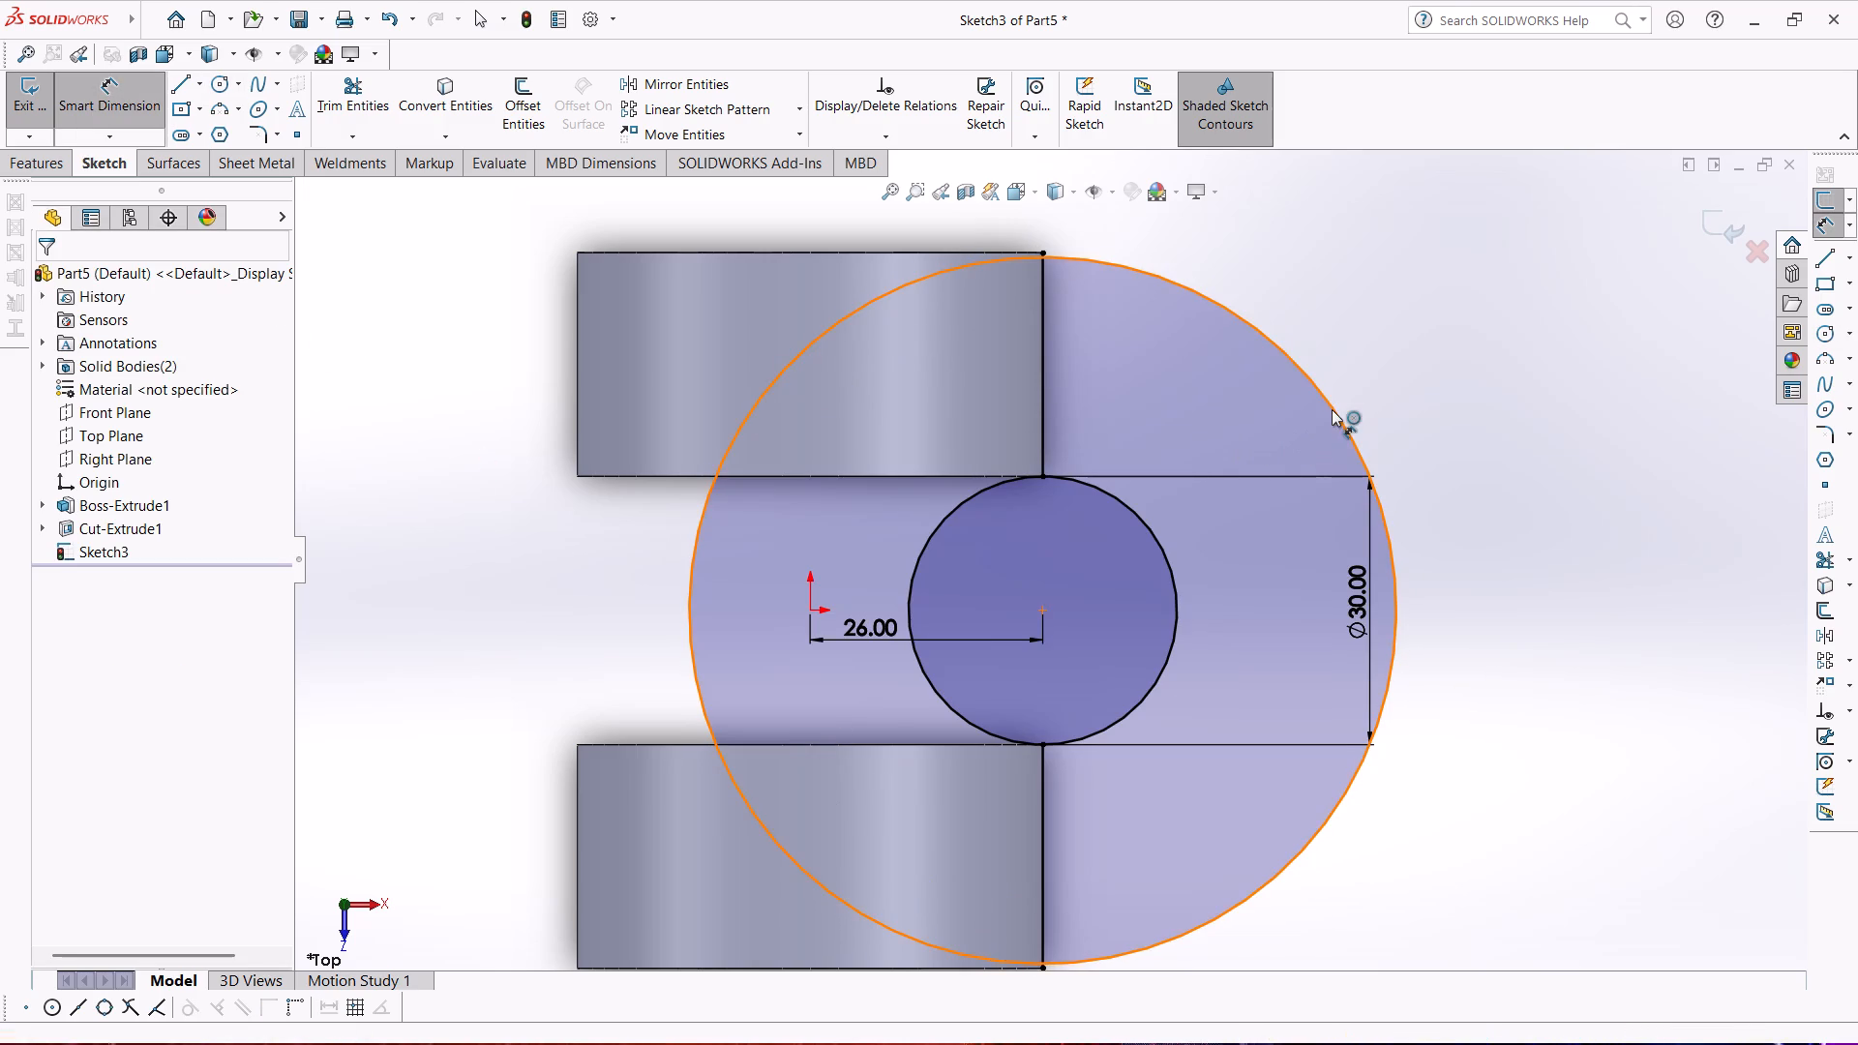
left_click(1442, 344)
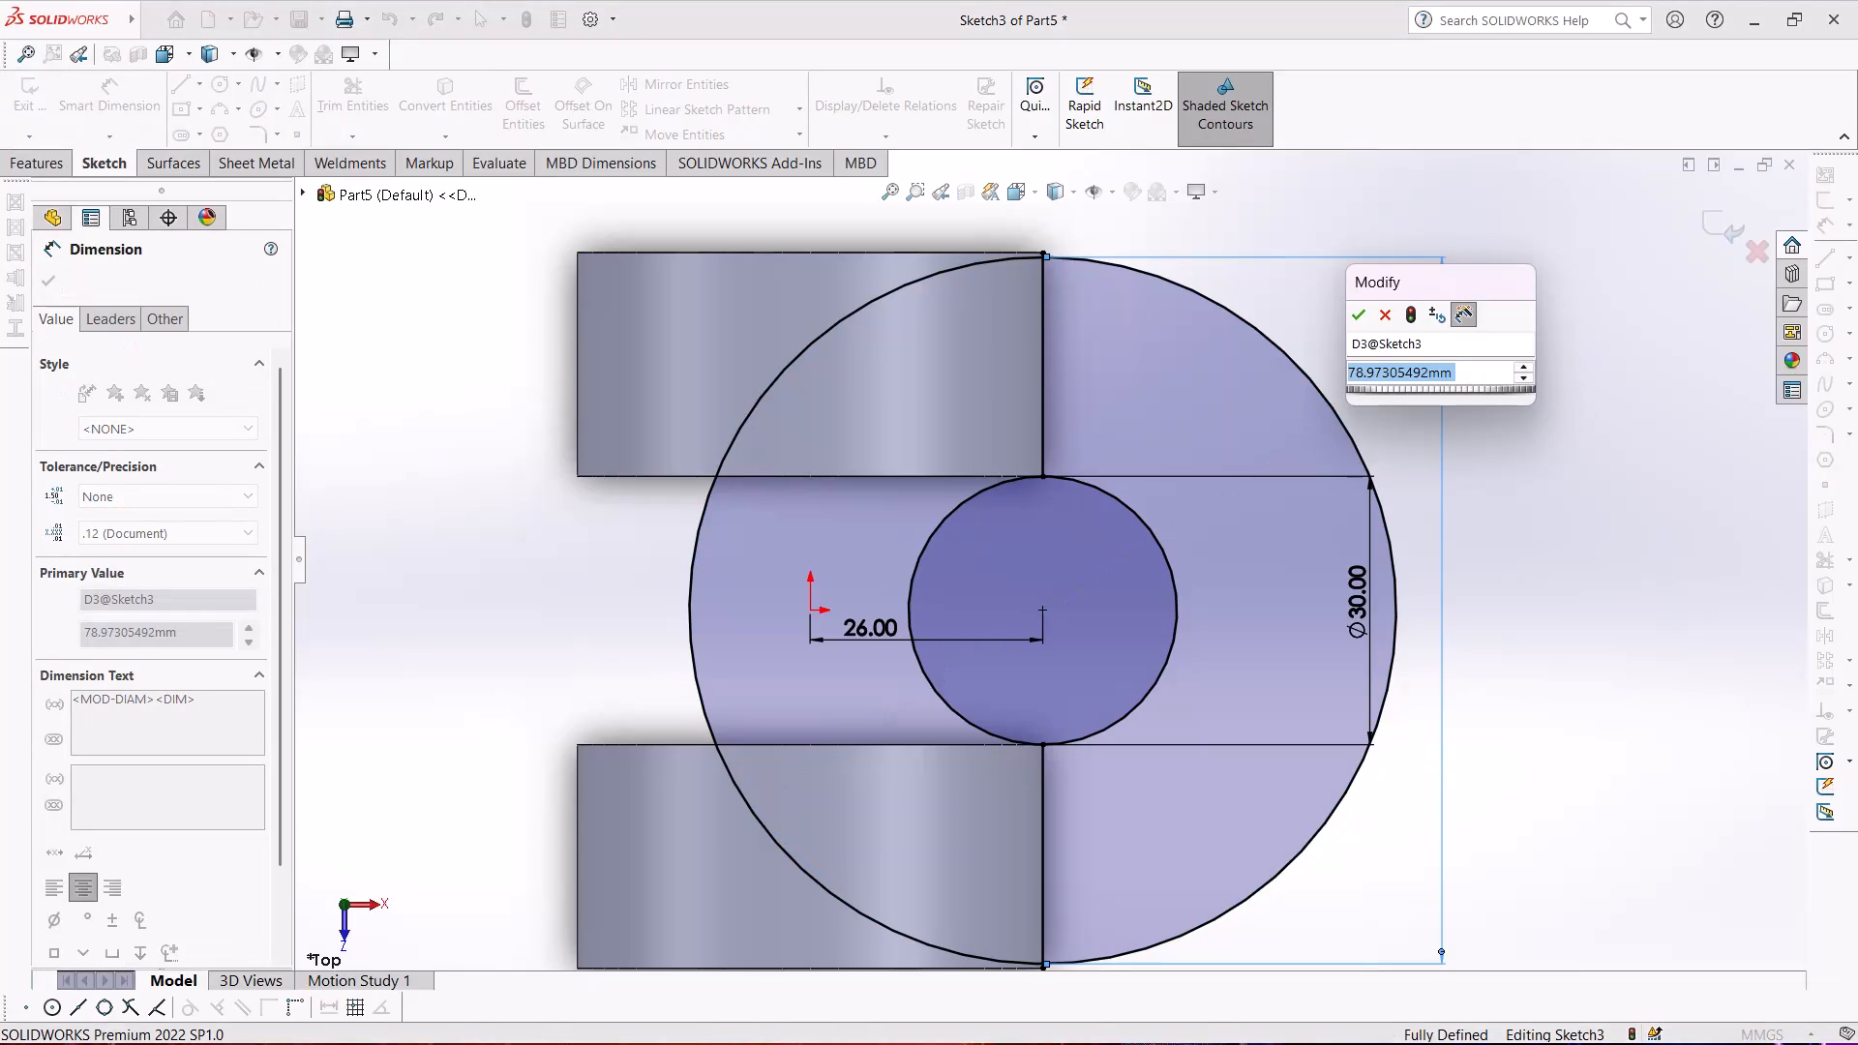
type("80")
key("Return")
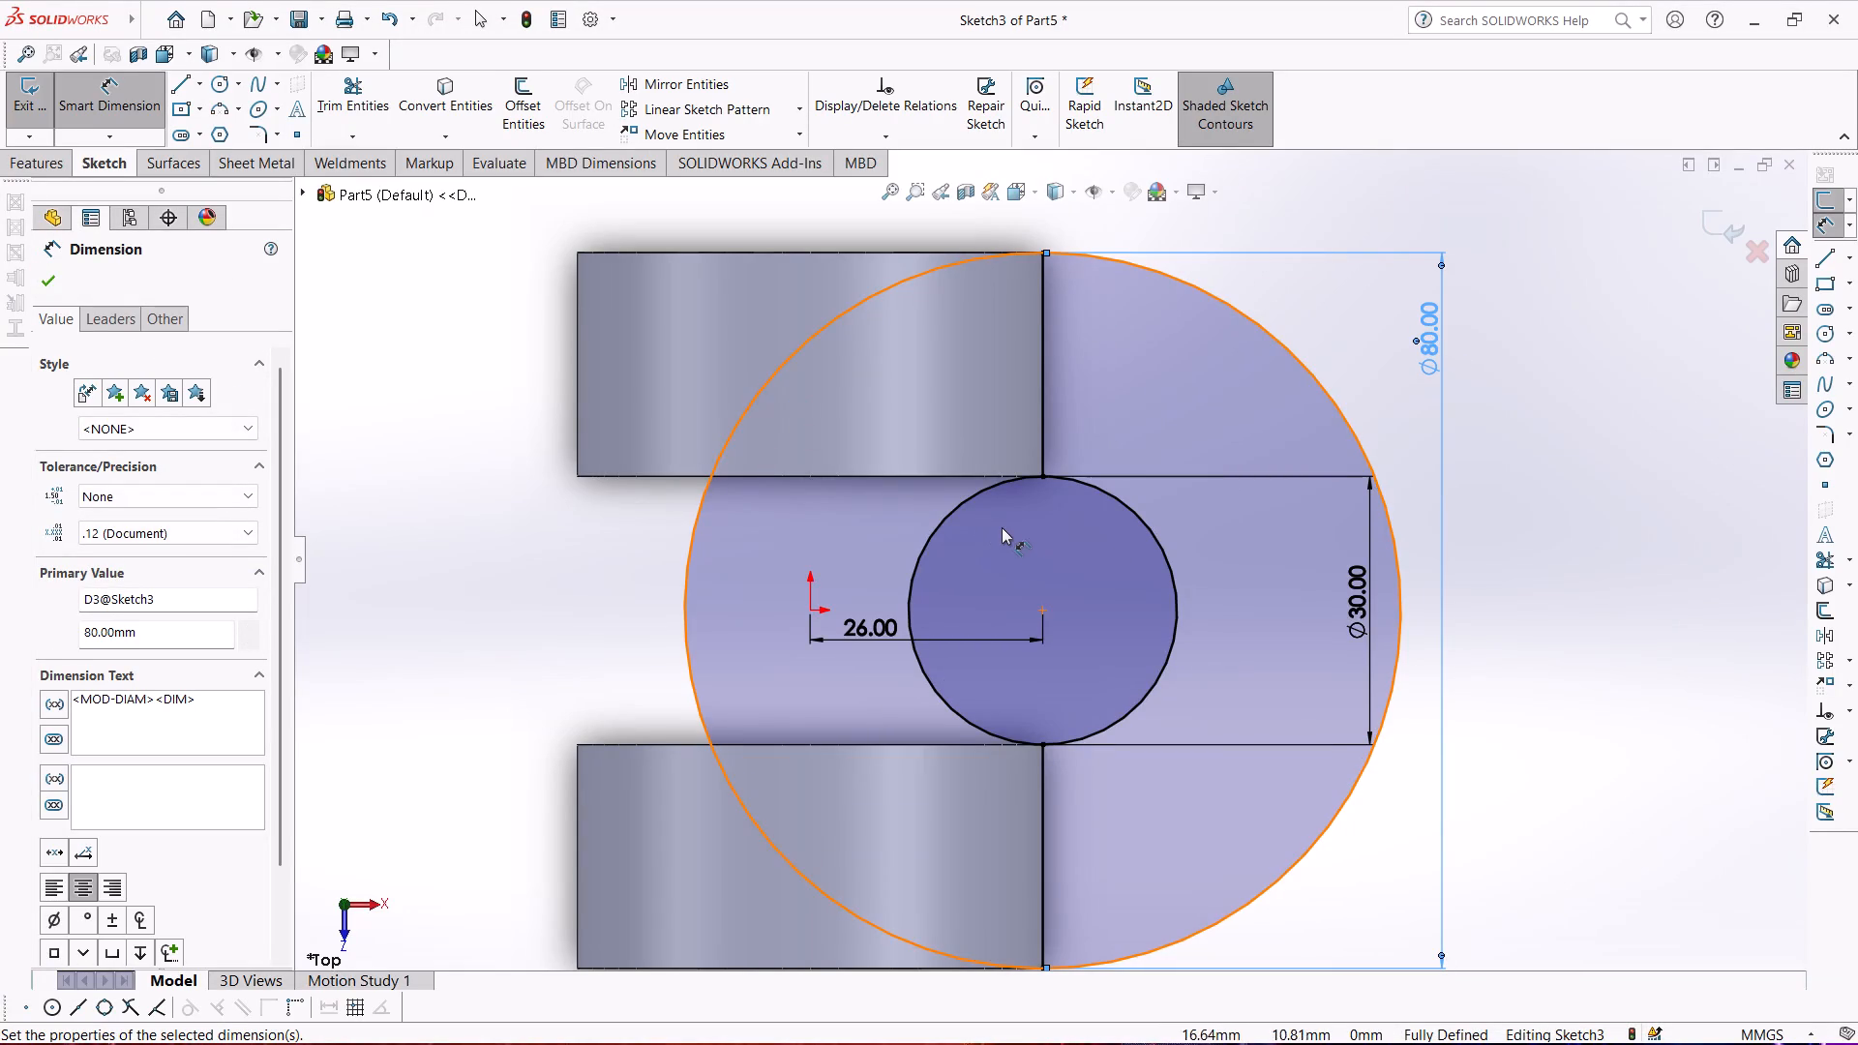
scroll(1008, 531, "up", 2)
scroll(1088, 552, "down", 2)
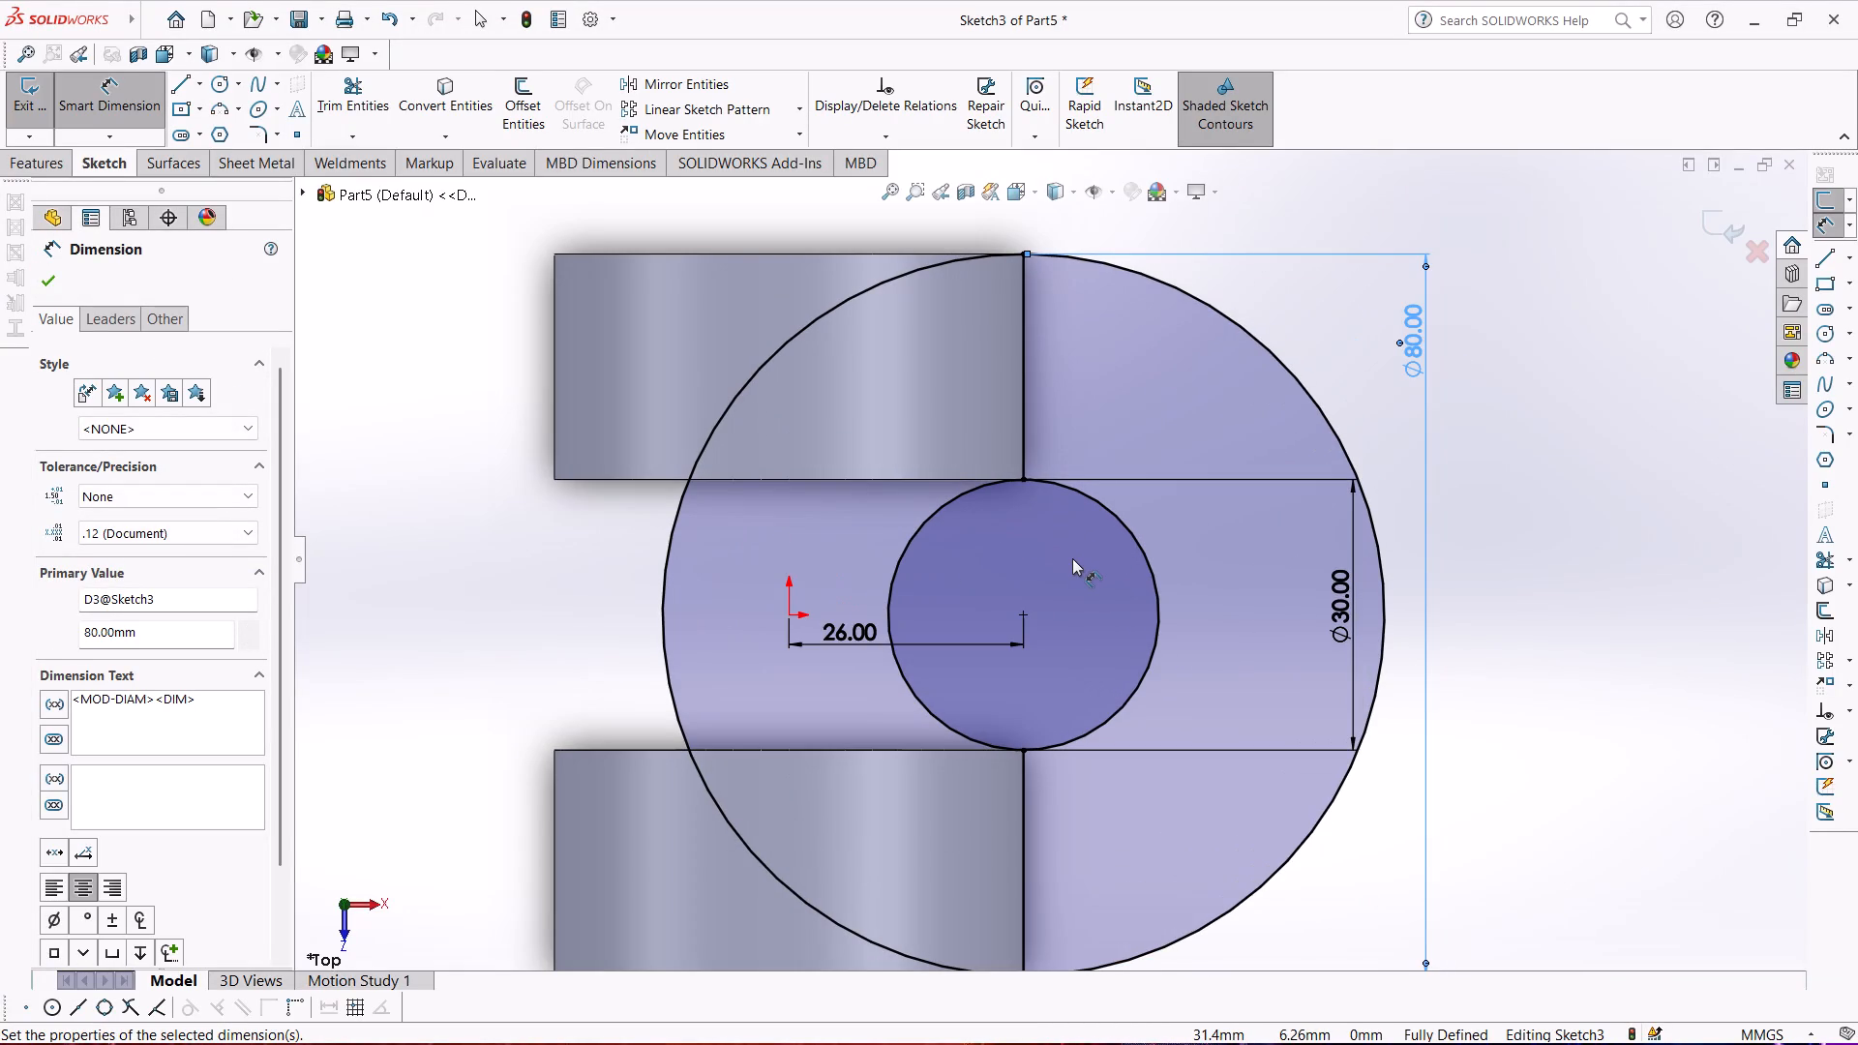
left_click(42, 278)
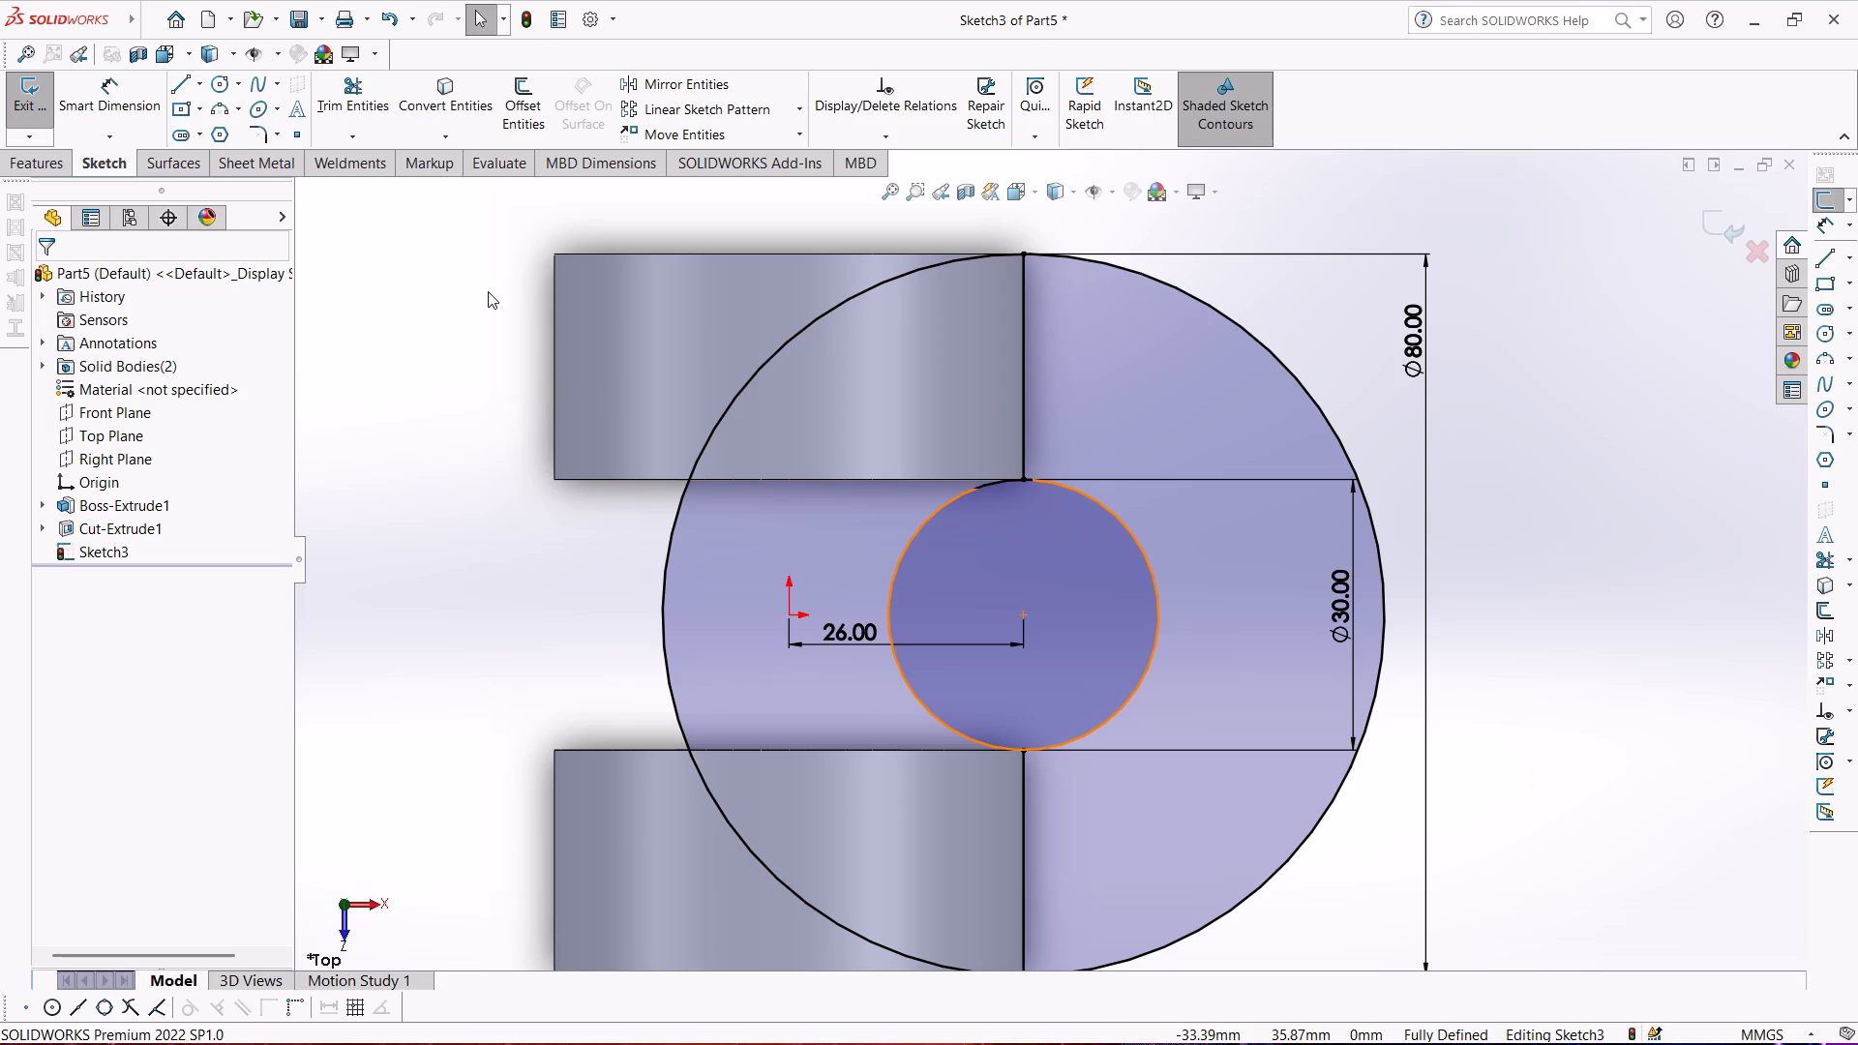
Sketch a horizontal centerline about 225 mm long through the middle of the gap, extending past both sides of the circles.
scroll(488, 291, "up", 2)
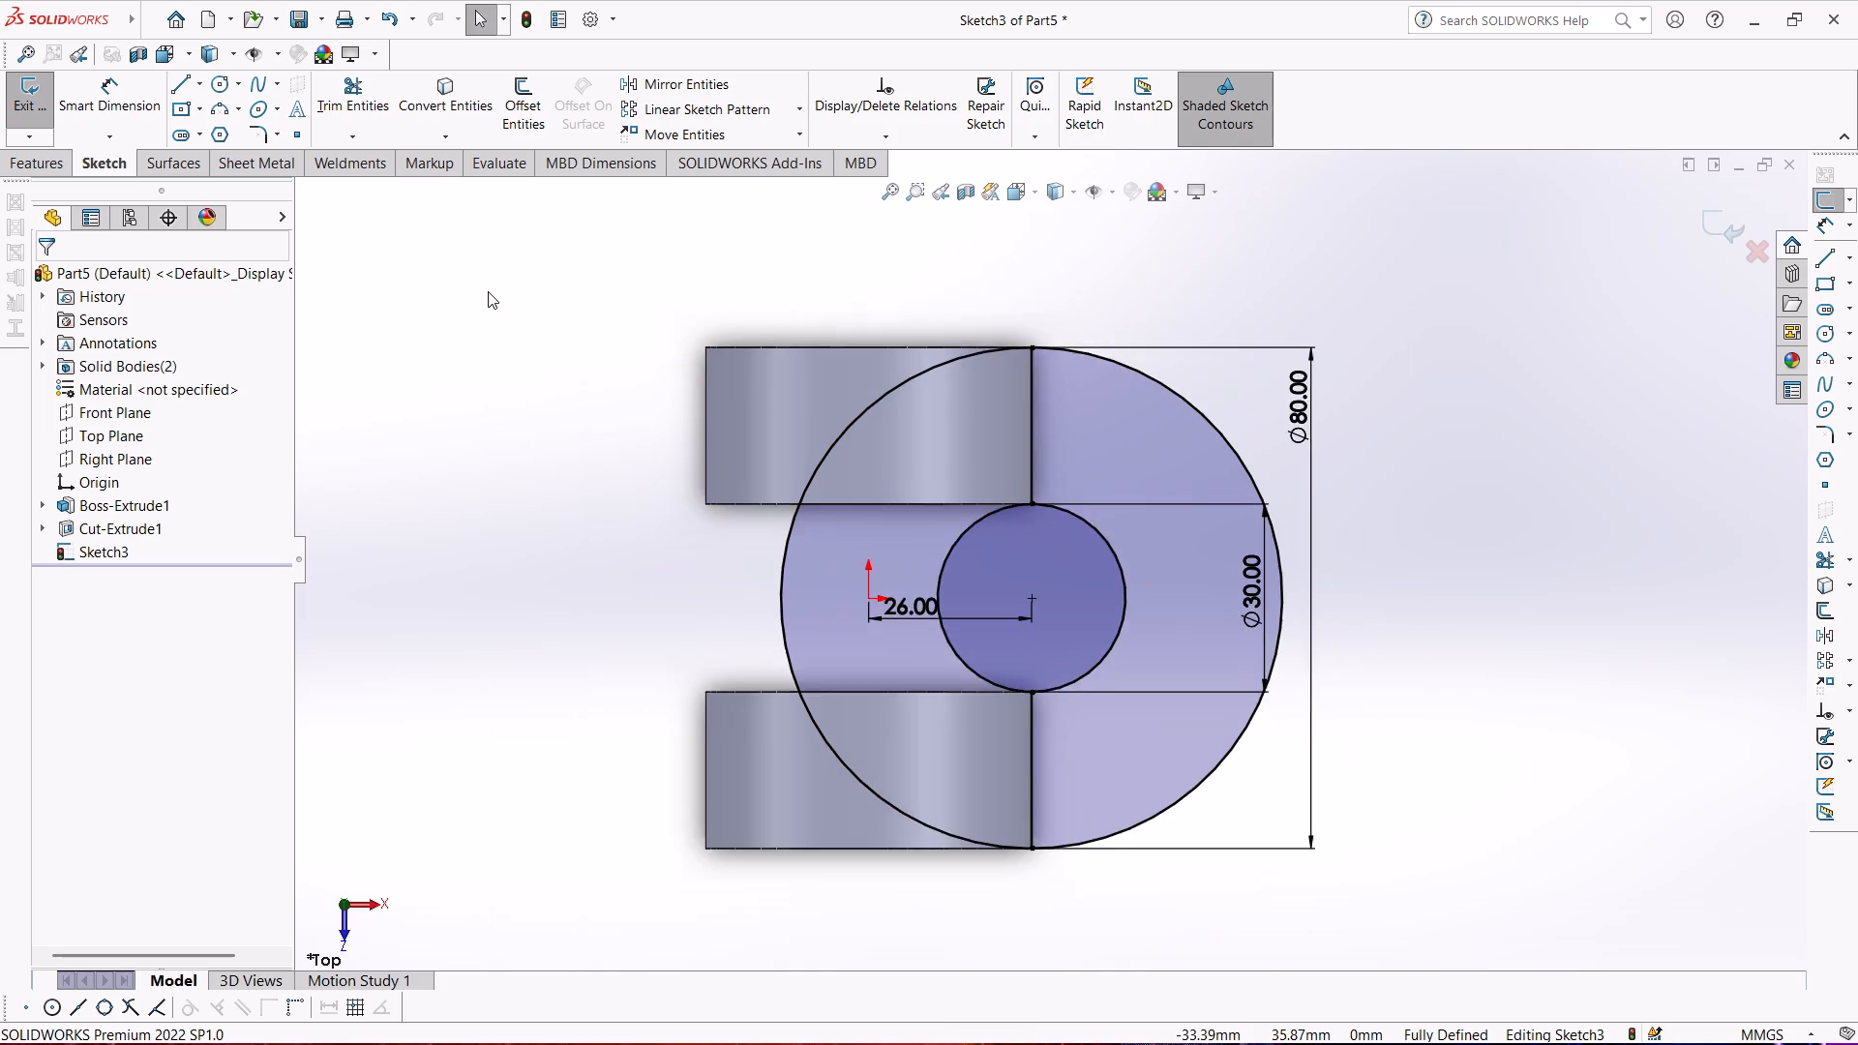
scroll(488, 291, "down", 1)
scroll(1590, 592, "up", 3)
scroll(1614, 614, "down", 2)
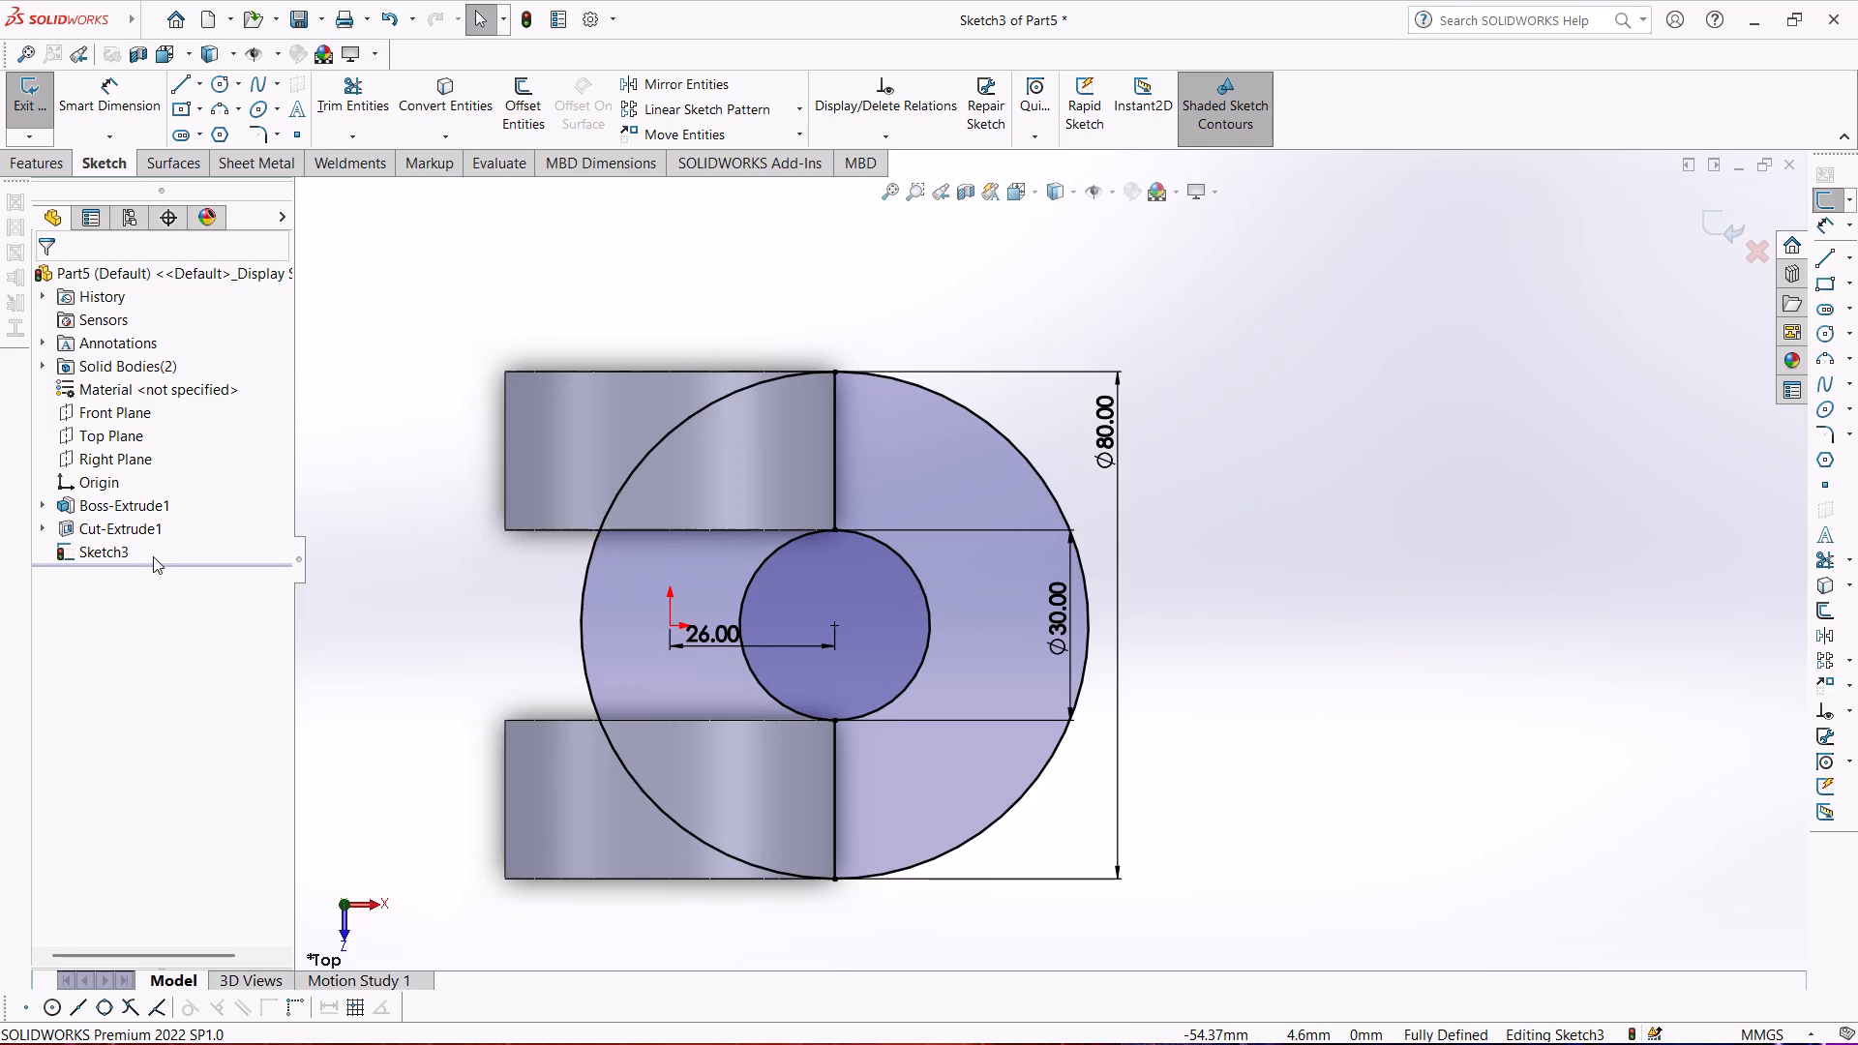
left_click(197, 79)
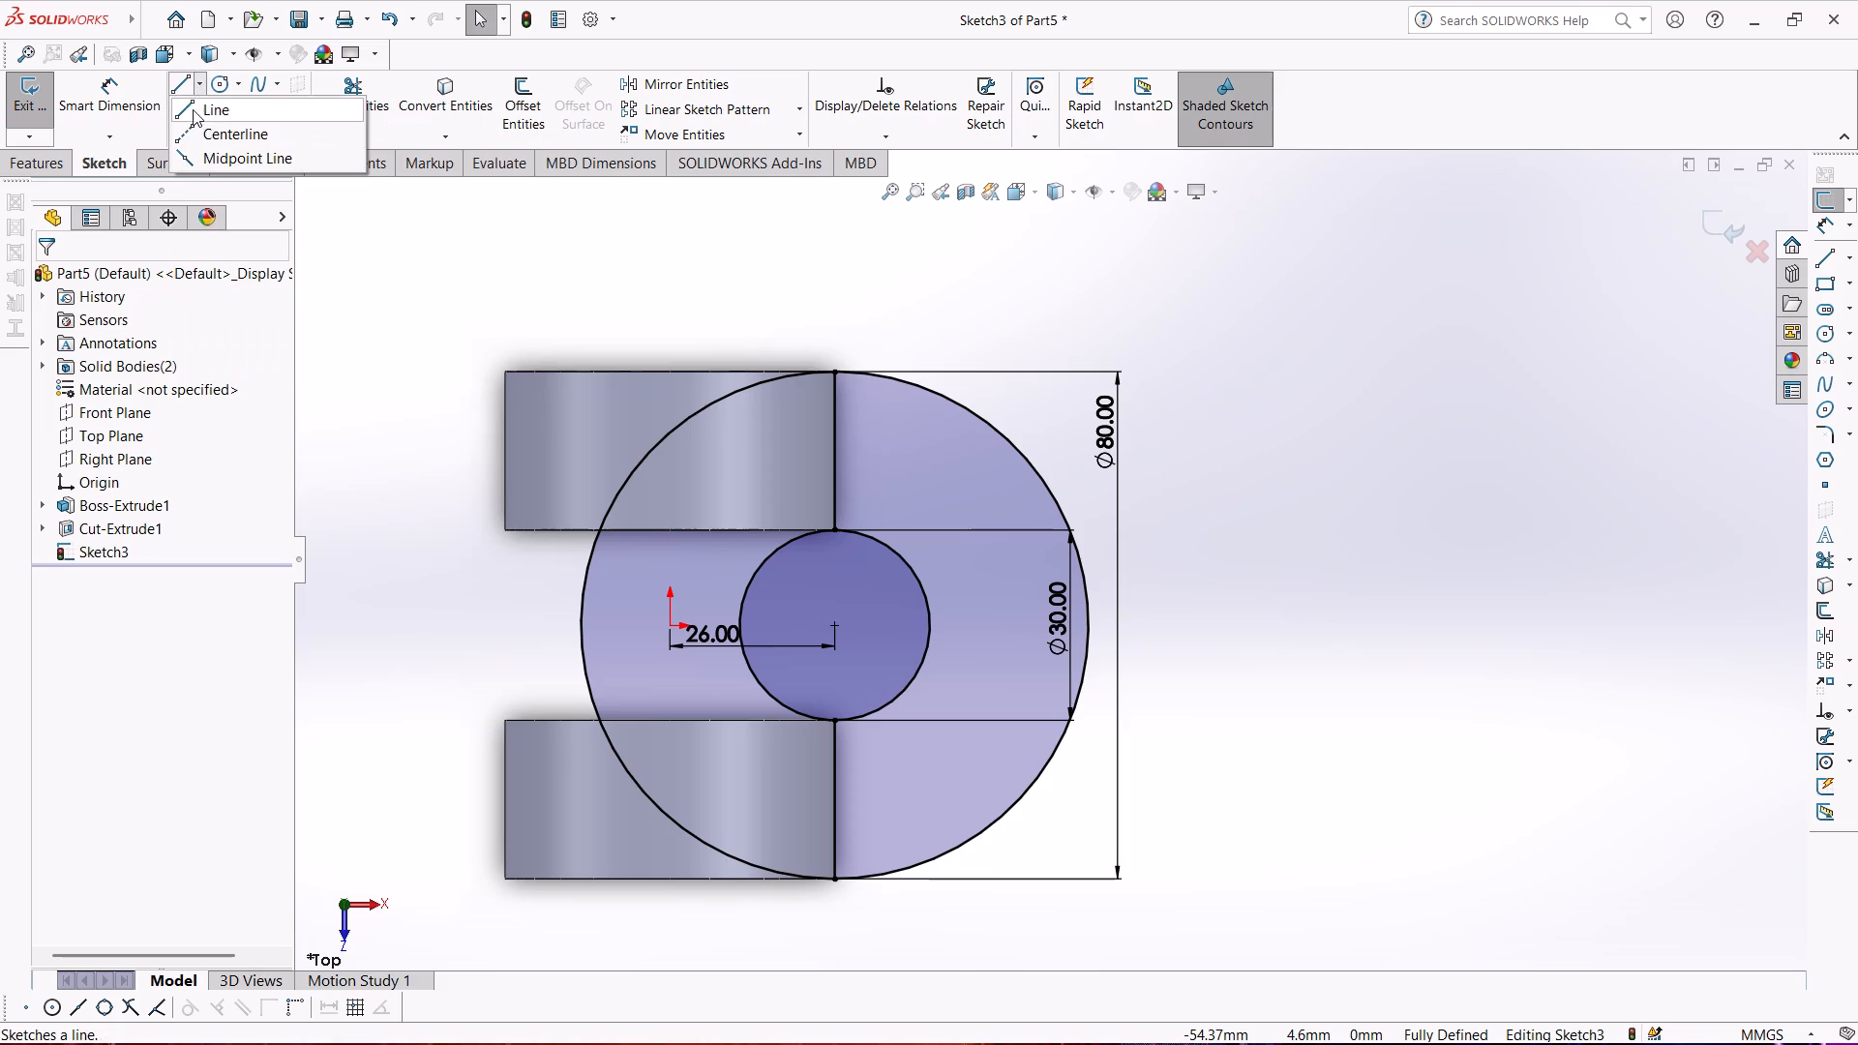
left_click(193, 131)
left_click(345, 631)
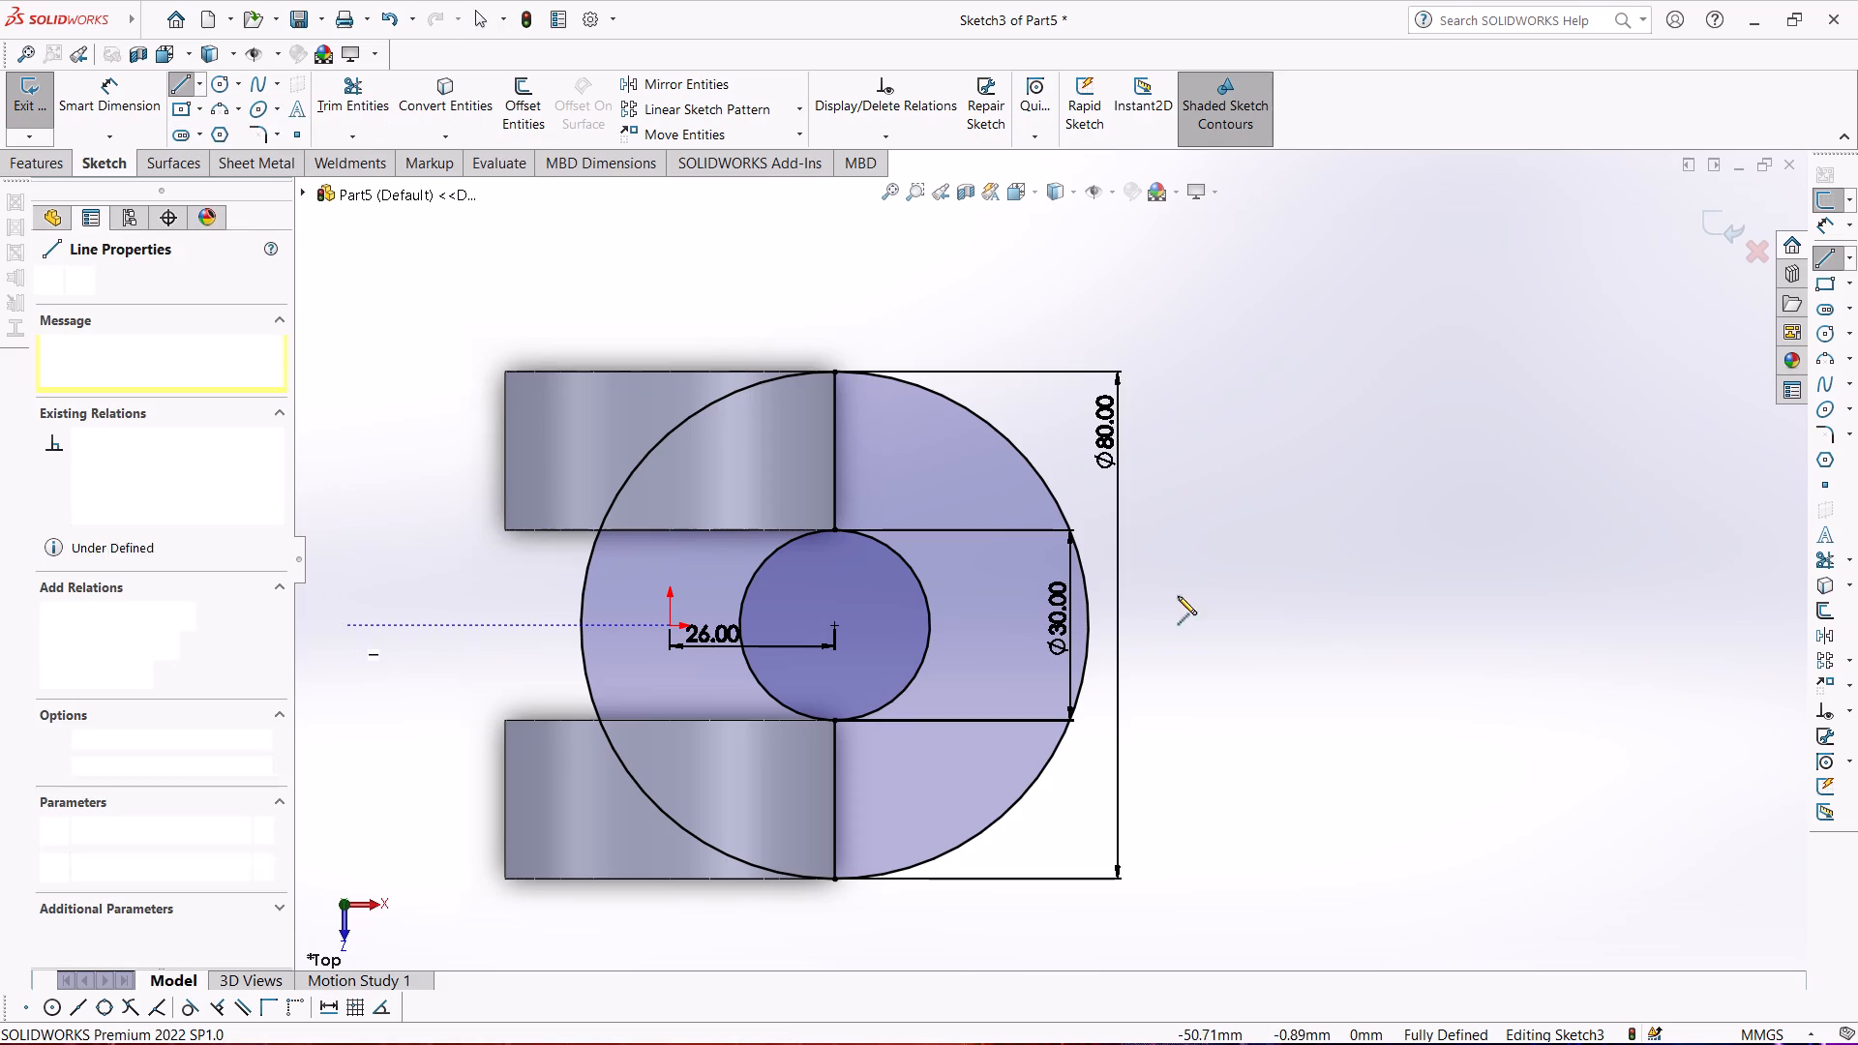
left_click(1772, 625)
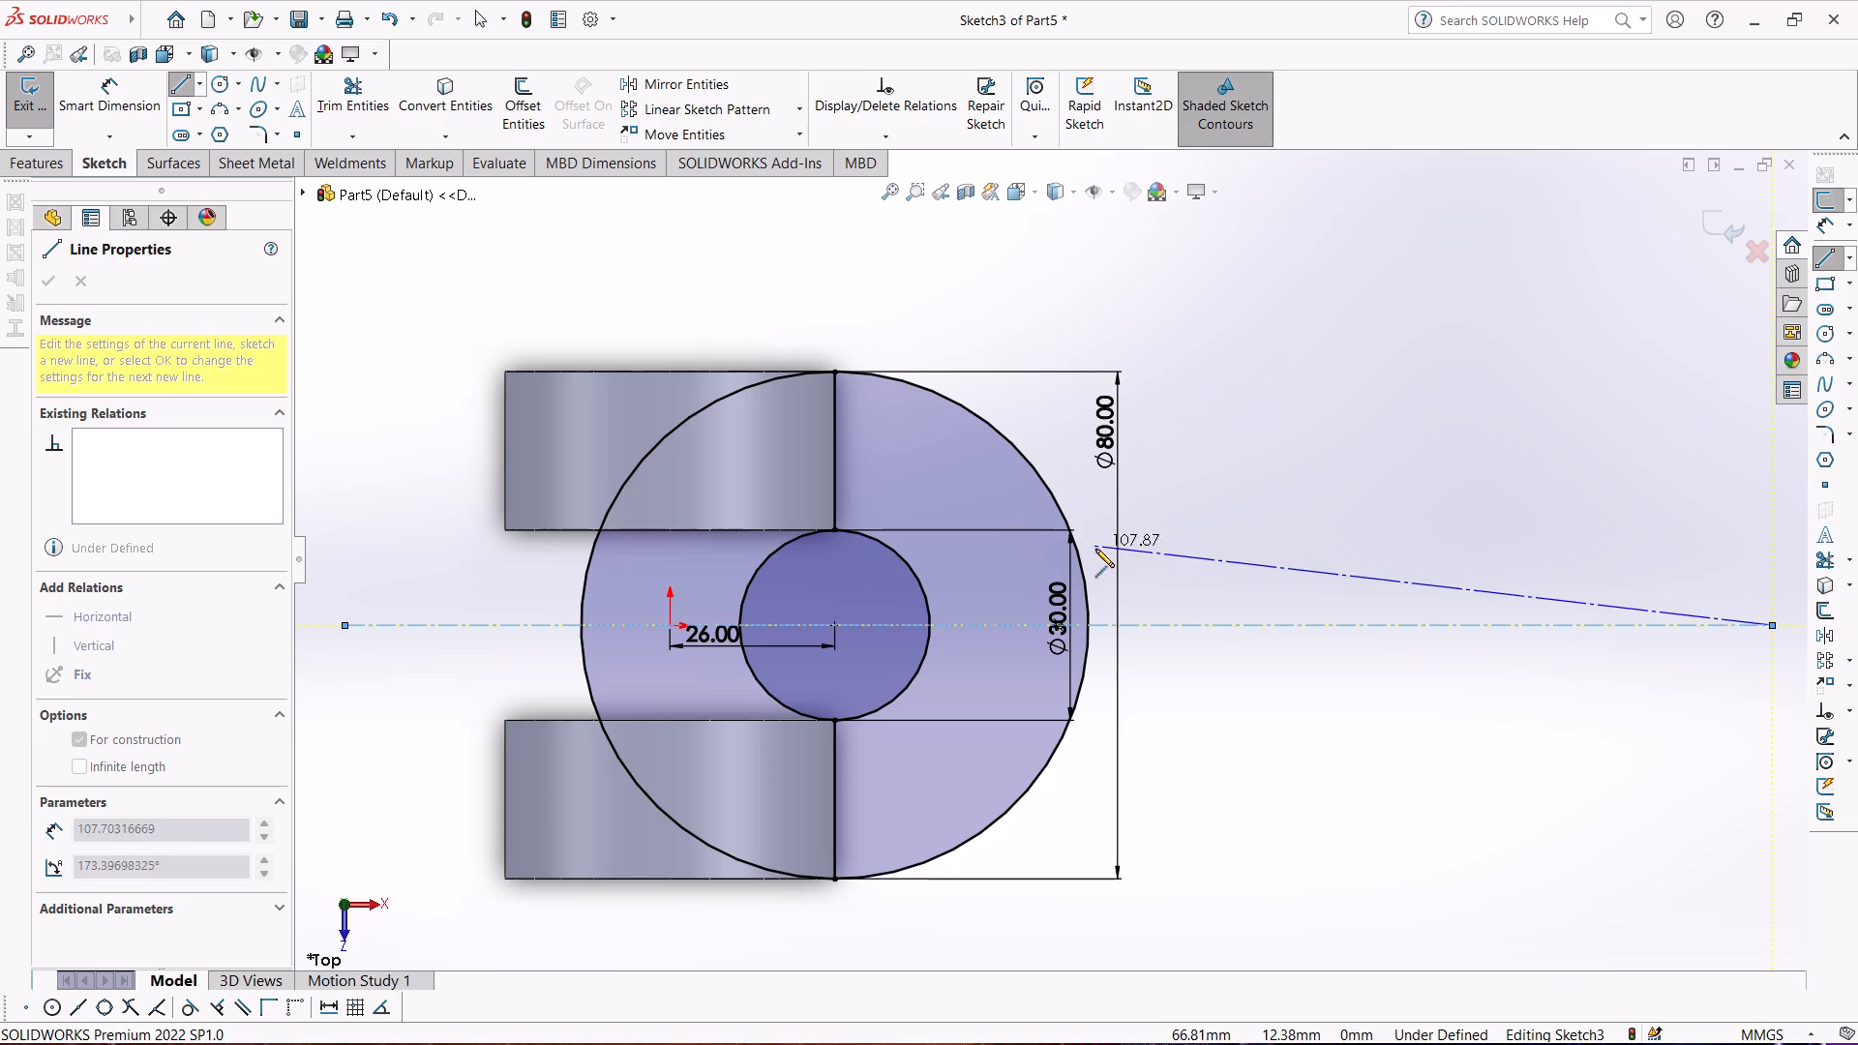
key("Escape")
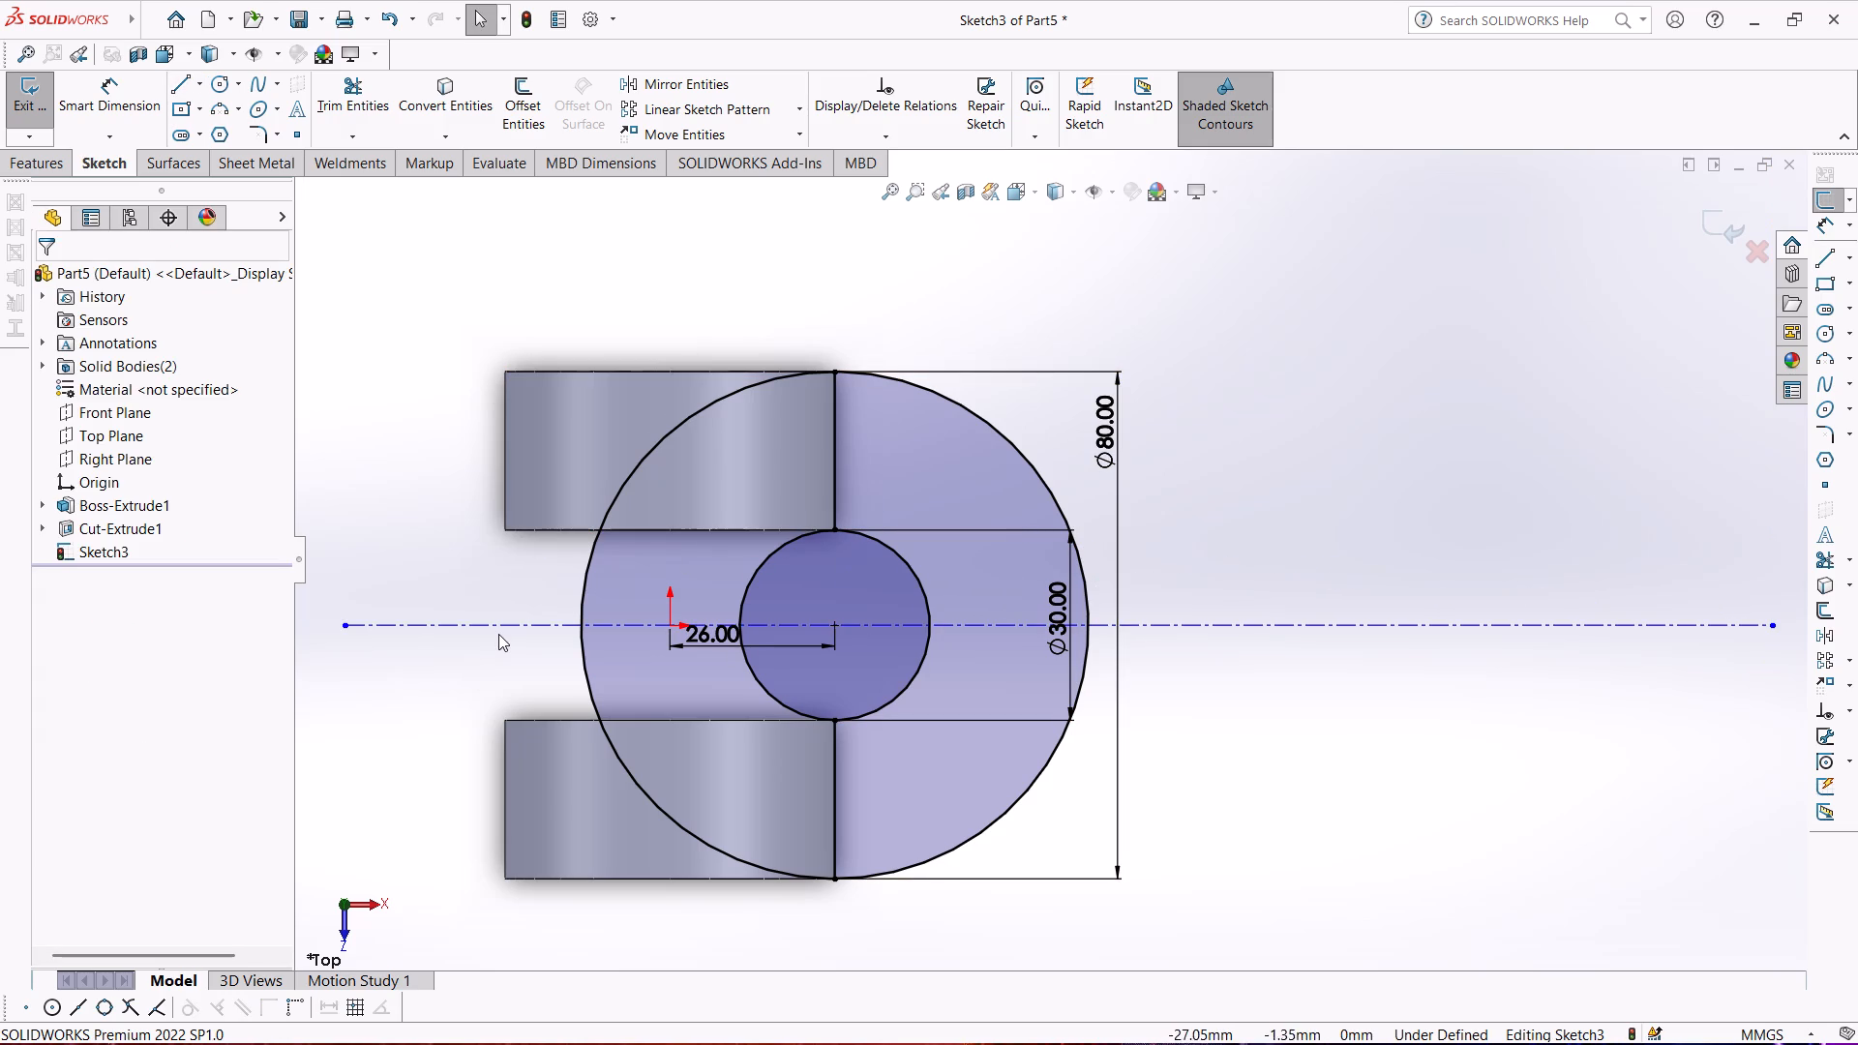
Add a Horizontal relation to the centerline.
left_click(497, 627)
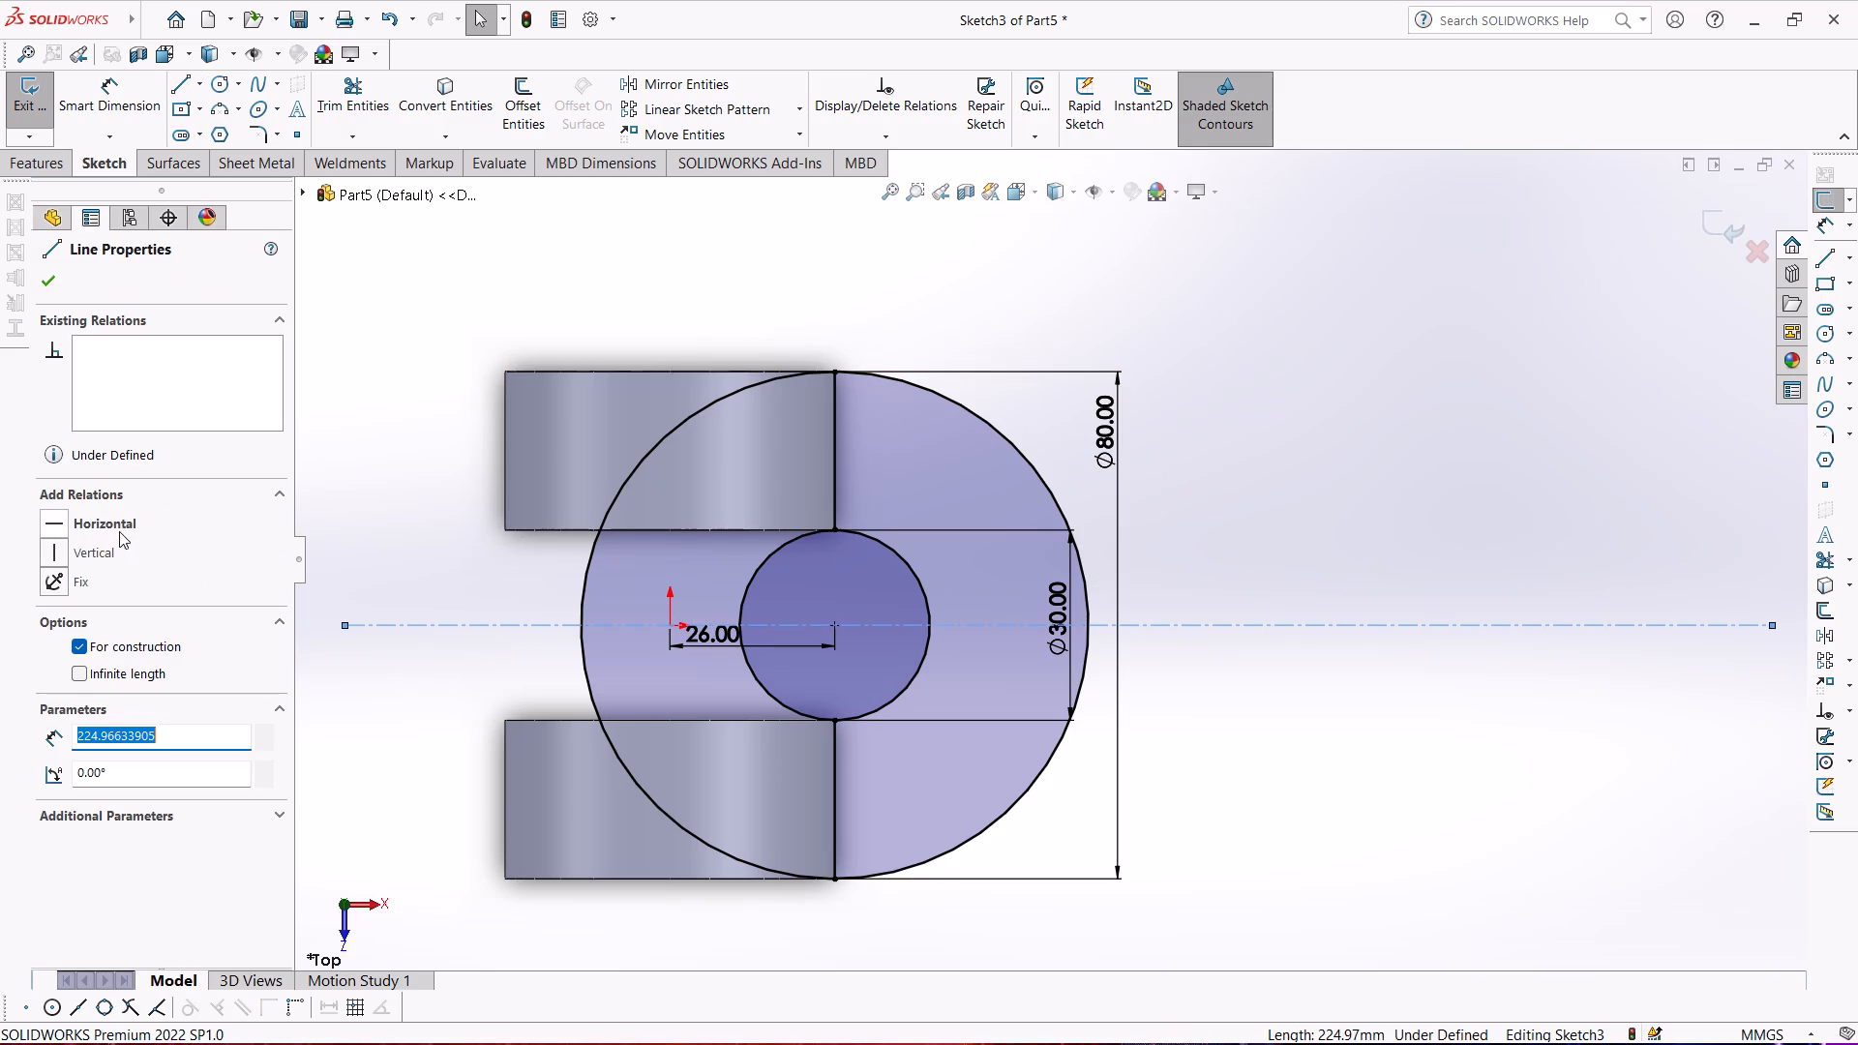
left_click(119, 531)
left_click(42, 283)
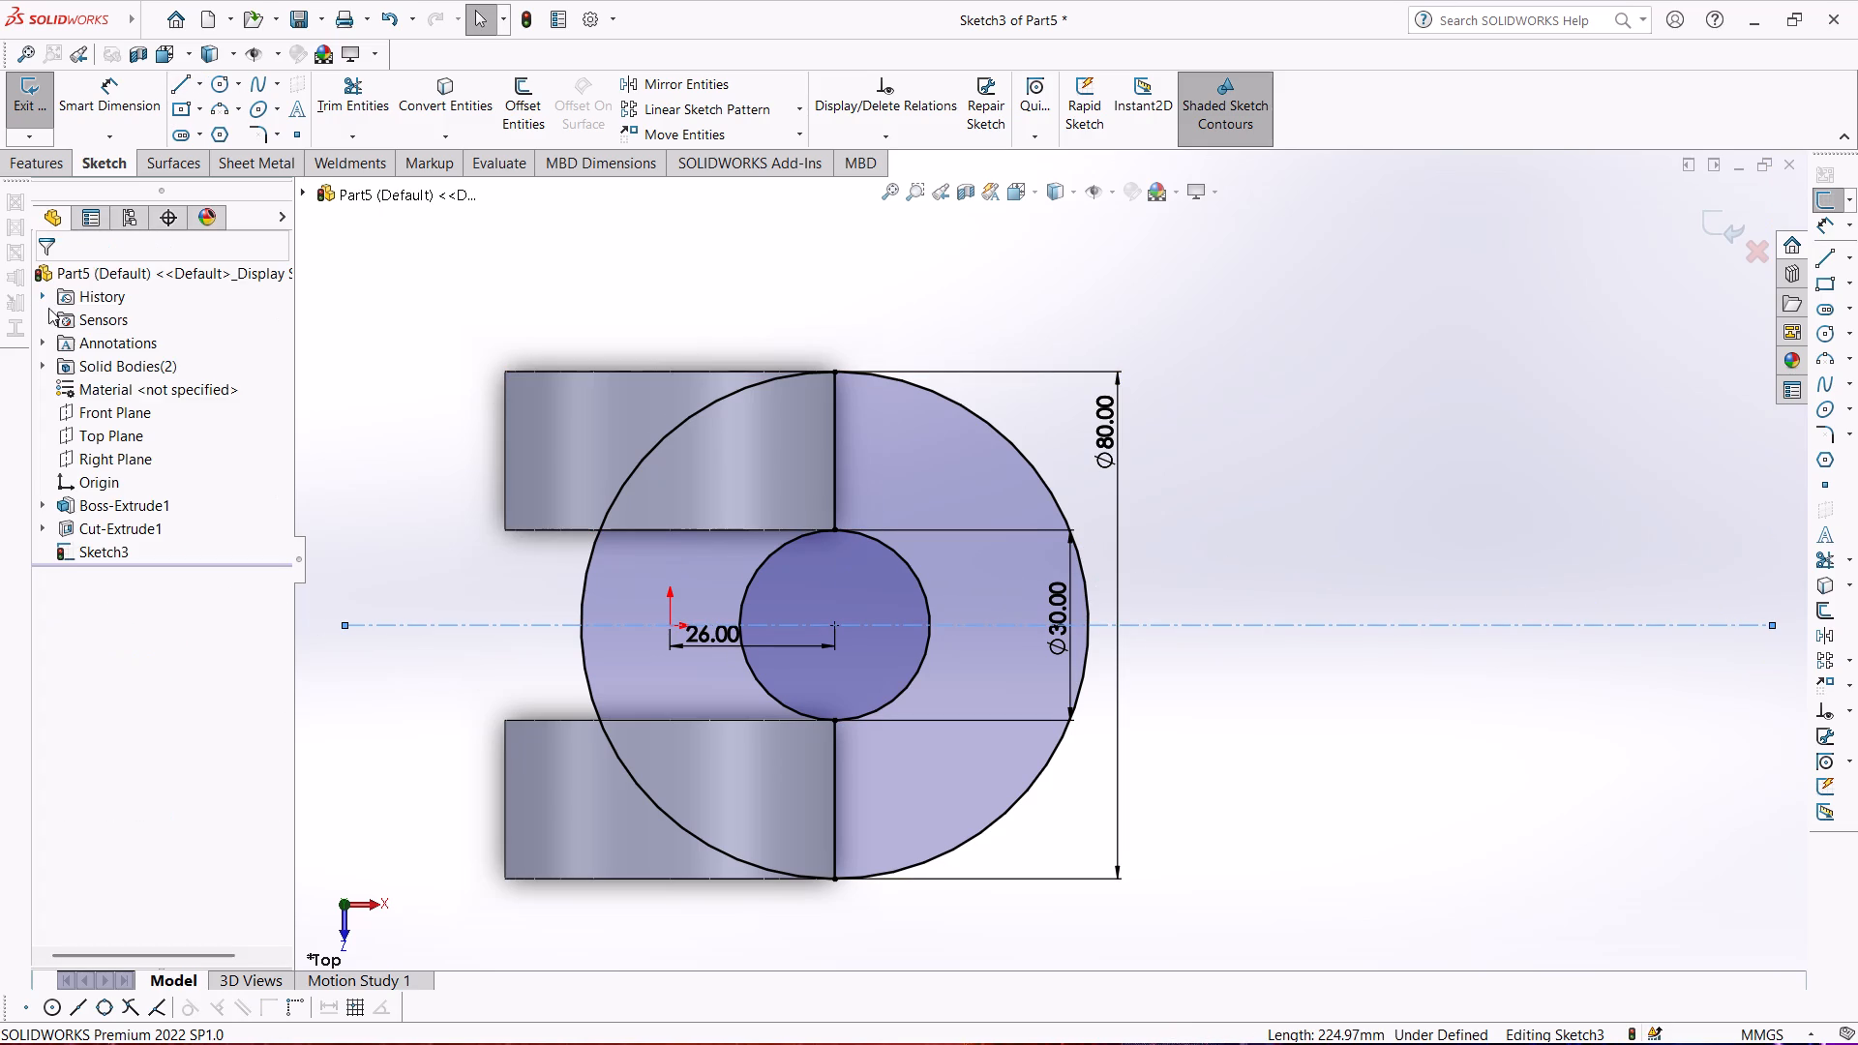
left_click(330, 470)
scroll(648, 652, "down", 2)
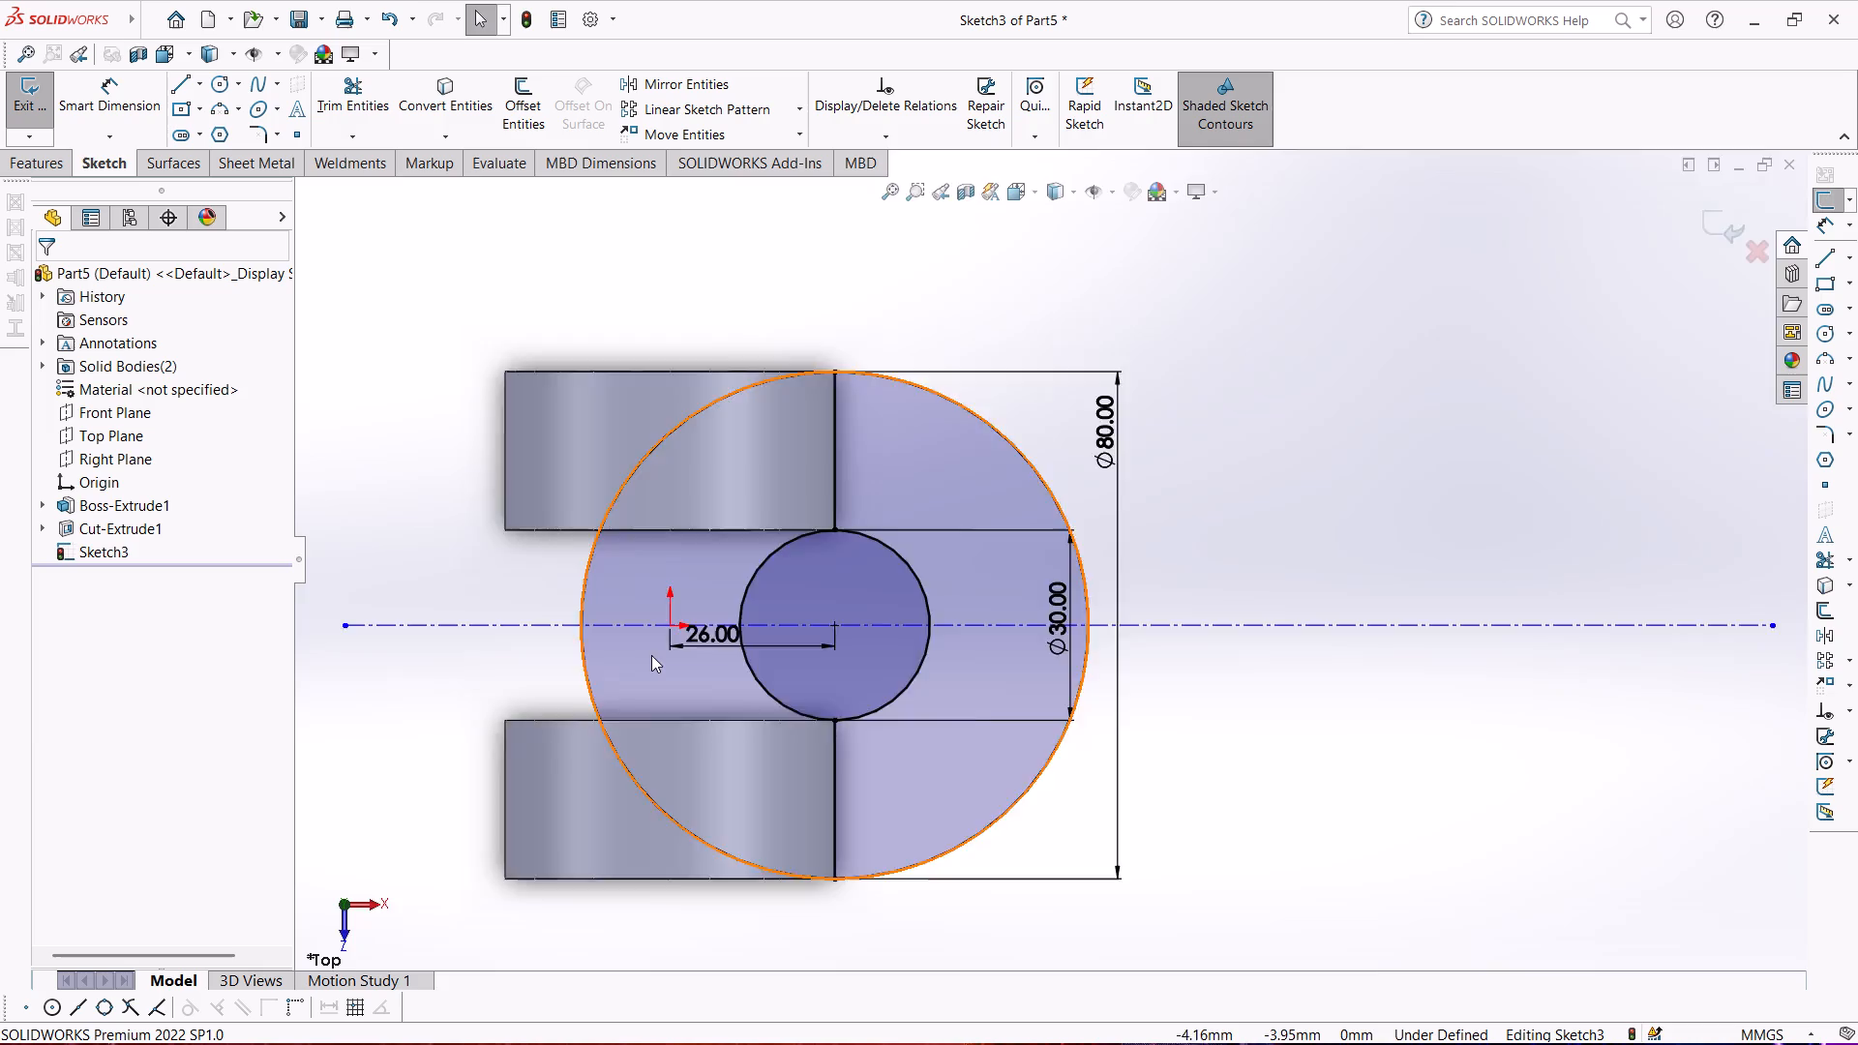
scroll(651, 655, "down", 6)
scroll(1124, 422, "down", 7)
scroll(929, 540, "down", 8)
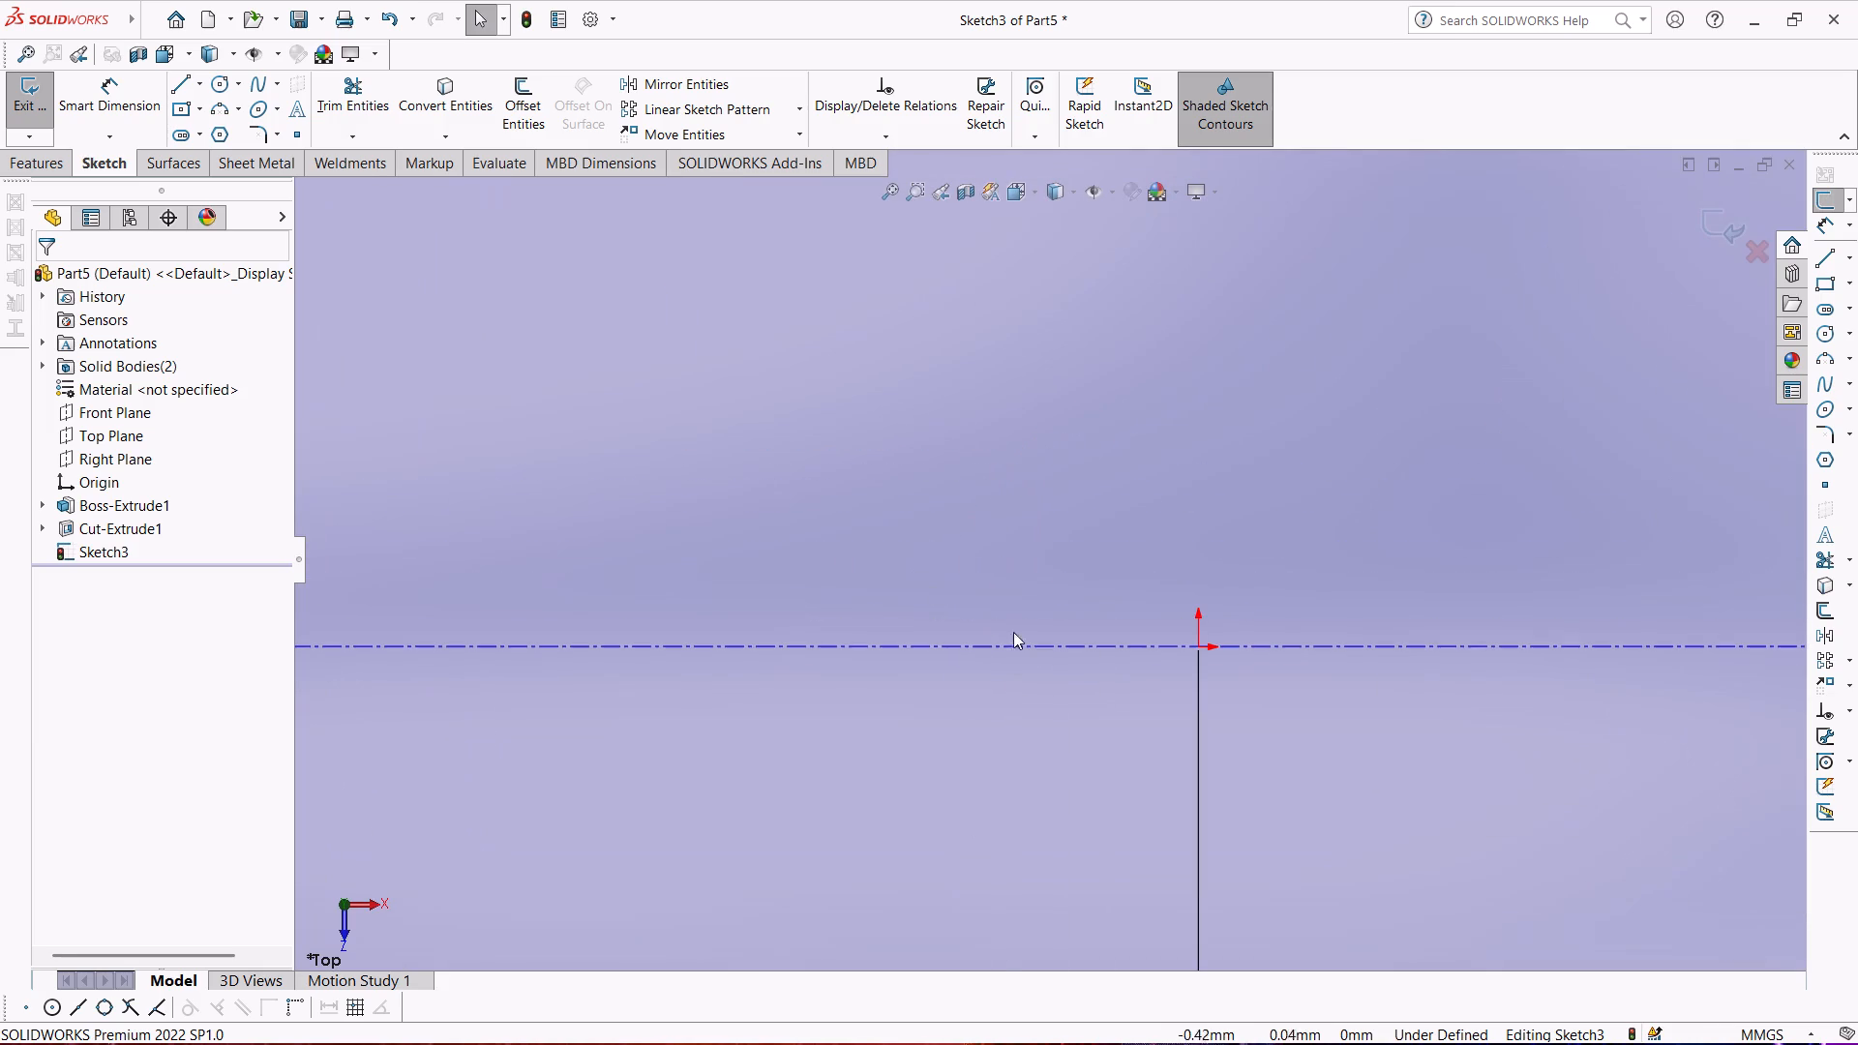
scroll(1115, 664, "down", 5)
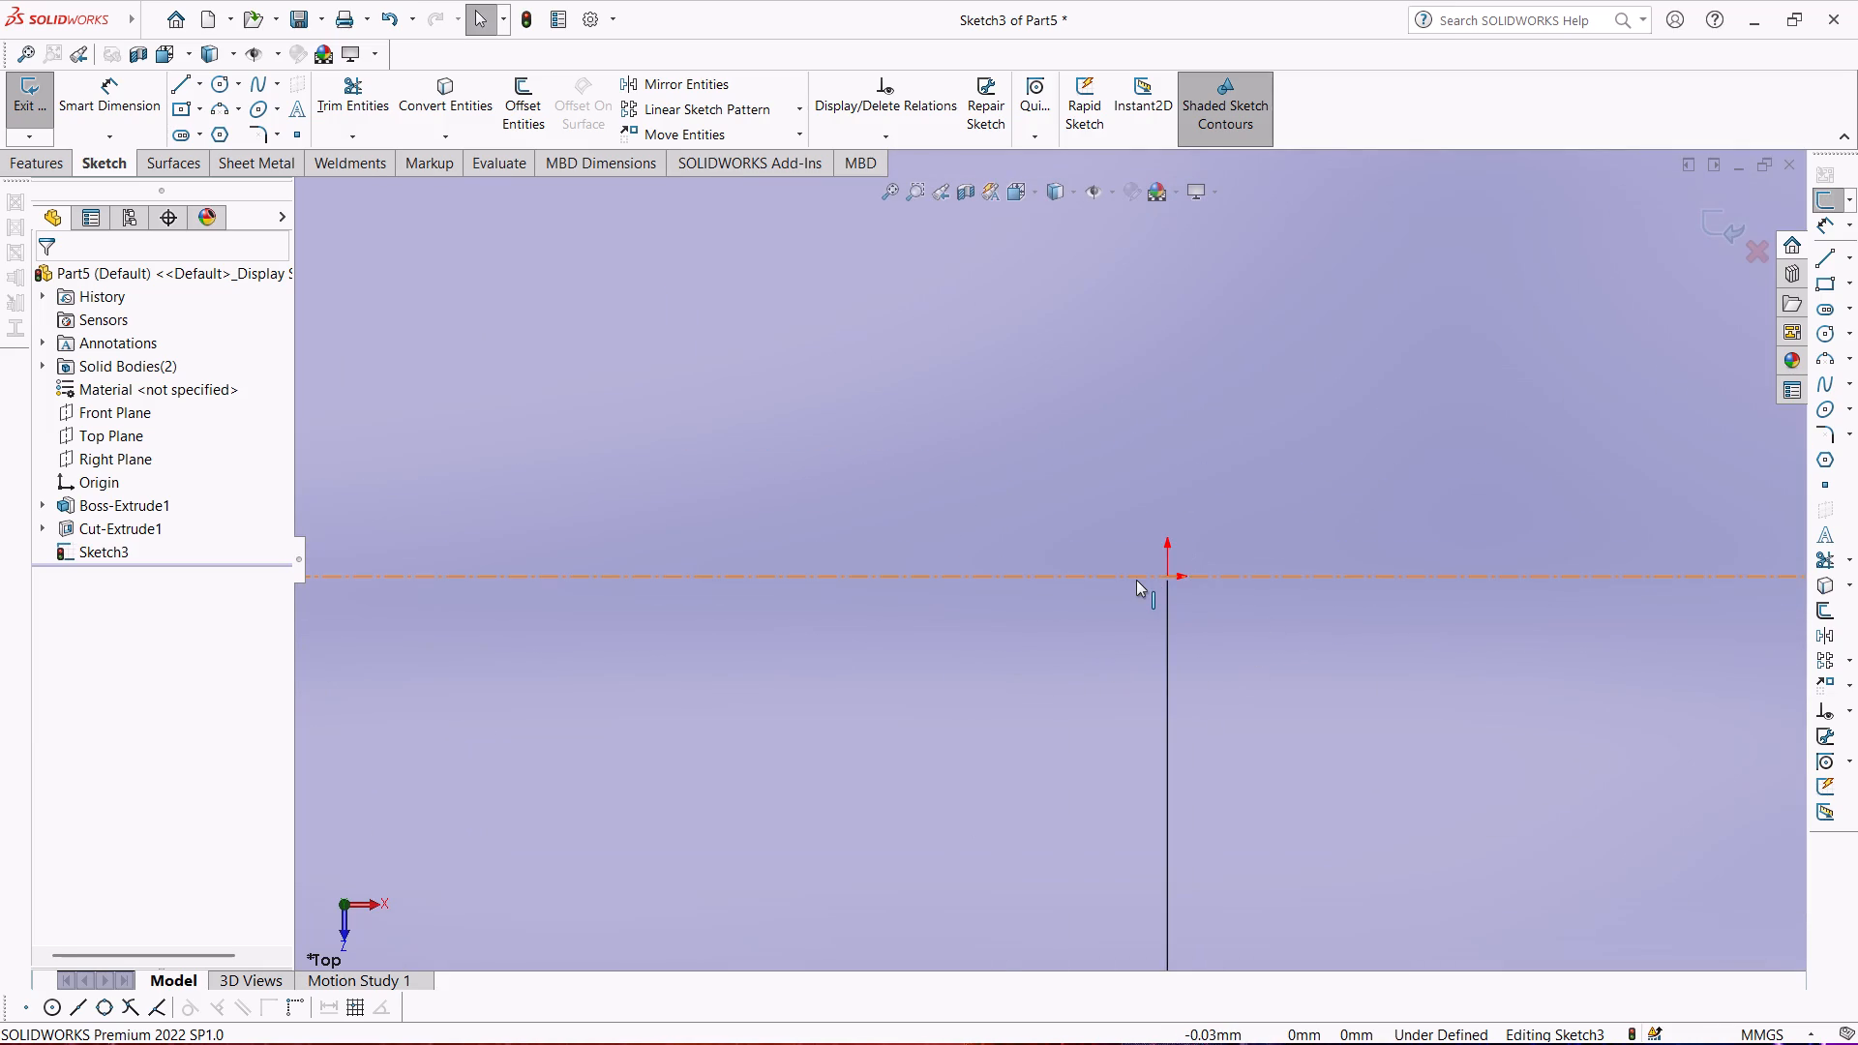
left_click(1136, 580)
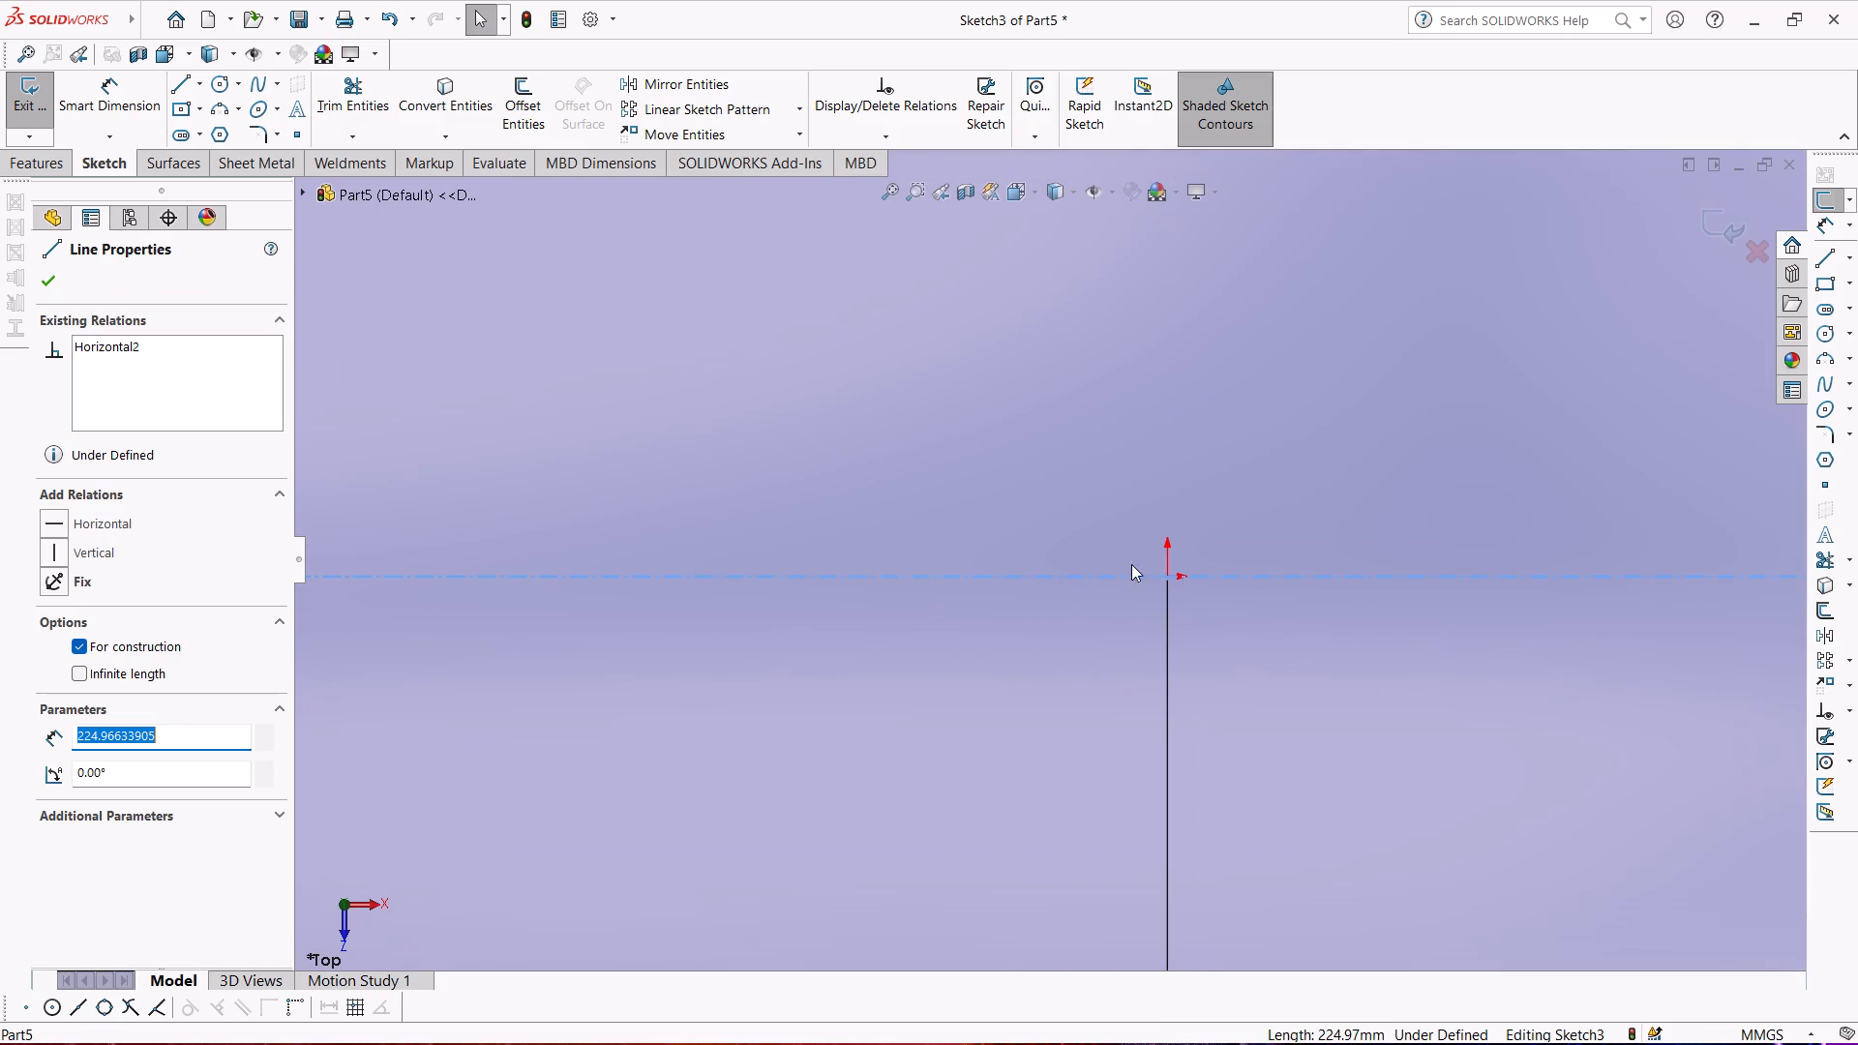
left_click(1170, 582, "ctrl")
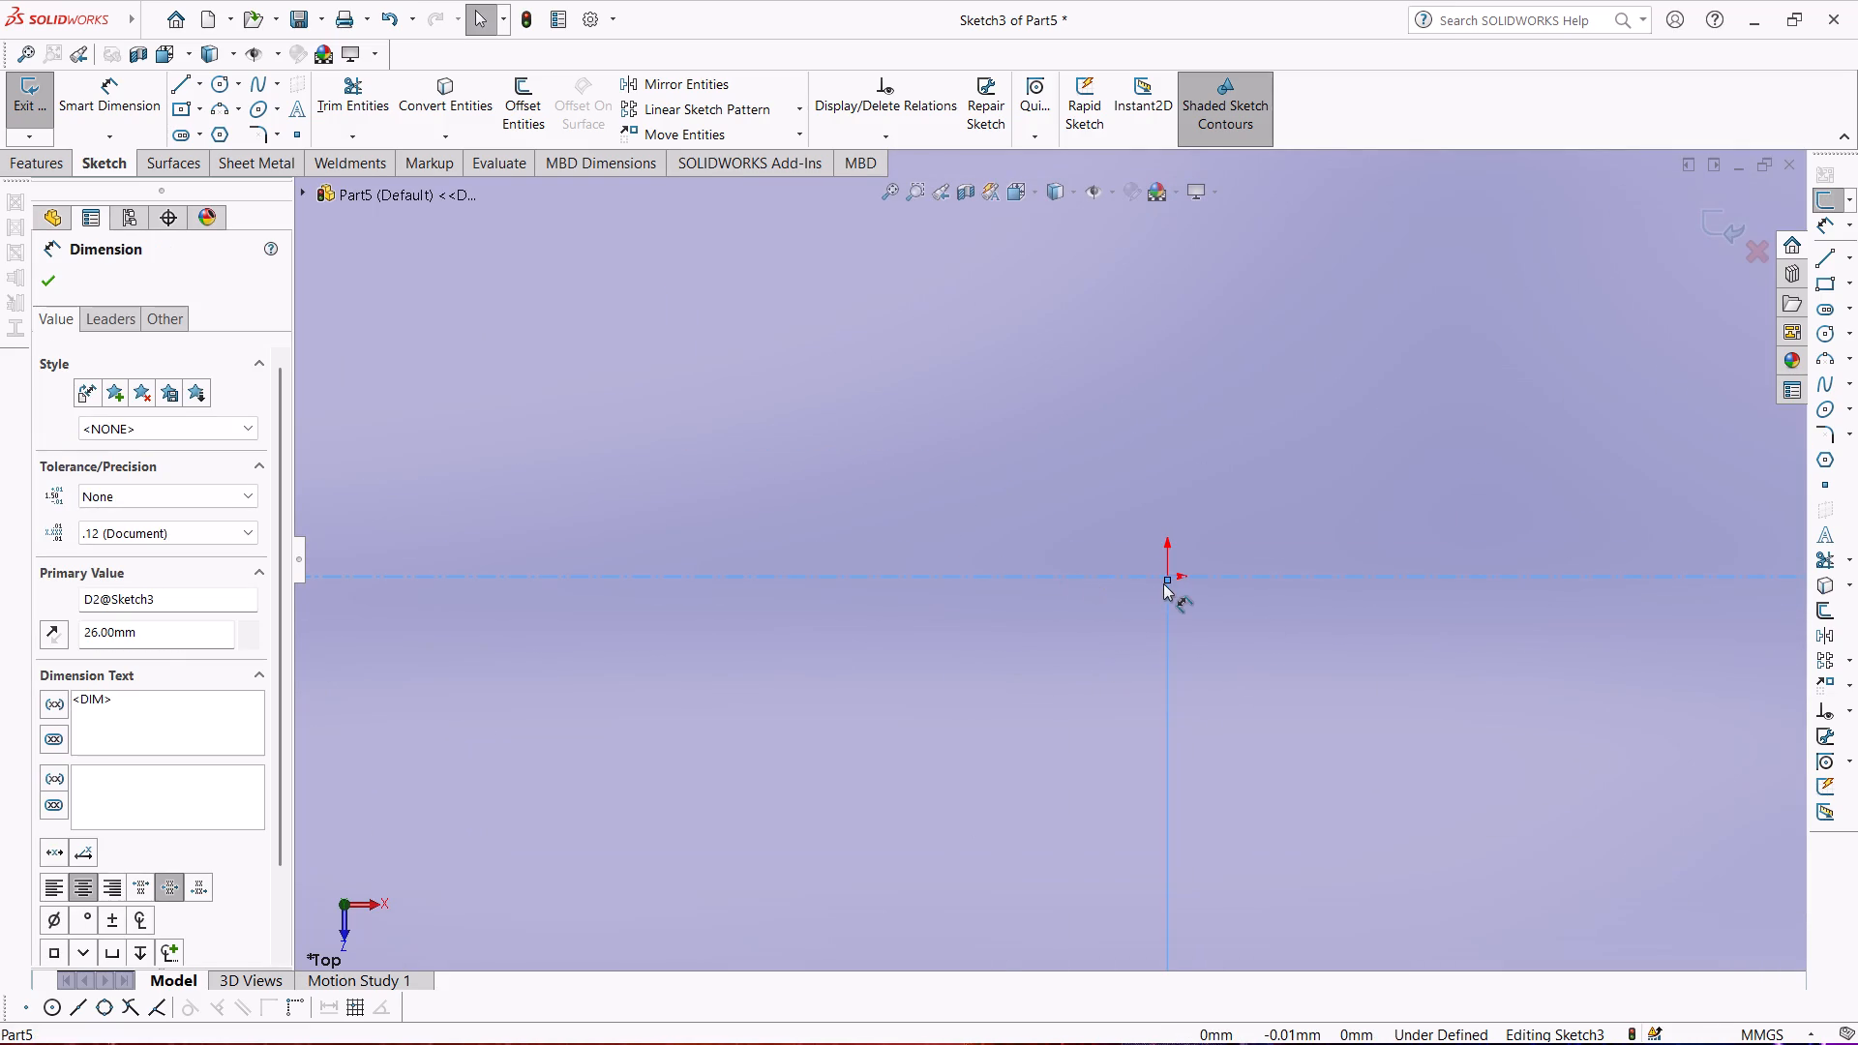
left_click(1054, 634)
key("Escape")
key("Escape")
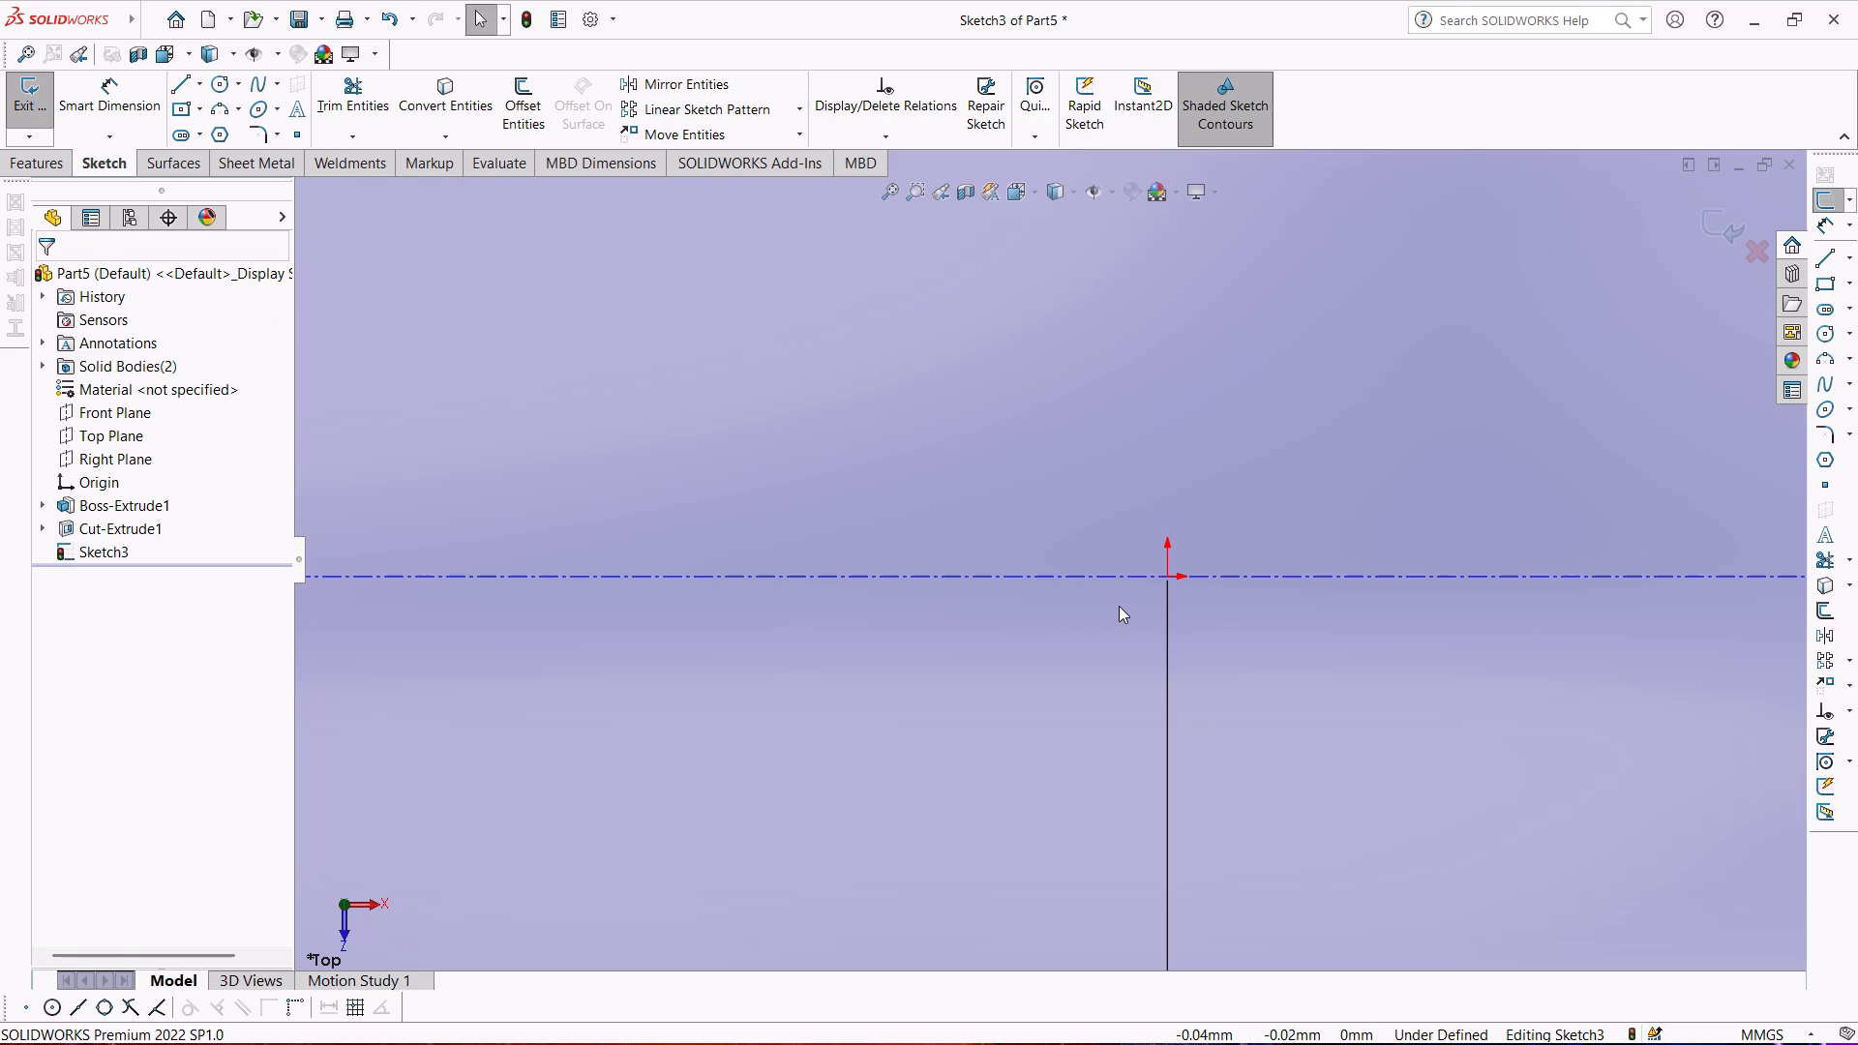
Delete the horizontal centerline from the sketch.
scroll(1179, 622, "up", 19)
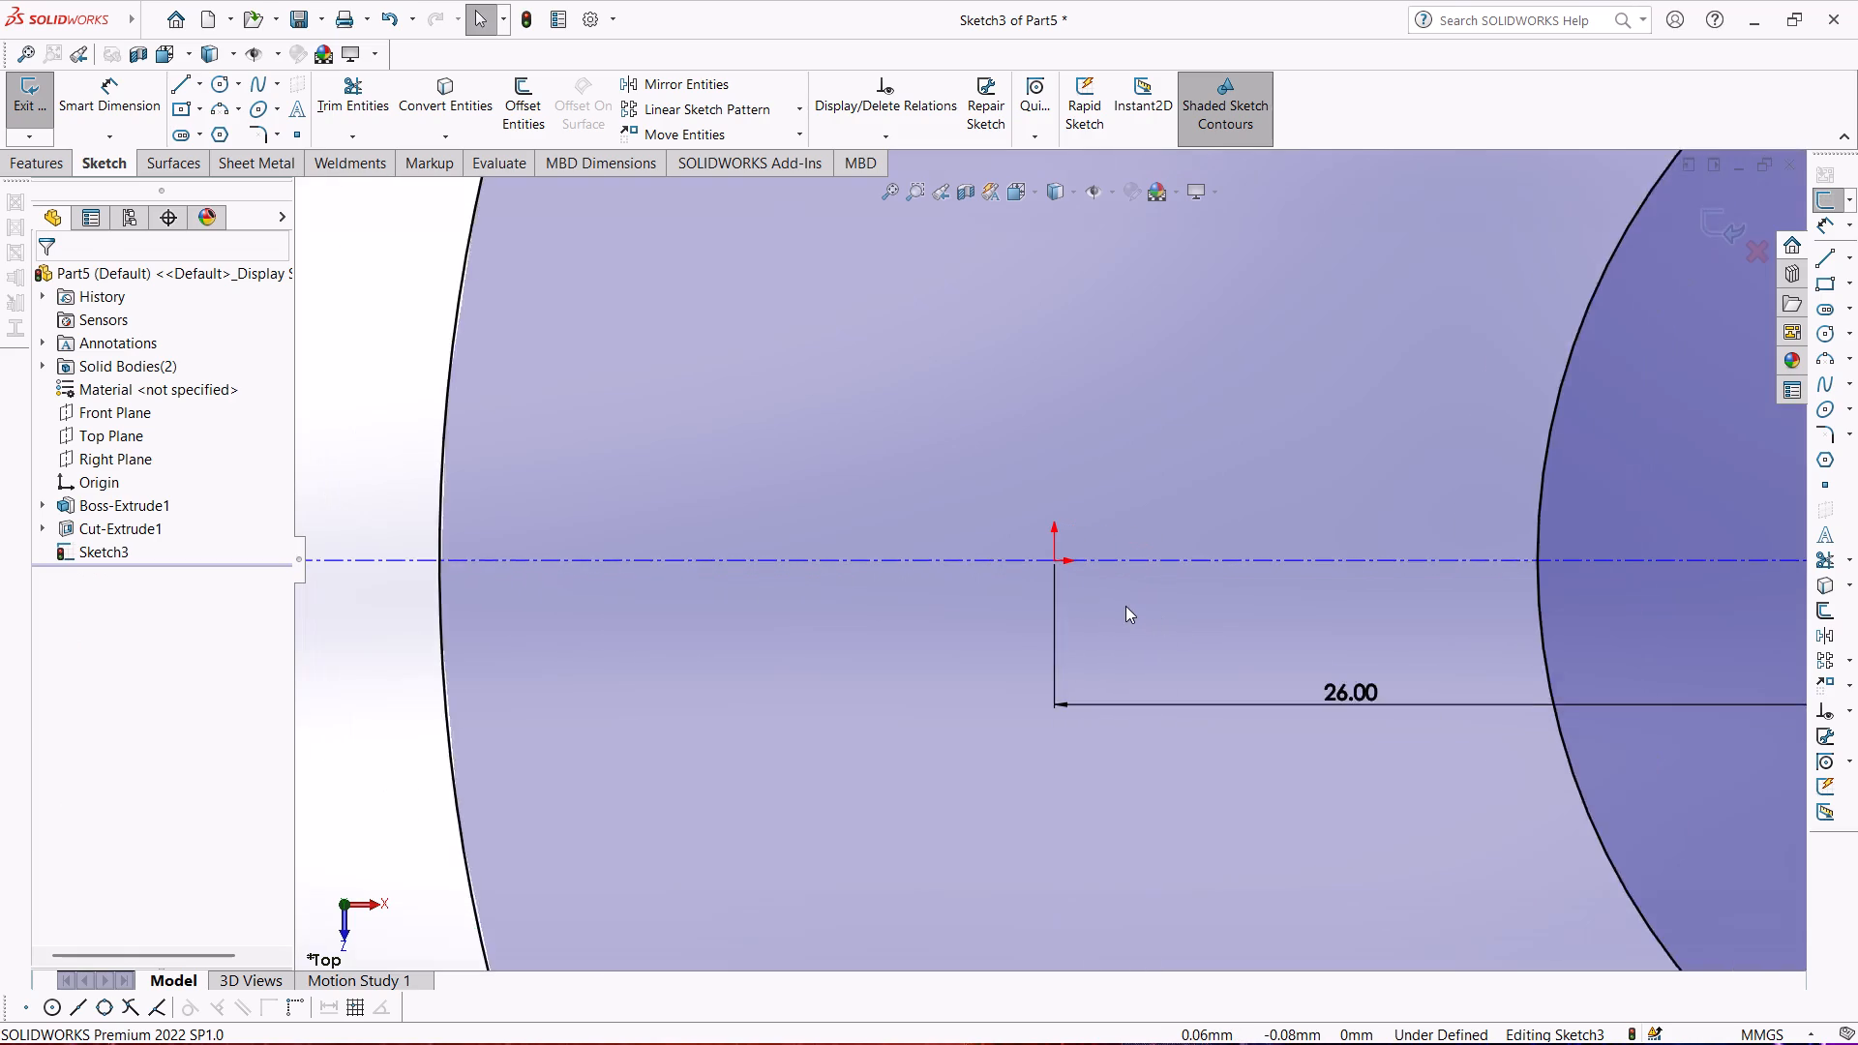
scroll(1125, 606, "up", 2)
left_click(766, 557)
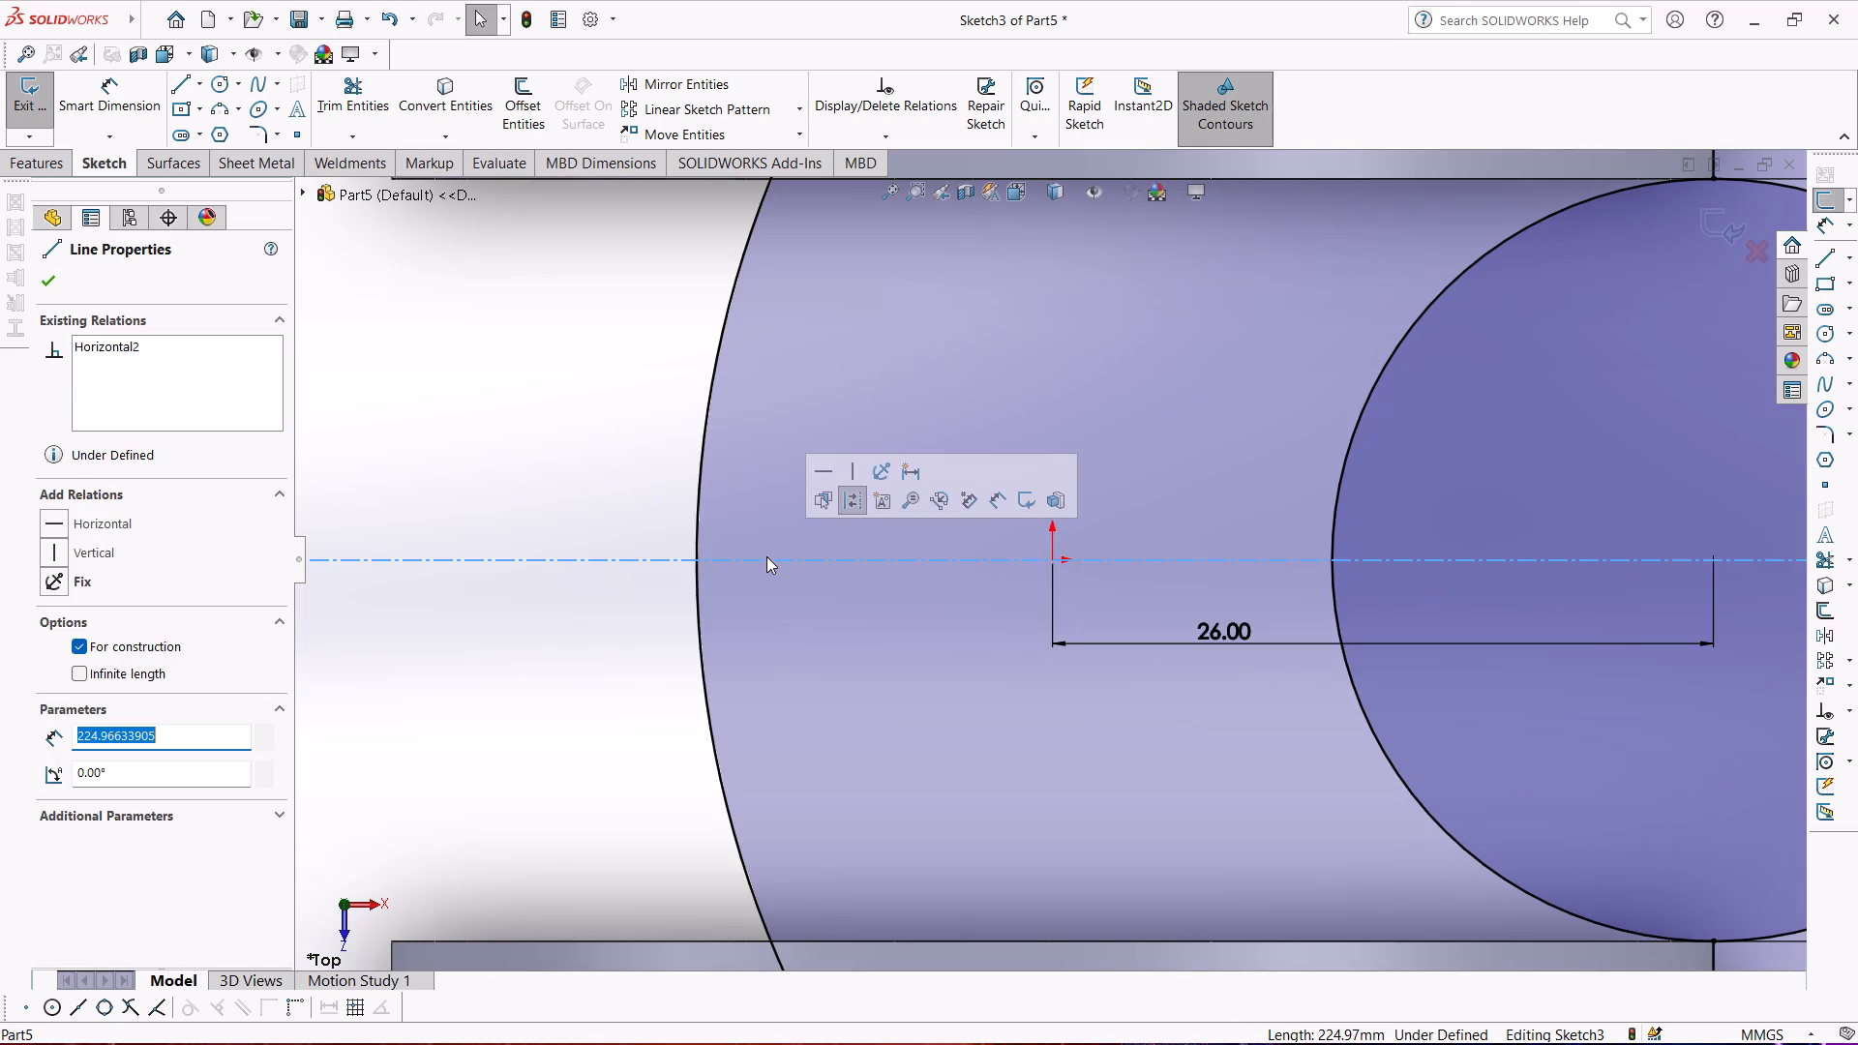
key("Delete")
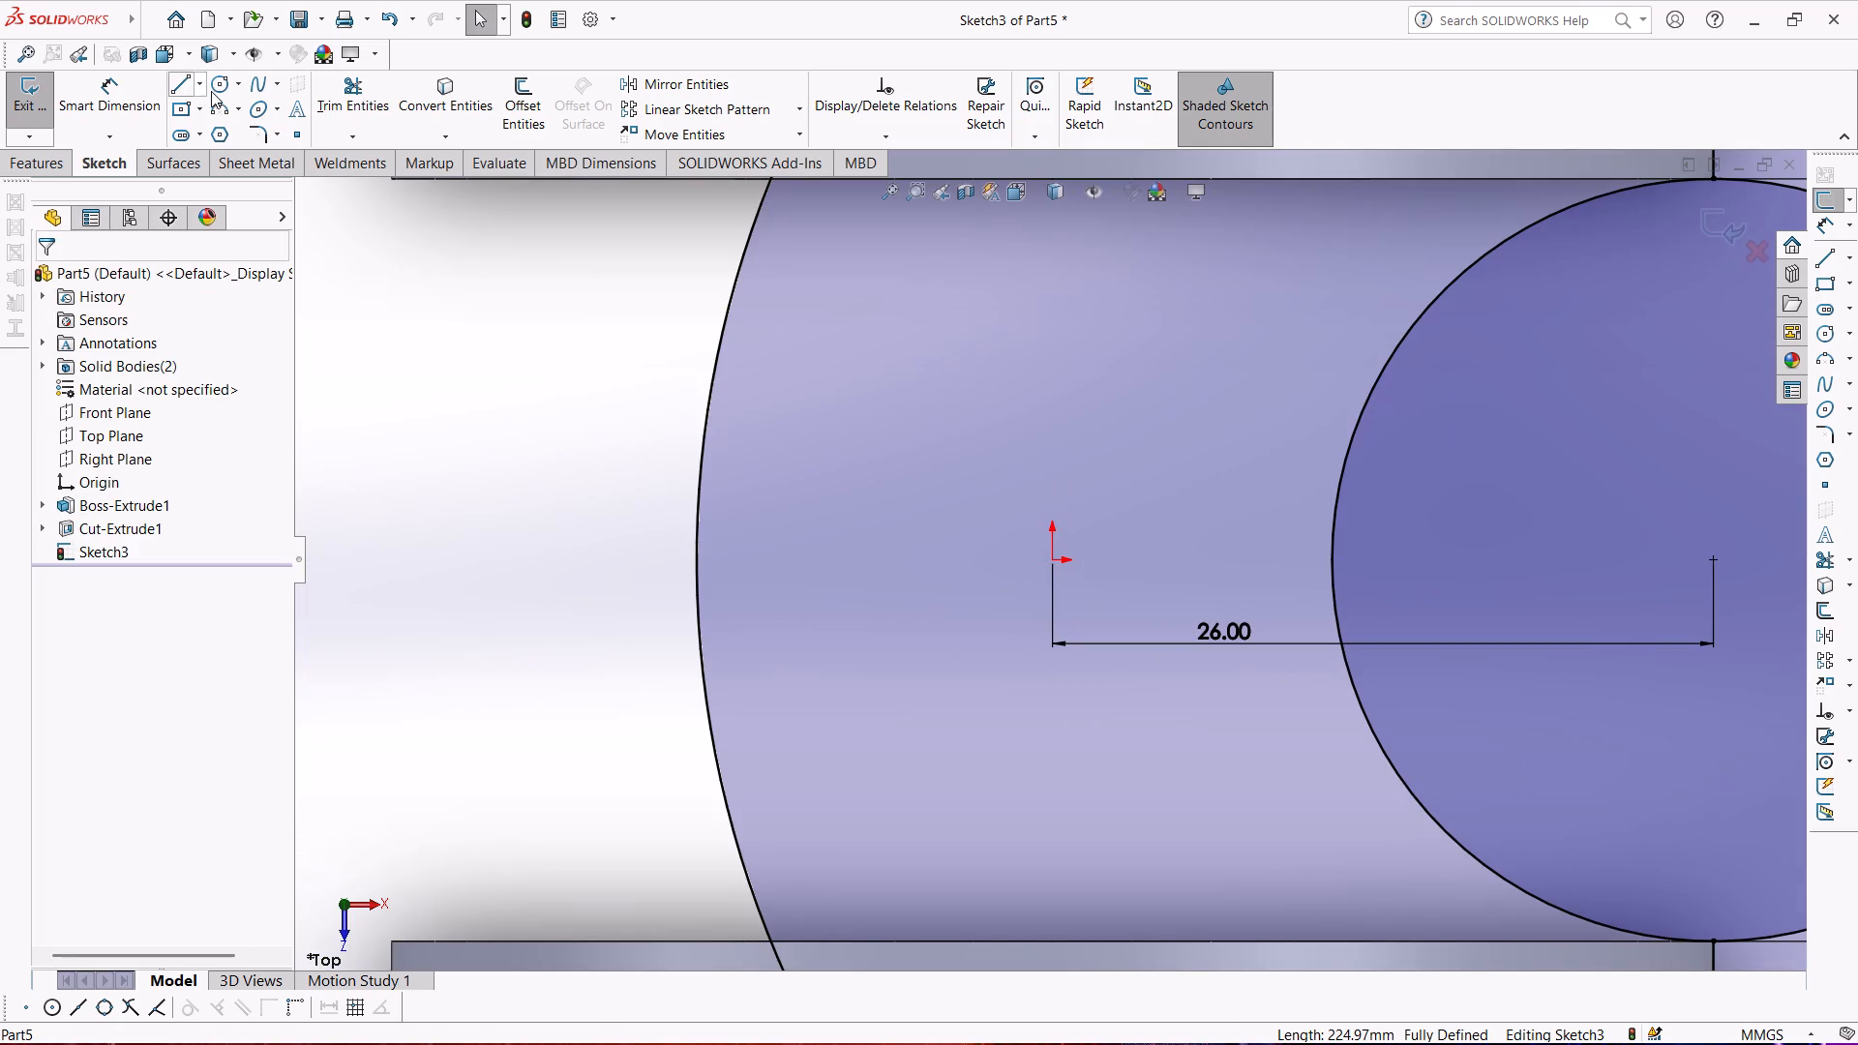
Sketch a new horizontal centerline about 217 mm long through the circles' centre, extending past both sides of the model.
left_click(201, 89)
left_click(197, 134)
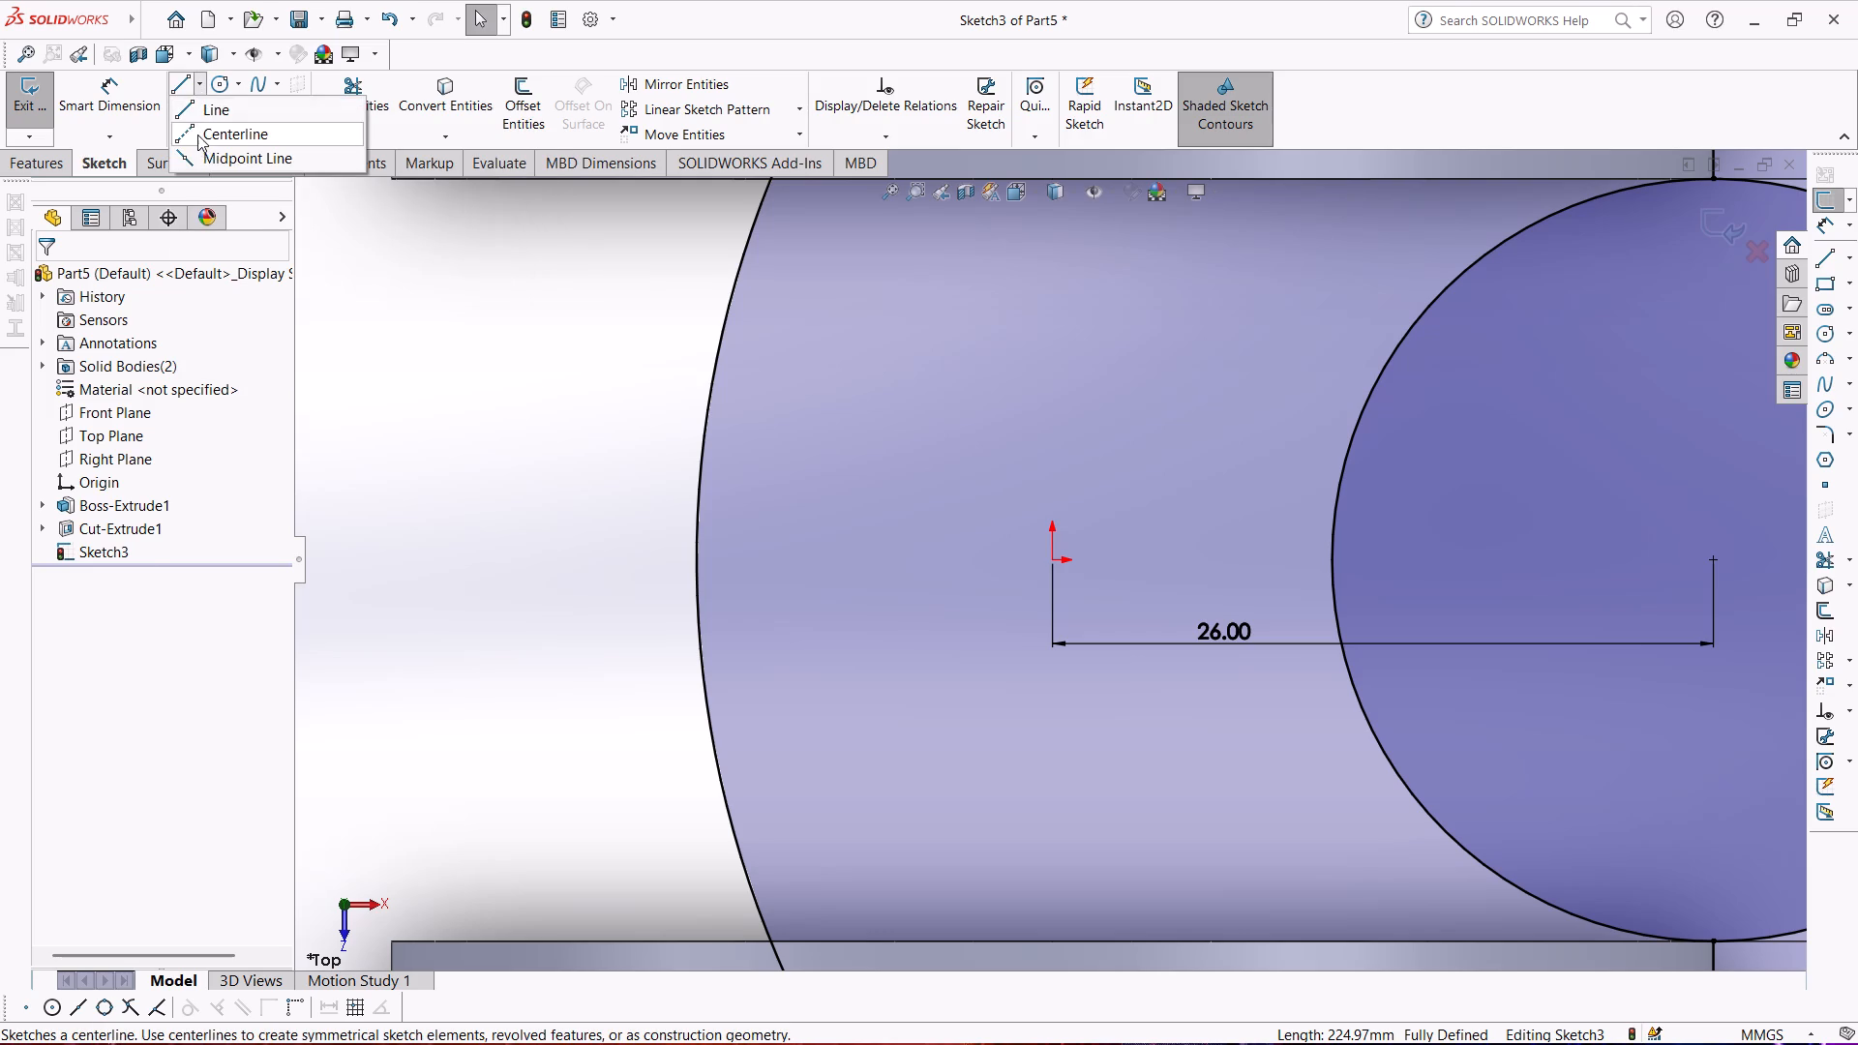
scroll(462, 450, "up", 5)
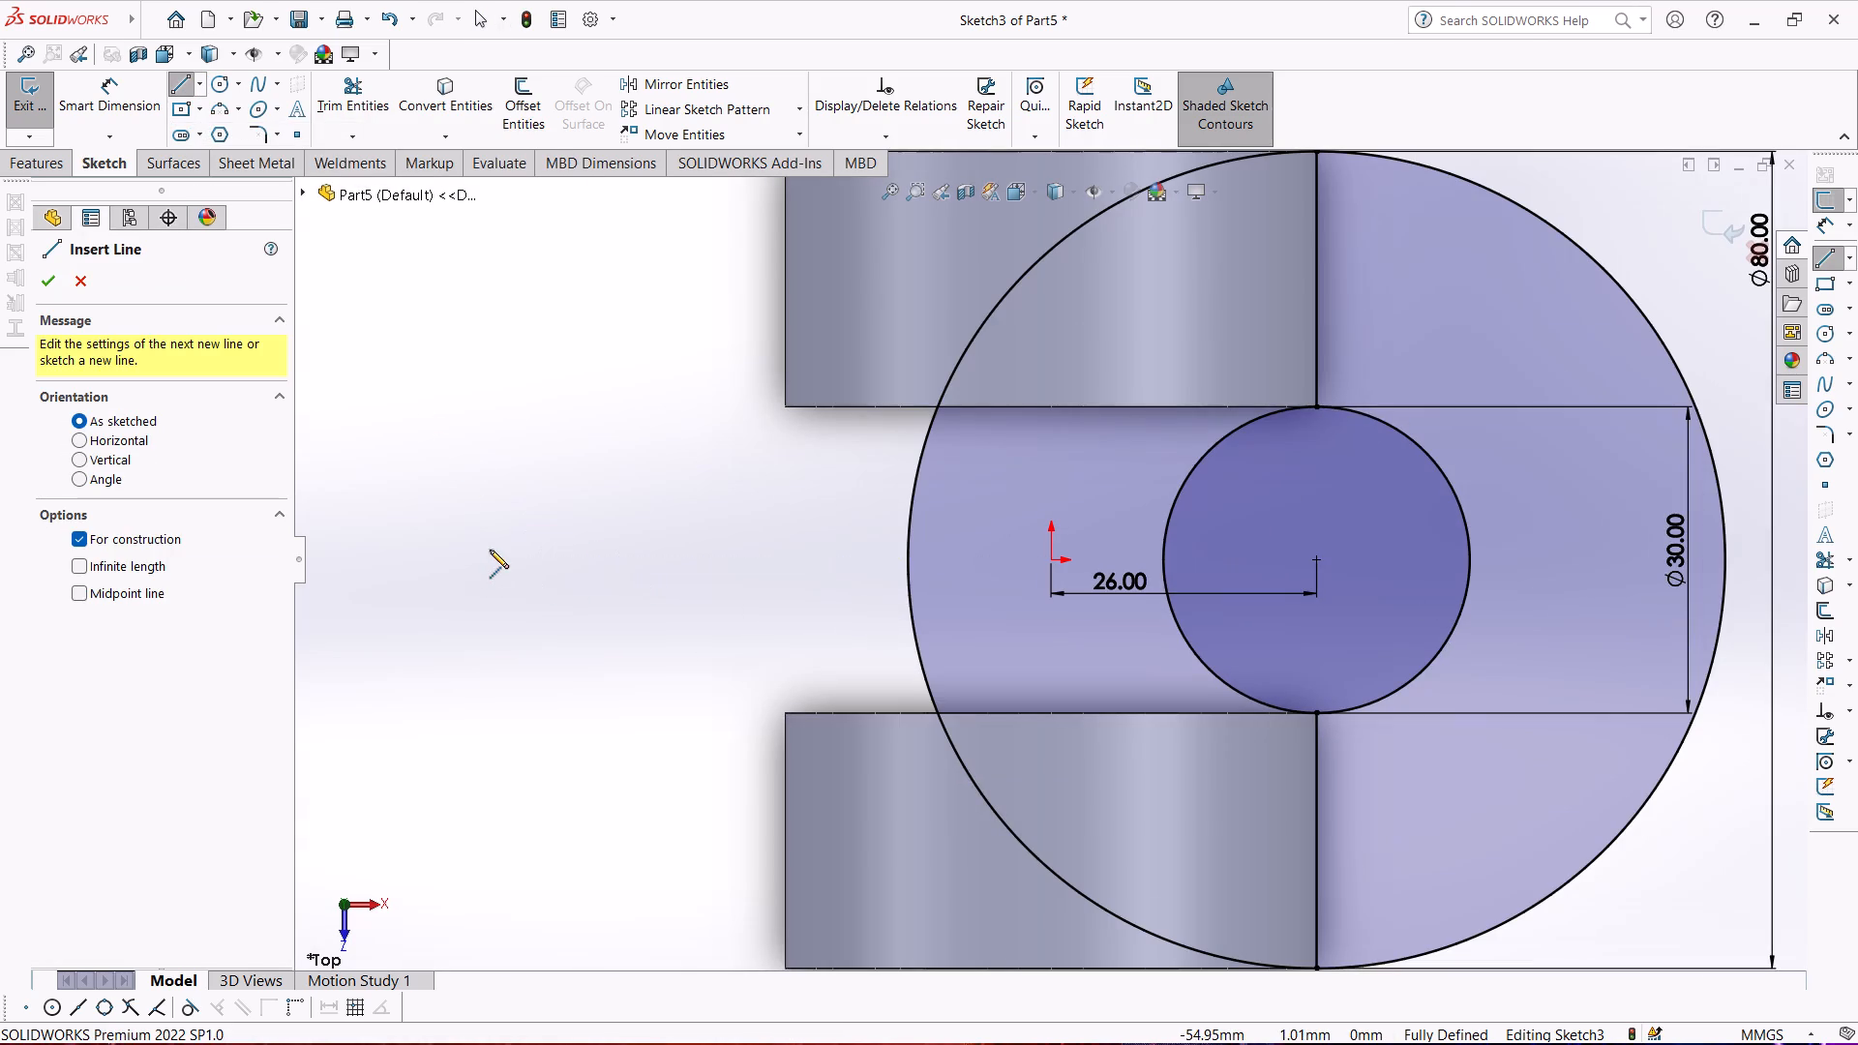
left_click(470, 561)
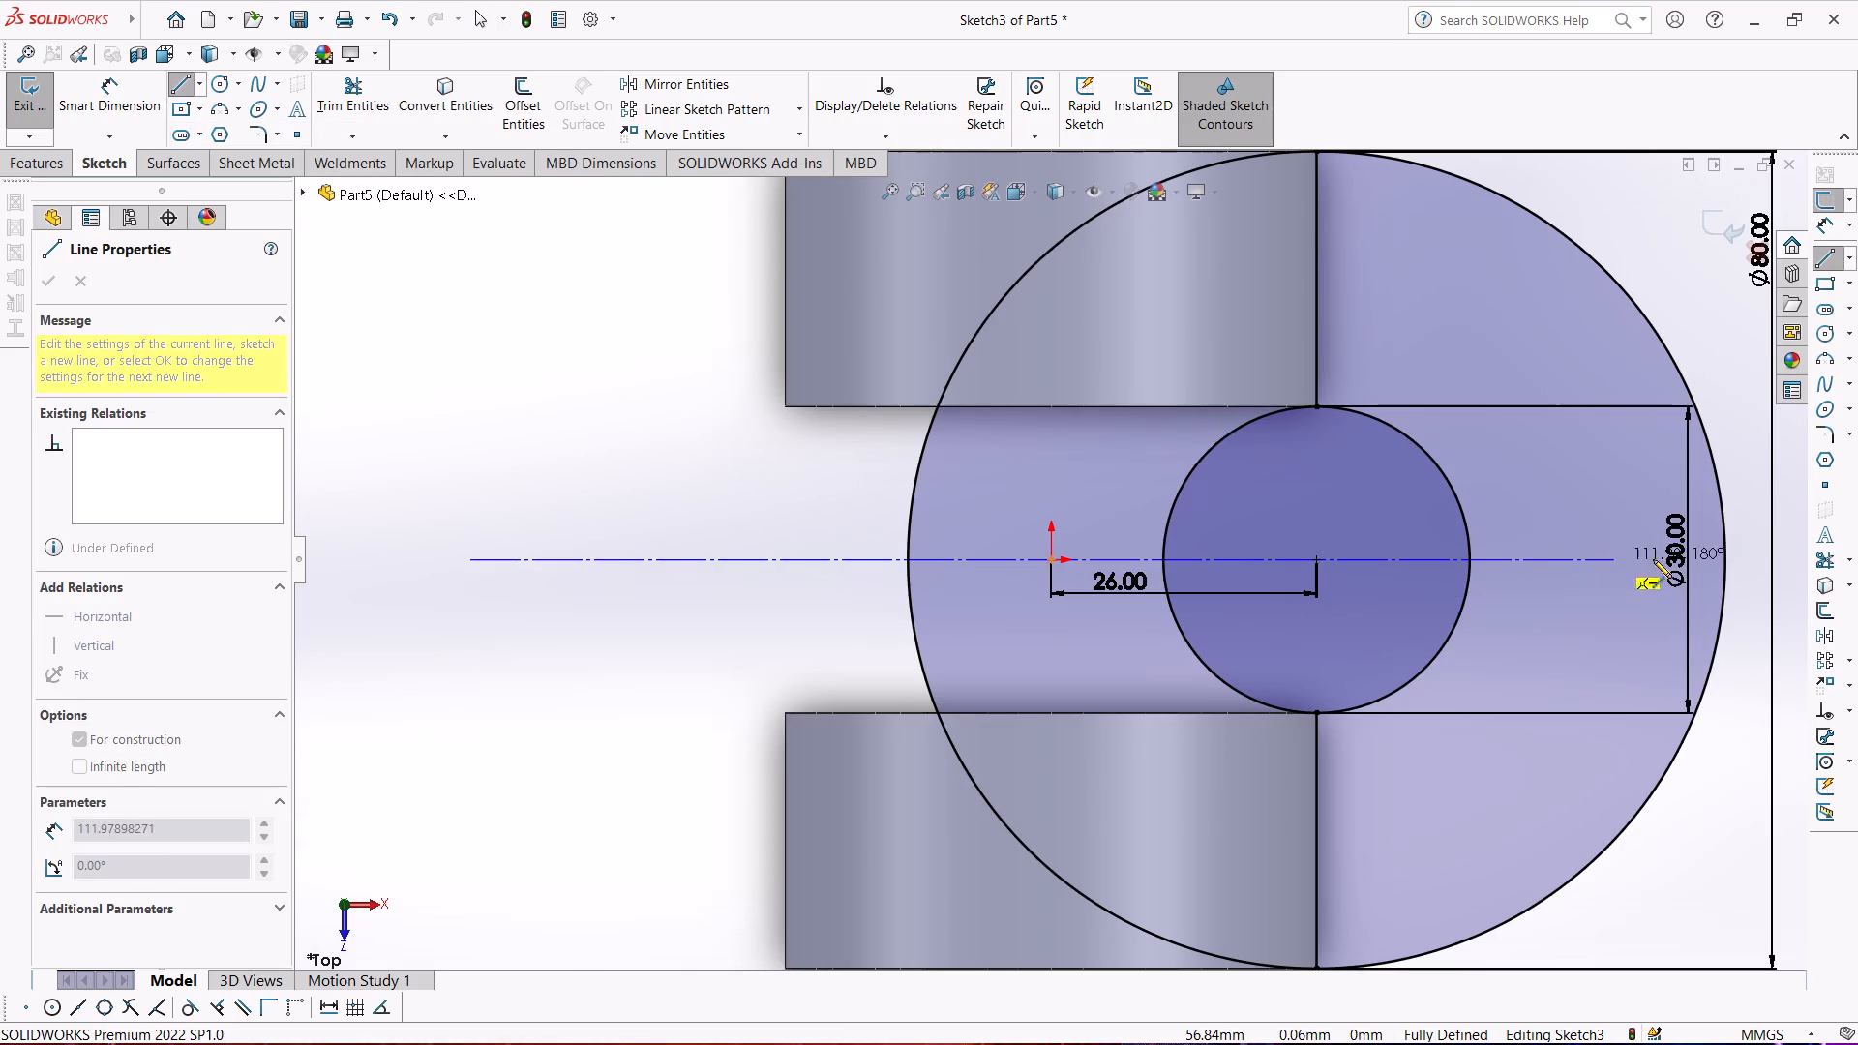
scroll(1708, 560, "up", 5)
left_click(1708, 560)
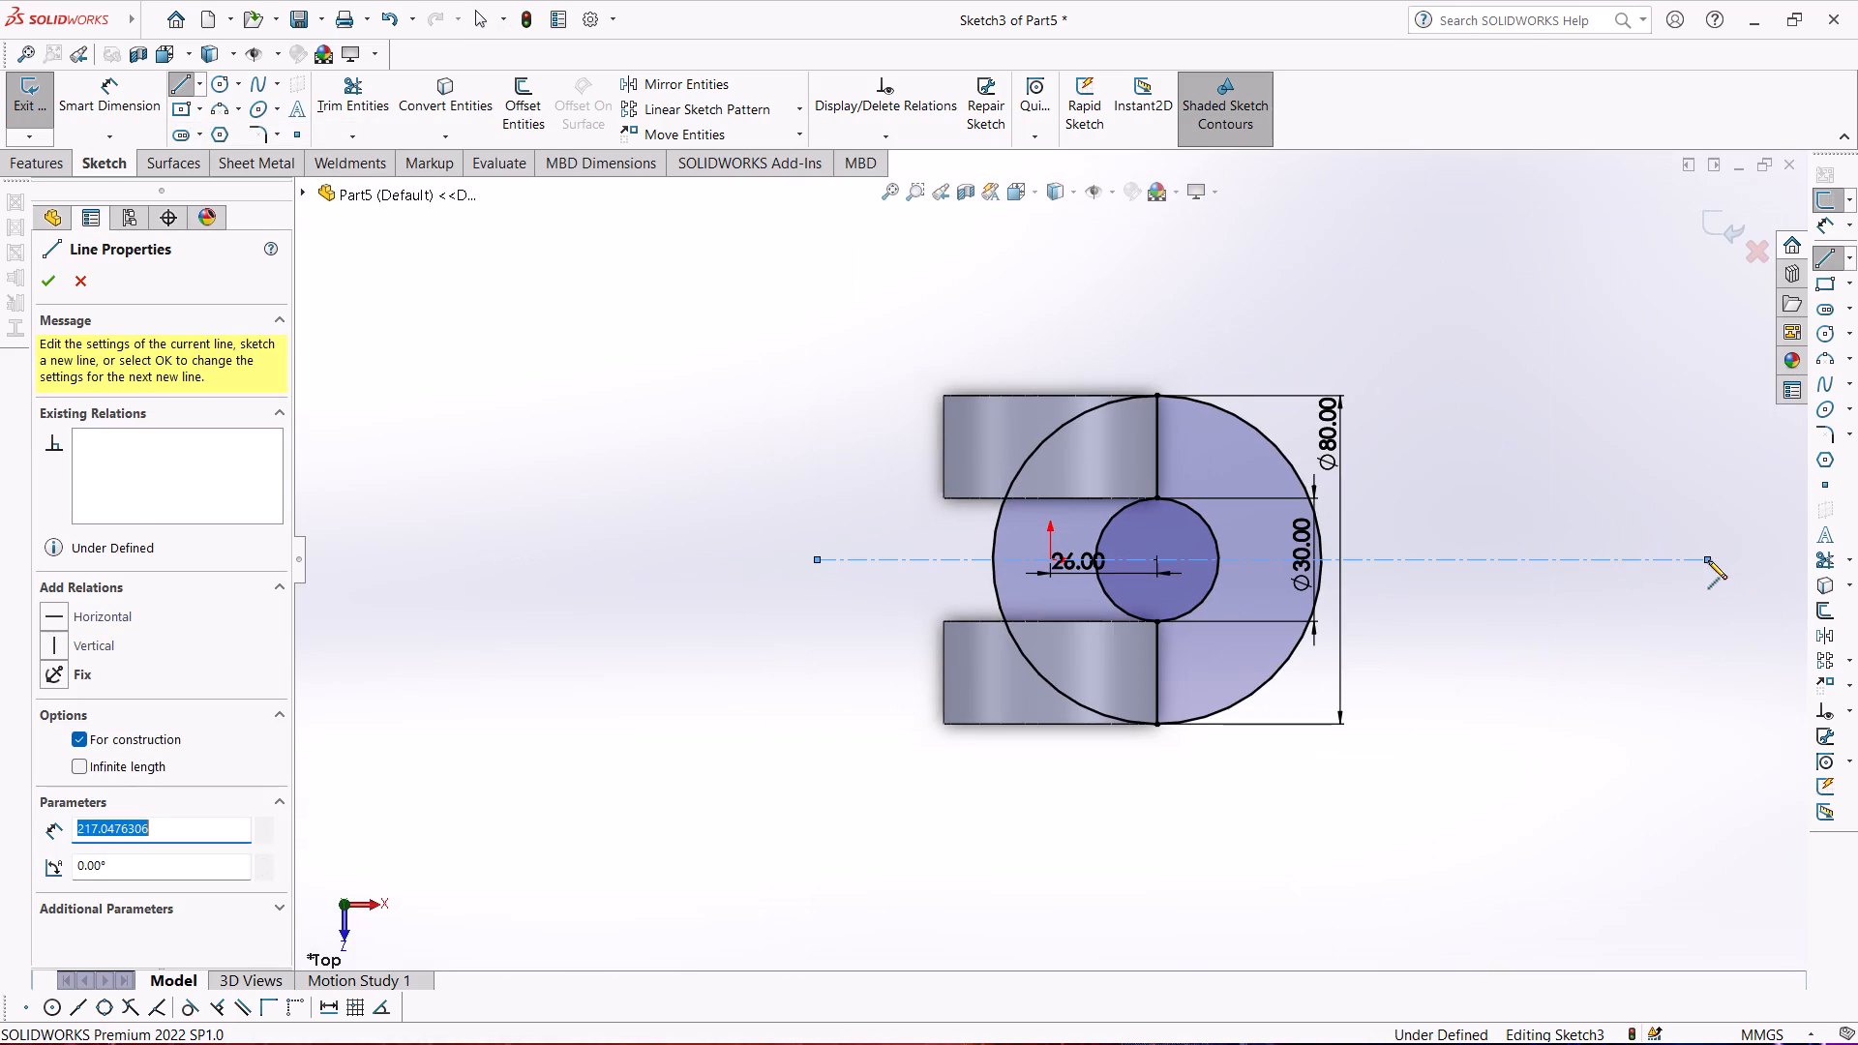
Add a Horizontal relation to the new centerline.
key("Escape")
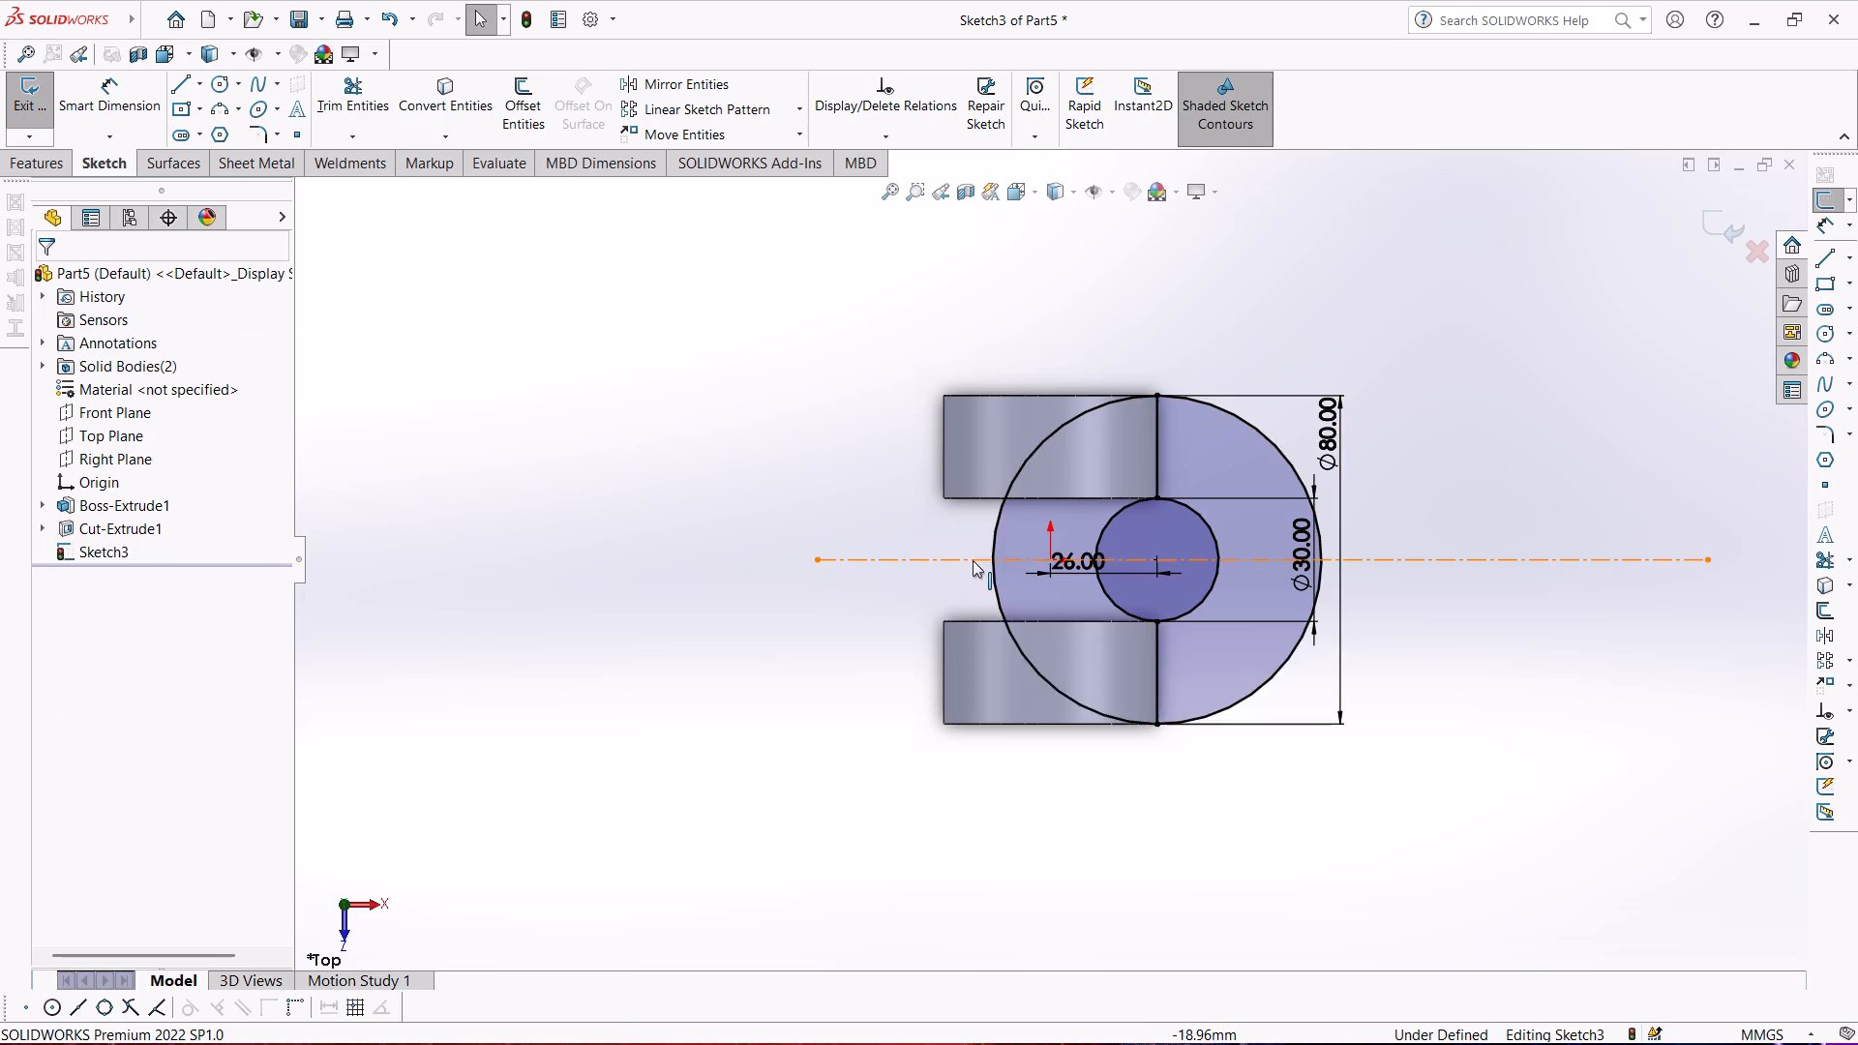
scroll(977, 561, "down", 5)
left_click(924, 552)
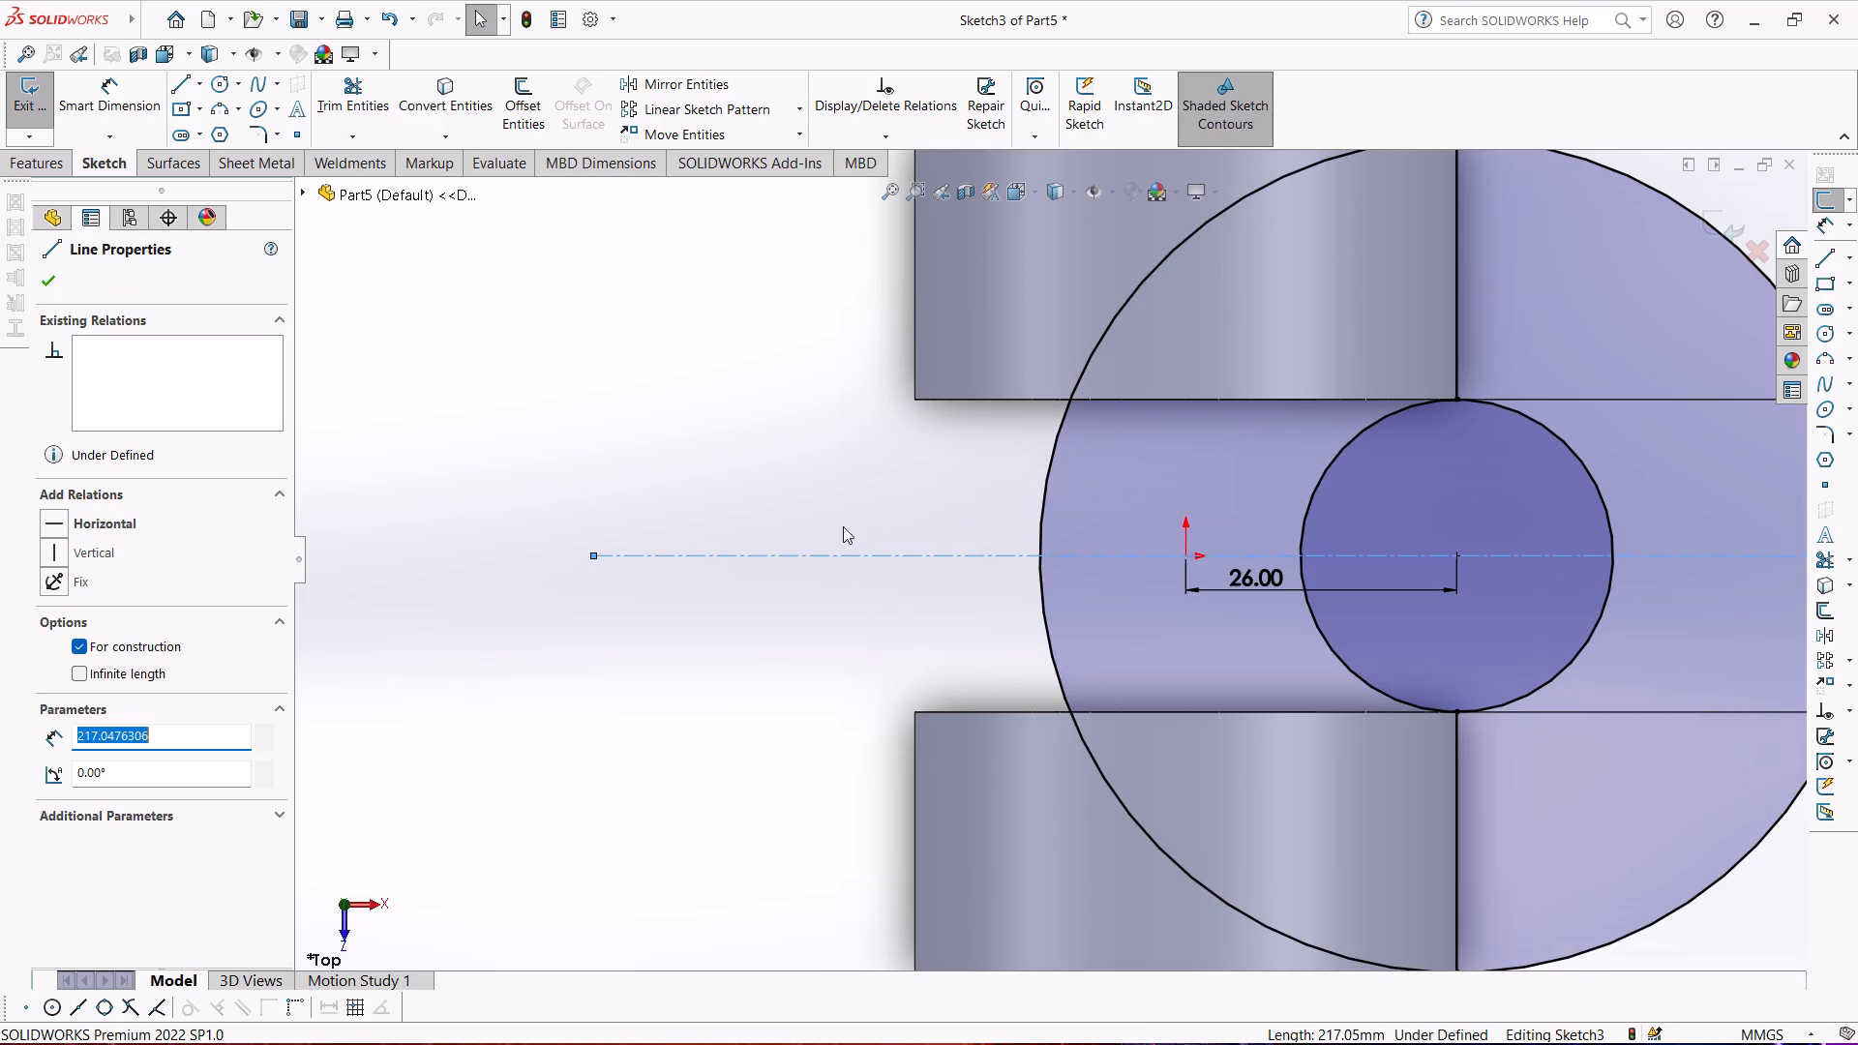
left_click(46, 519)
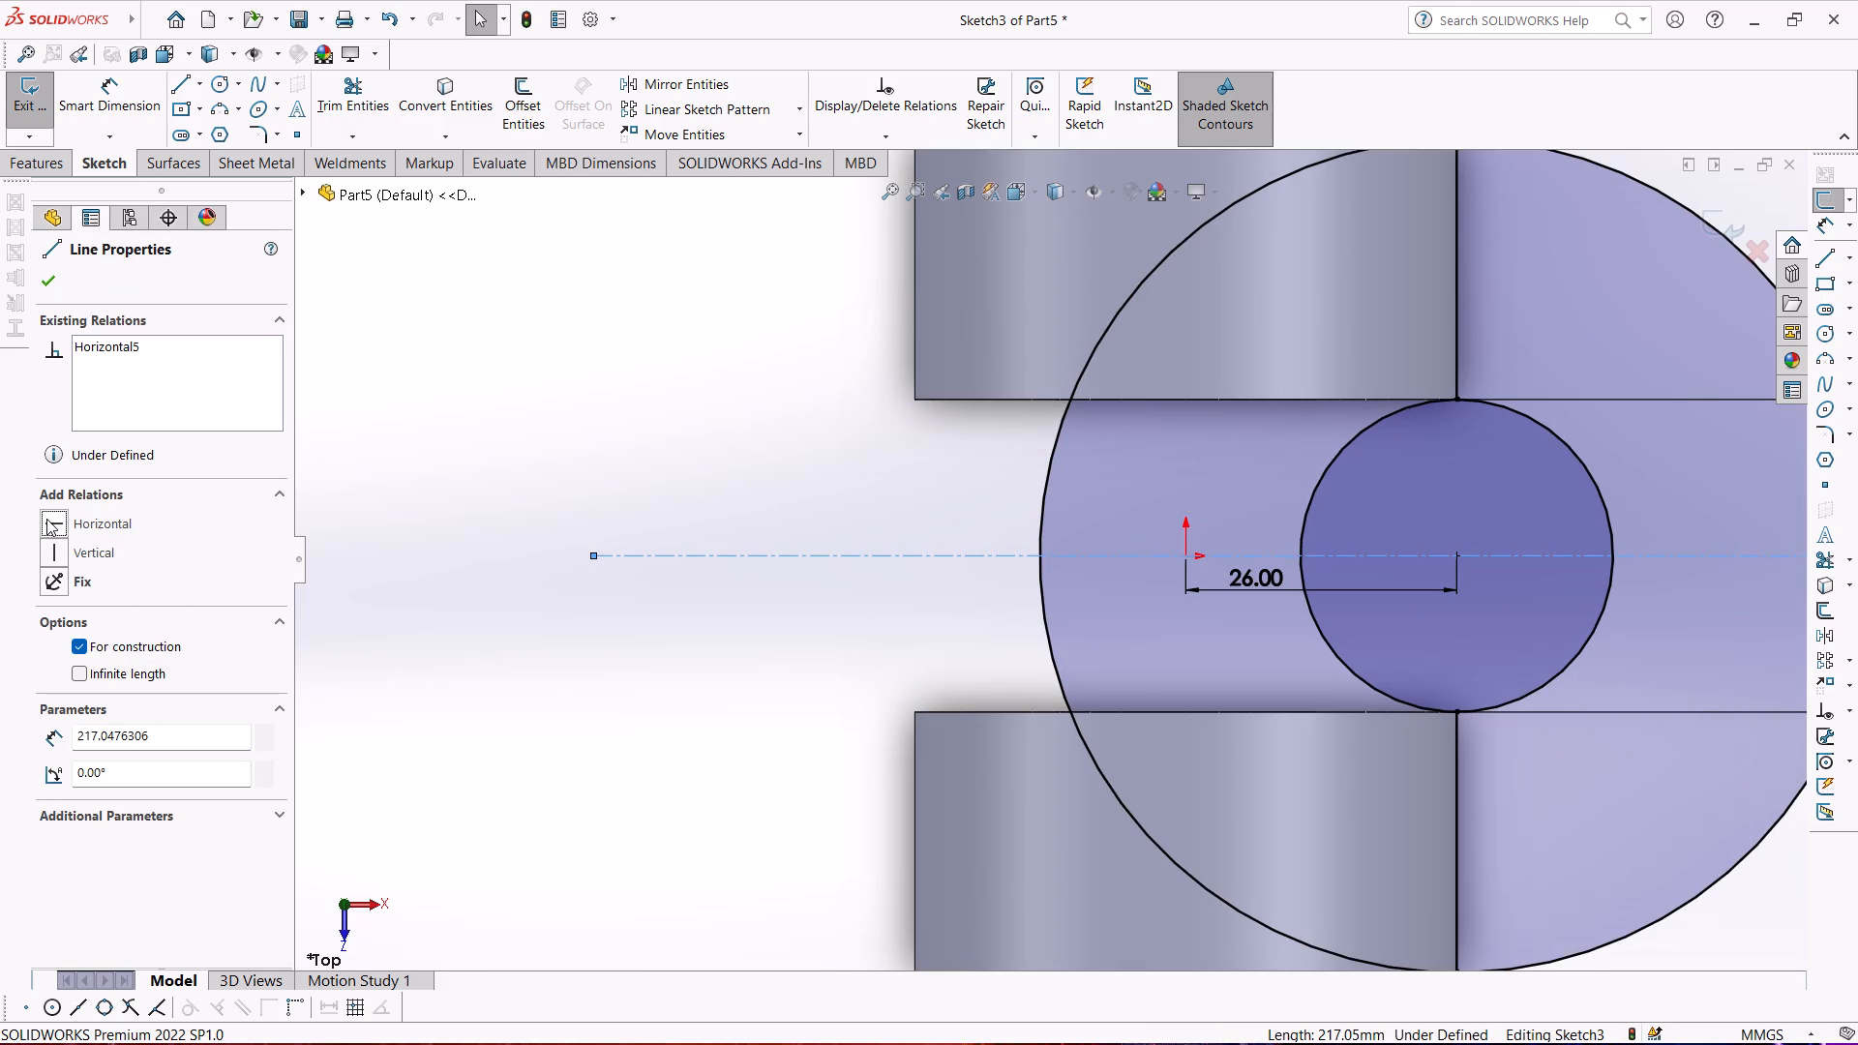
left_click(45, 282)
scroll(566, 680, "up", 3)
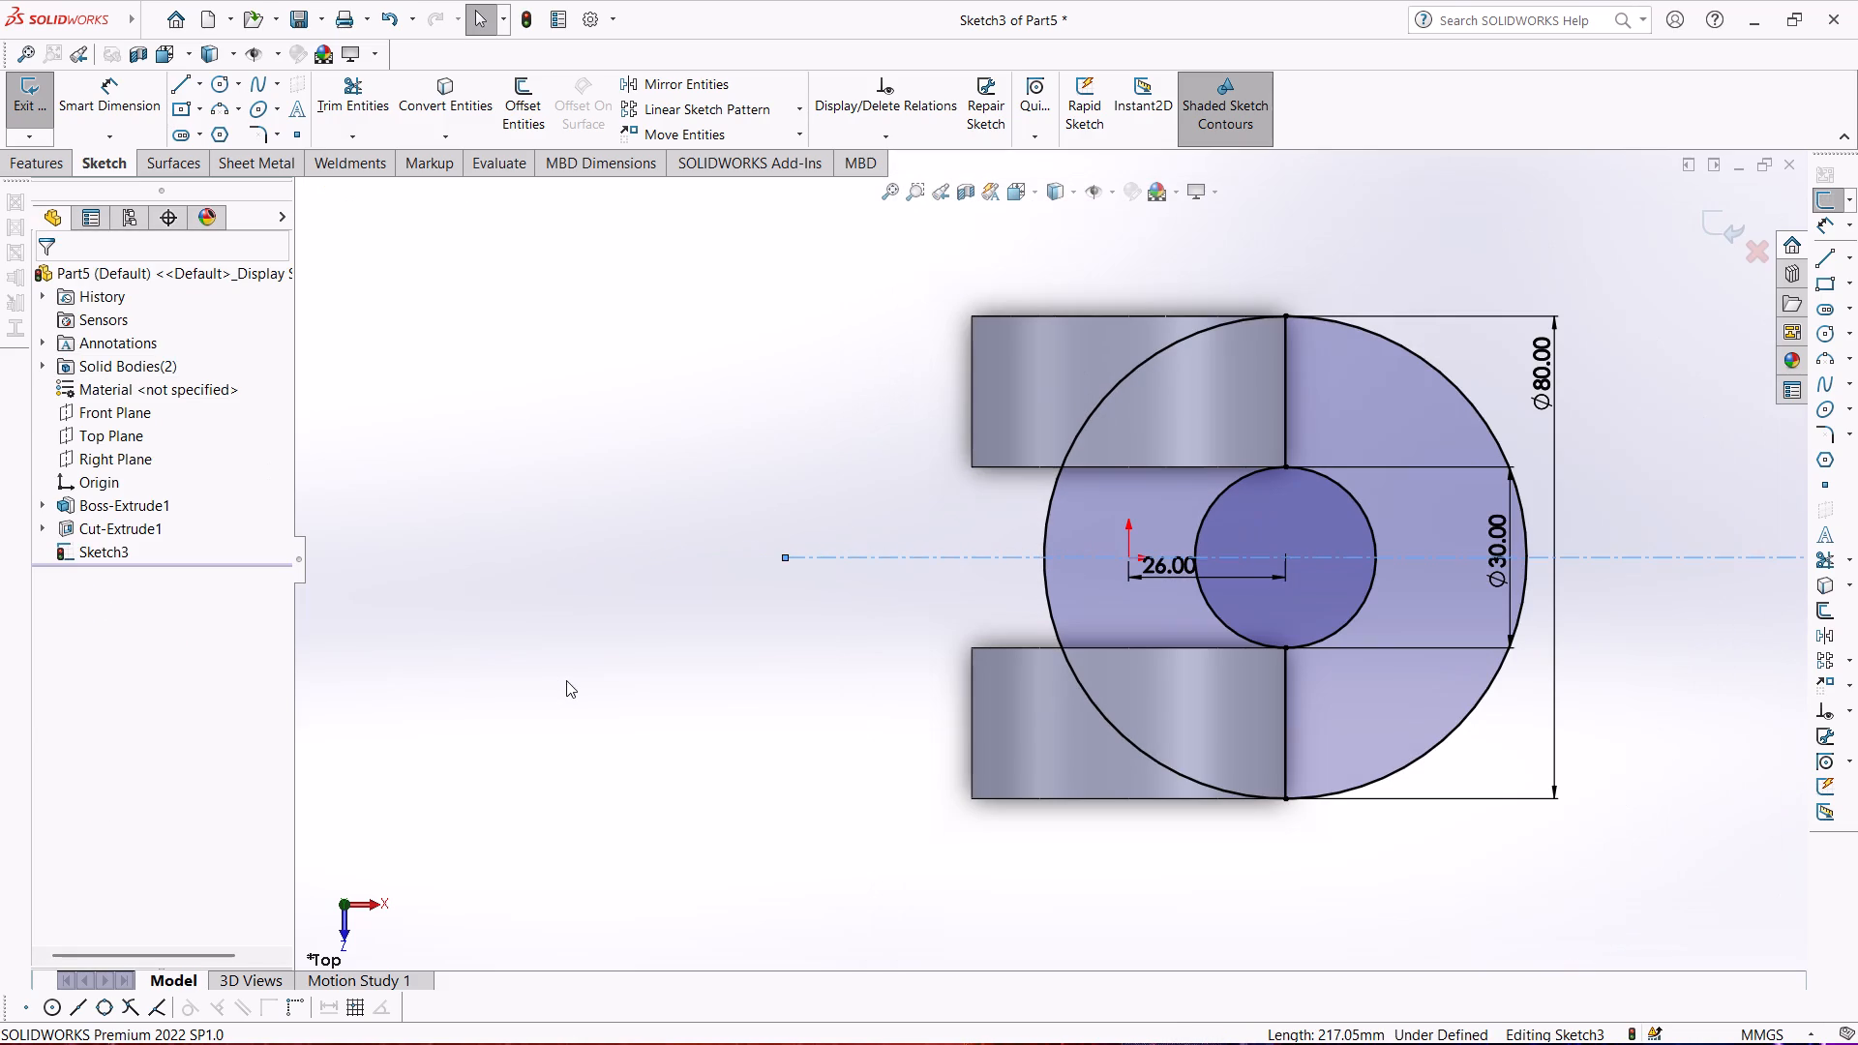
left_click(566, 680)
Add a Coincident relation between the horizontal centerline and the sketch origin.
scroll(1215, 564, "down", 1)
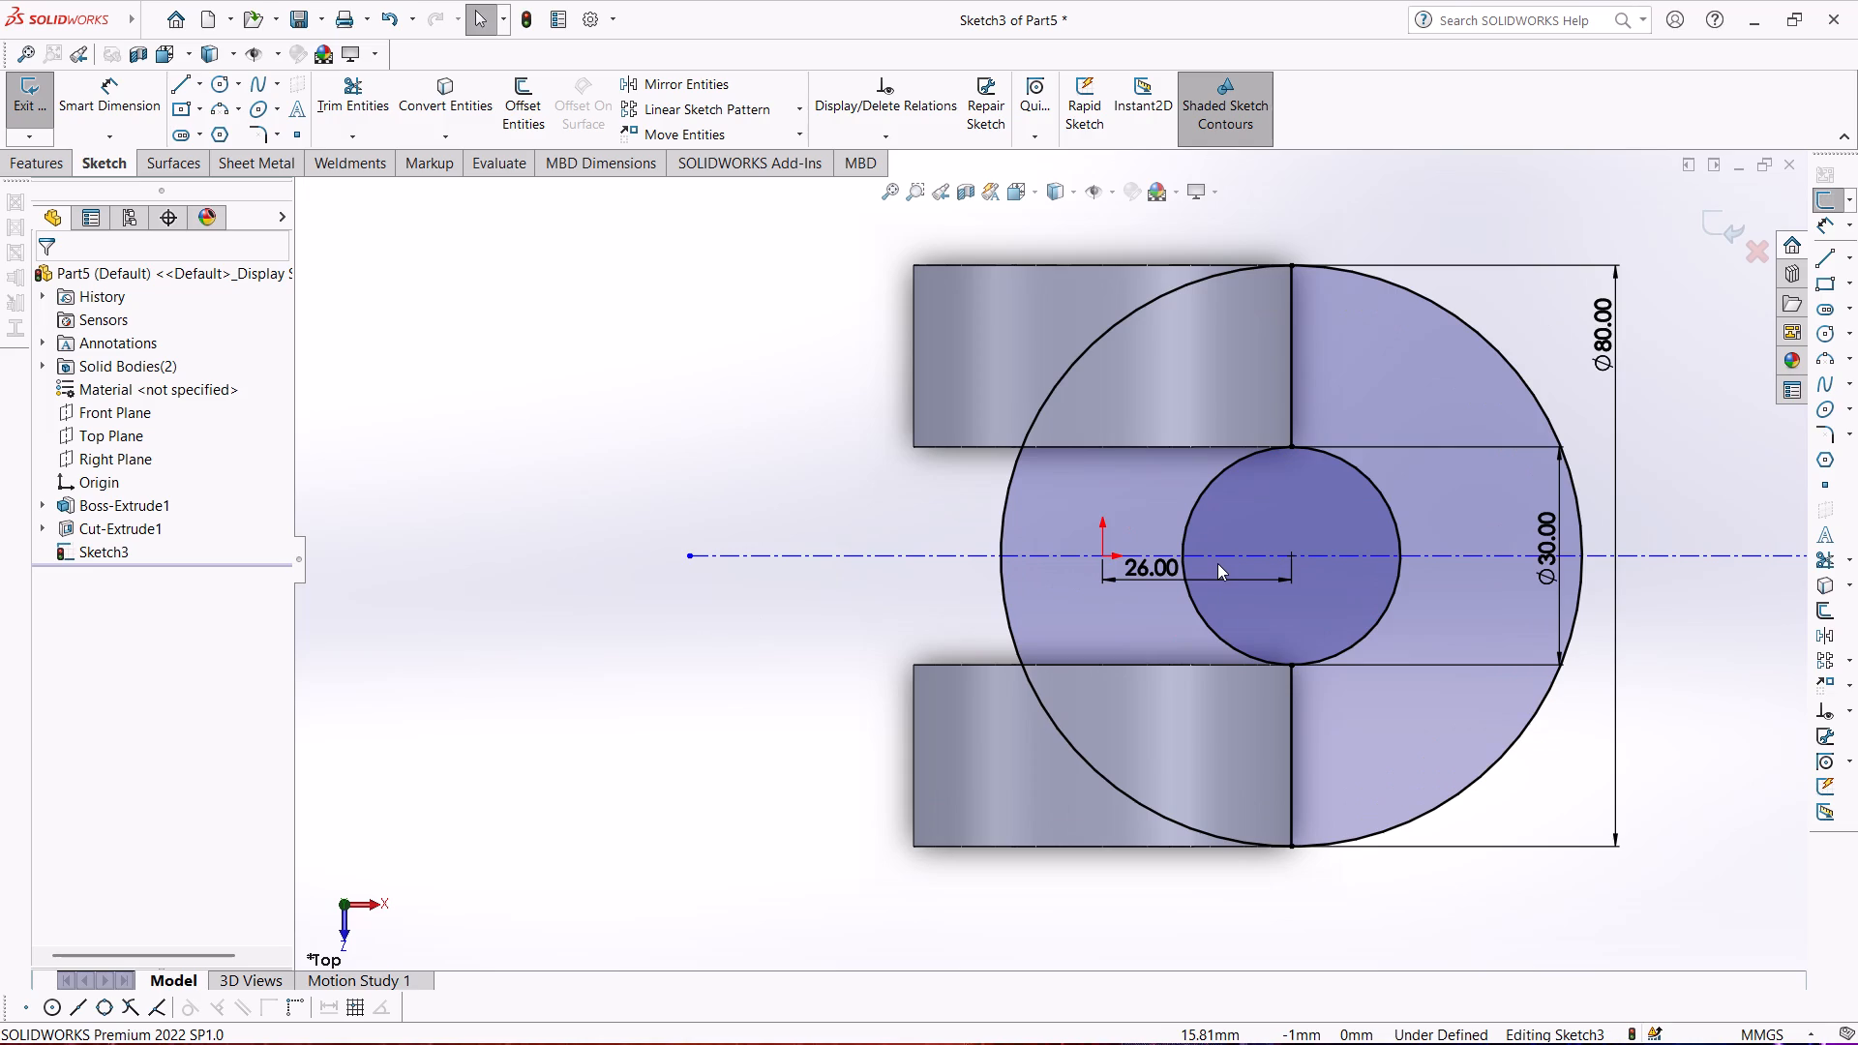
scroll(1219, 562, "up", 1)
scroll(1246, 565, "down", 6)
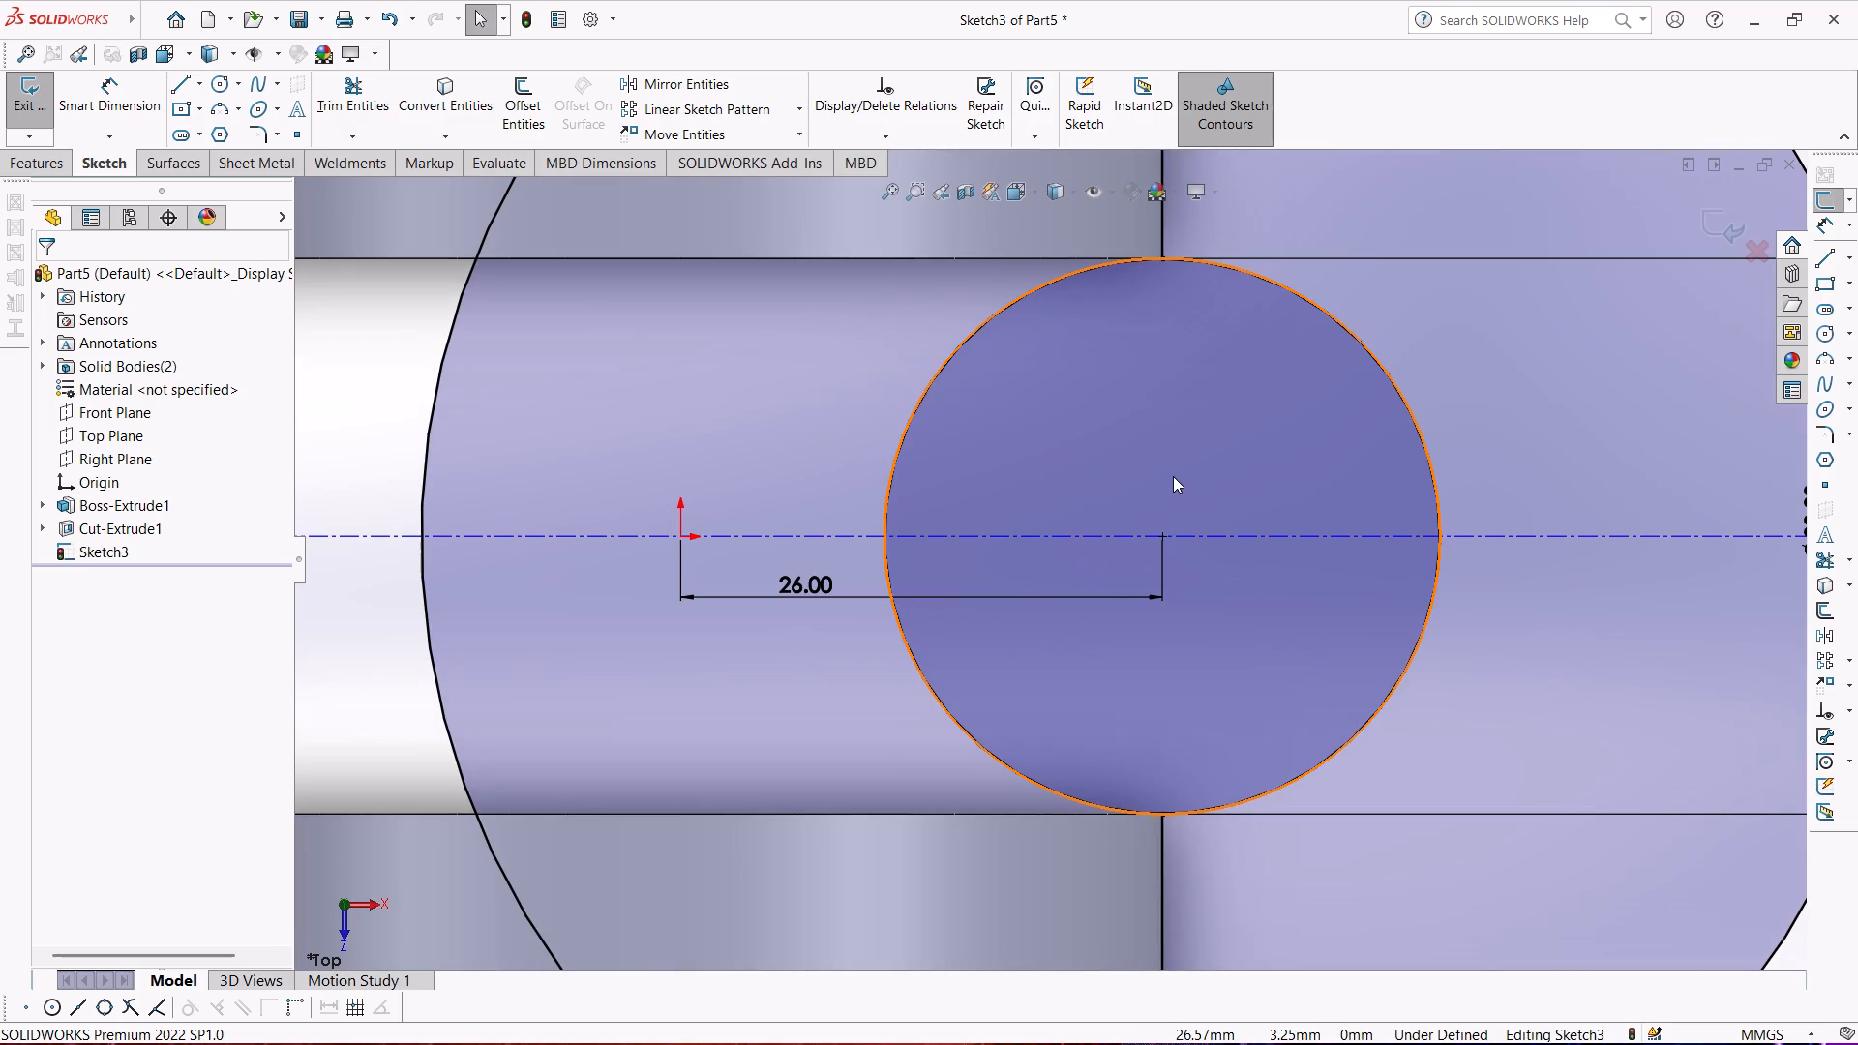
left_click(680, 533)
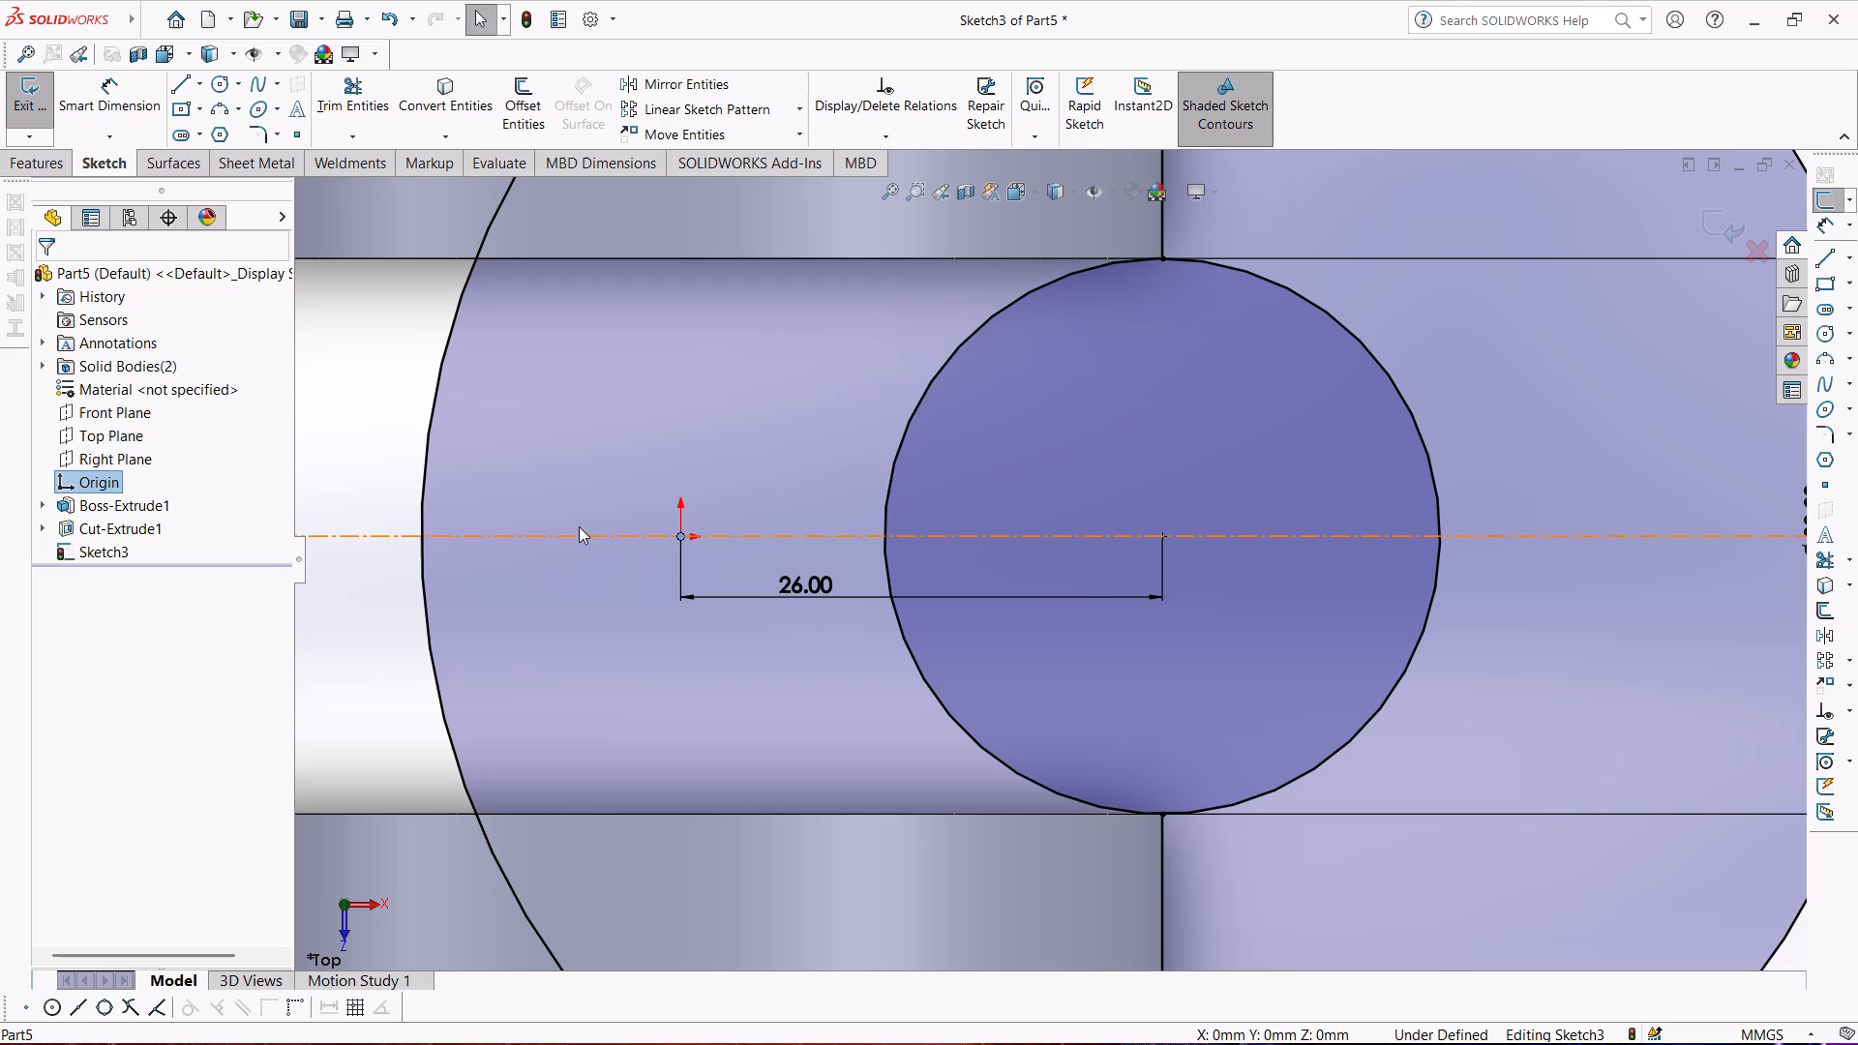
left_click(581, 534, "ctrl")
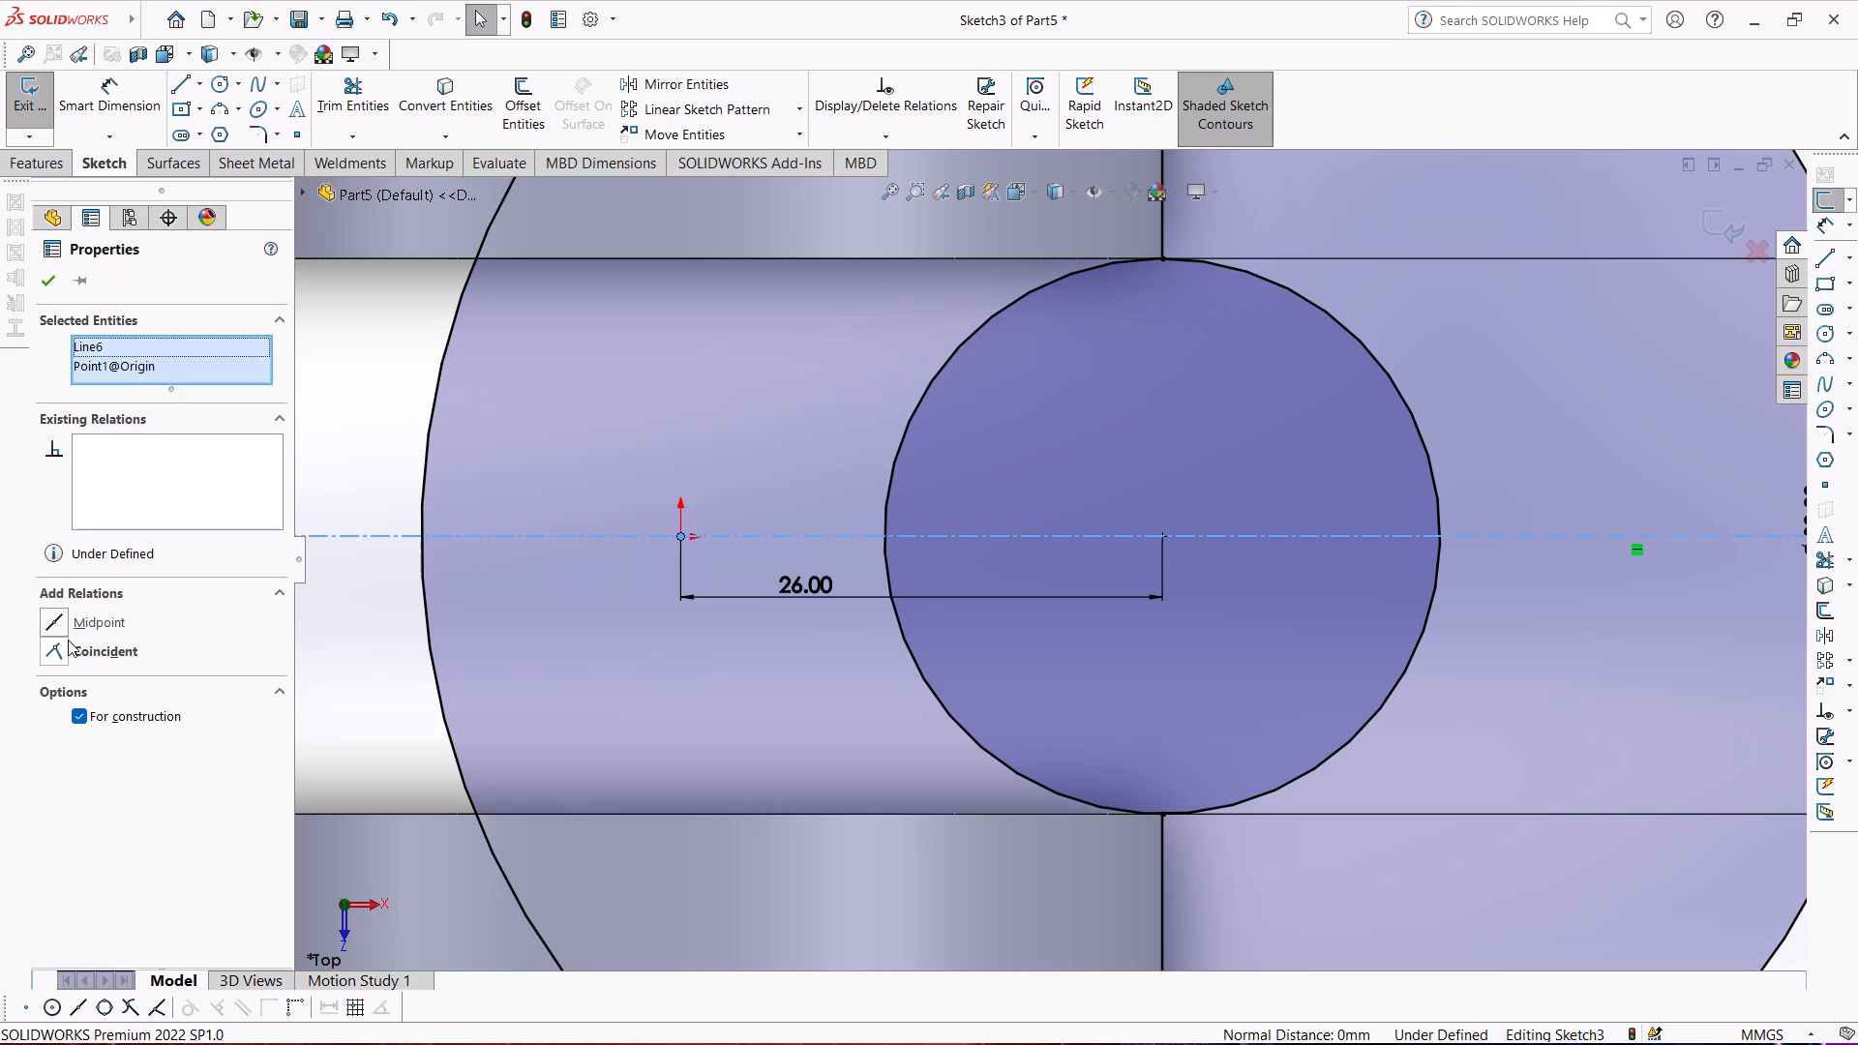
left_click(66, 645)
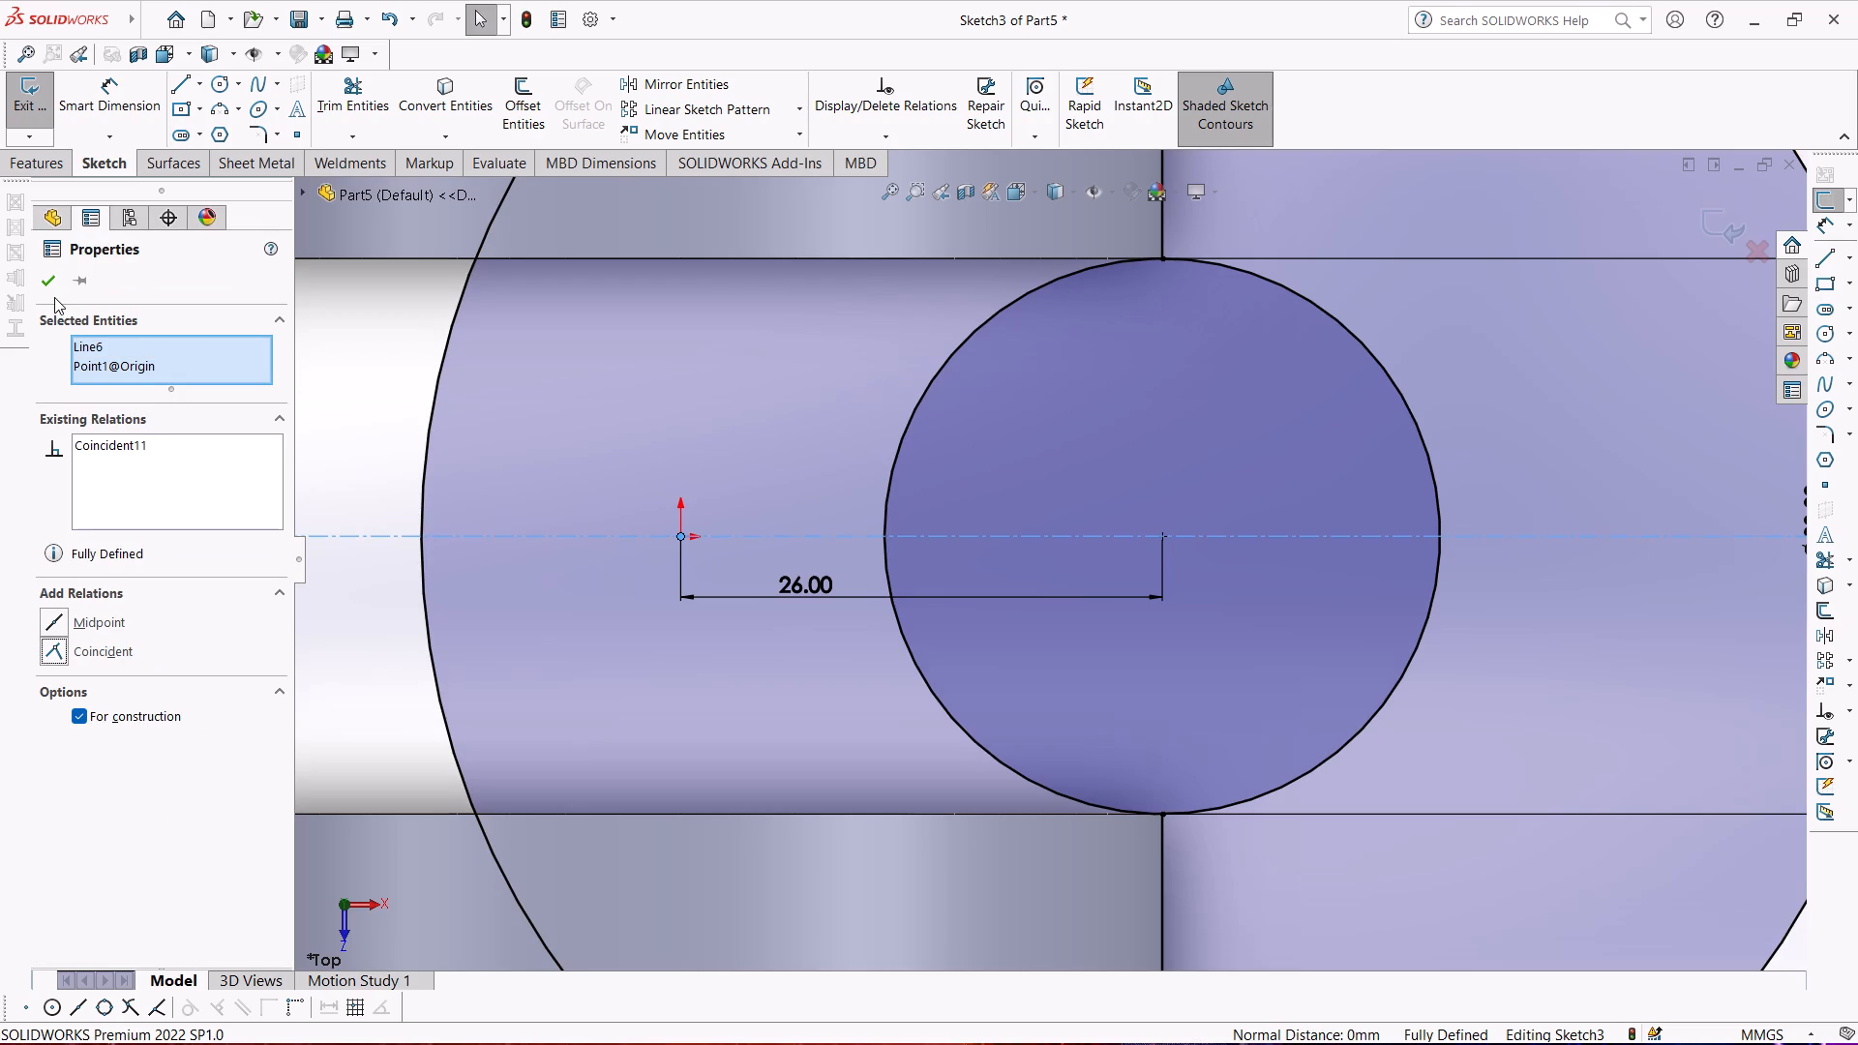
left_click(55, 296)
left_click(52, 277)
scroll(228, 471, "up", 2)
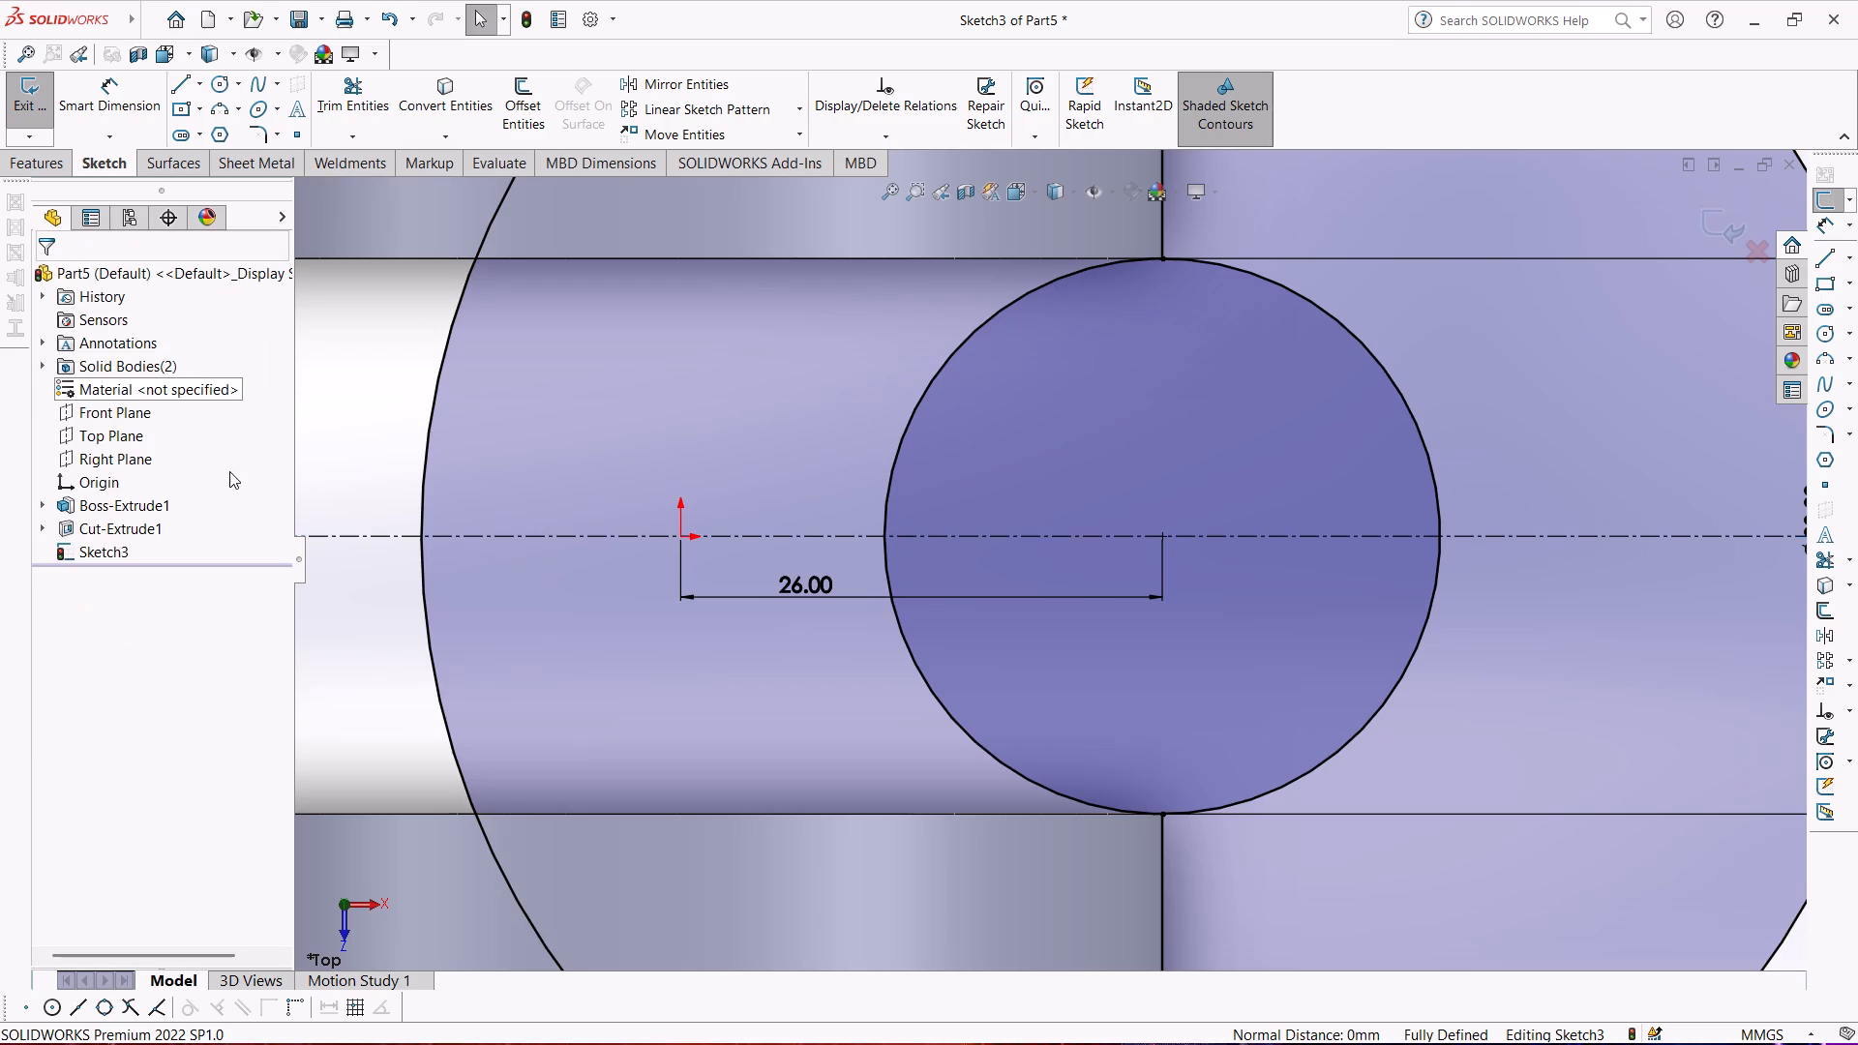
scroll(229, 471, "up", 2)
scroll(334, 483, "up", 4)
left_click(501, 458)
scroll(836, 633, "up", 4)
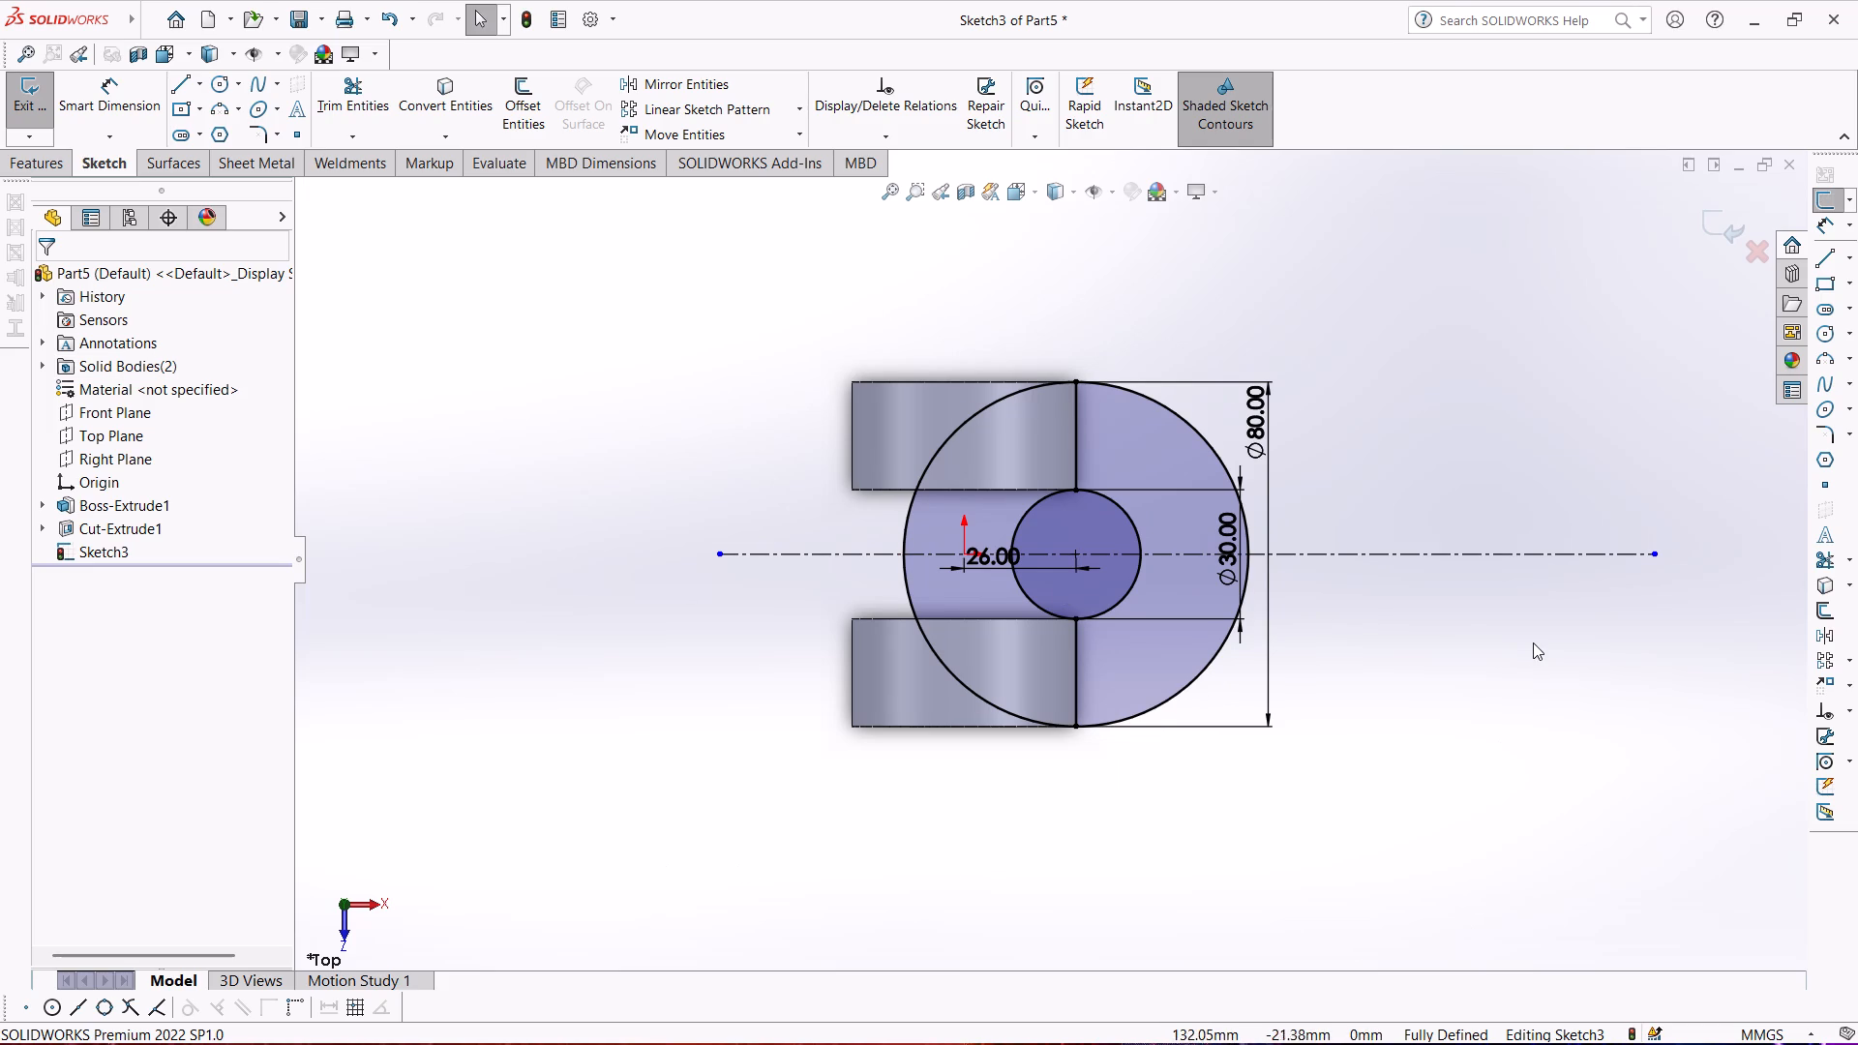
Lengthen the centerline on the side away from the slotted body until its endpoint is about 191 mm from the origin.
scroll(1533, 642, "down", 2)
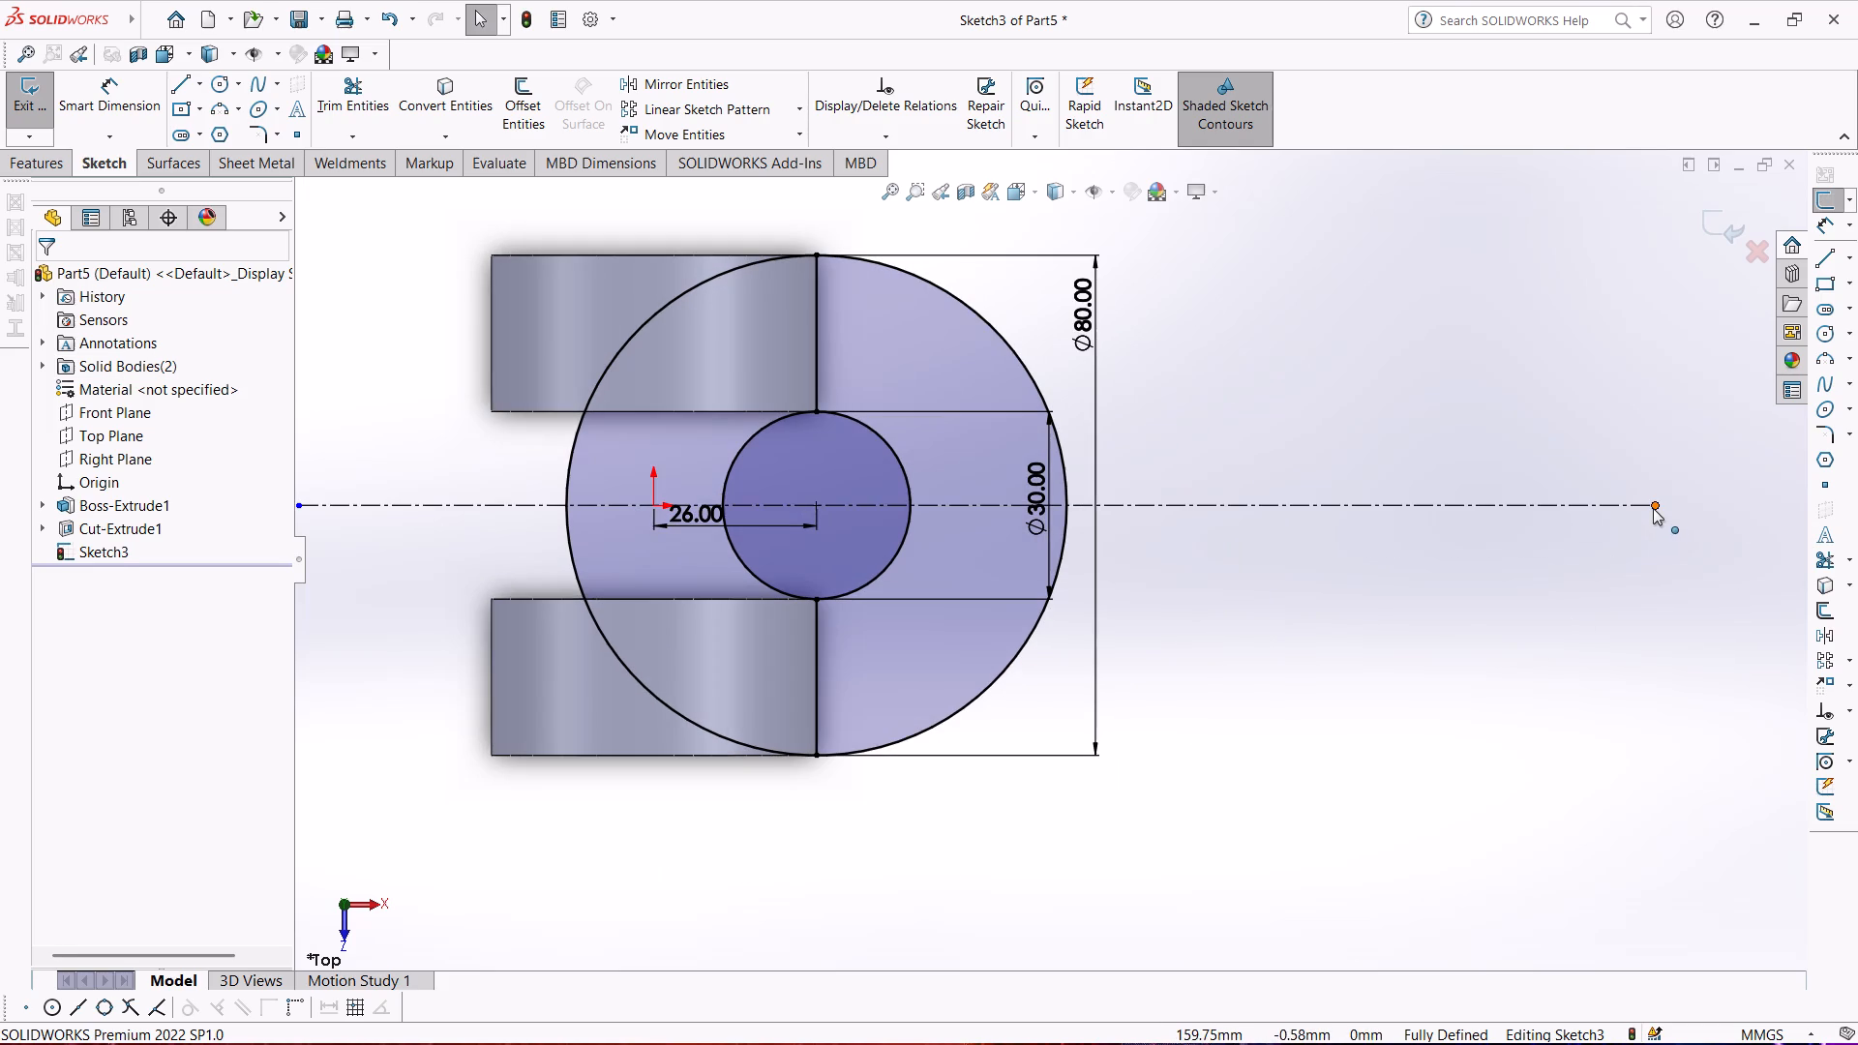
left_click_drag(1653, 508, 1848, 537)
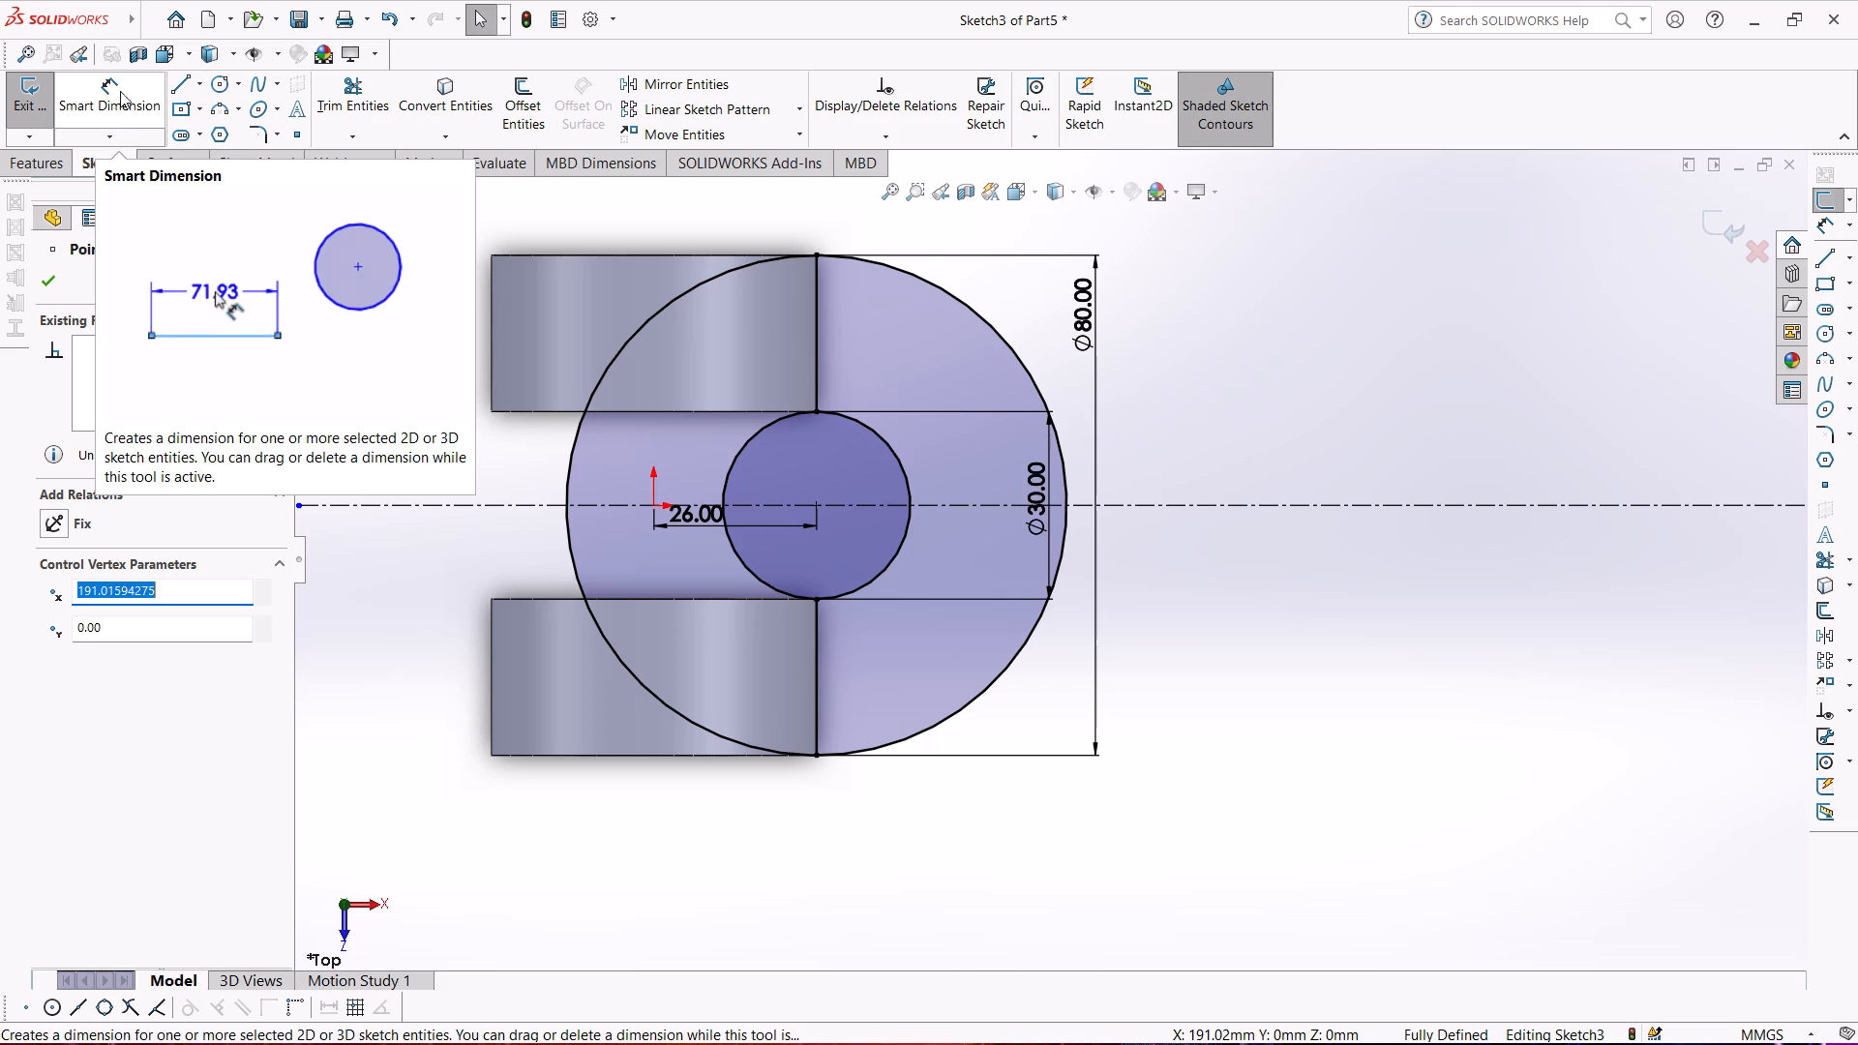
Sketch a center rectangle about 142 mm by 34 mm, centred on the centerline and overlapping the 80 mm circle's right side.
left_click(179, 107)
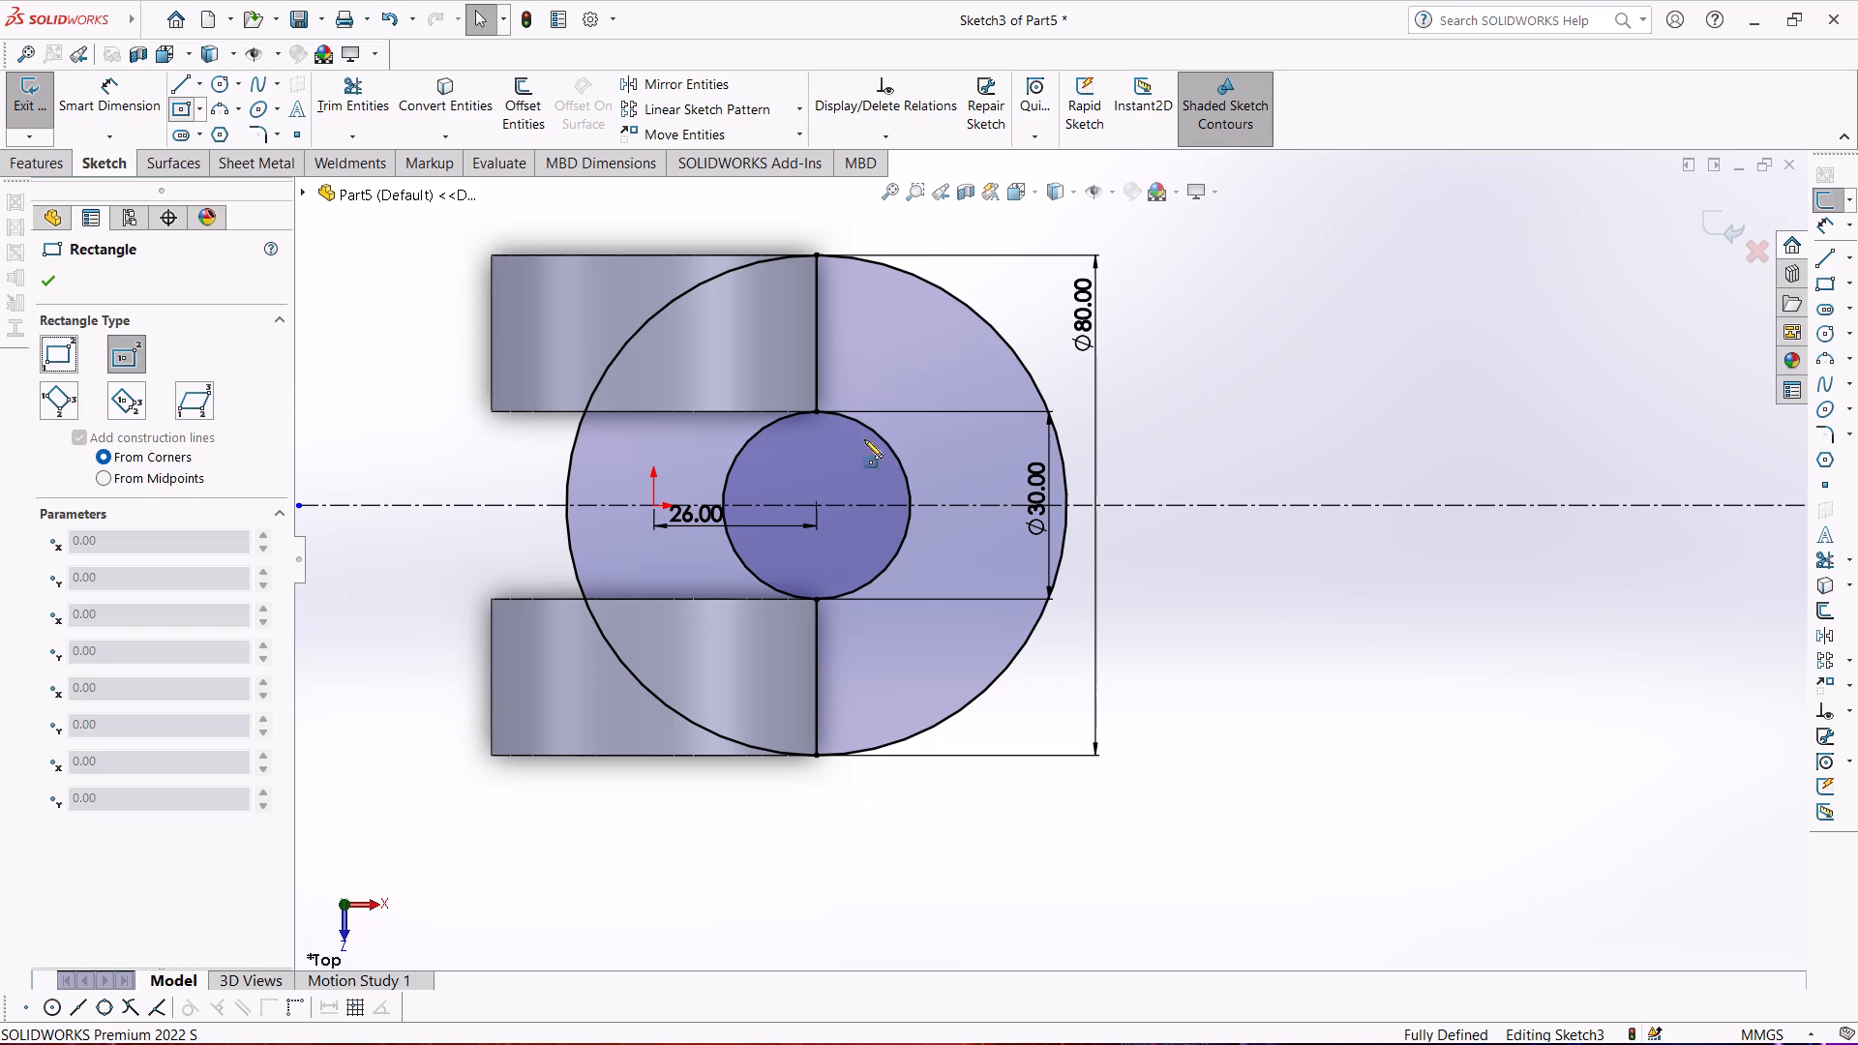
left_click(1446, 507)
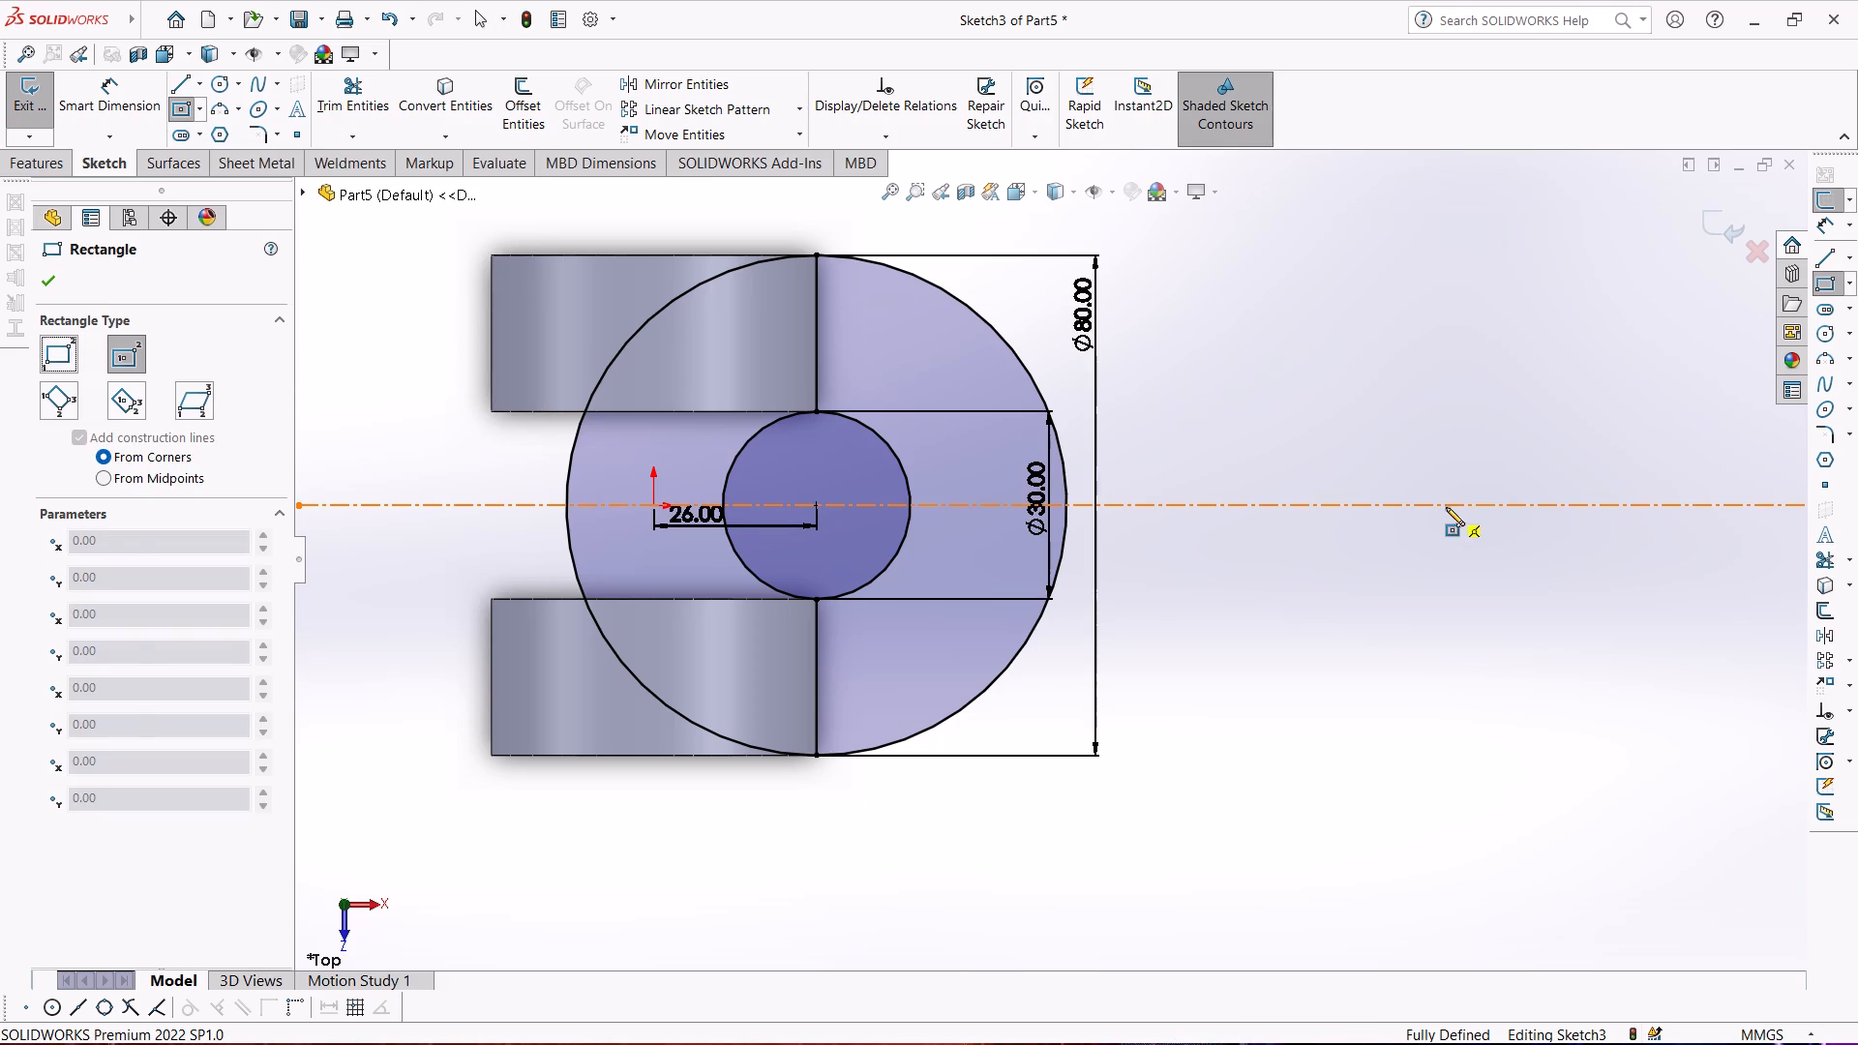
left_click(1002, 612)
scroll(1269, 552, "up", 4)
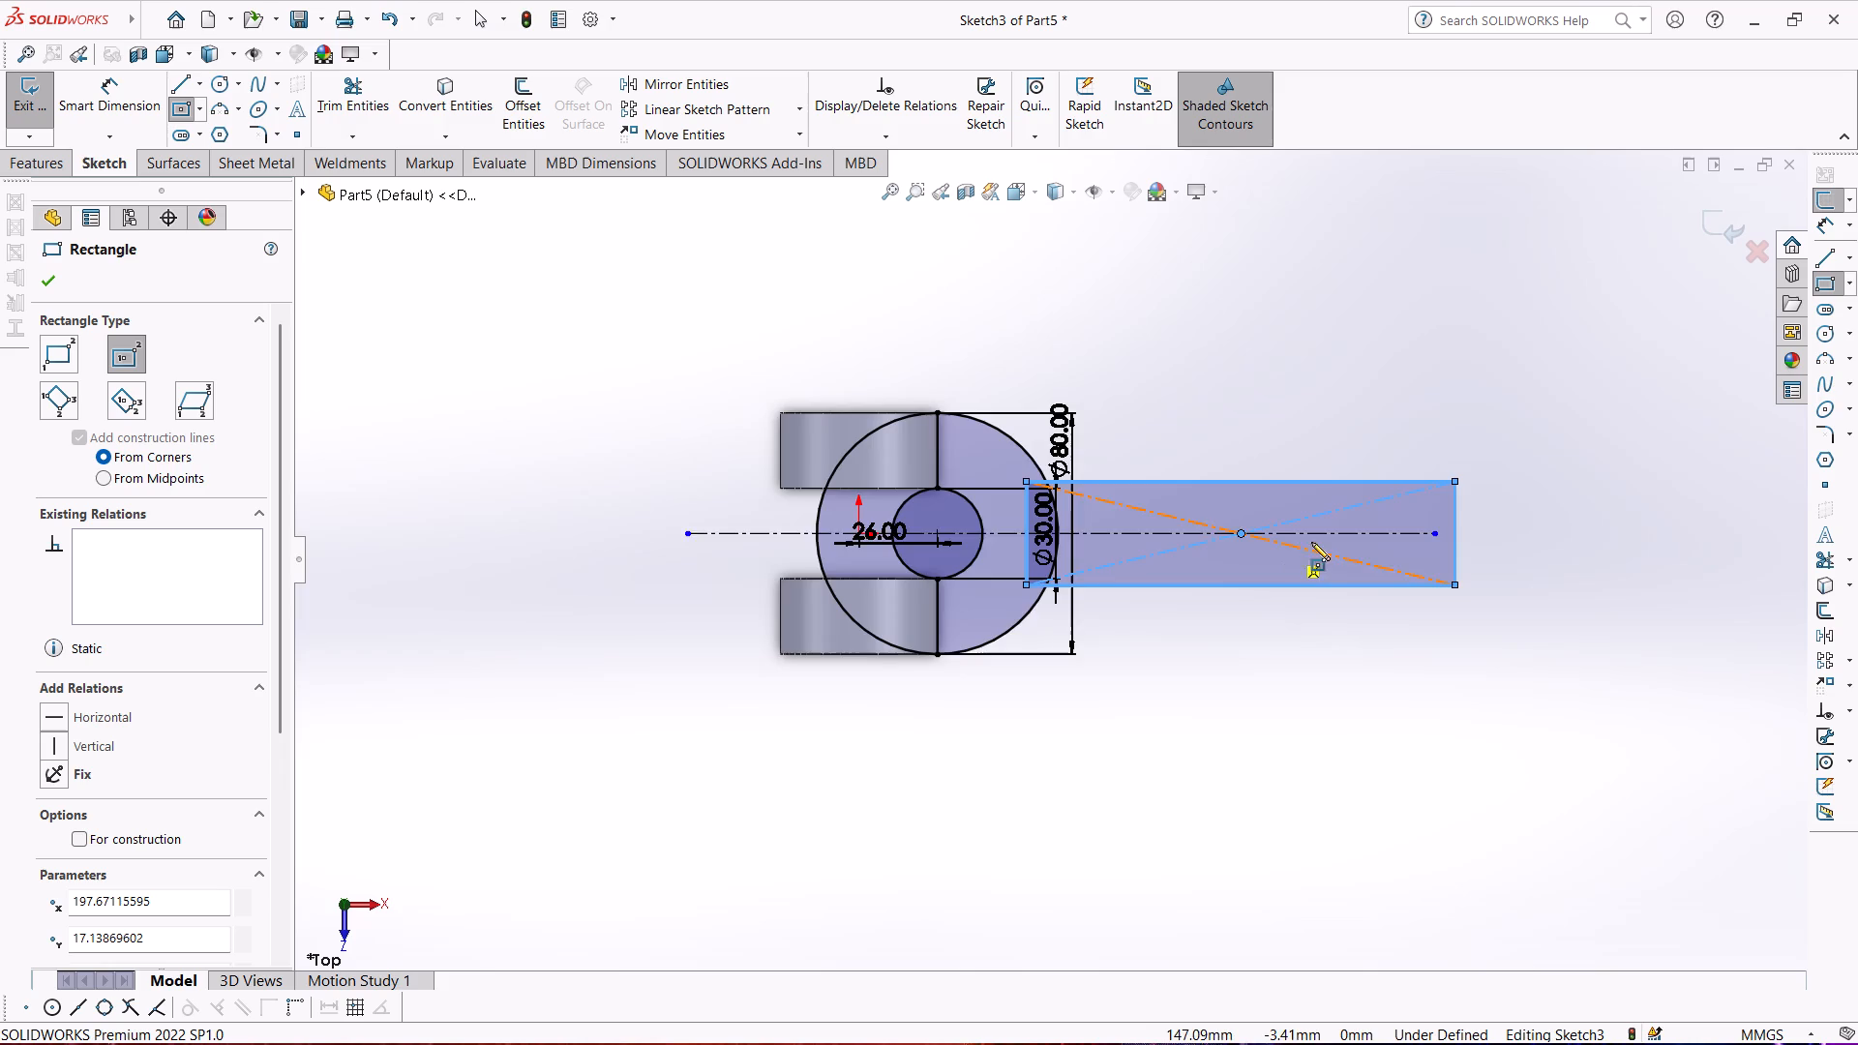
scroll(1364, 498, "down", 5)
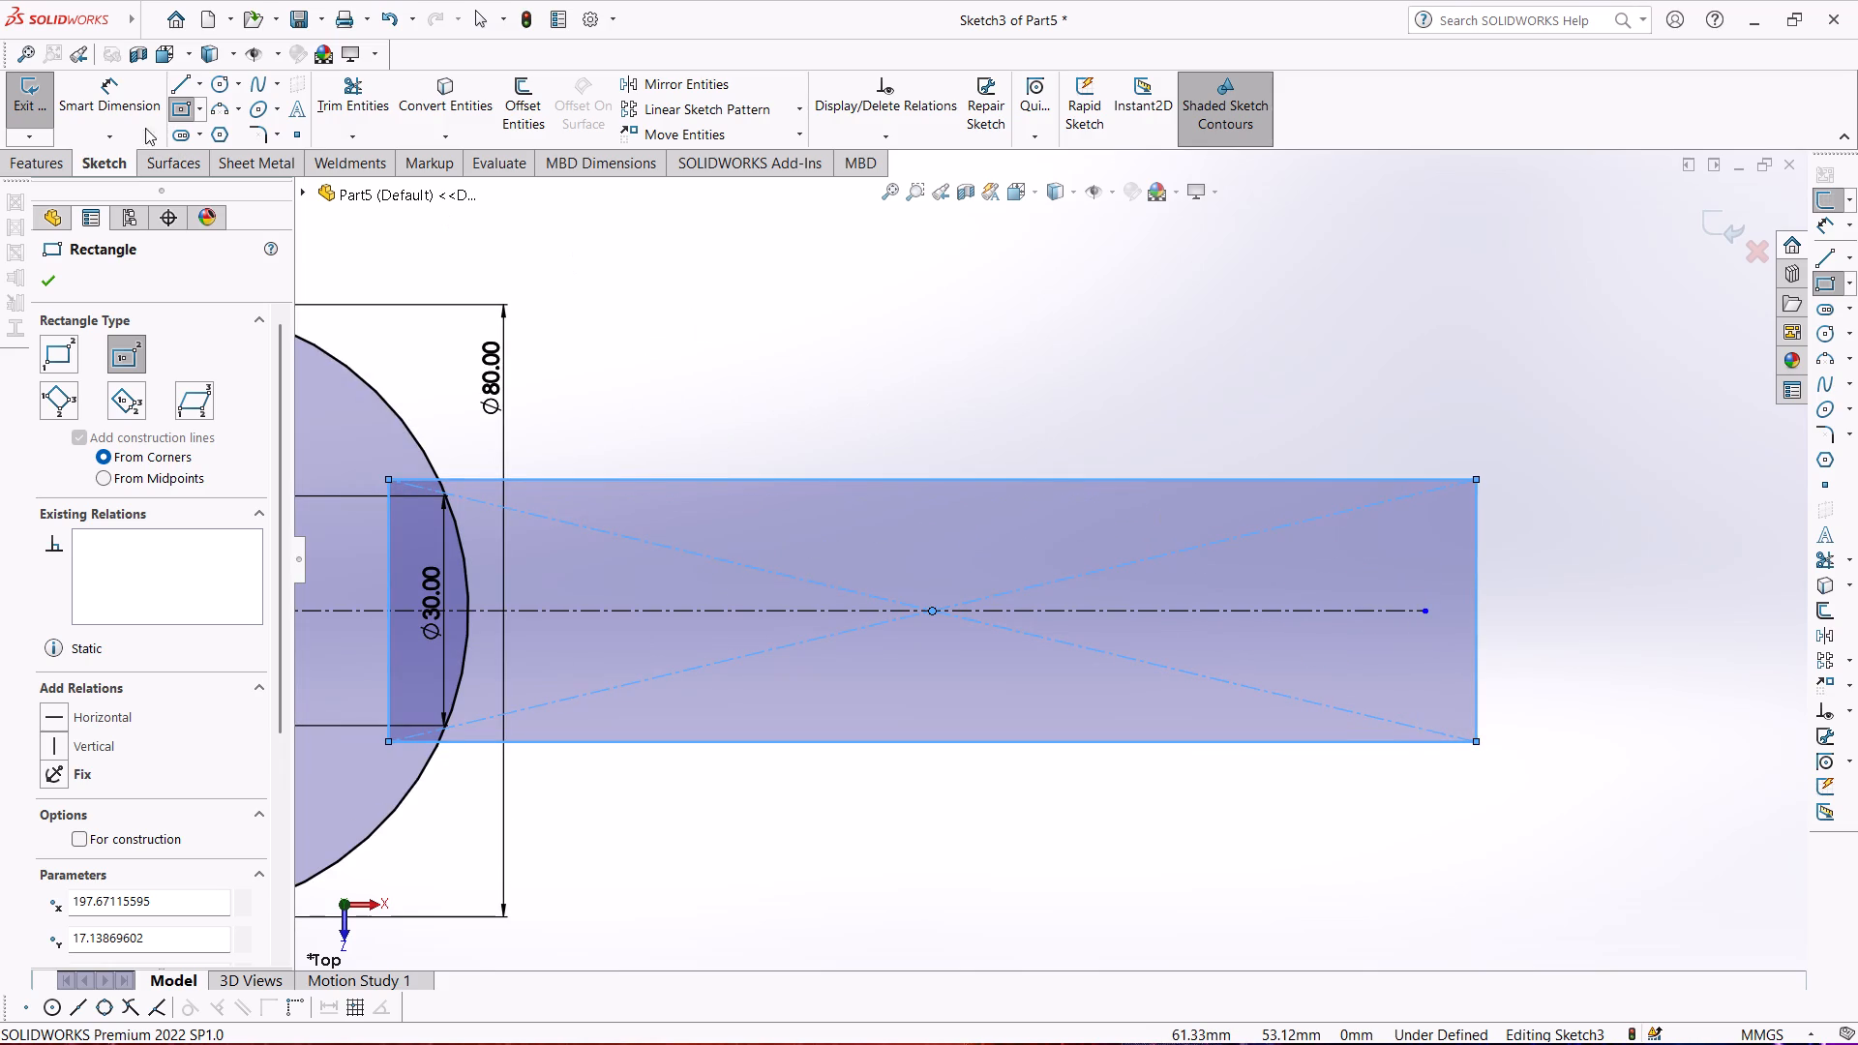
left_click(190, 110)
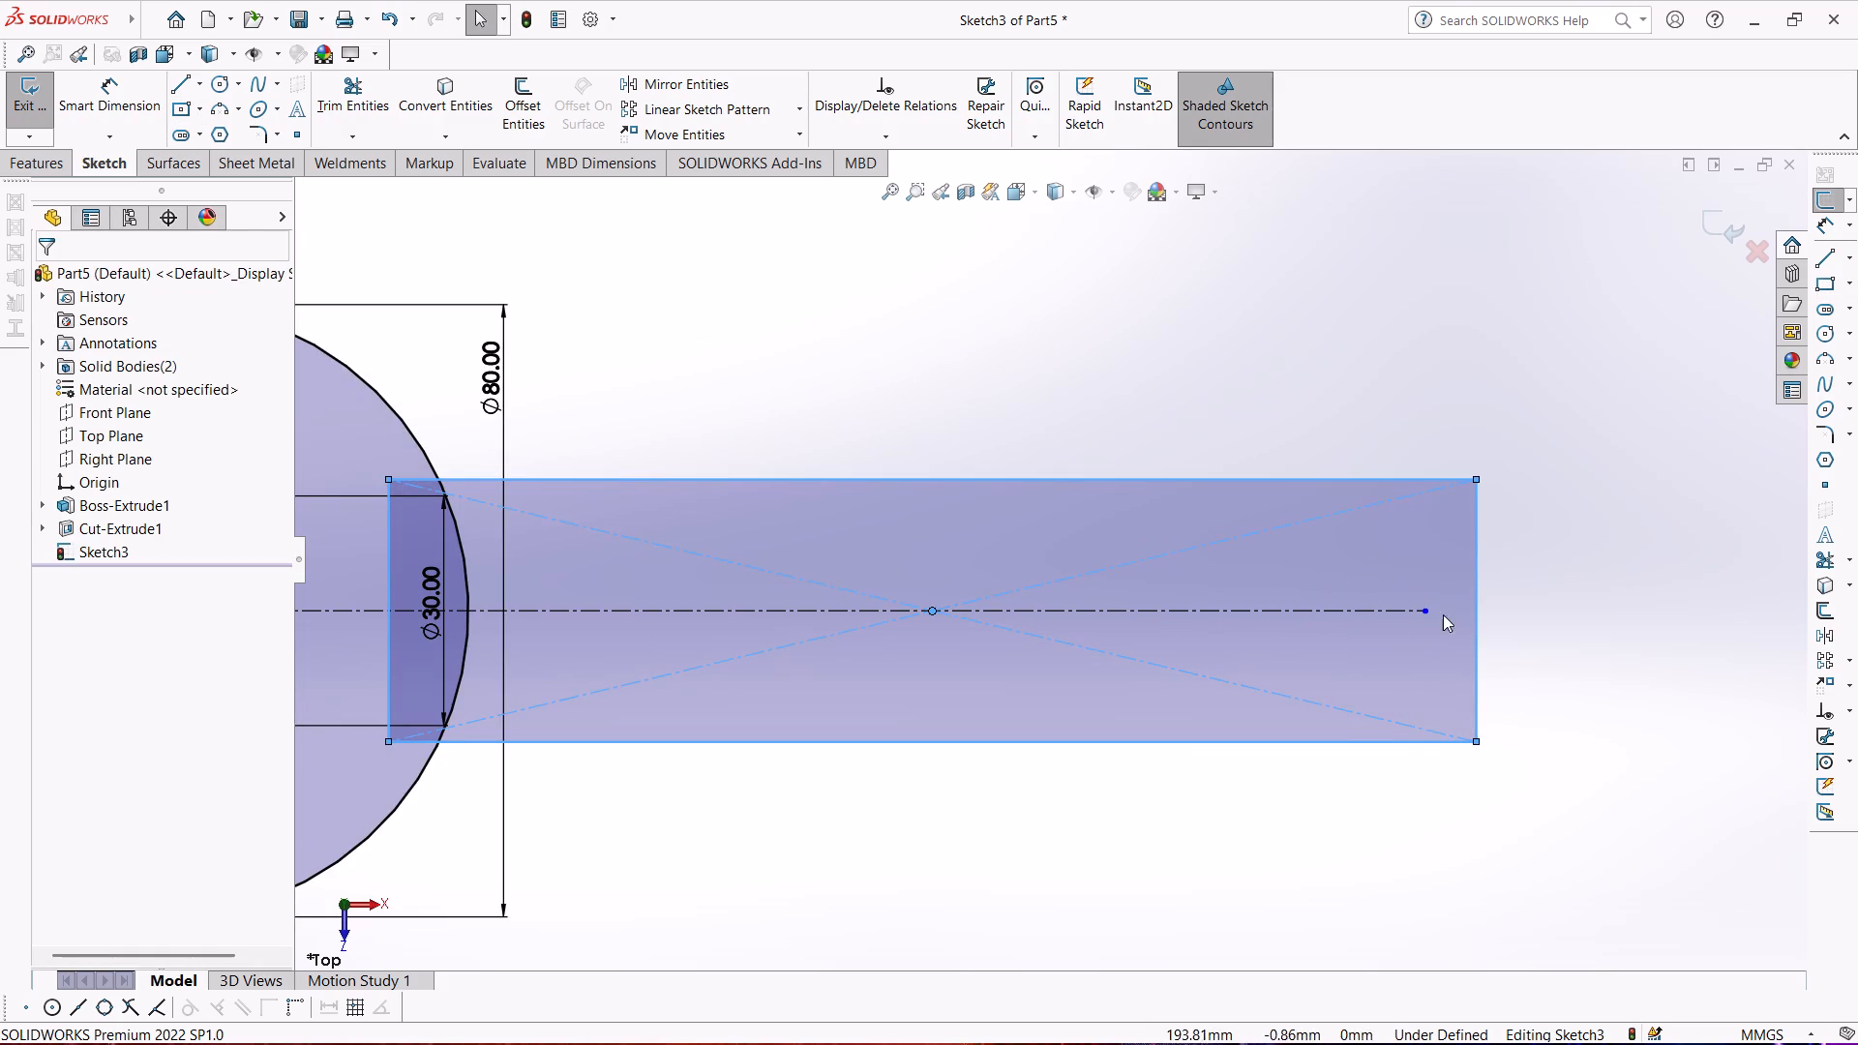
Extend the centerline's outer endpoint well past the rectangle's far vertical edge.
left_click_drag(1427, 611, 1762, 643)
left_click(1452, 353)
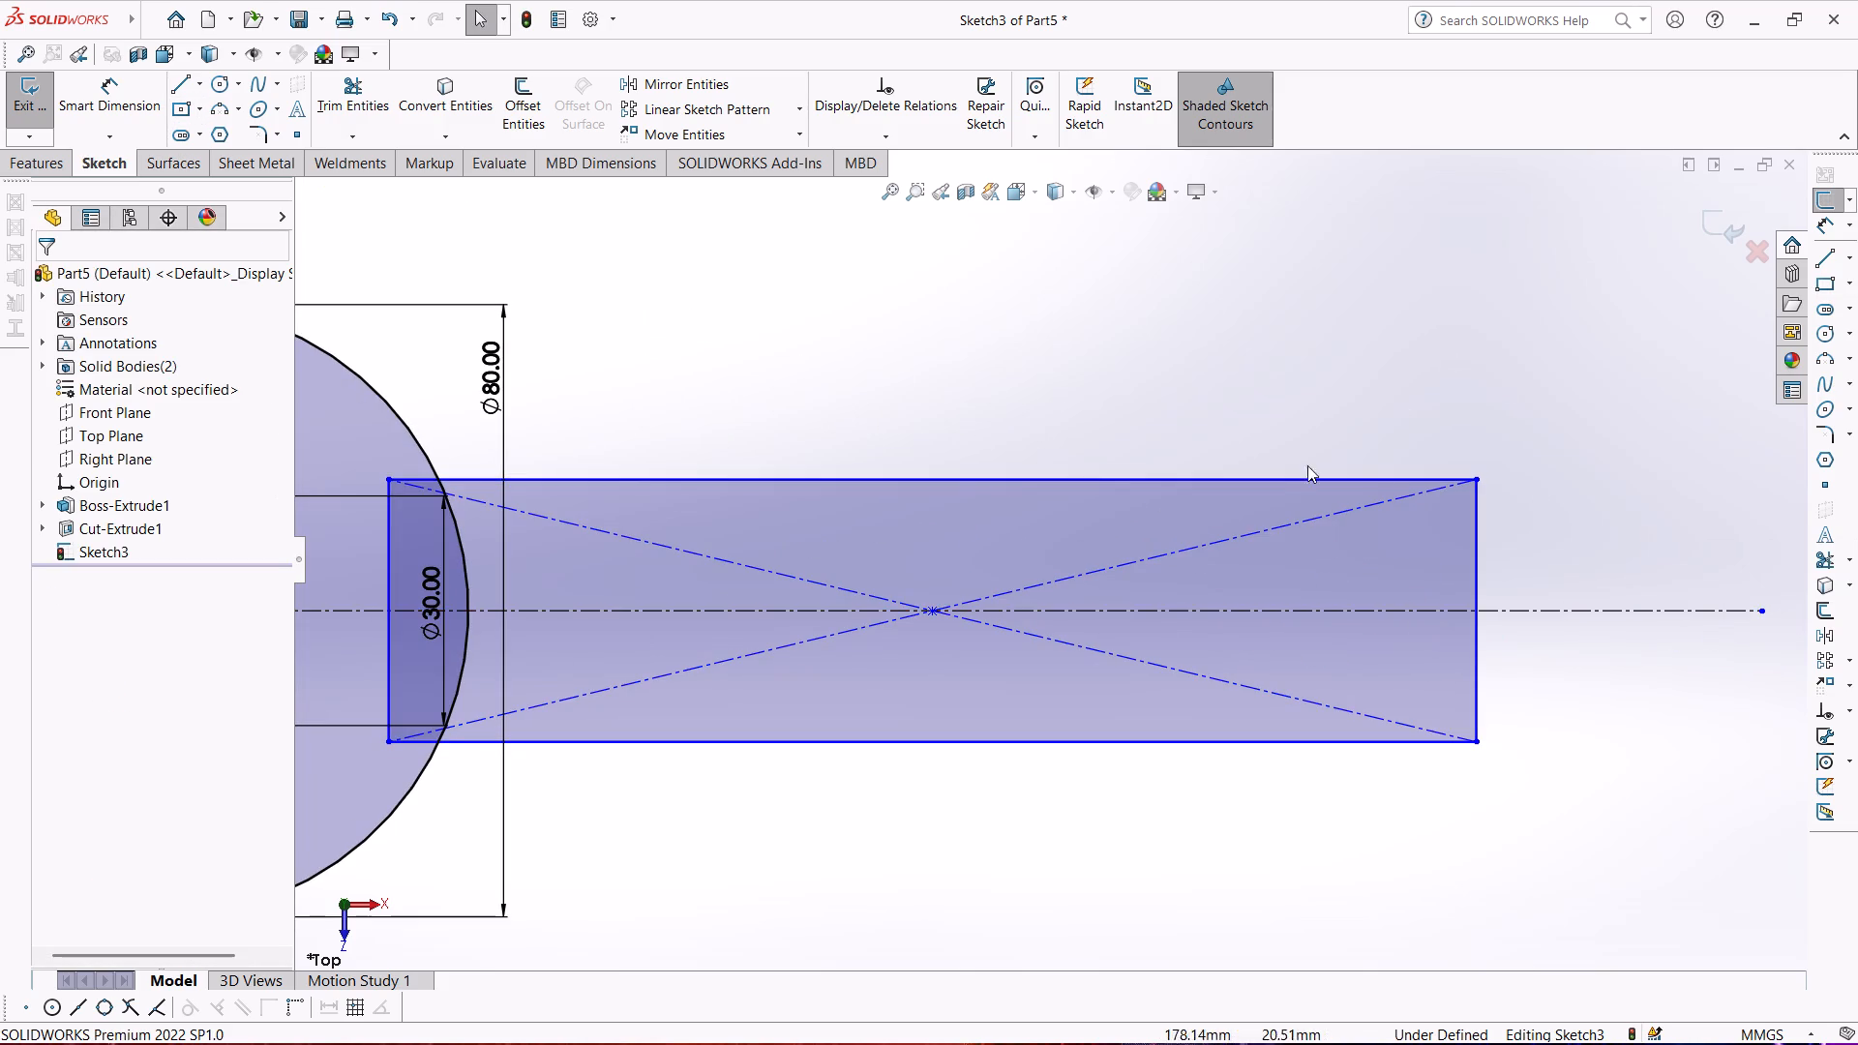
Dimension the distance from the origin to the rectangle's far vertical edge as 130 mm.
scroll(1232, 492, "up", 5)
scroll(946, 526, "down", 5)
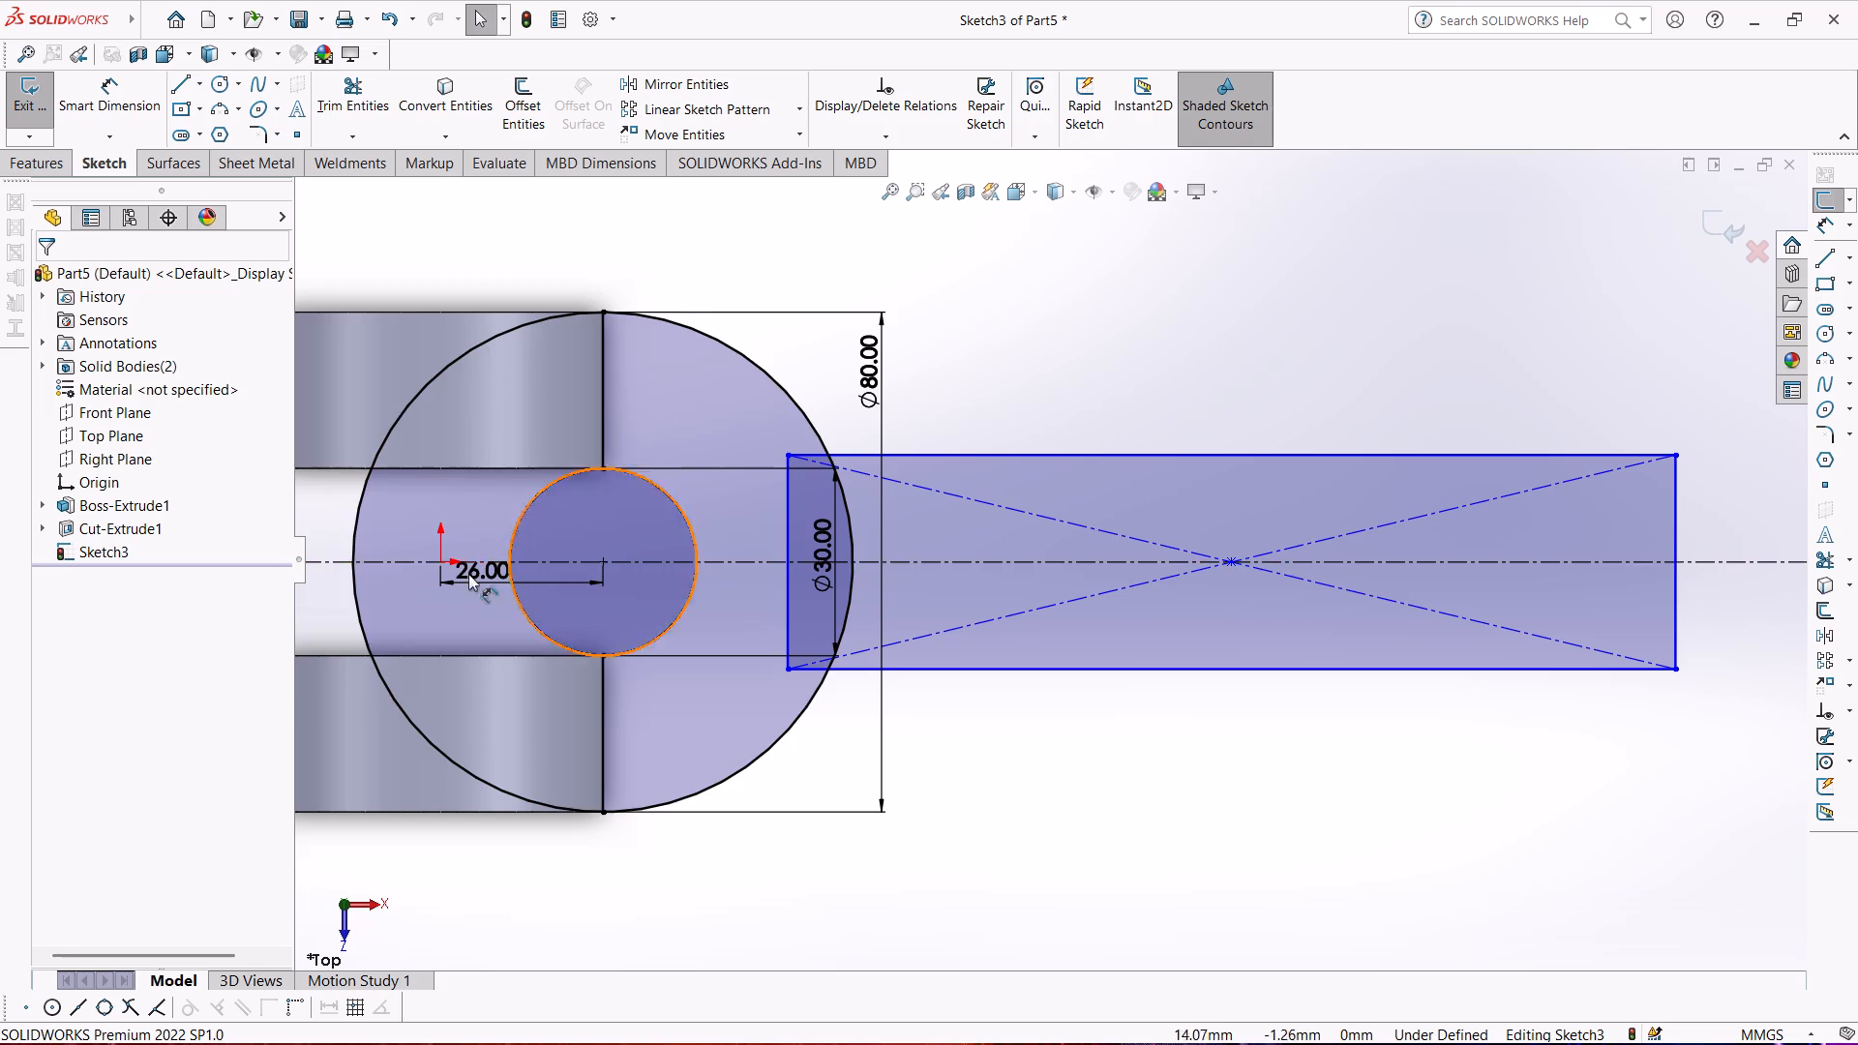
scroll(389, 551, "up", 3)
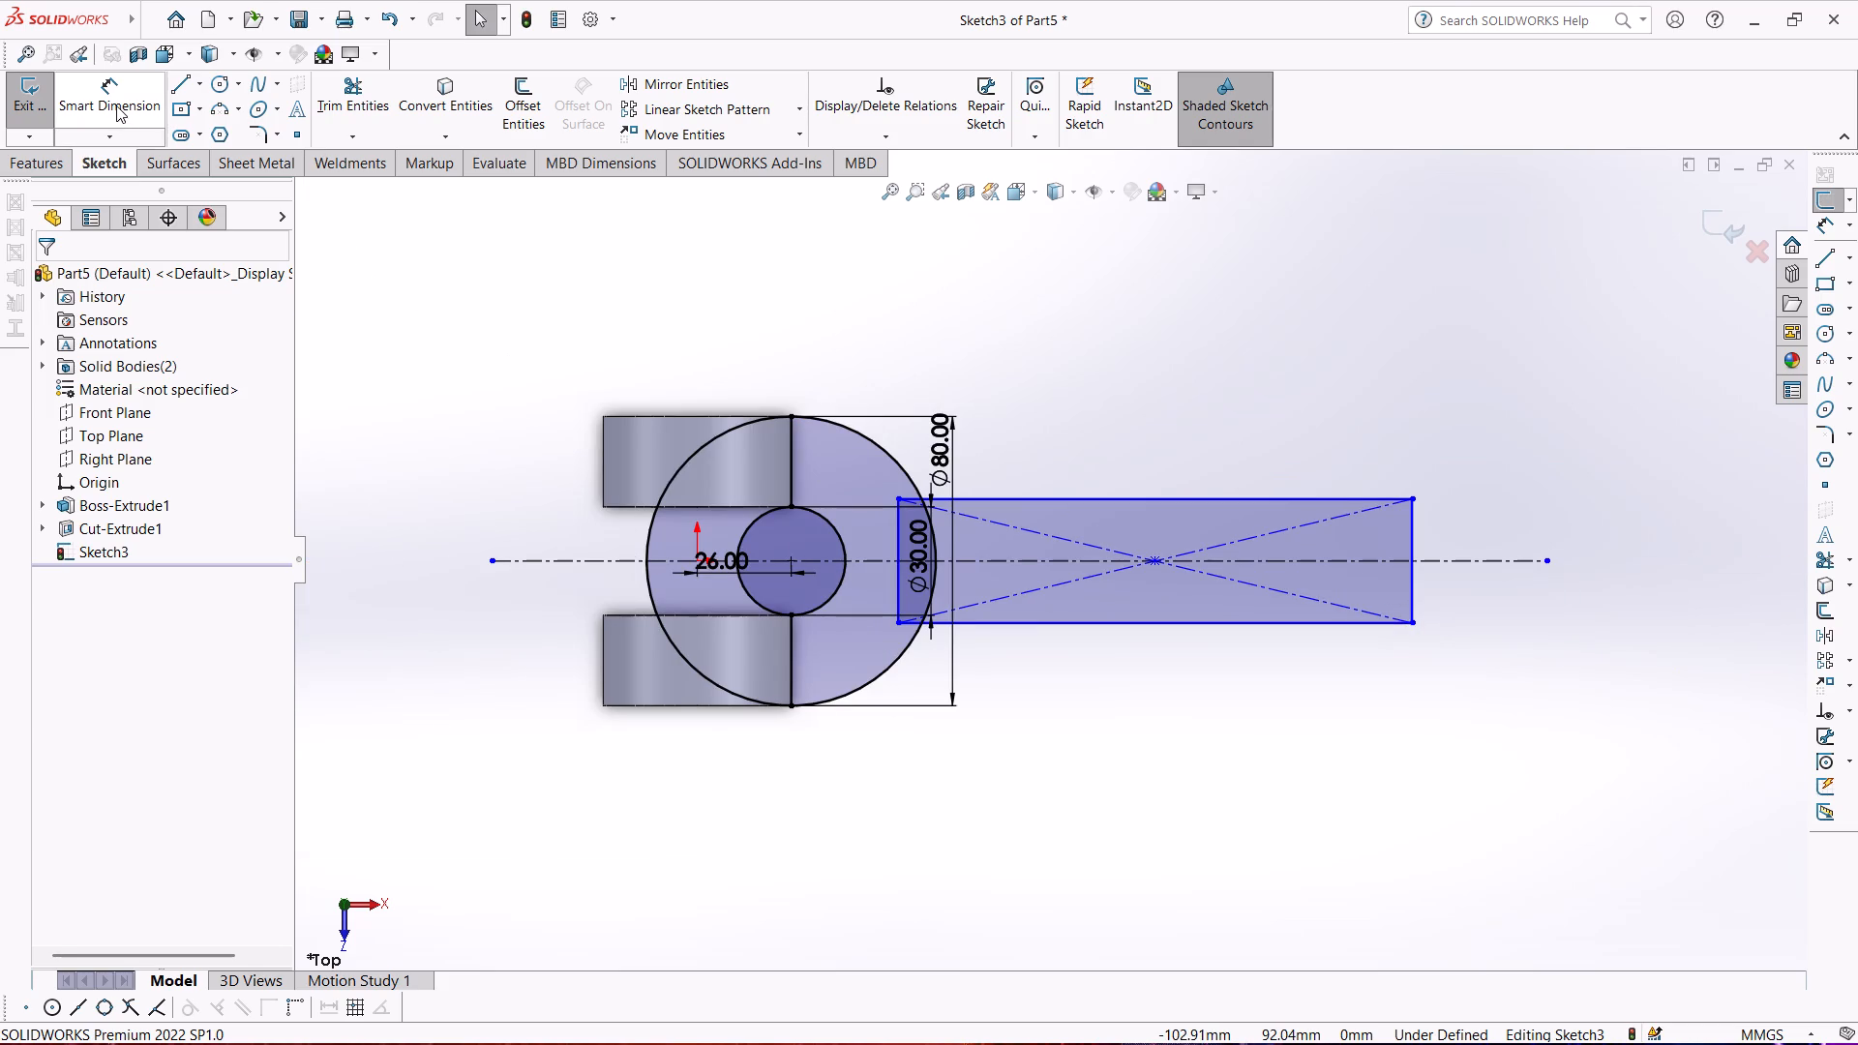
left_click(116, 105)
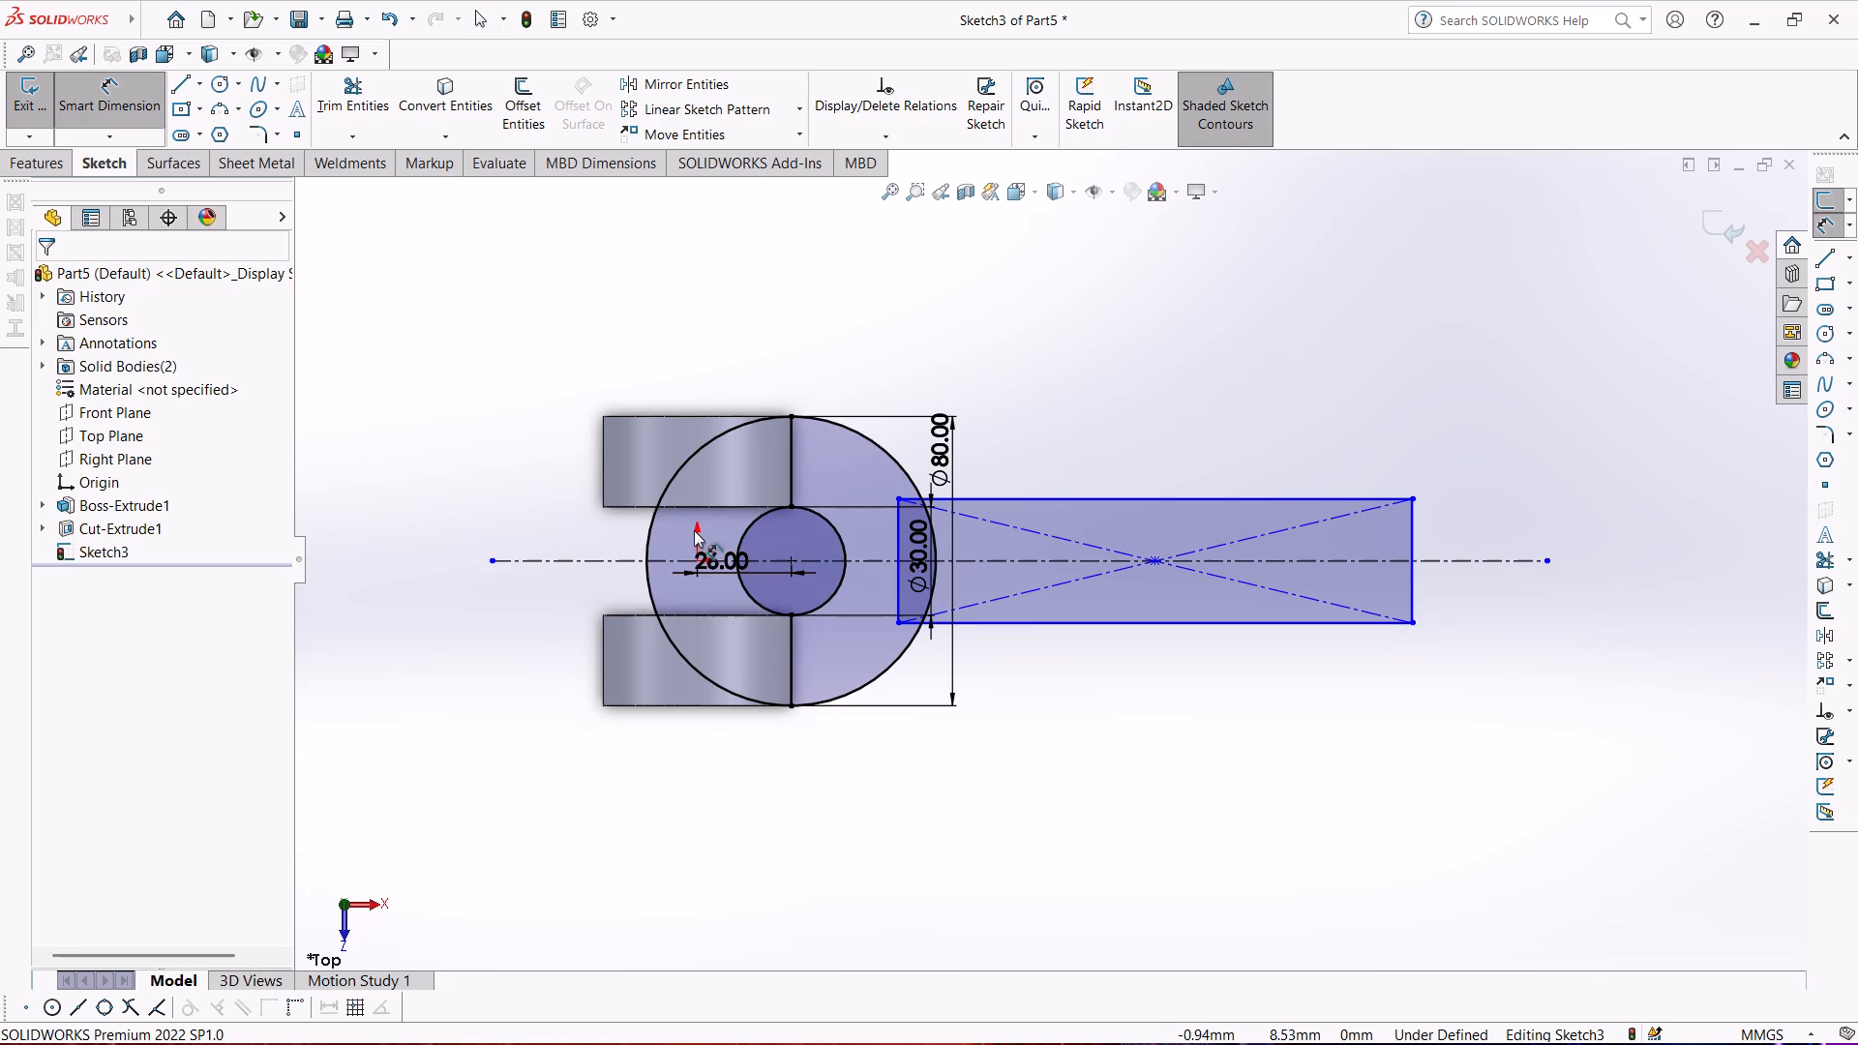
scroll(696, 564, "down", 8)
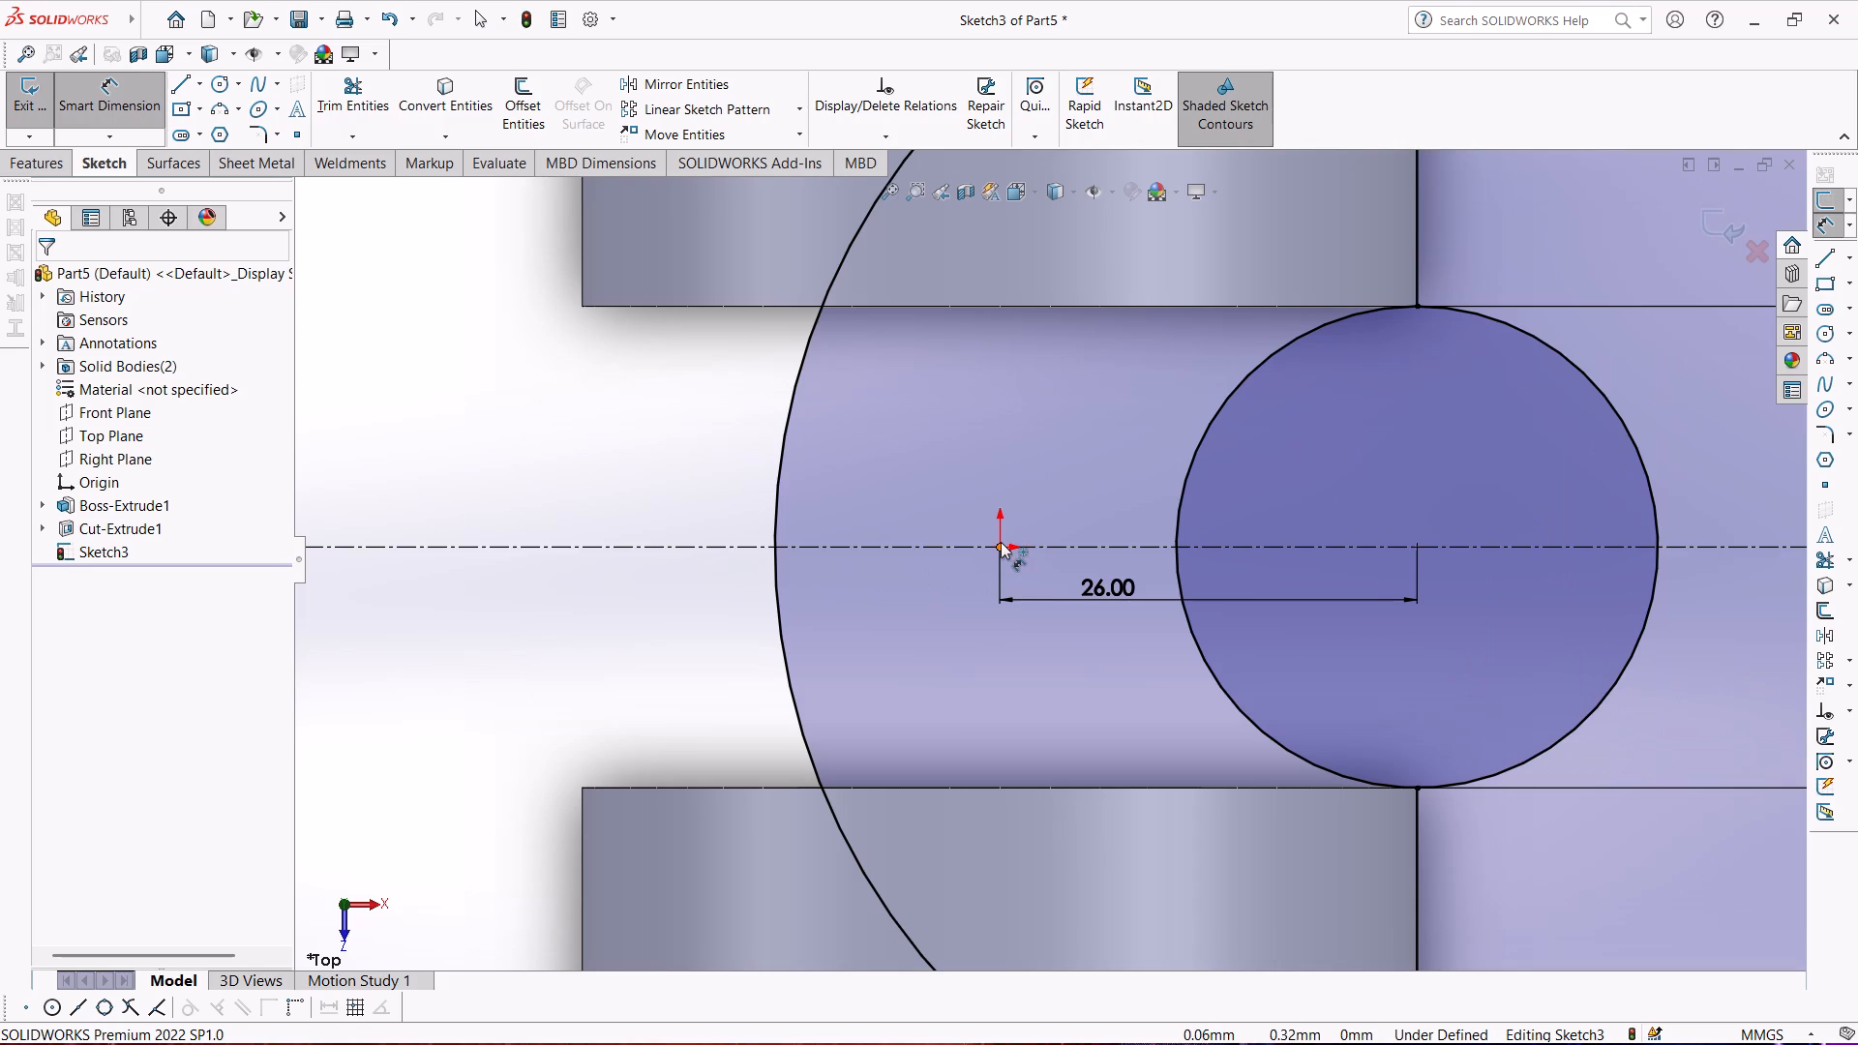
left_click(1001, 542)
scroll(1154, 593, "up", 6)
scroll(1699, 563, "up", 3)
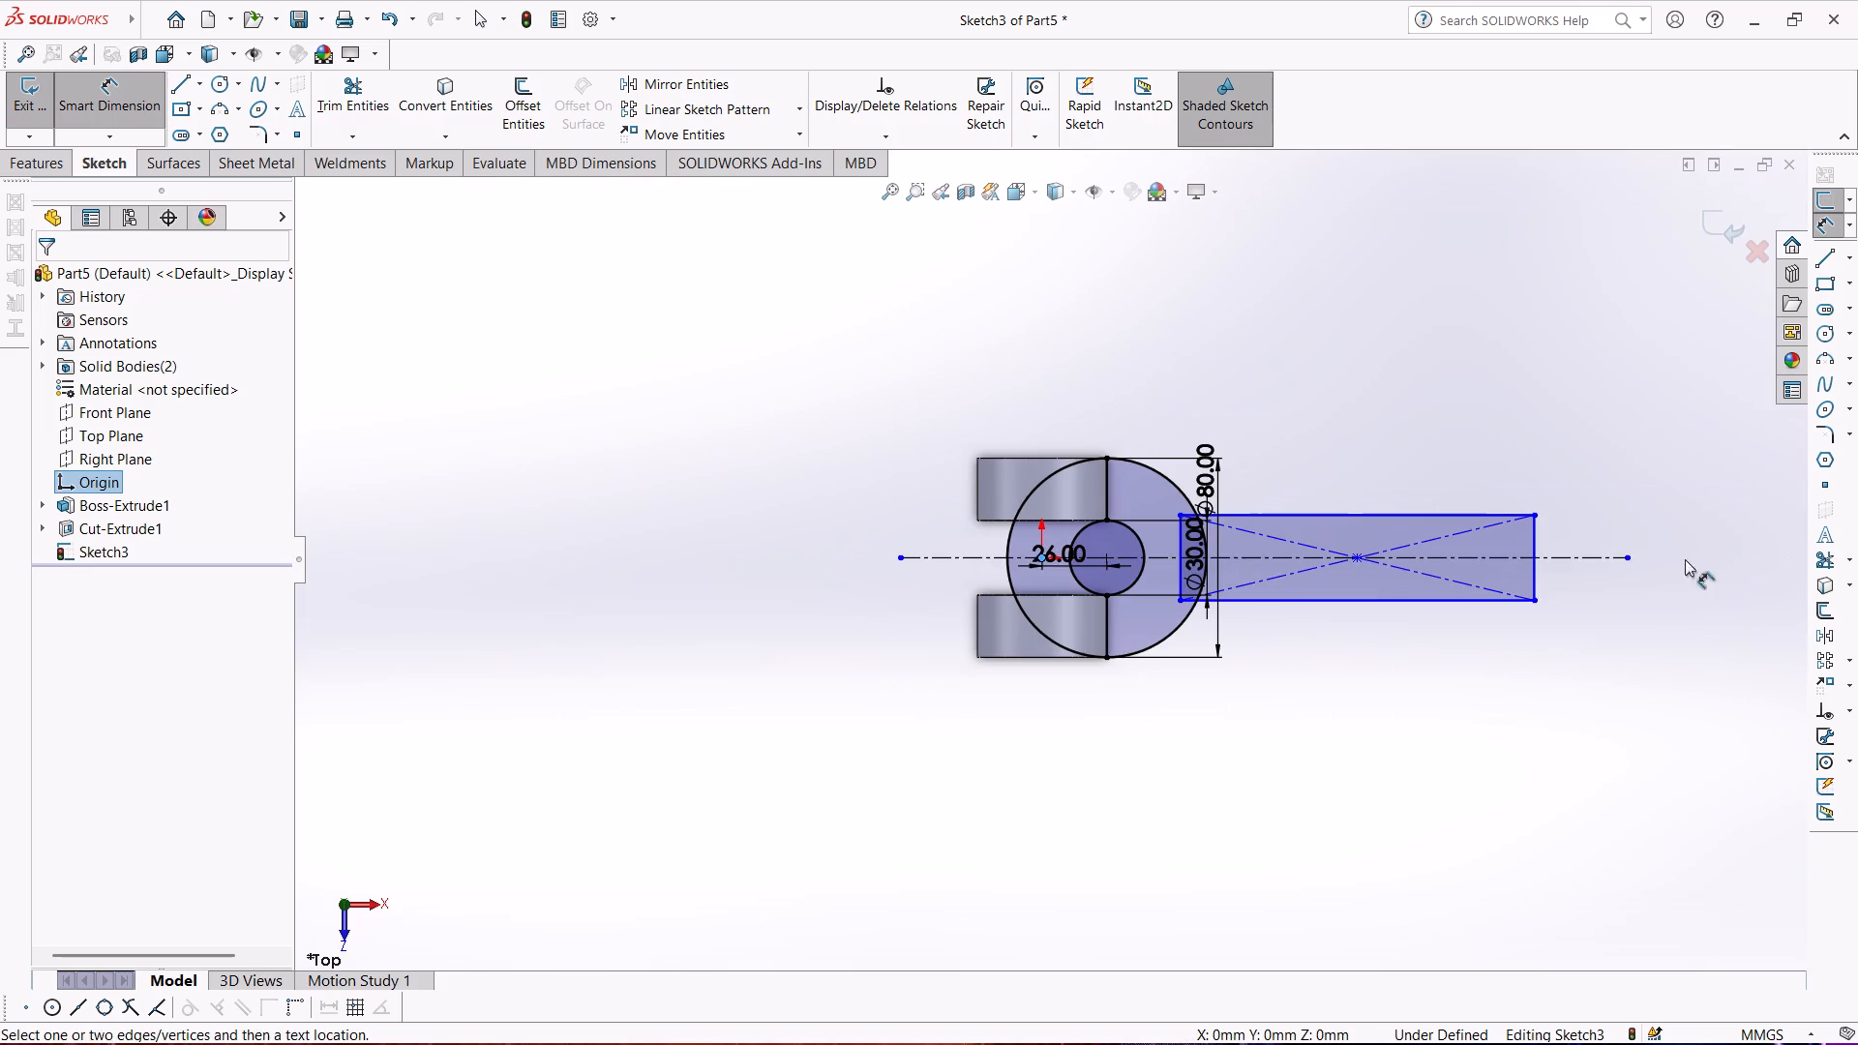
left_click(1538, 524)
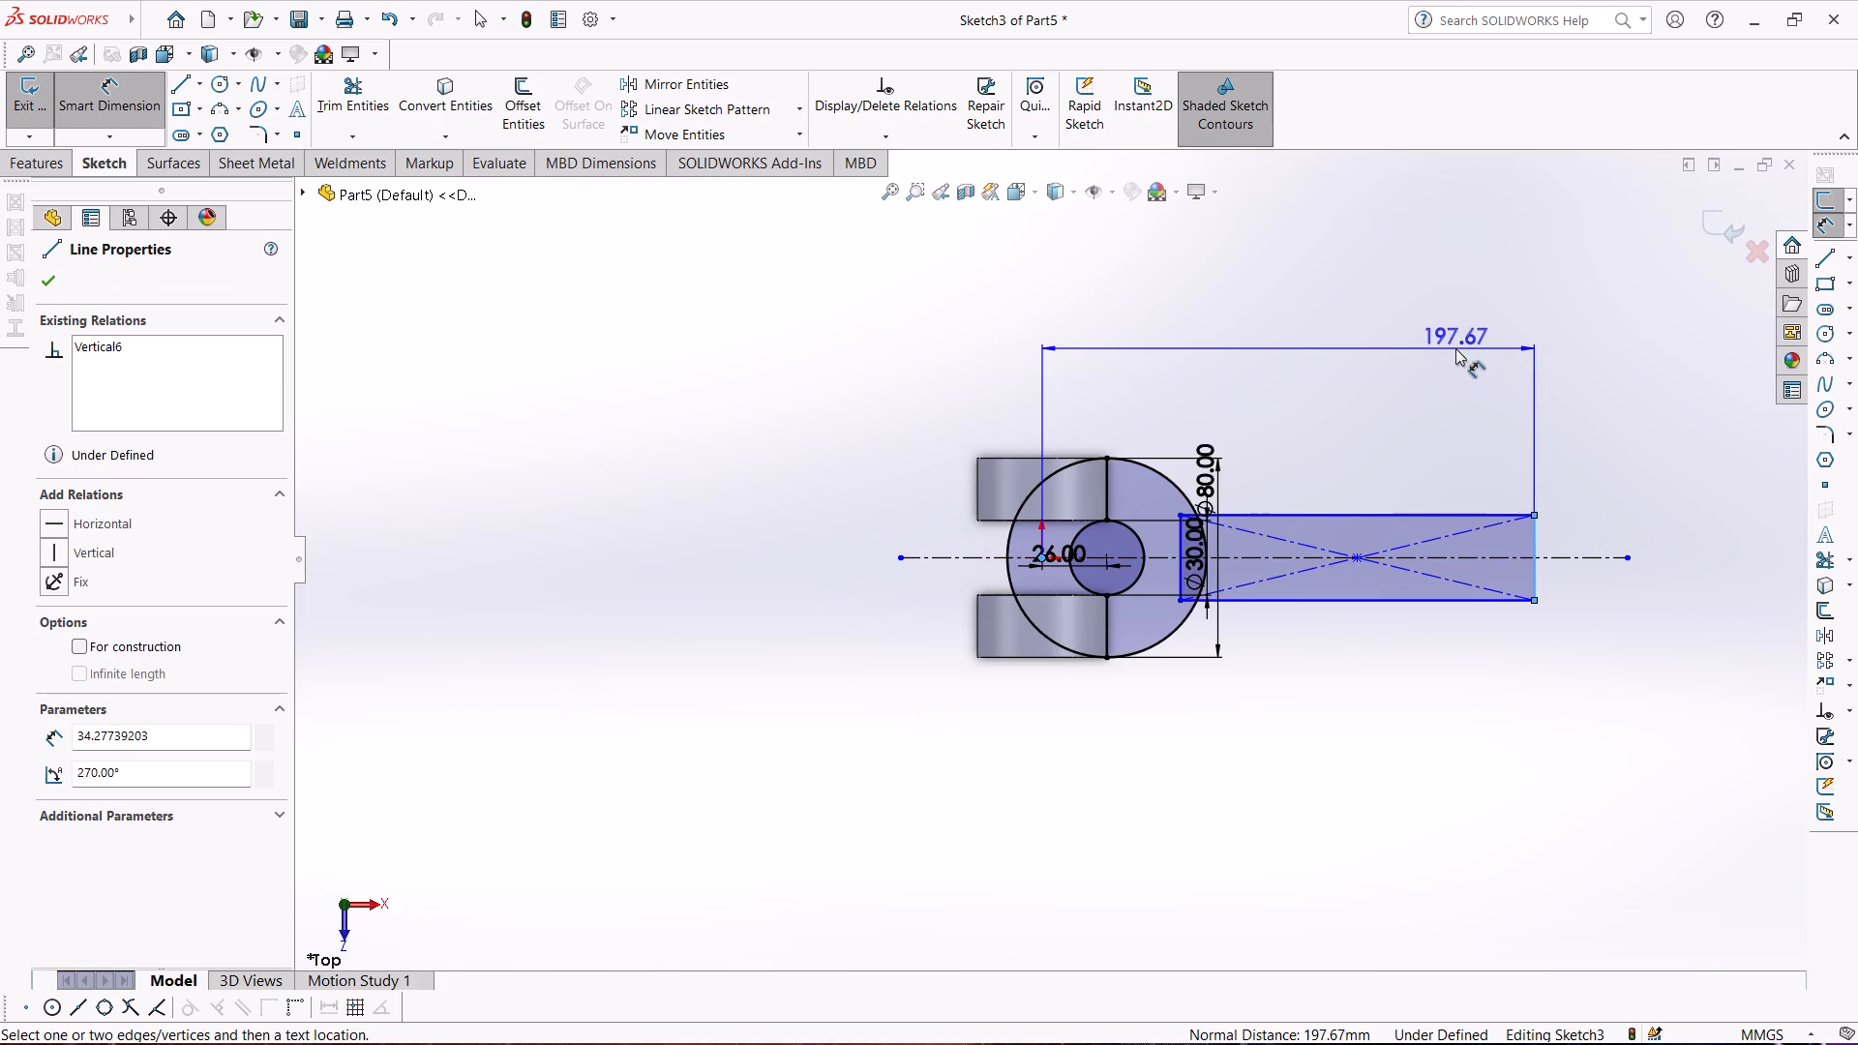
left_click(1455, 348)
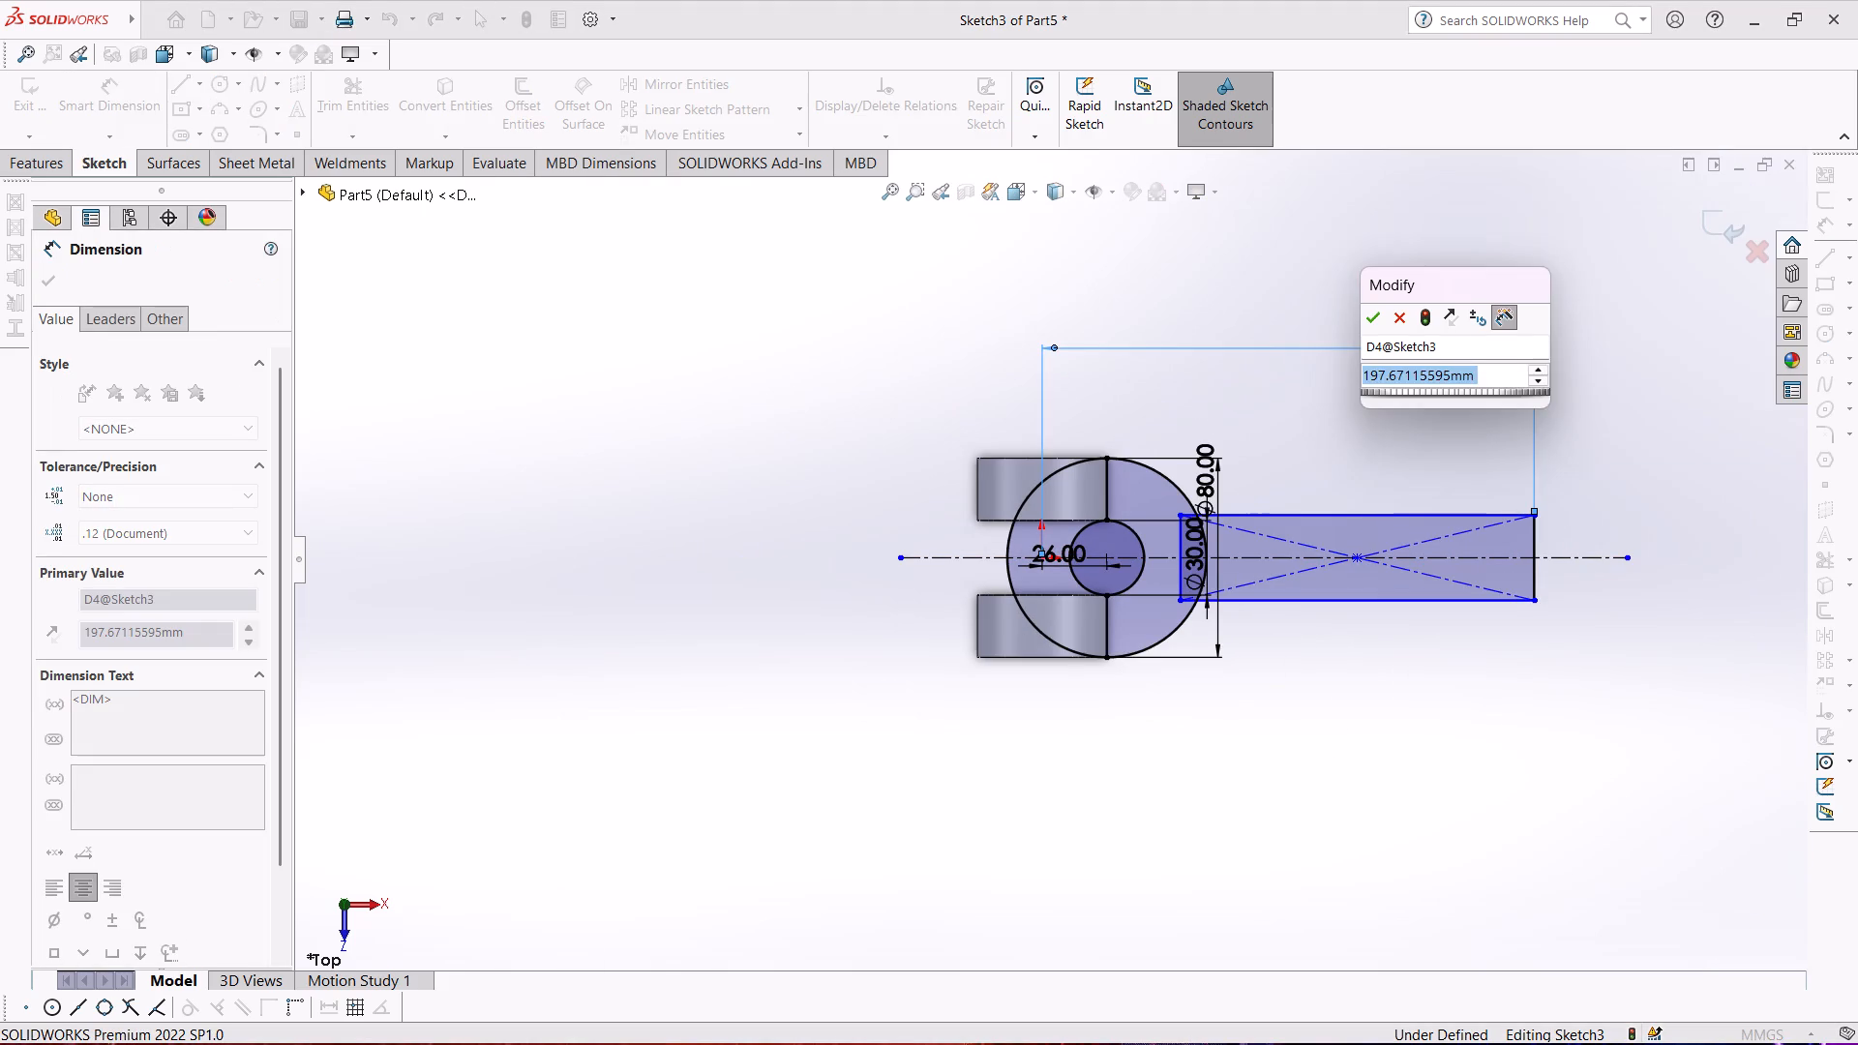
type("130")
key("Return")
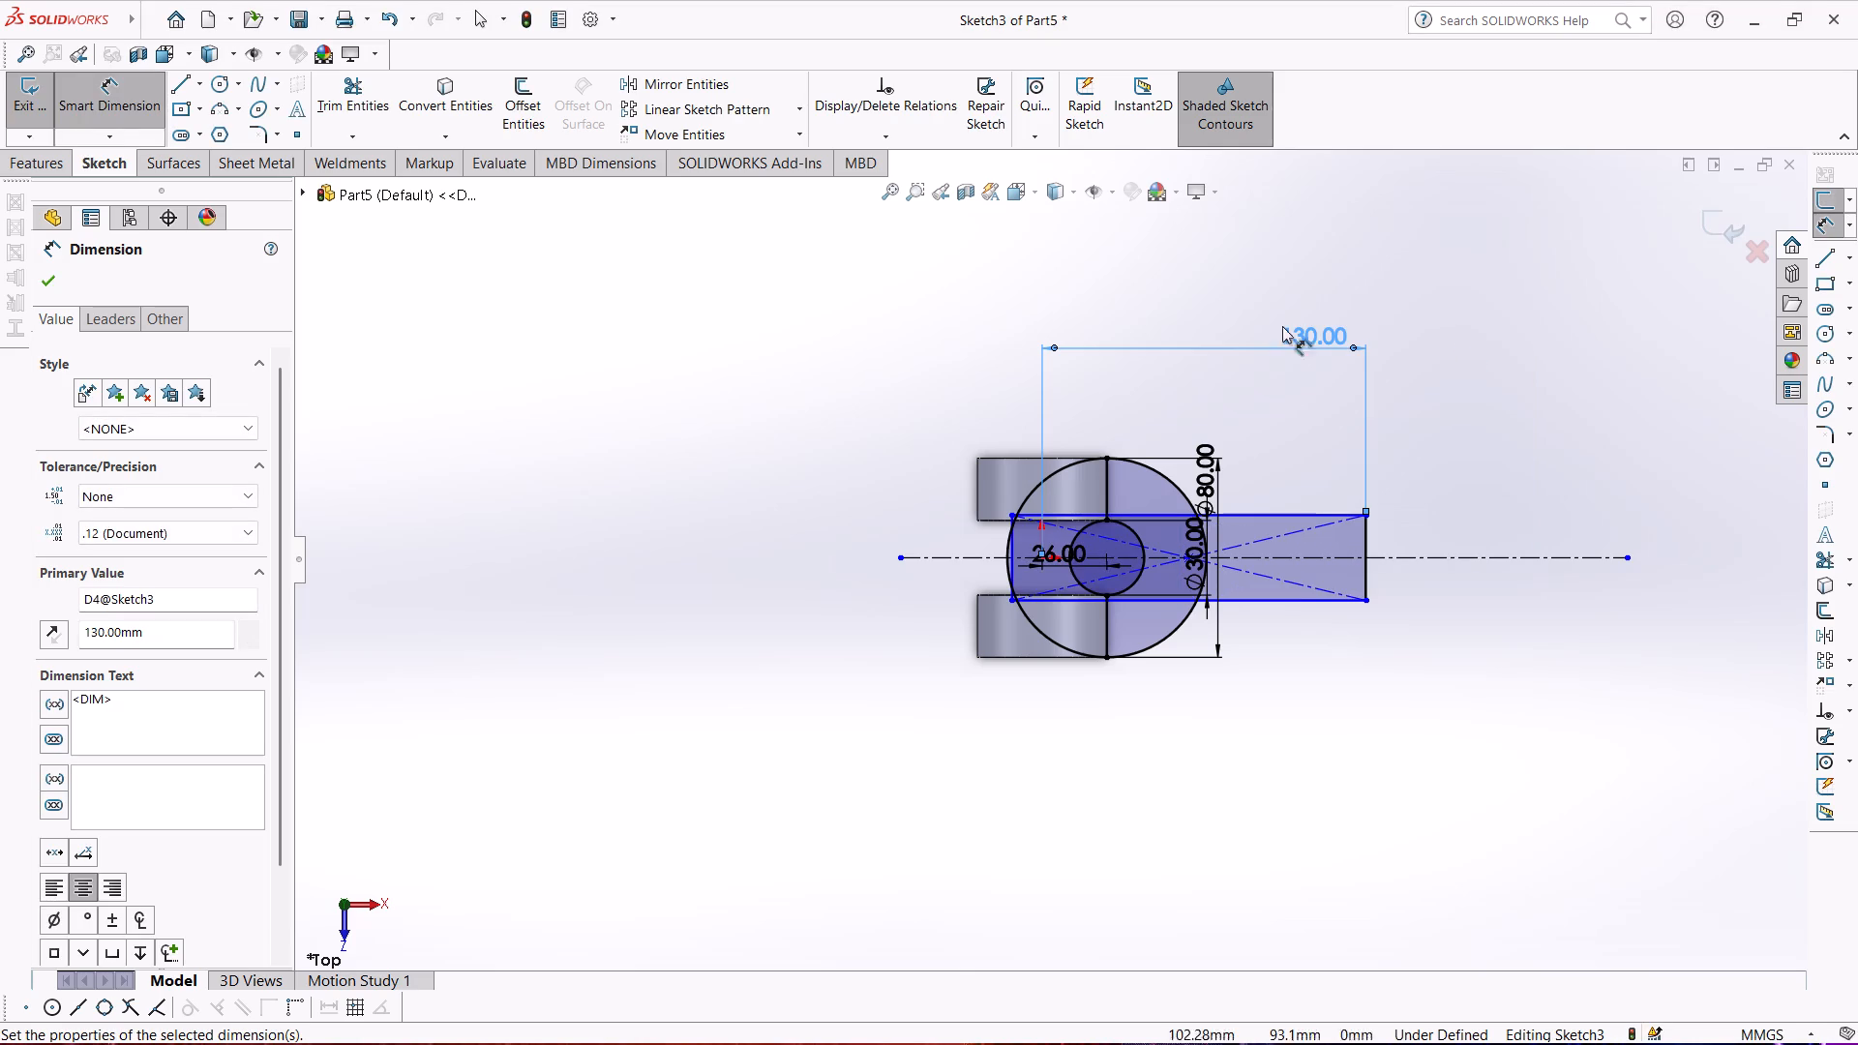
Shorten the rectangle by moving its near vertical edge outward to just inside the 80 mm circle's right side.
scroll(1089, 551, "down", 6)
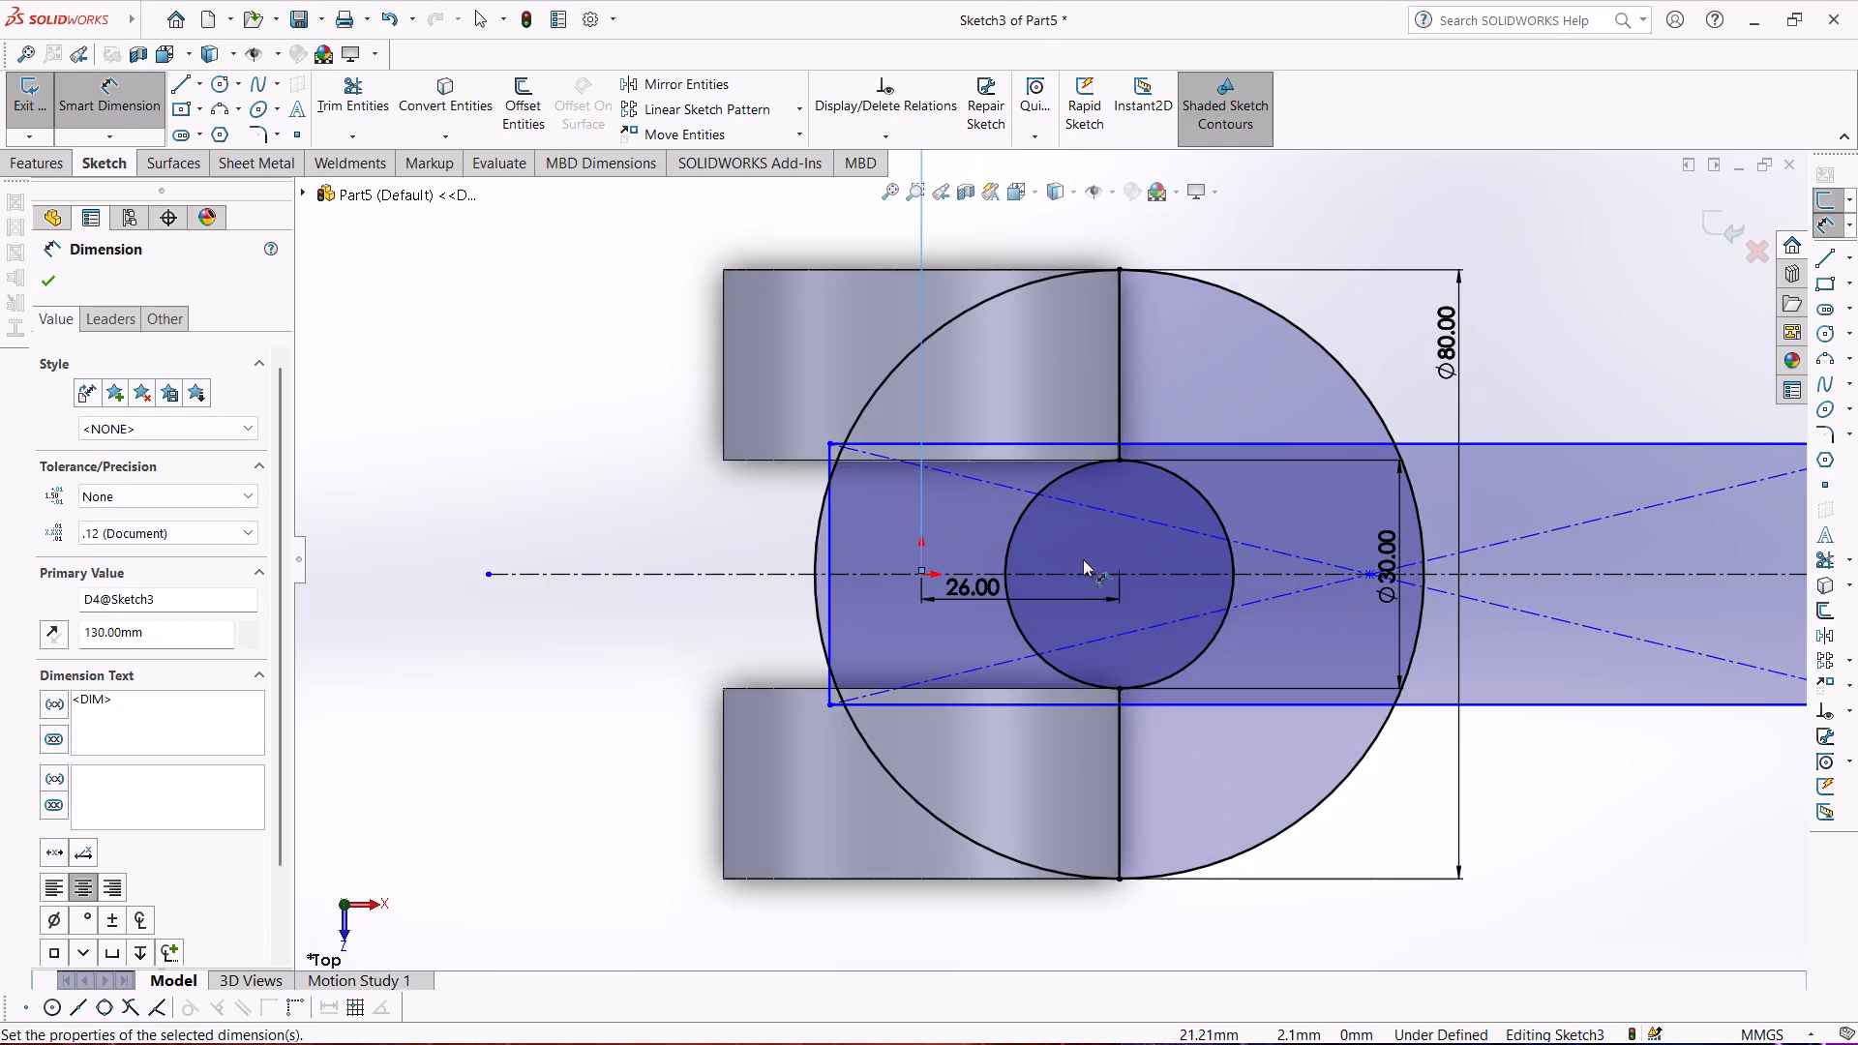
scroll(1069, 565, "down", 2)
scroll(888, 596, "up", 5)
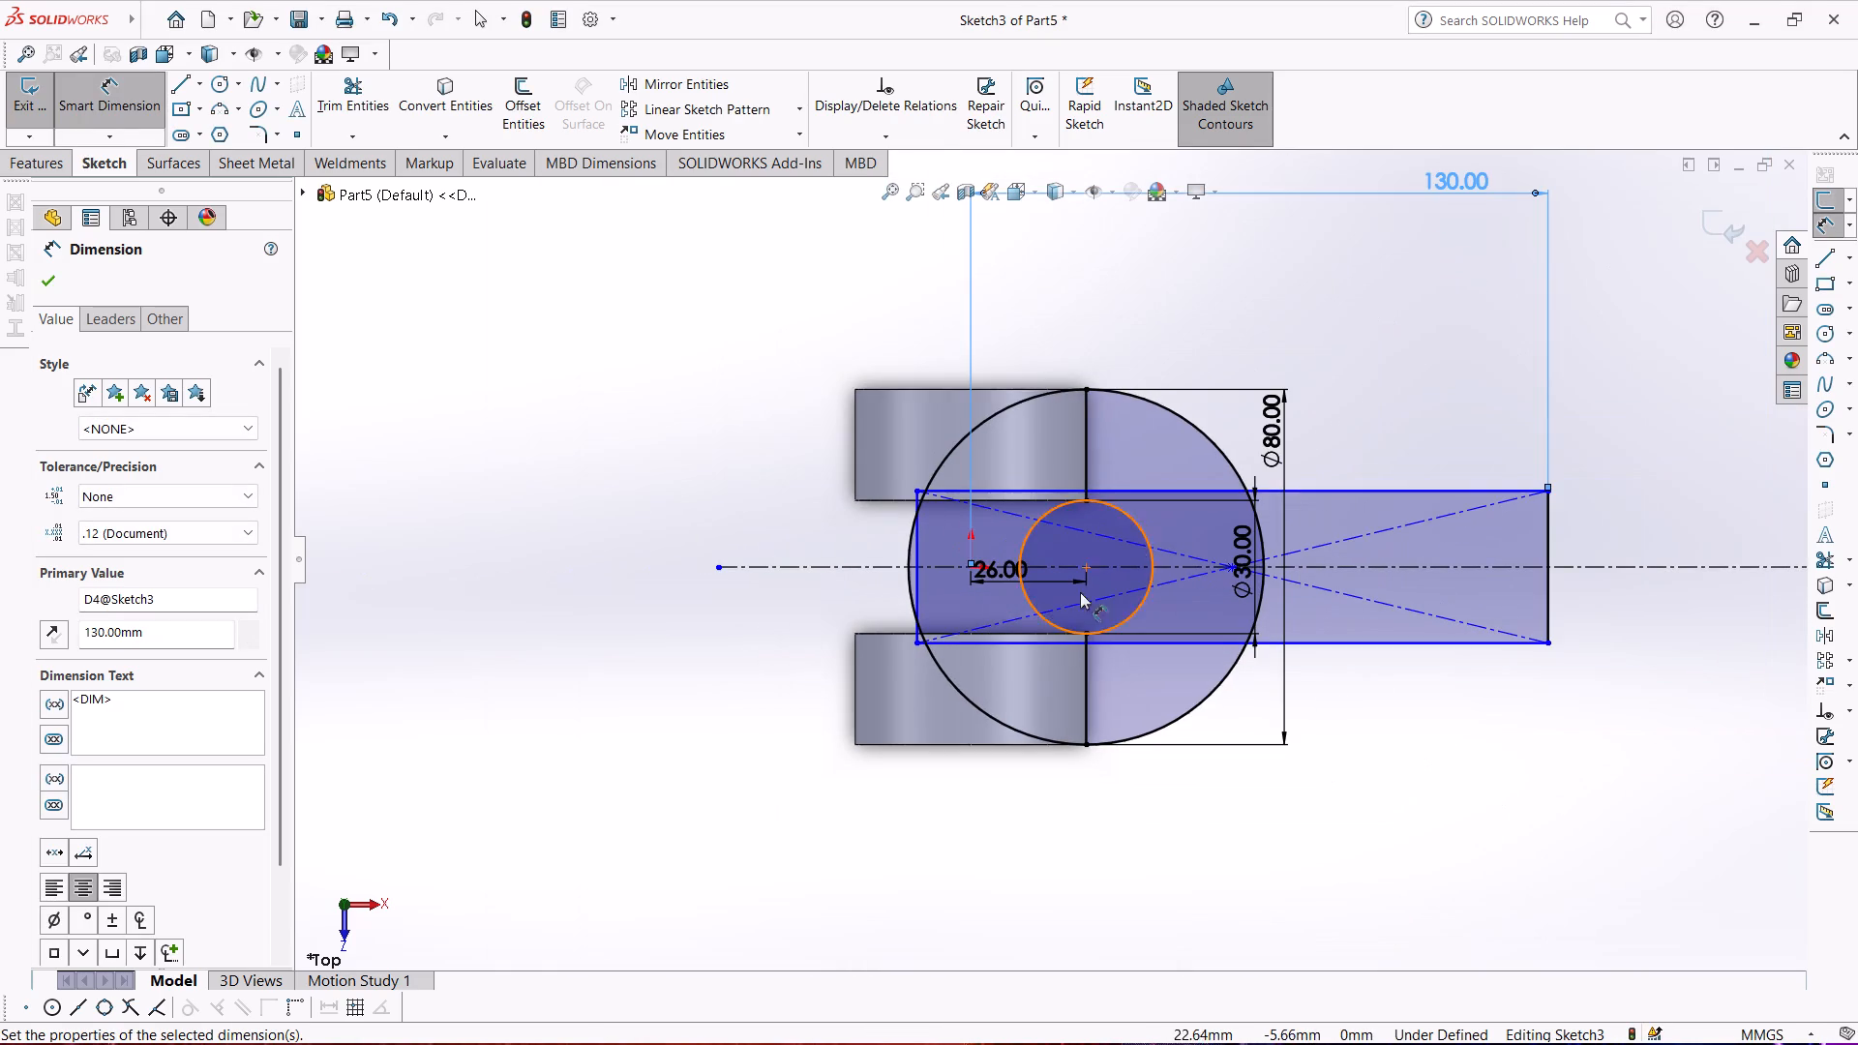
scroll(1127, 591, "up", 1)
scroll(1220, 459, "down", 1)
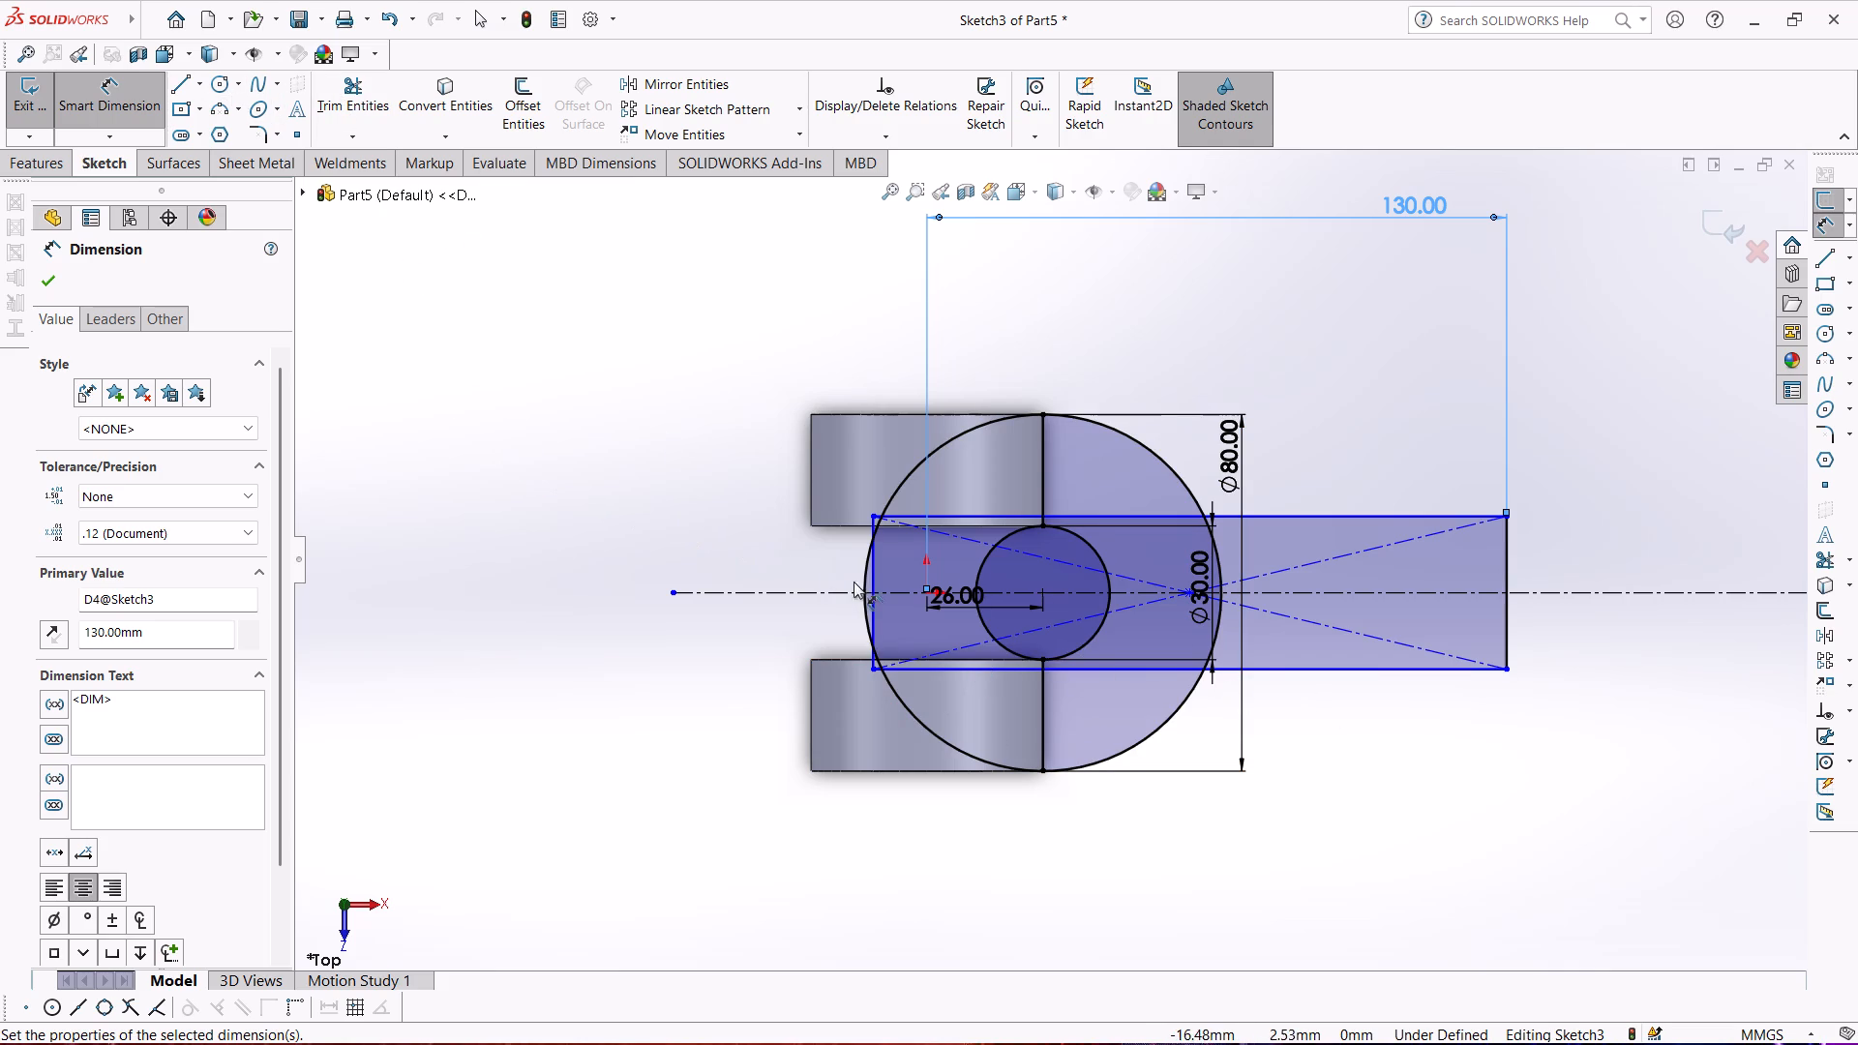
left_click(103, 89)
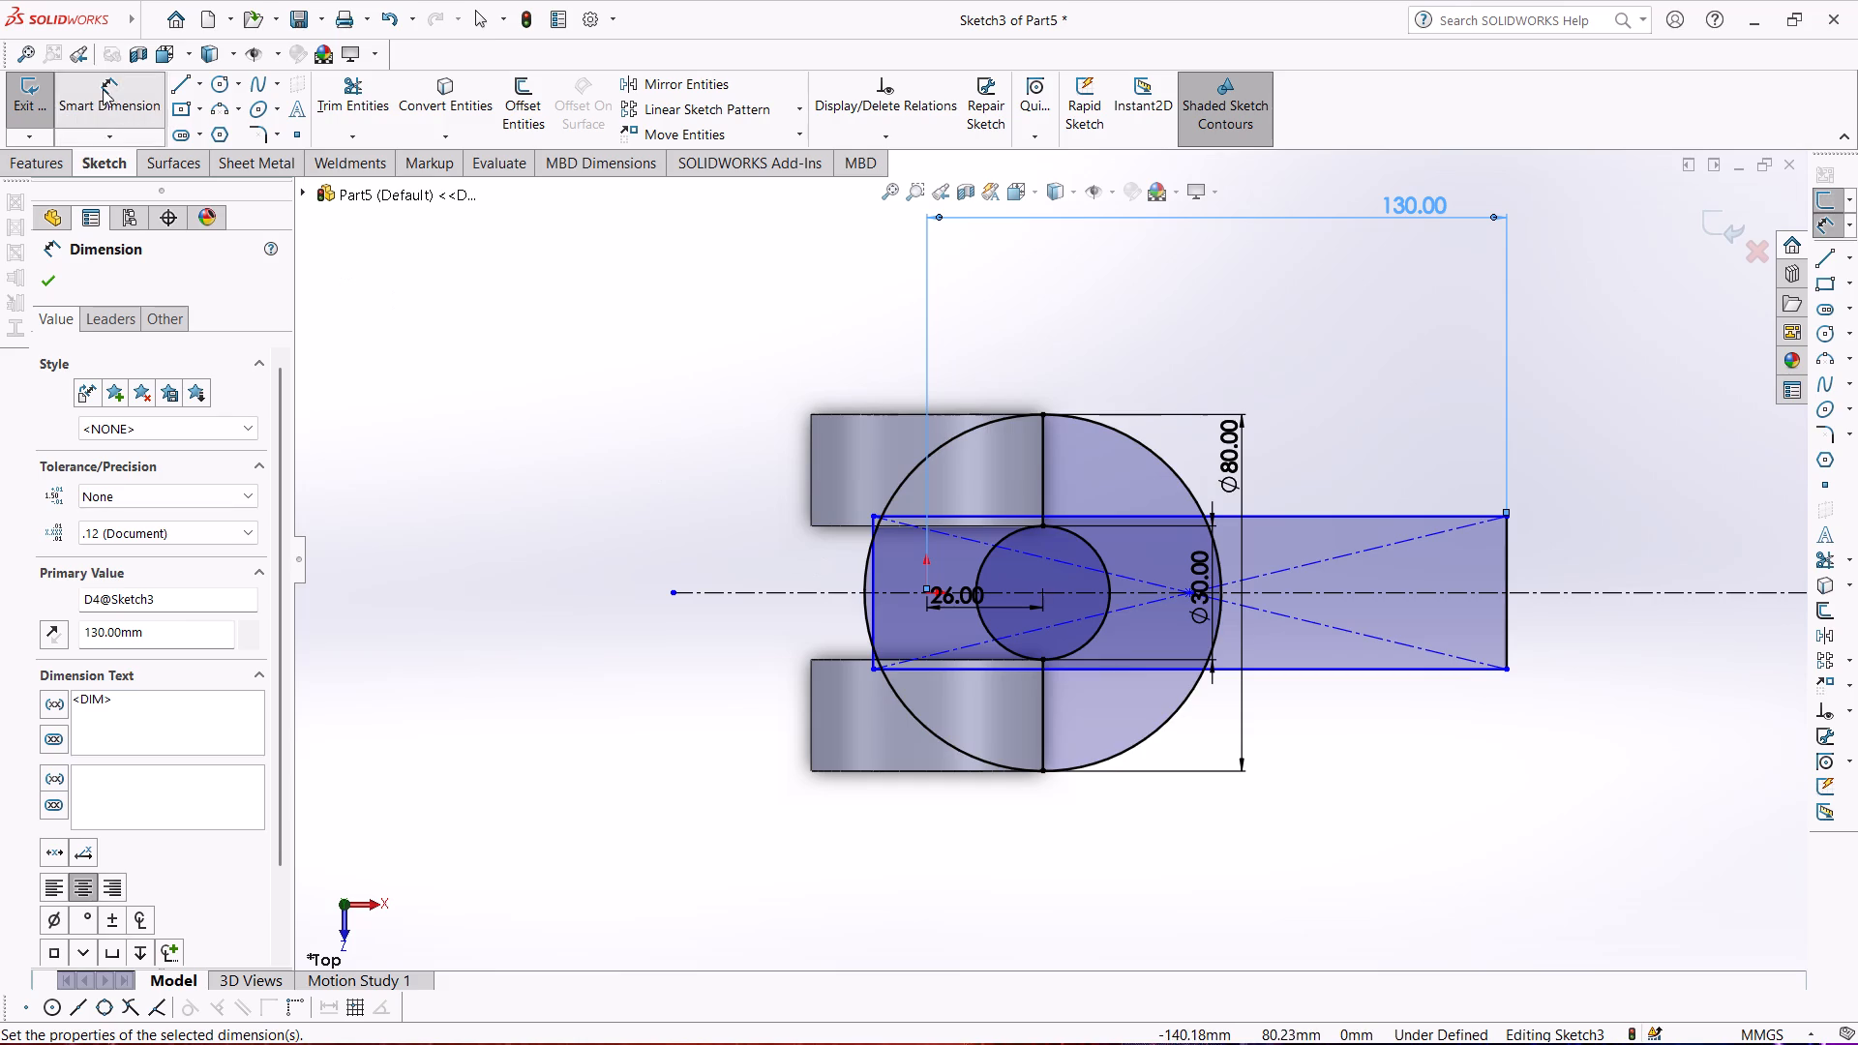
left_click_drag(873, 584, 1106, 612)
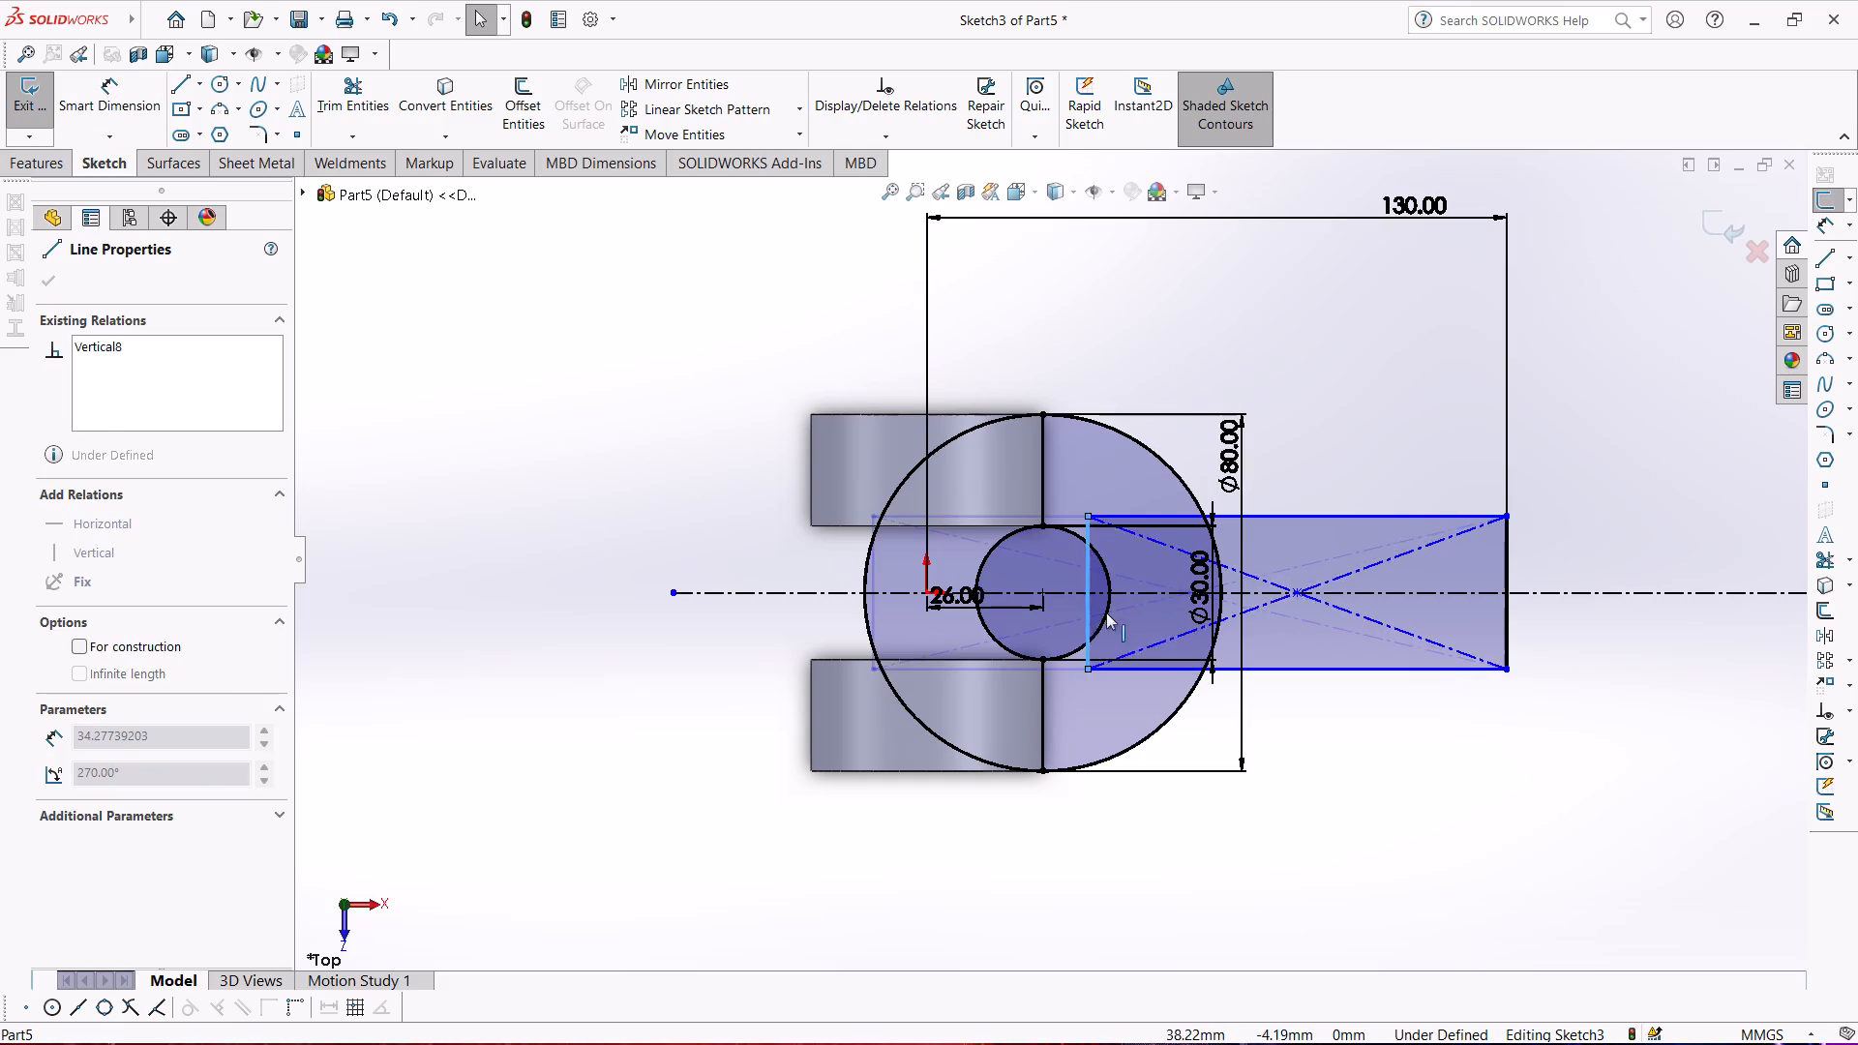
left_click_drag(1106, 612, 1183, 618)
left_click(416, 519)
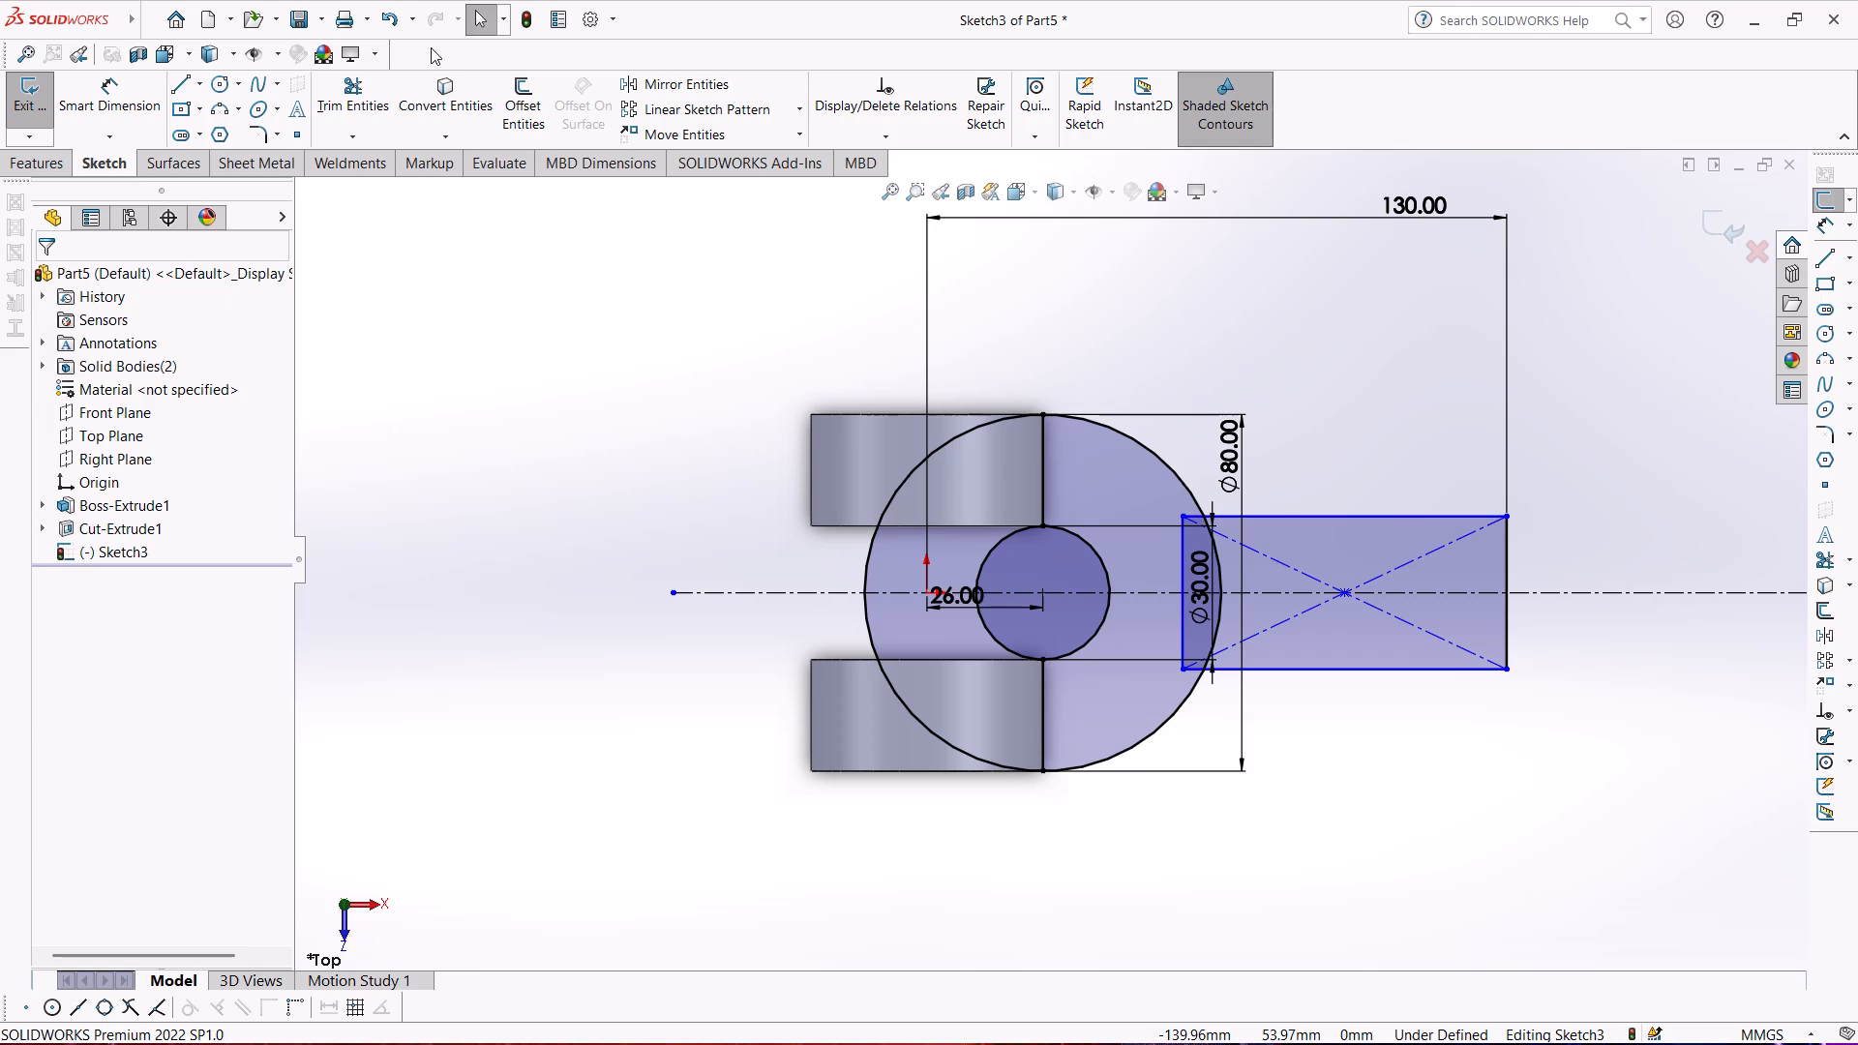
Trim away the half of the 80 mm circle that overlaps the split cylinder bodies.
left_click(366, 87)
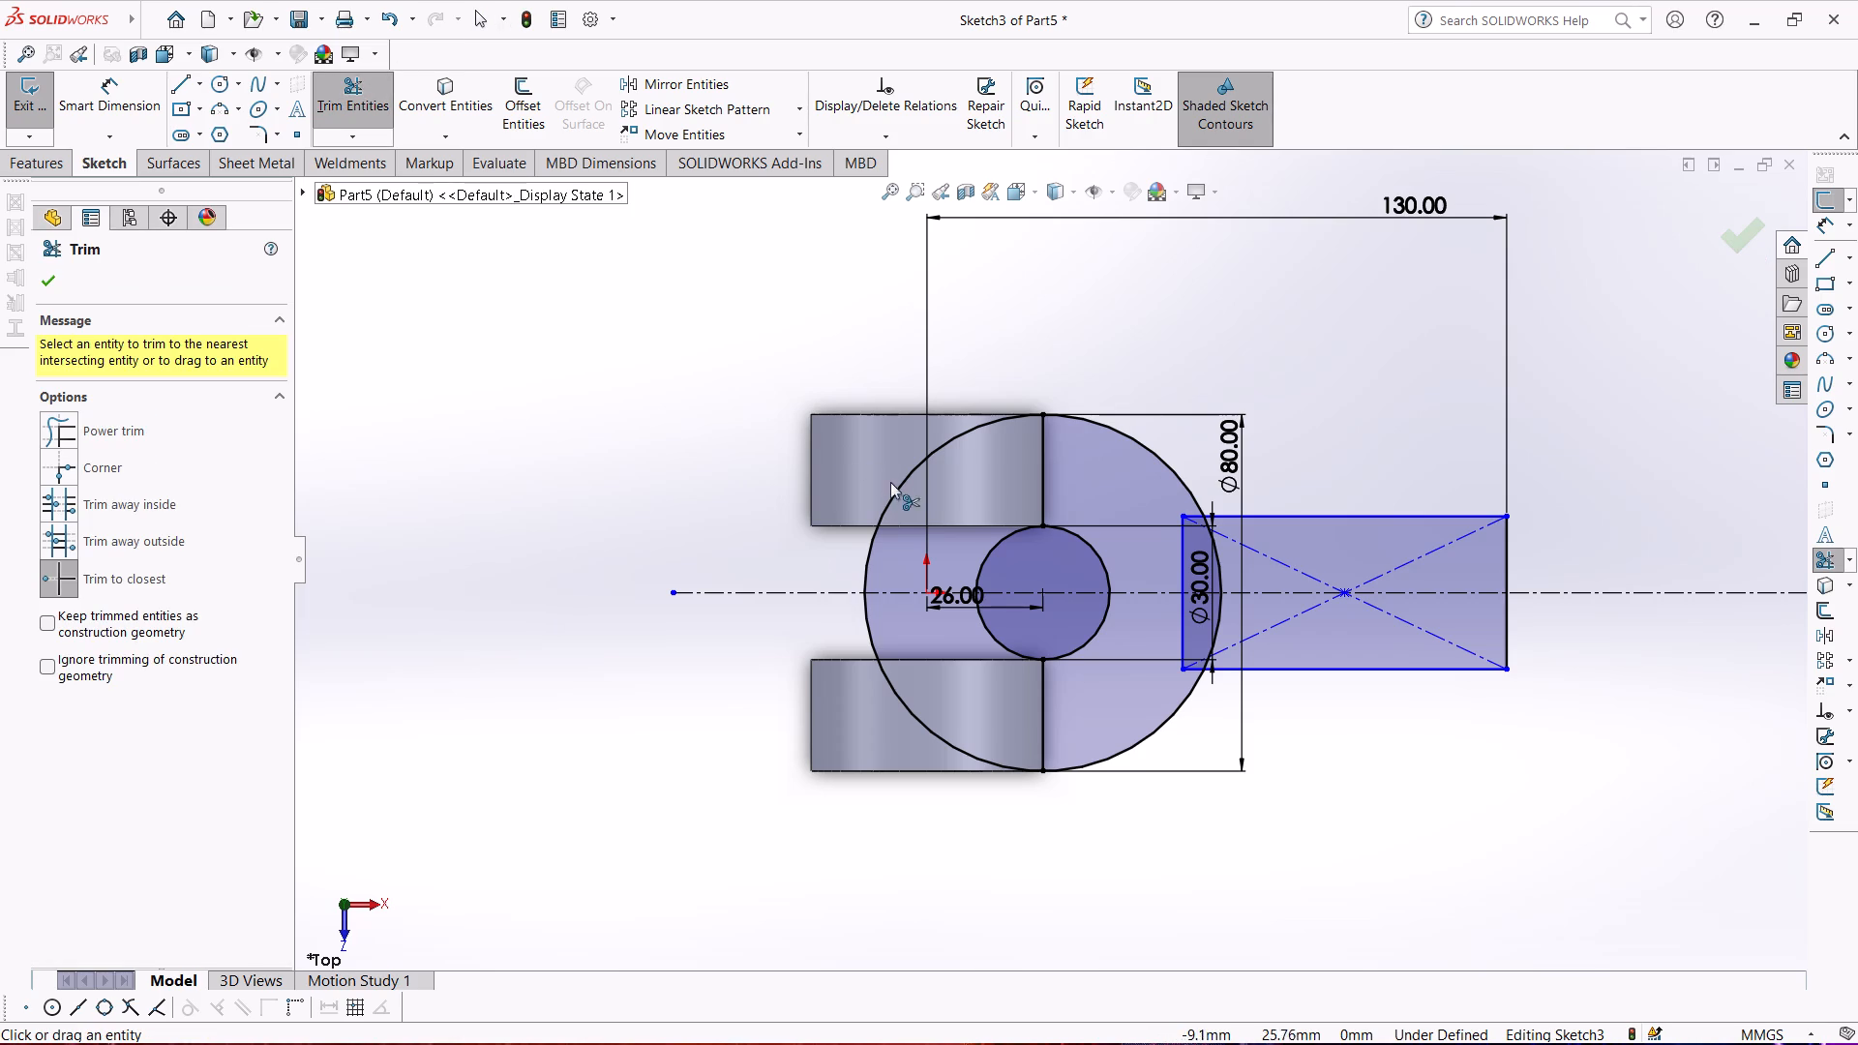
left_click(896, 491)
left_click(870, 632)
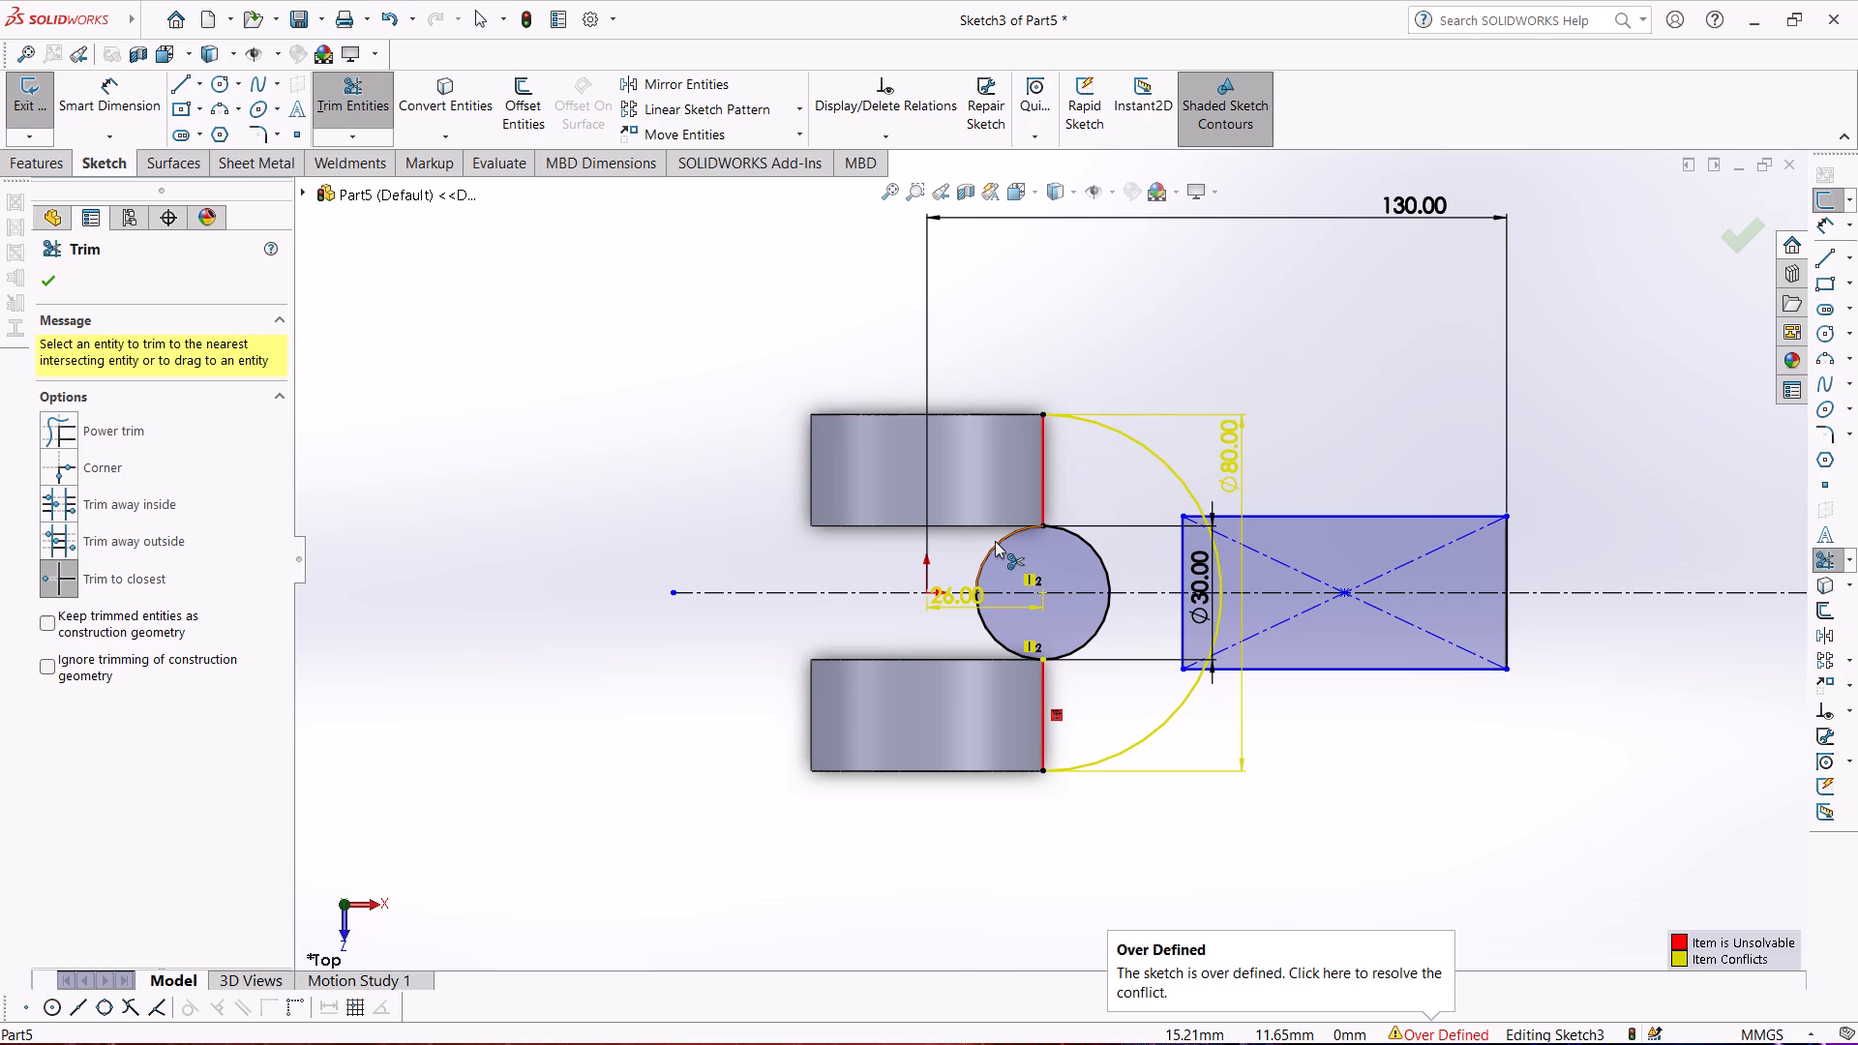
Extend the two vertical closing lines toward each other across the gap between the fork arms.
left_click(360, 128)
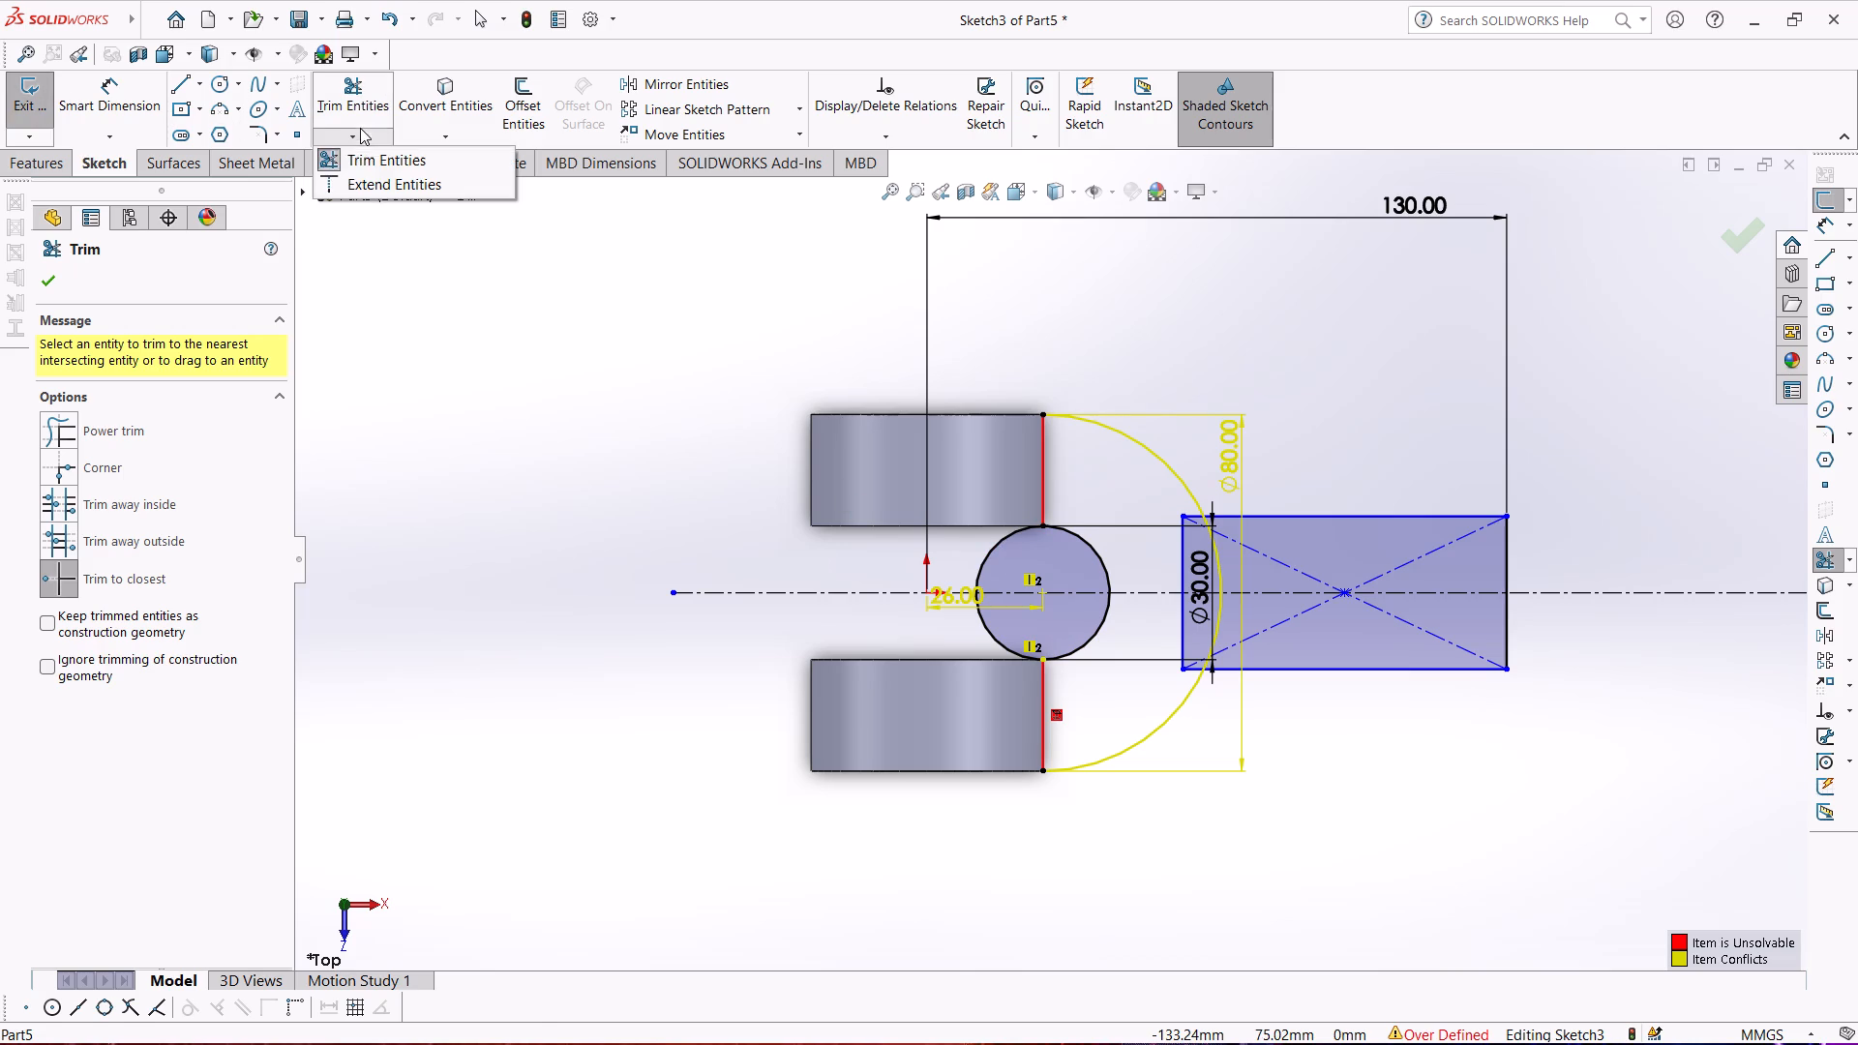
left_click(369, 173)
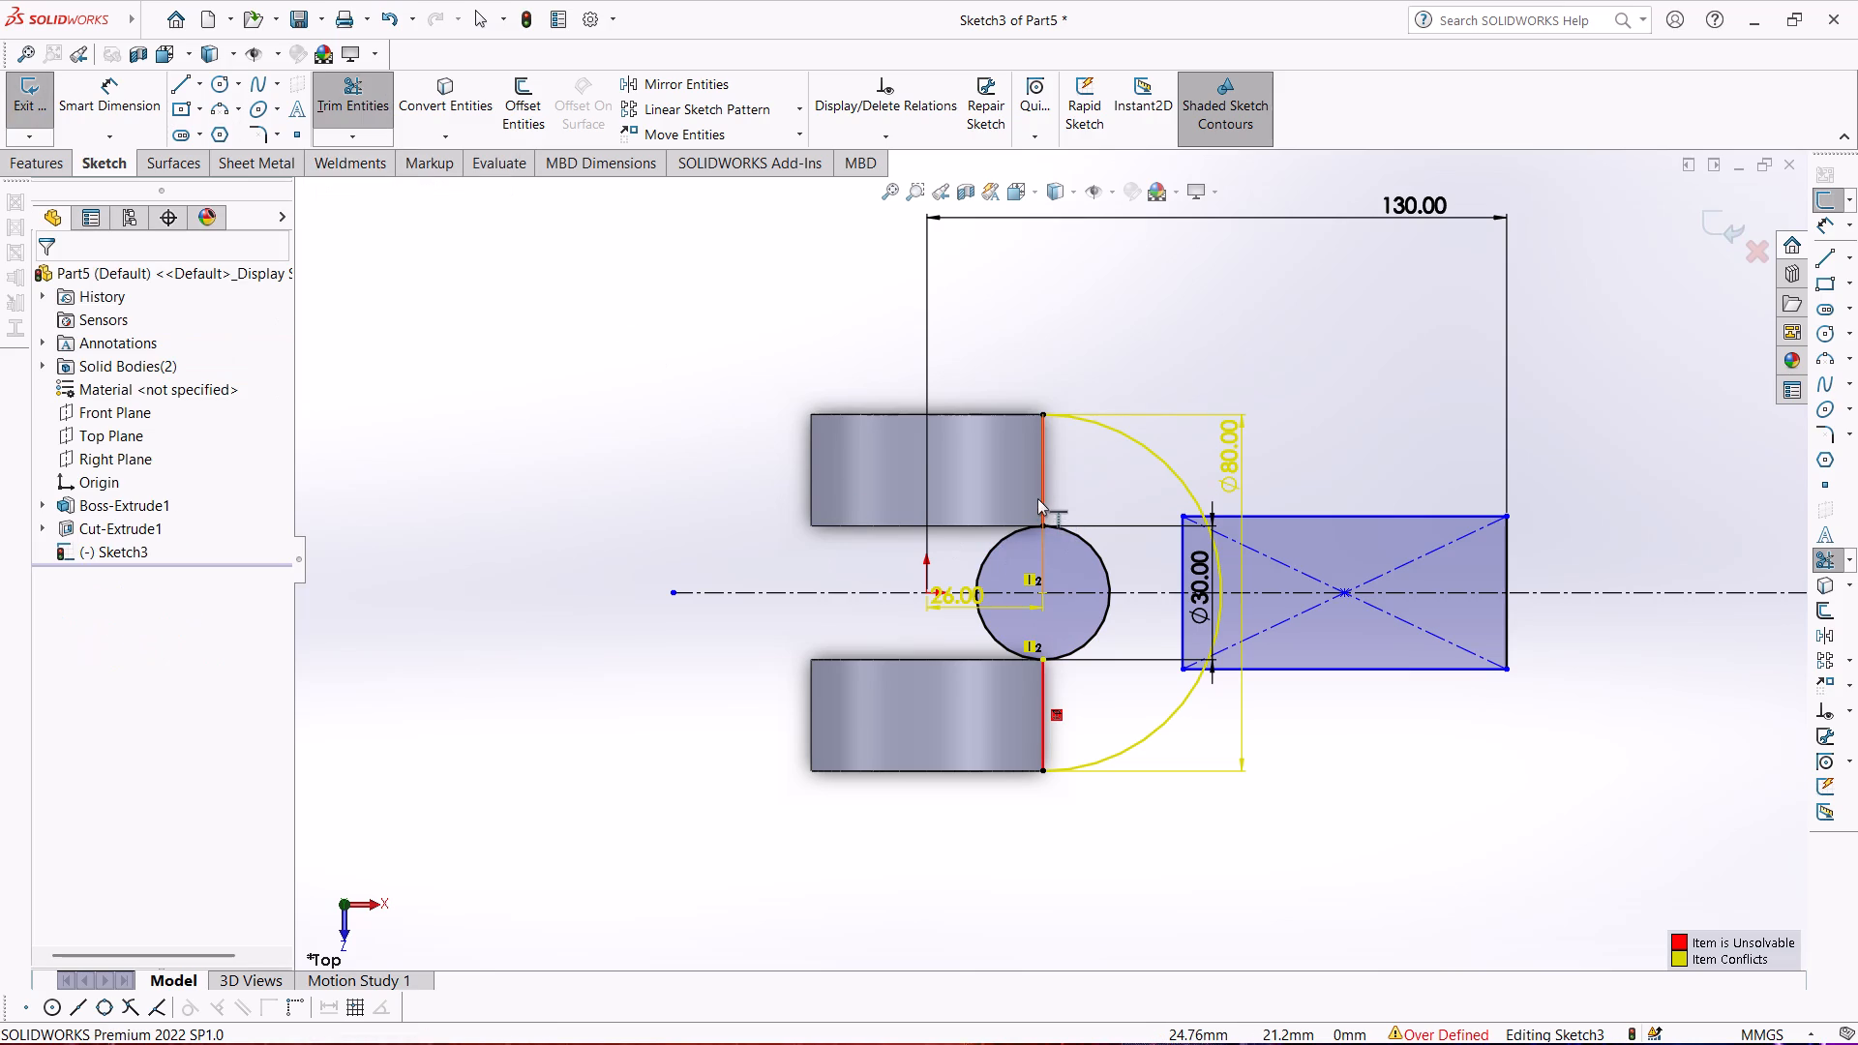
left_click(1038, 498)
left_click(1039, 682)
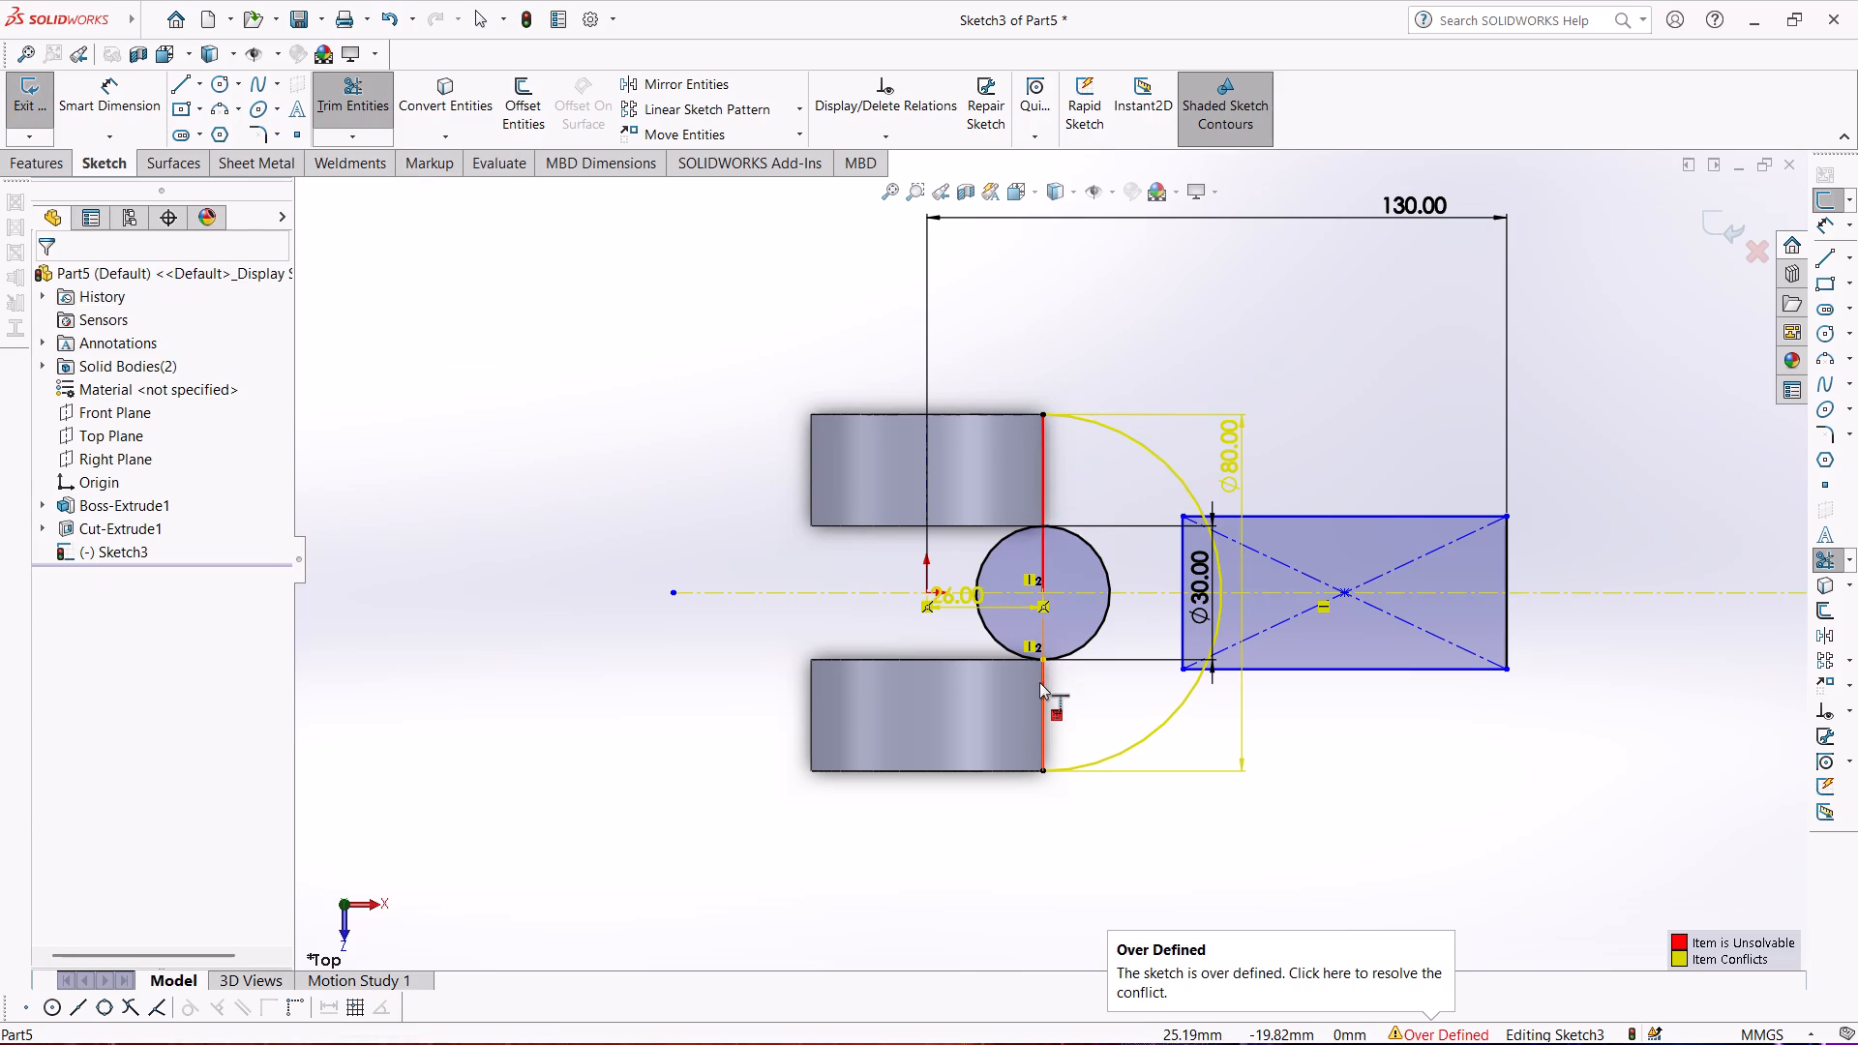
Trim away the half of the 30 mm circle facing the origin.
left_click(354, 130)
left_click(353, 161)
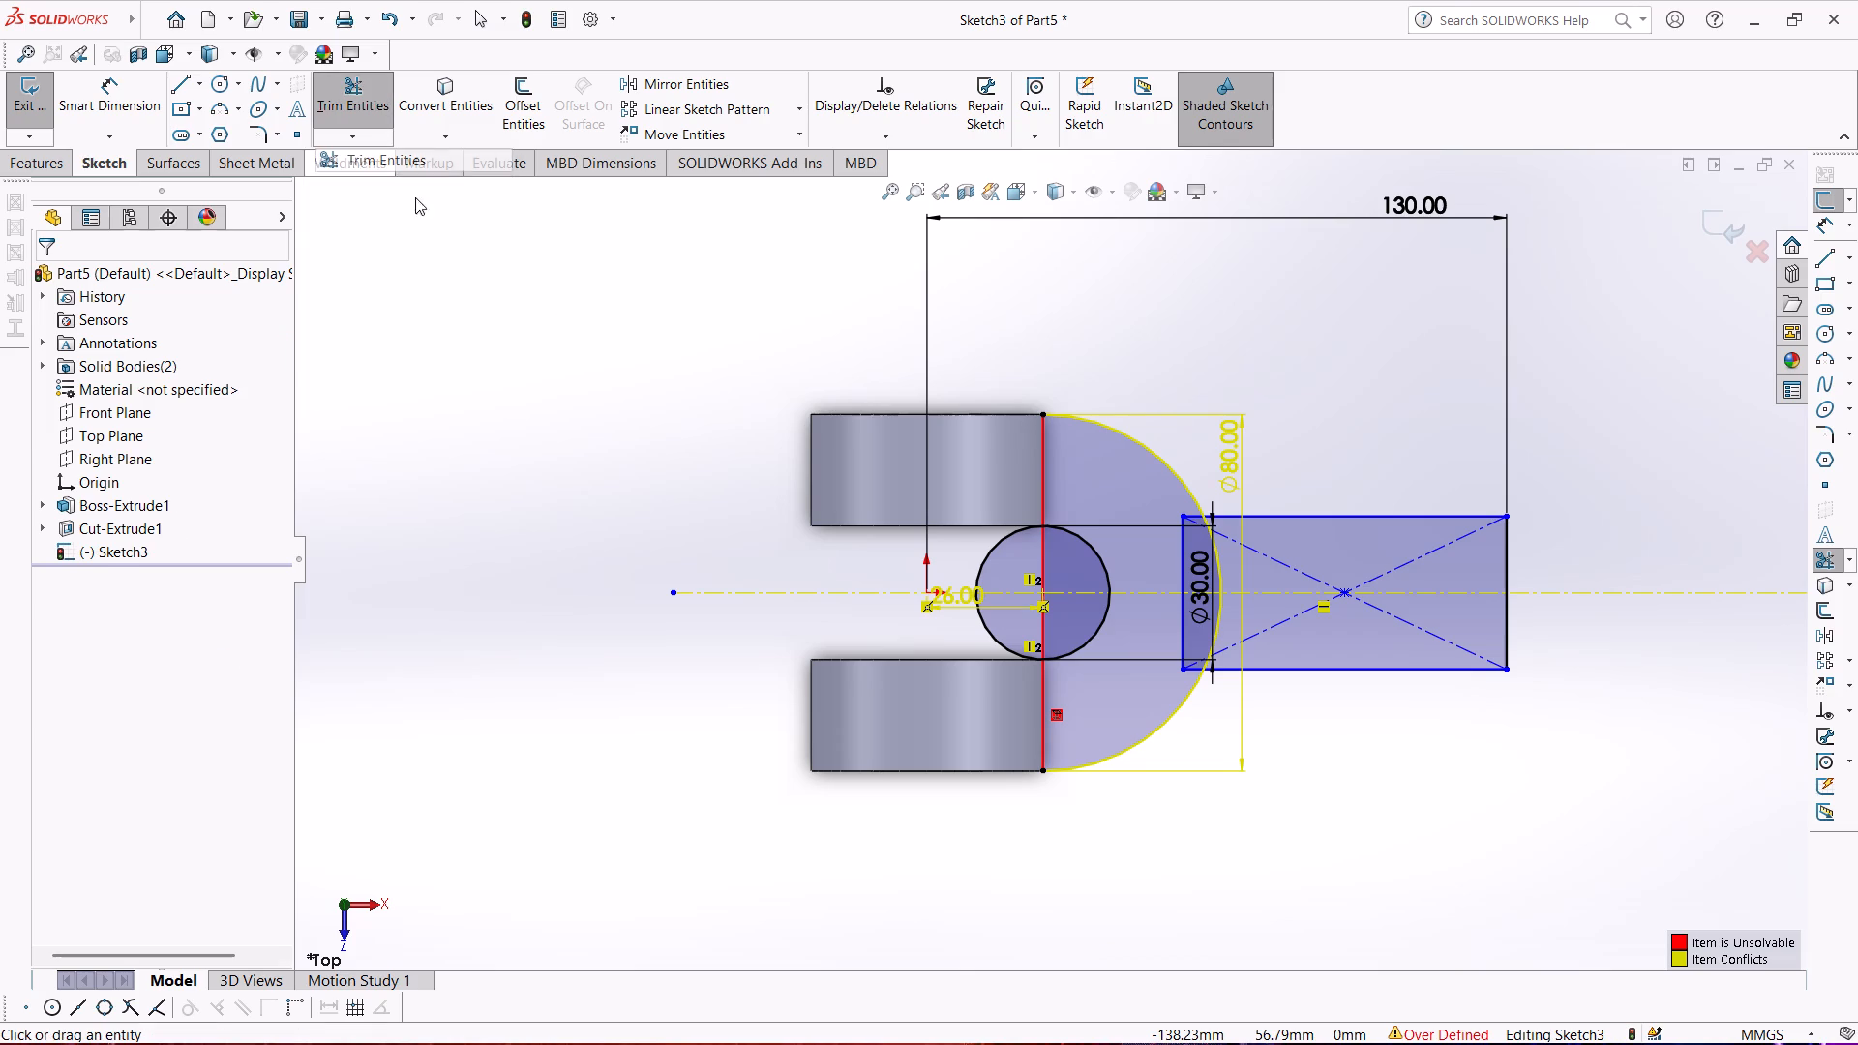
left_click(991, 555)
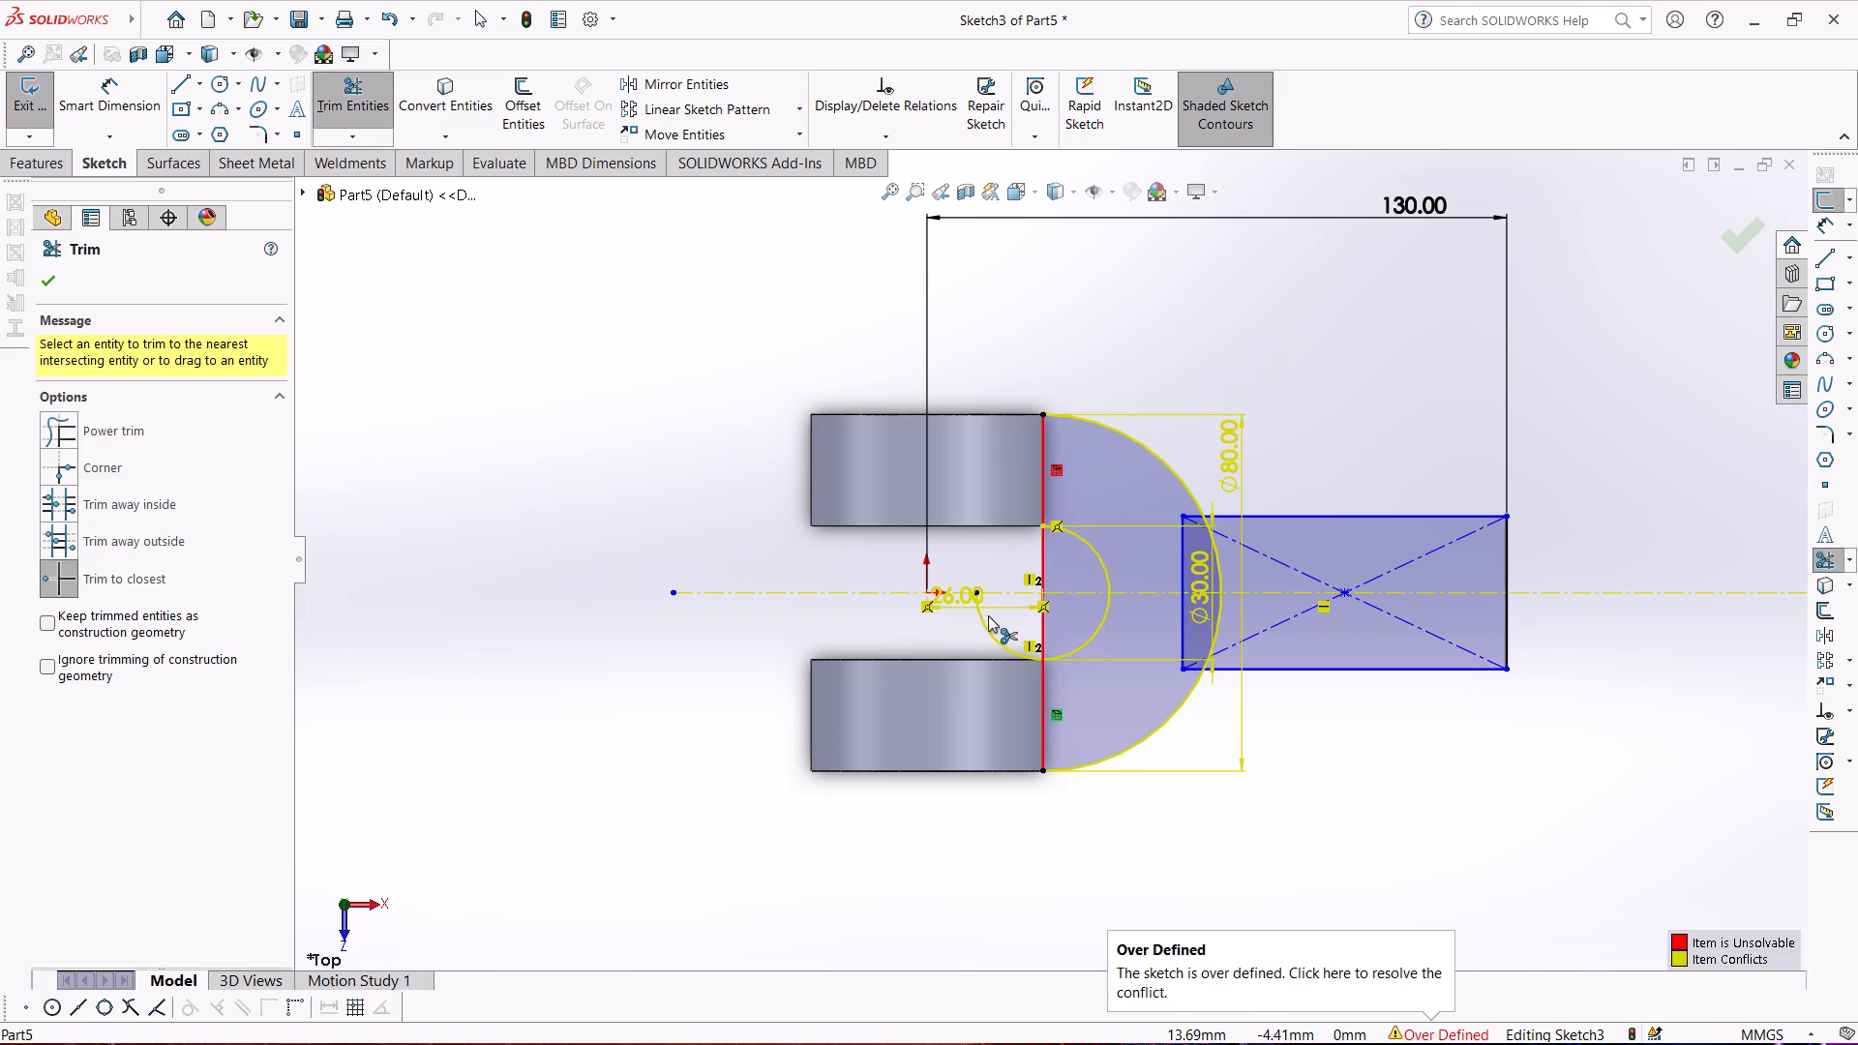
left_click(987, 624)
left_click(942, 594)
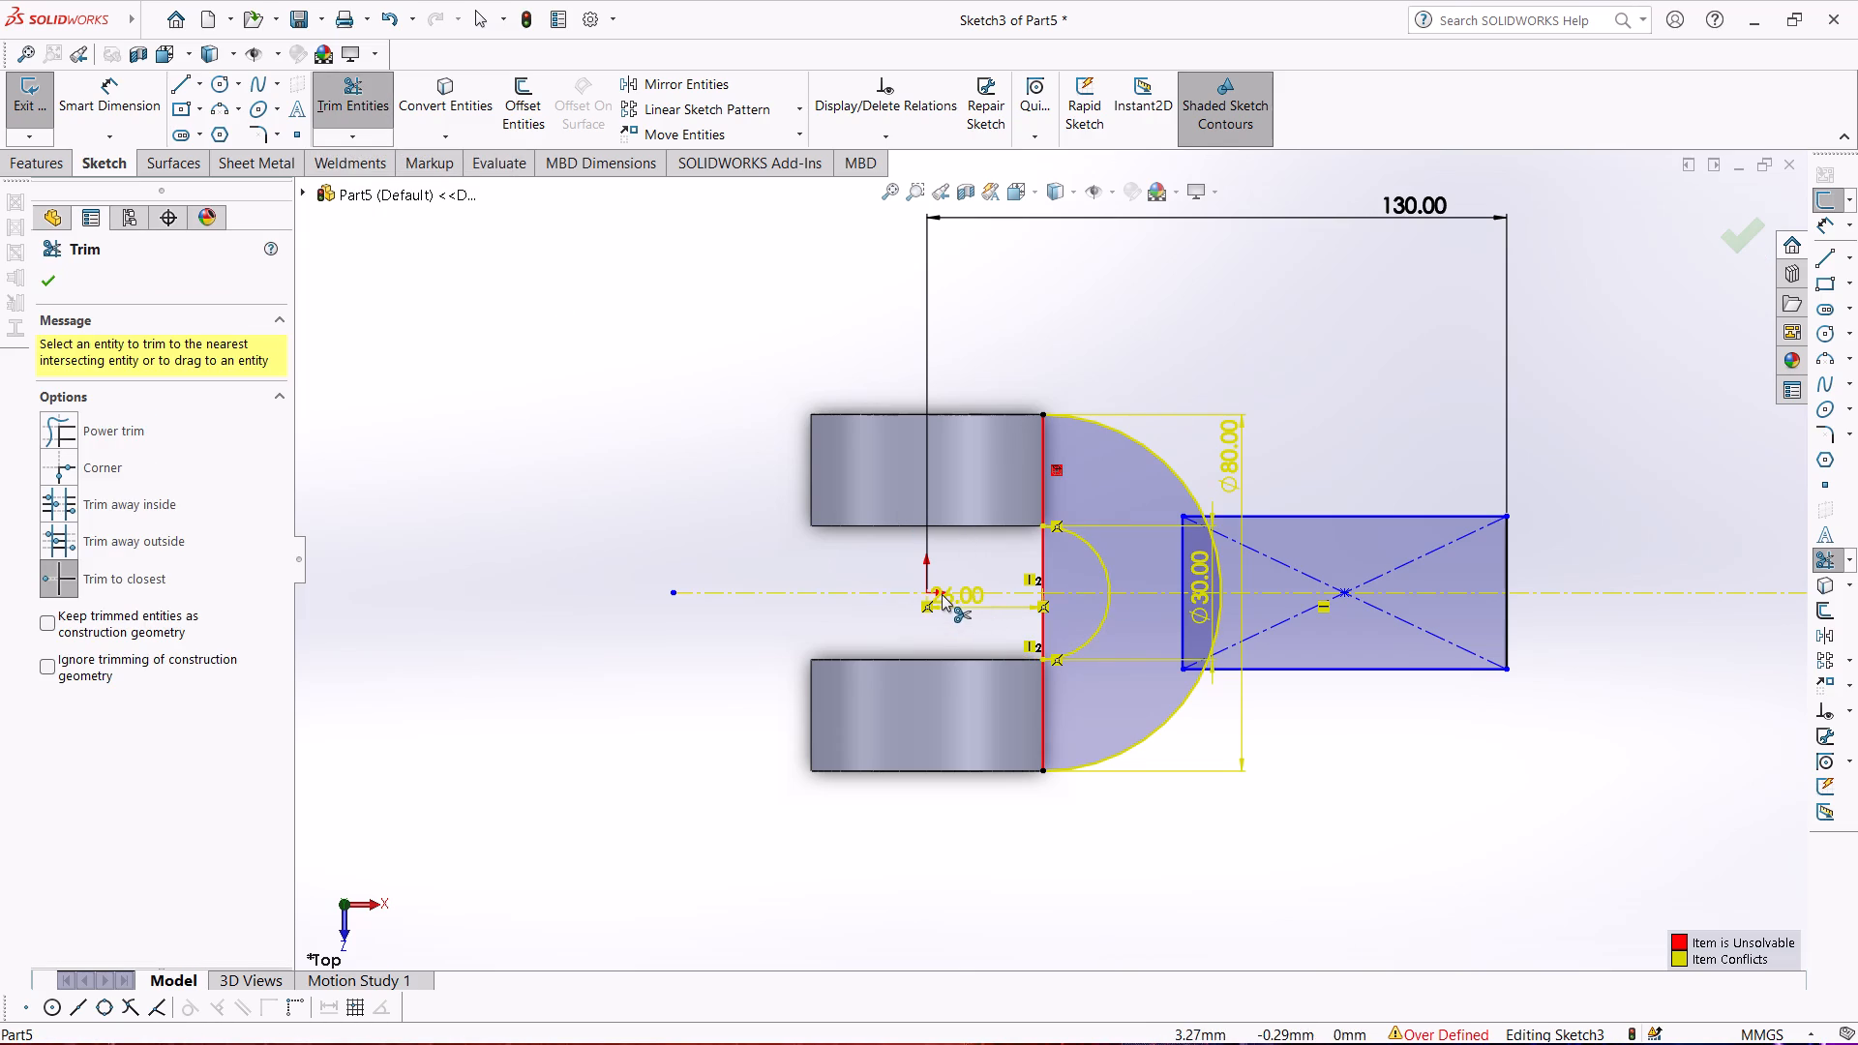
key("ctrl+z")
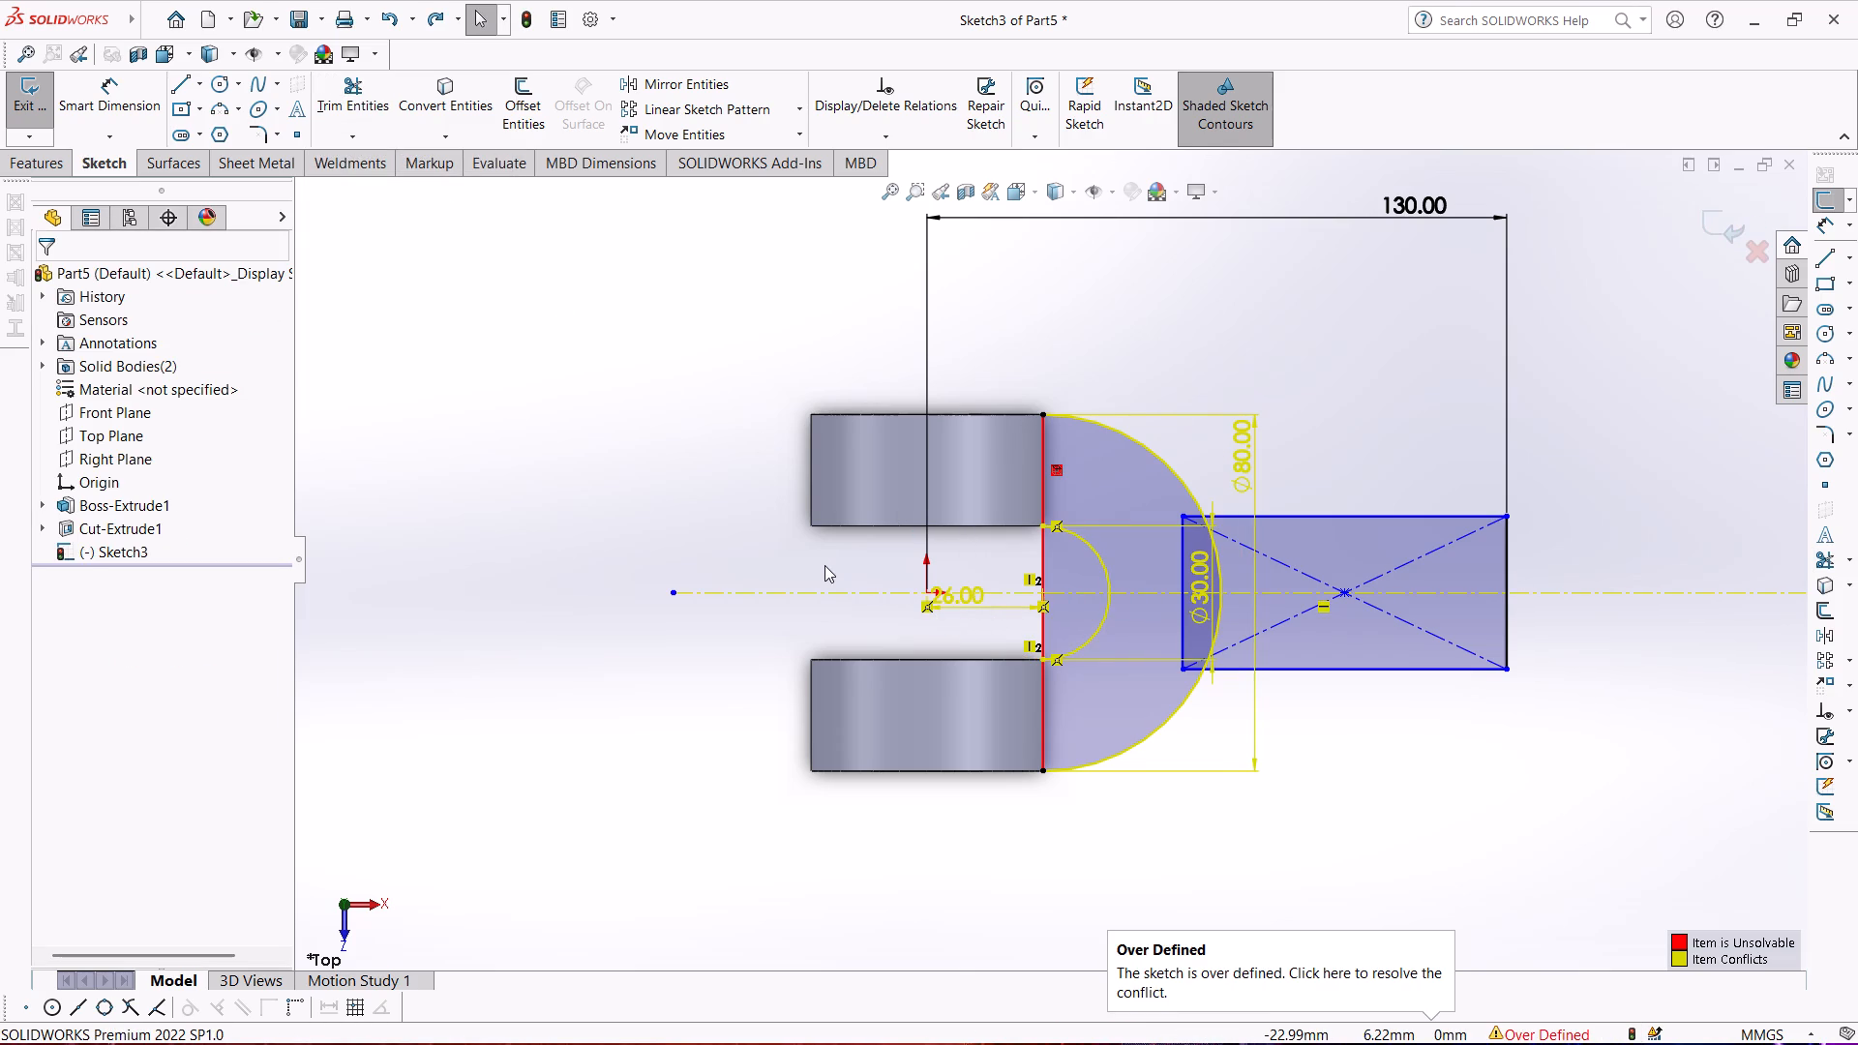
key("Escape")
Delete the 26 mm dimension between the origin and the circles' centre.
left_click(975, 596)
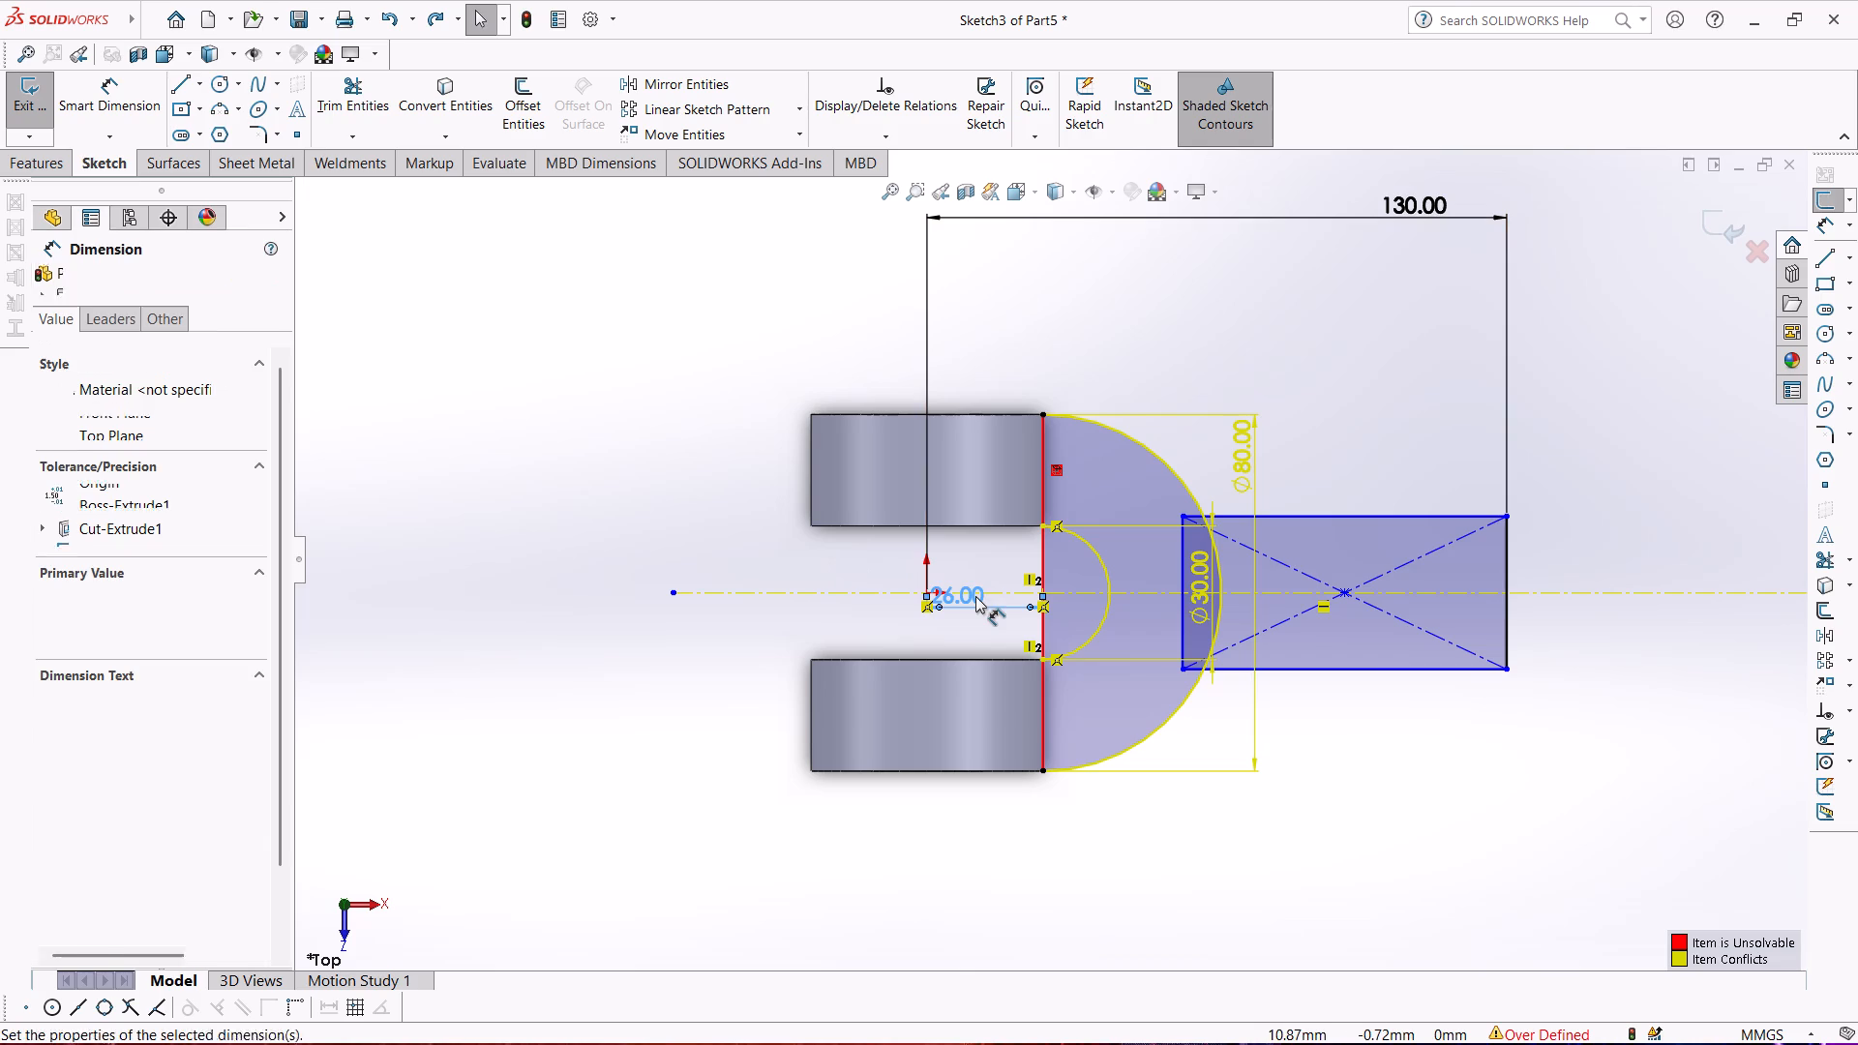
key("Delete")
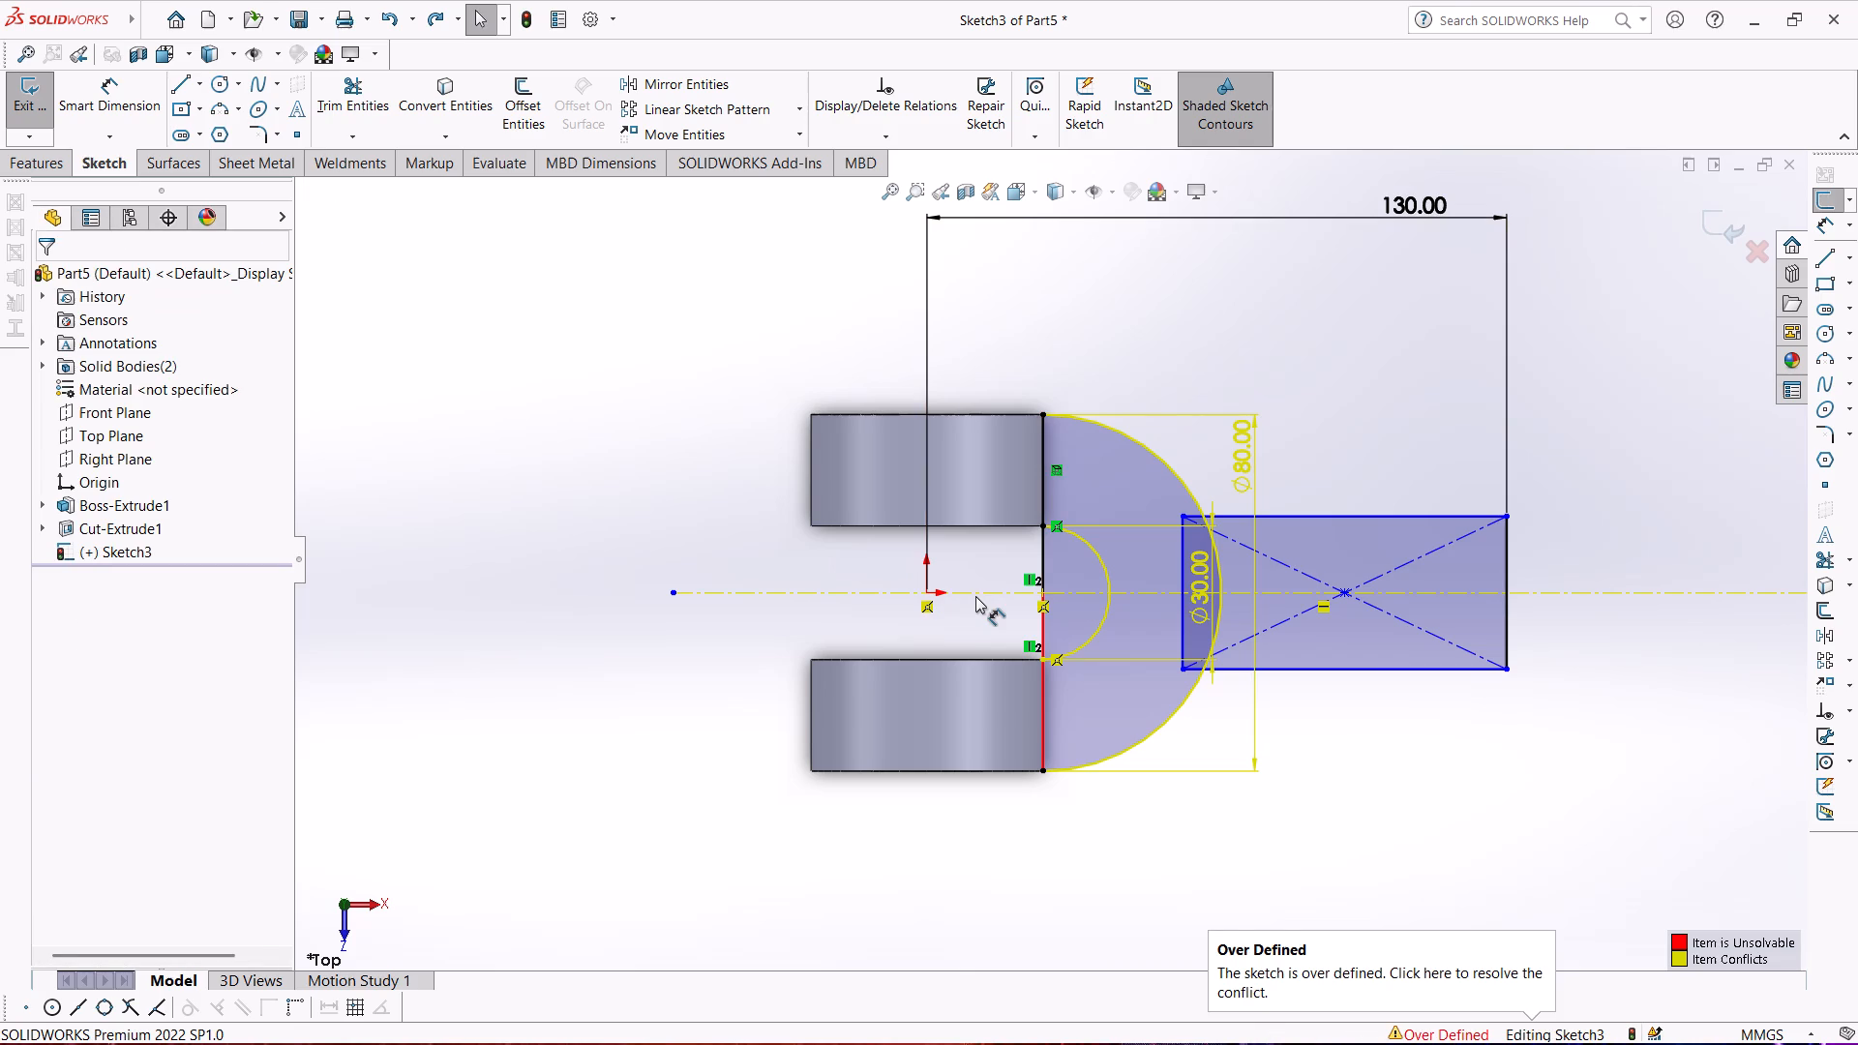
left_click(560, 374)
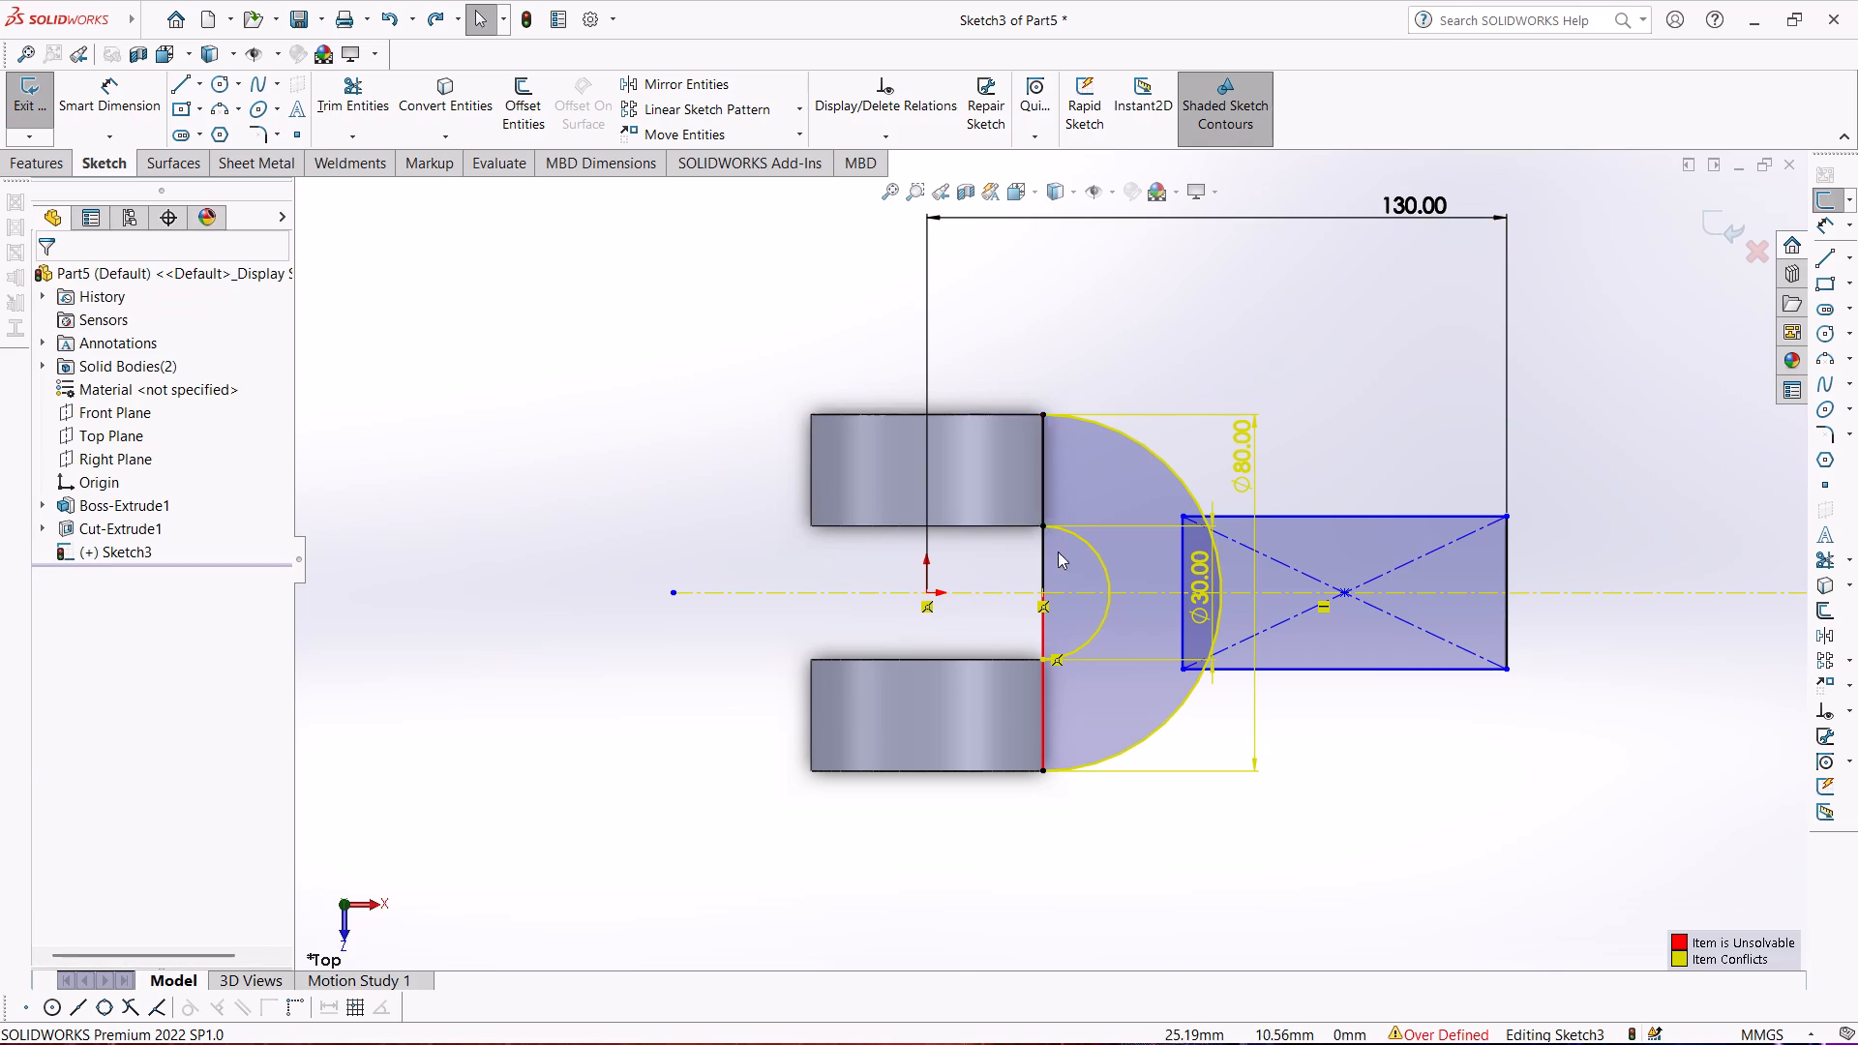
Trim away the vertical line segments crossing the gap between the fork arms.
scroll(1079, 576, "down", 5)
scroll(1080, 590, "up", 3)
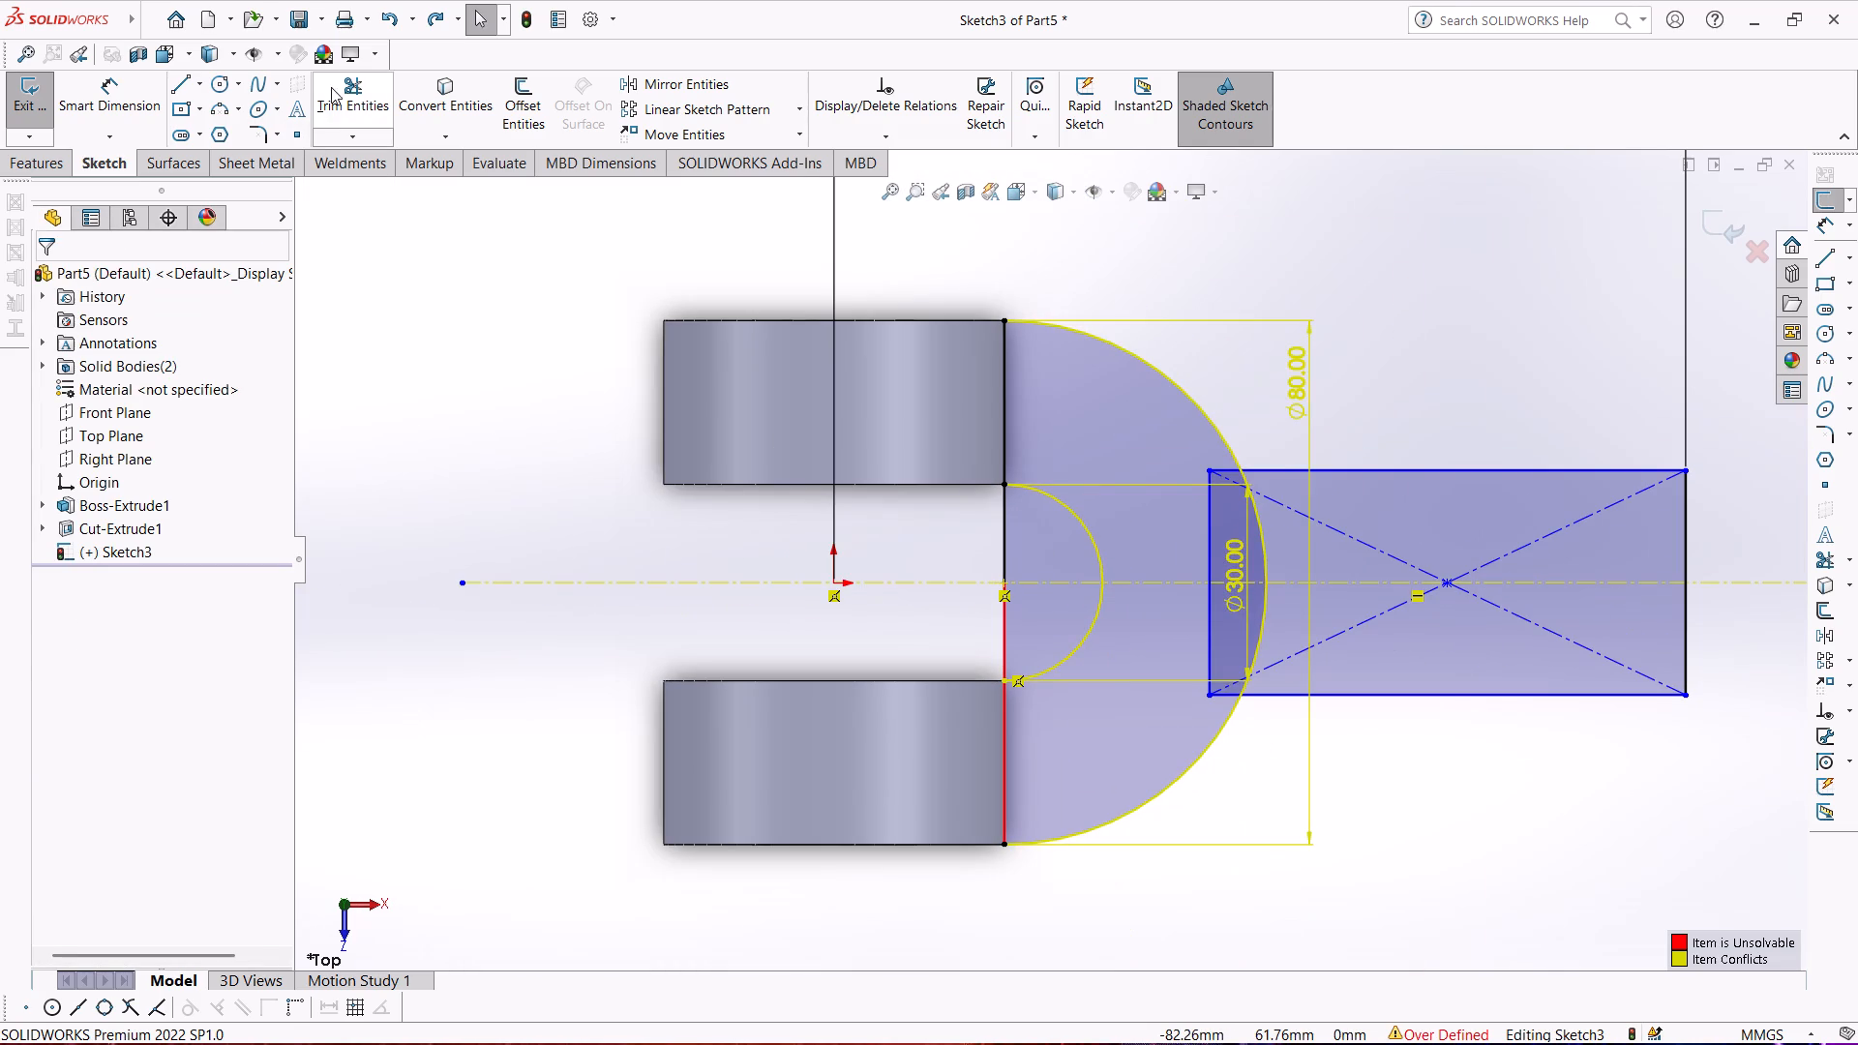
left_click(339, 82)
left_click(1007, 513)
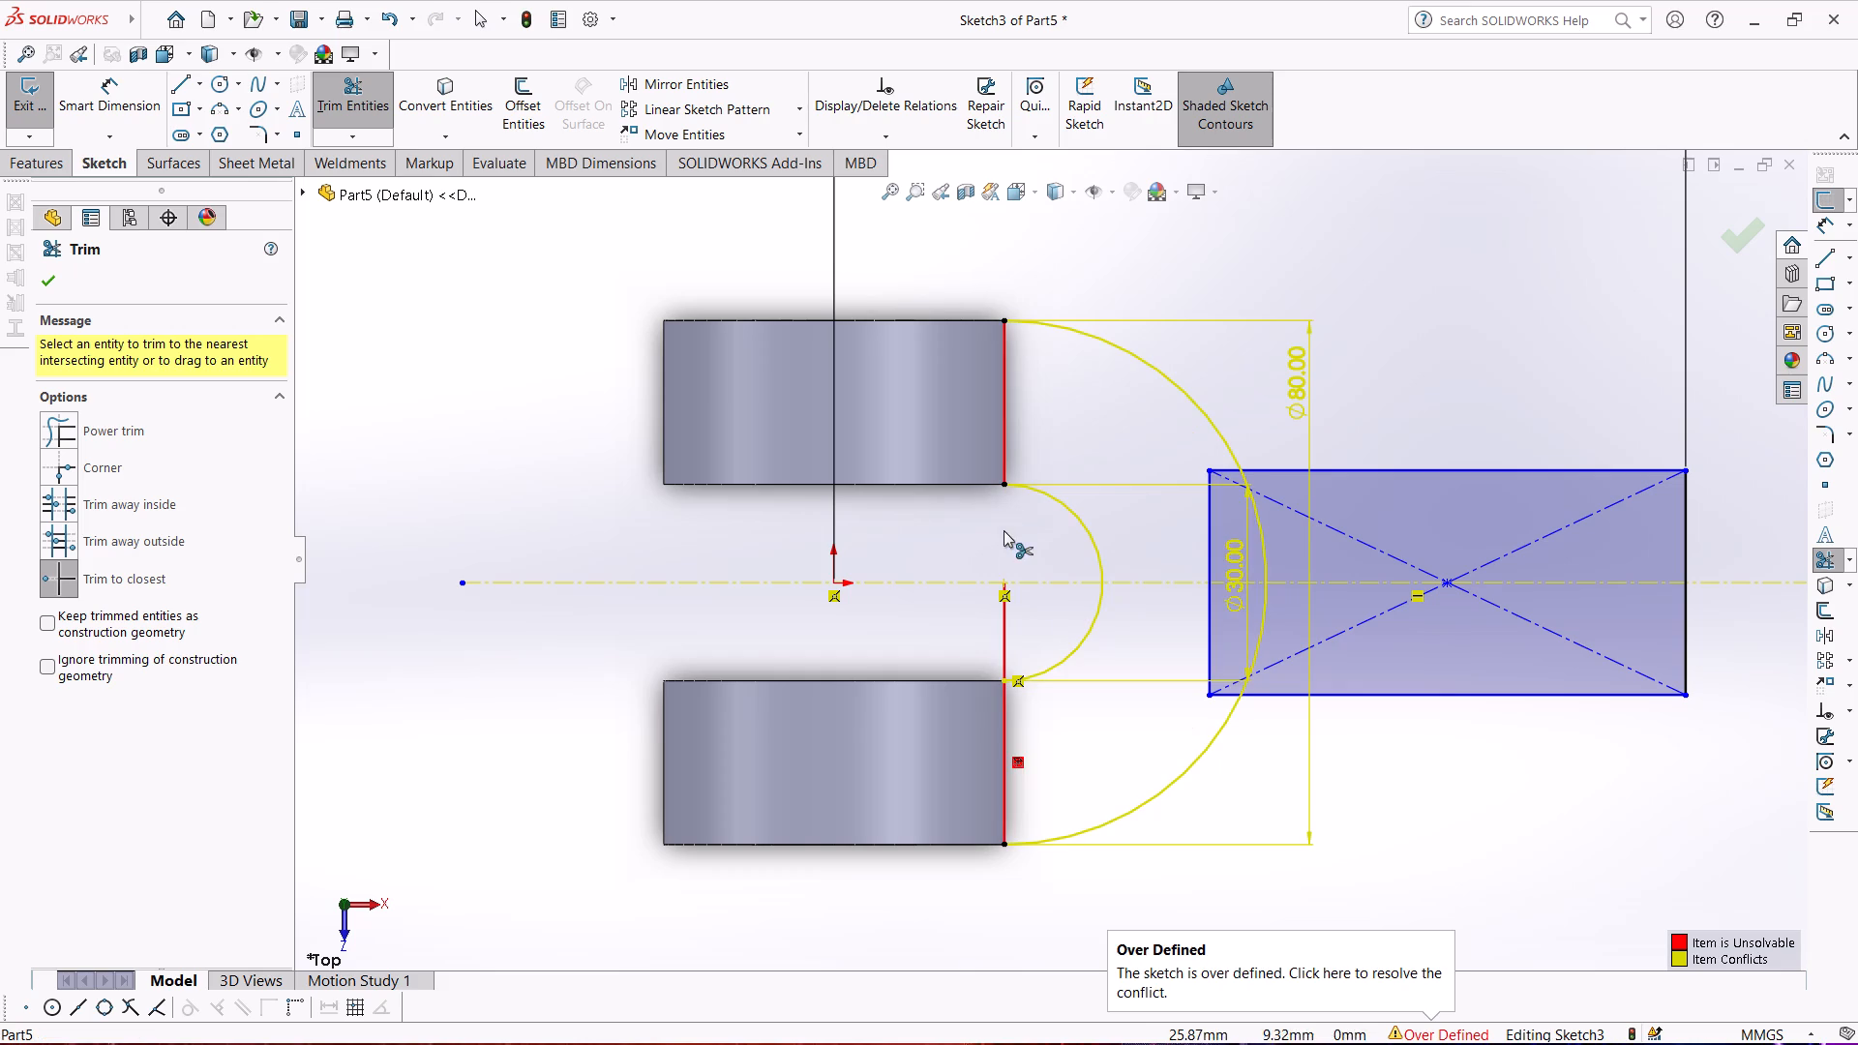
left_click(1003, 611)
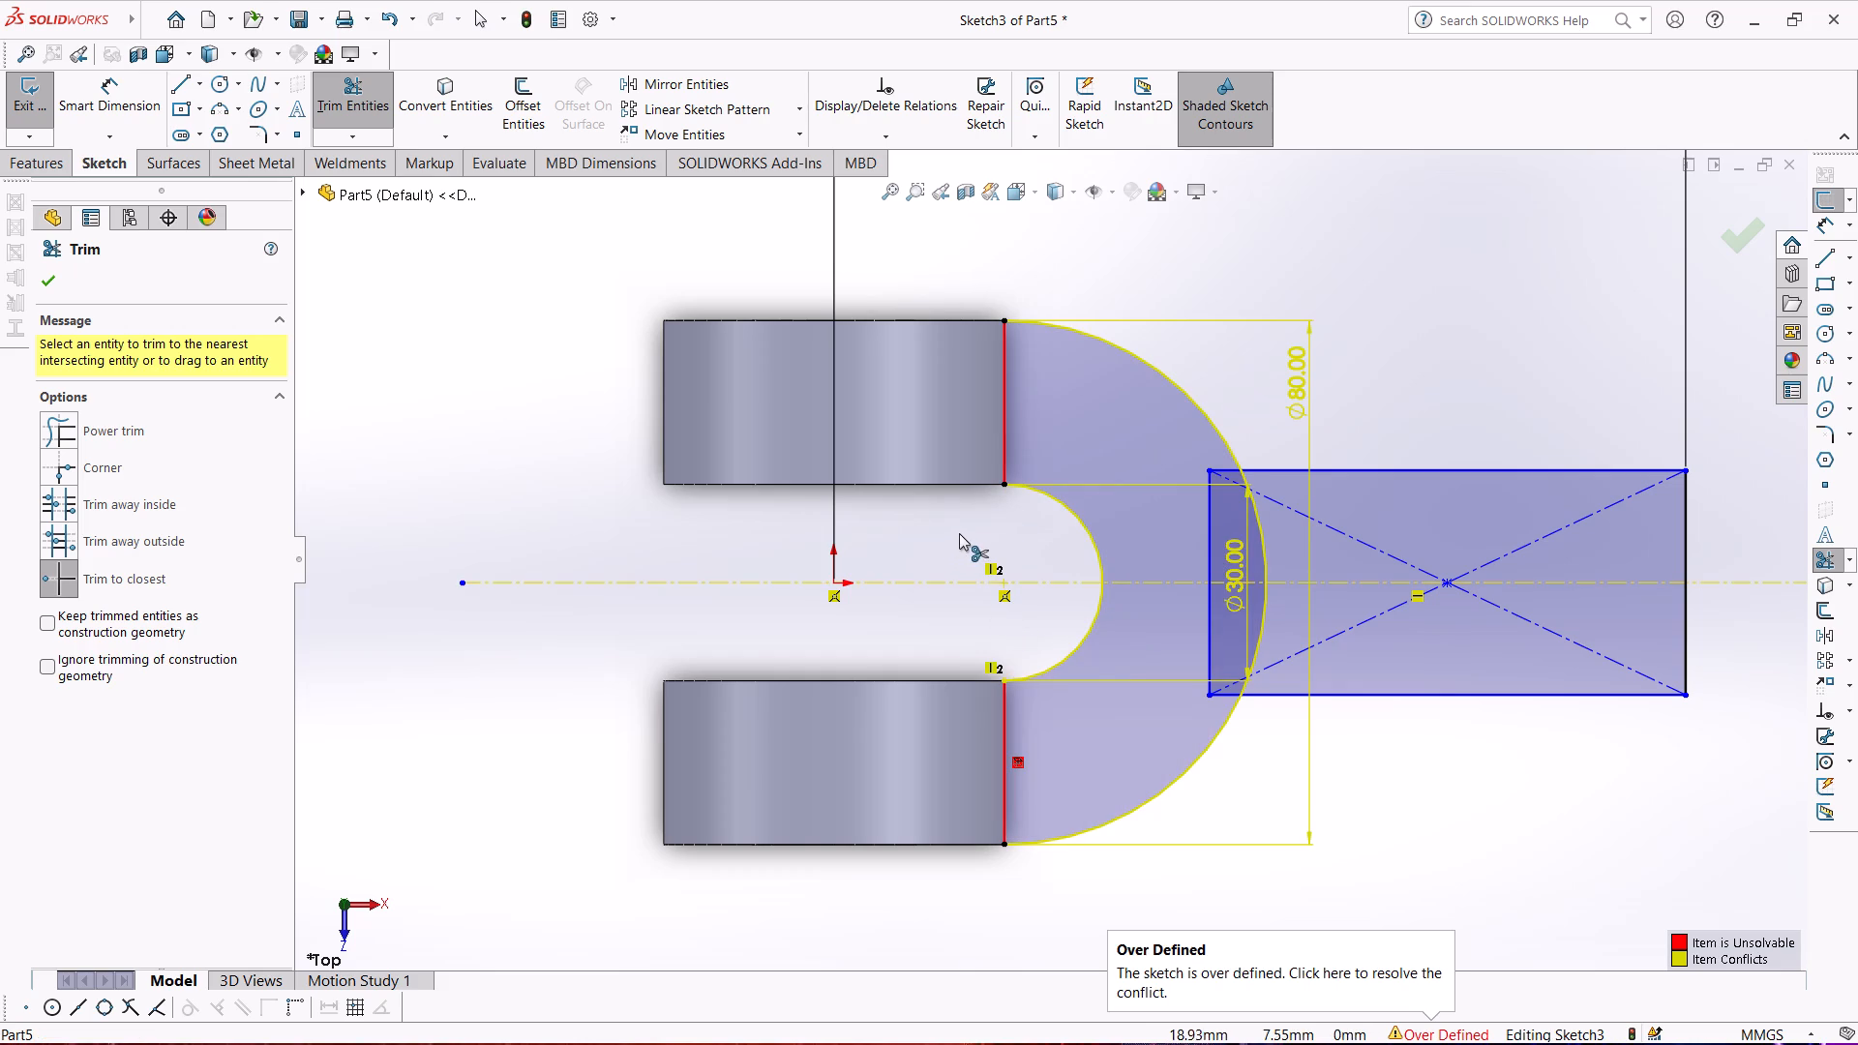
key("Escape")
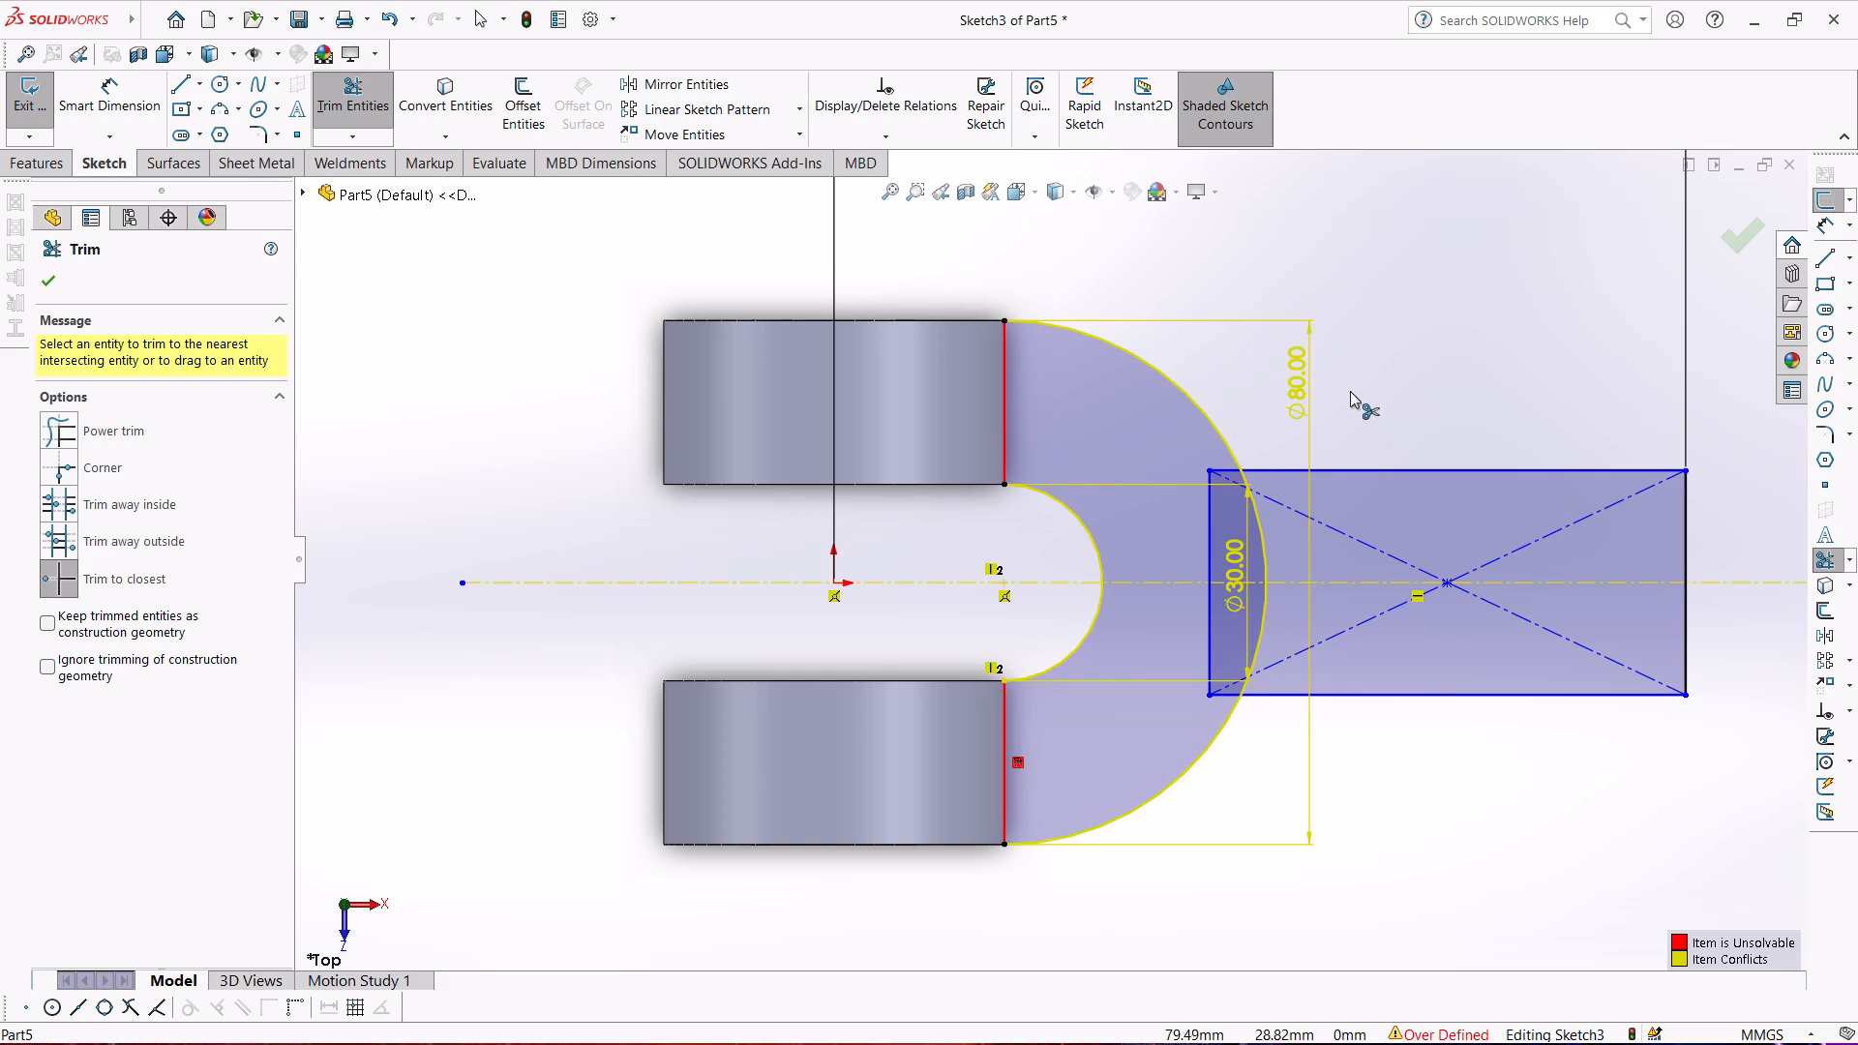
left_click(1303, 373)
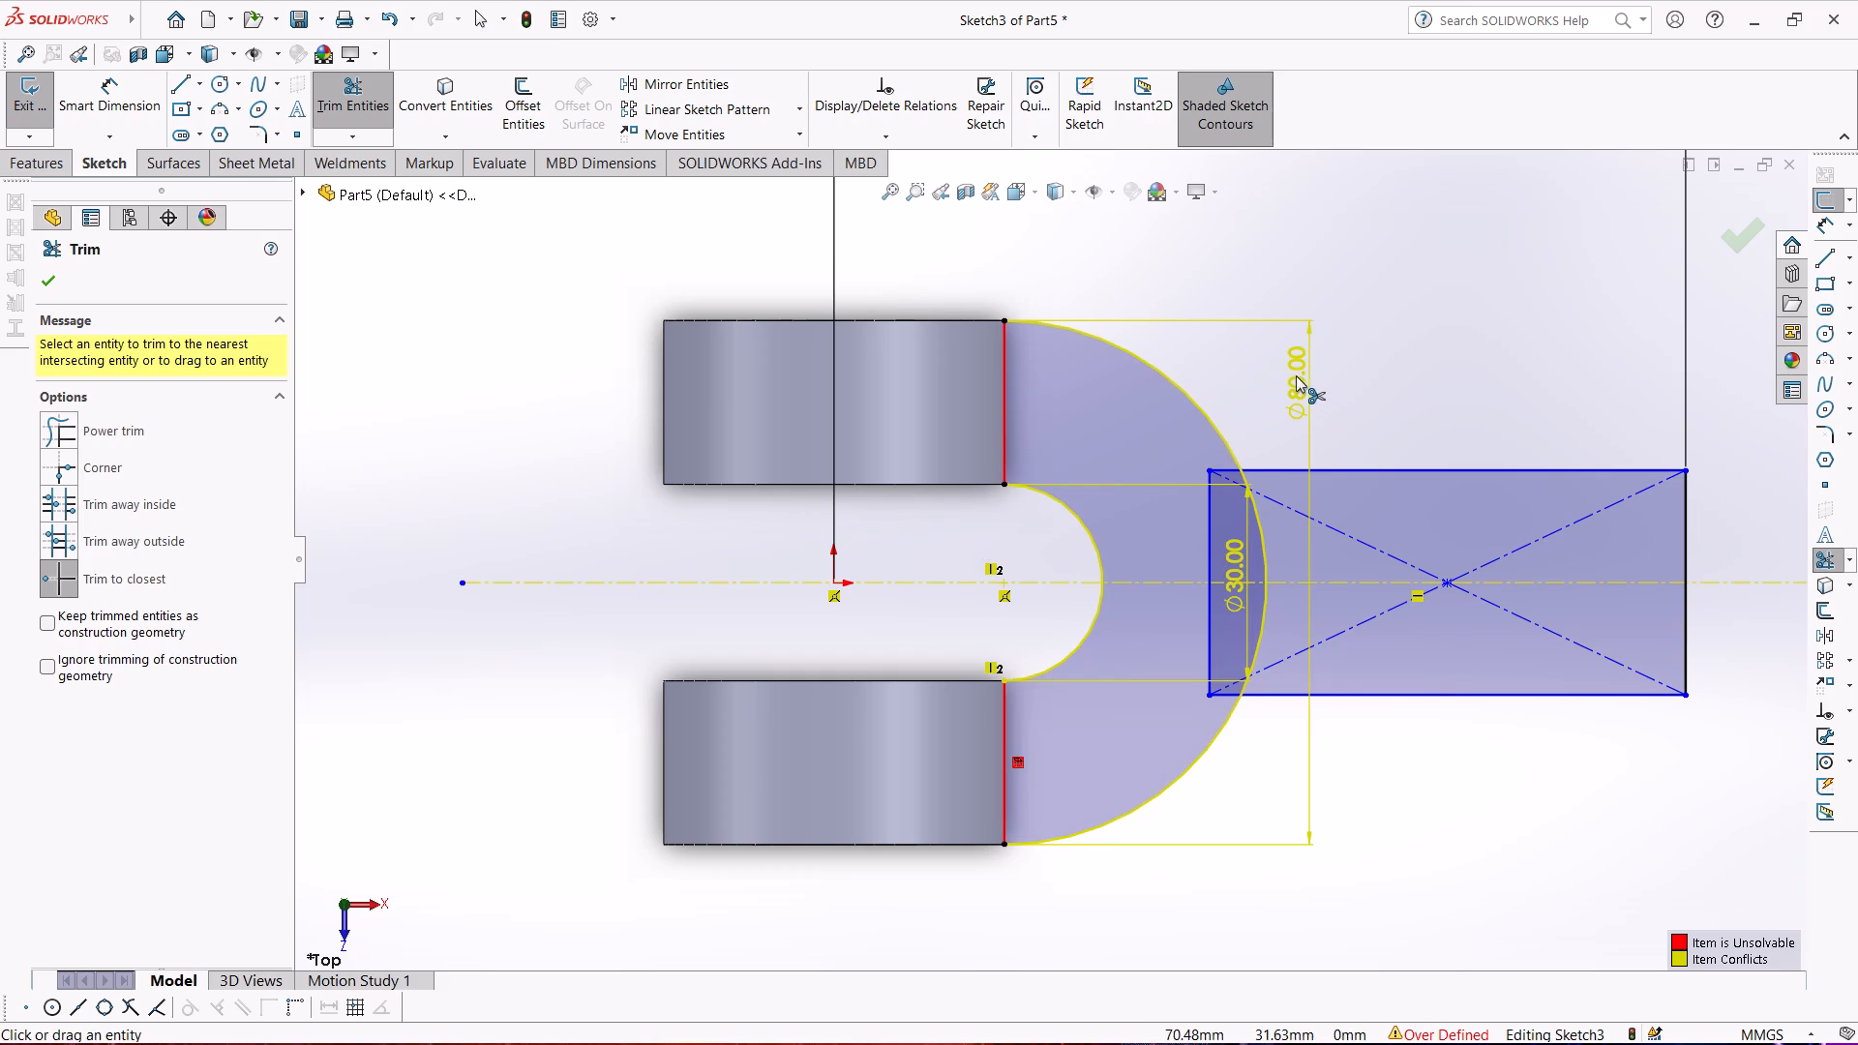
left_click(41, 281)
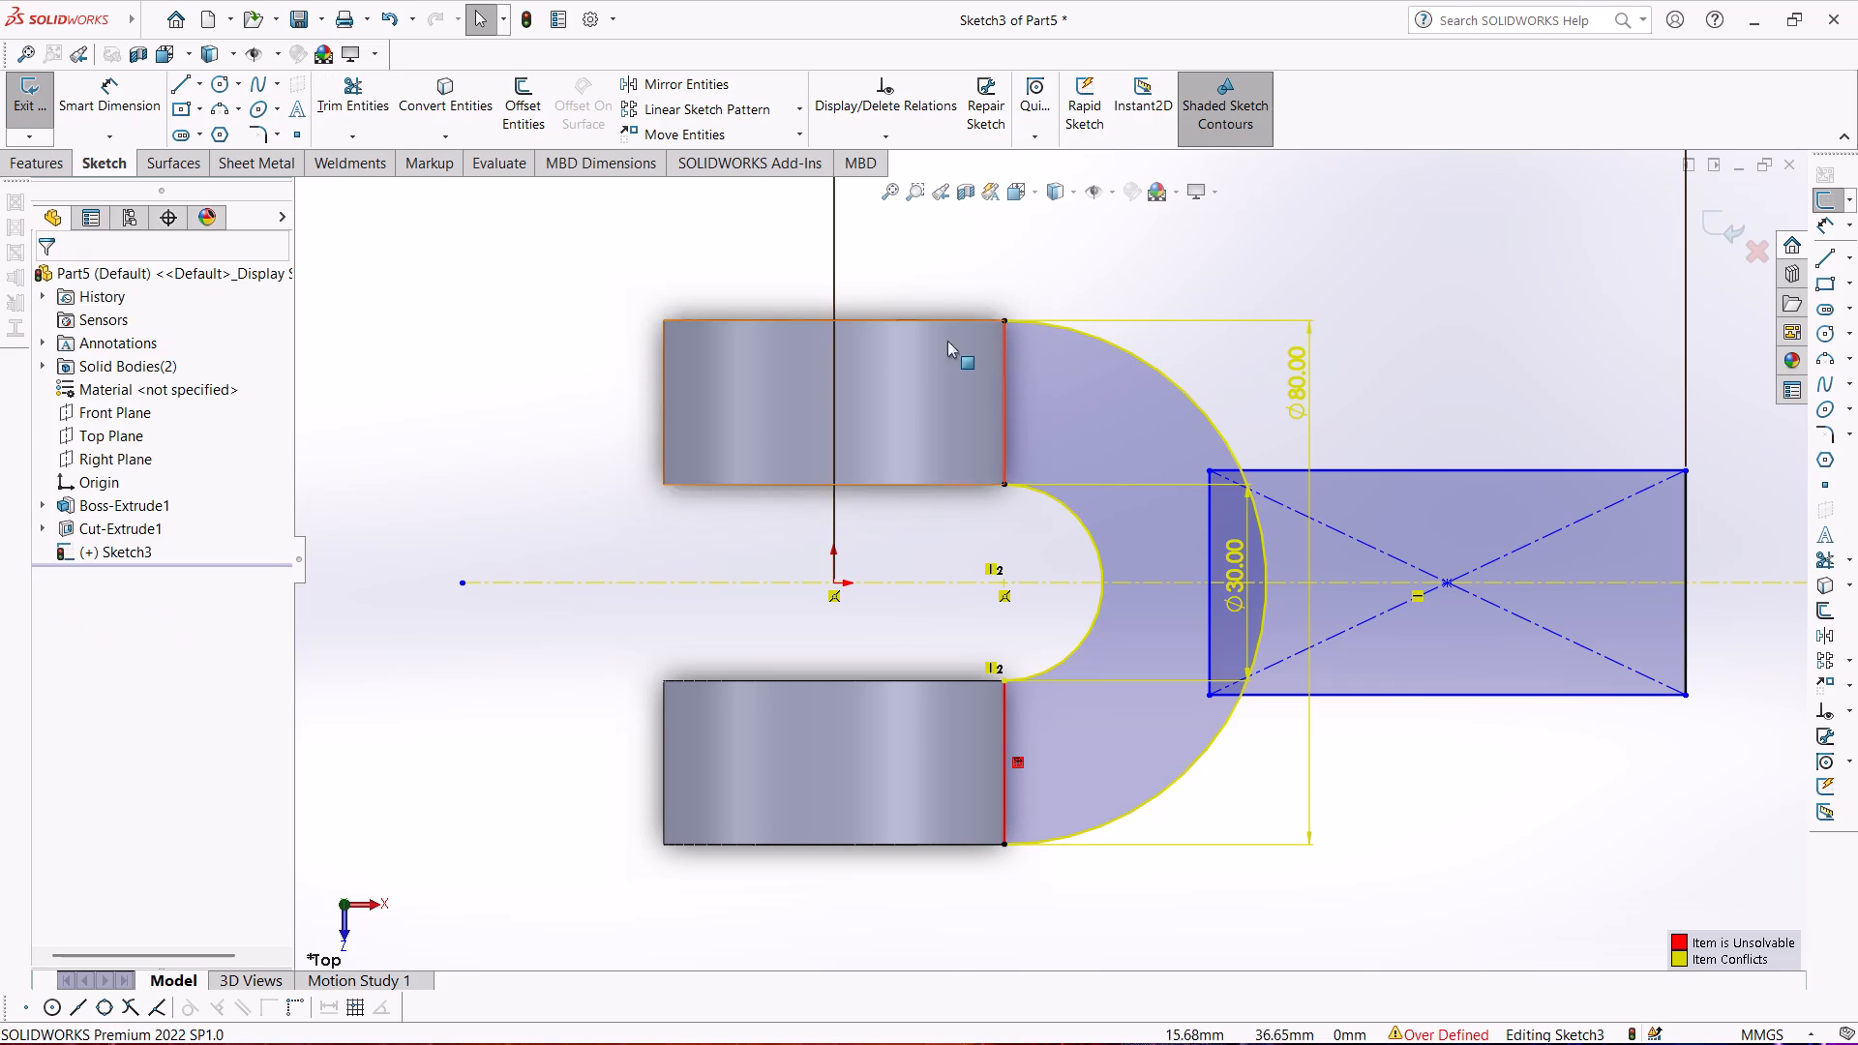
Delete the 80 mm and 30 mm diameter dimensions from the fork arcs.
left_click(1302, 370)
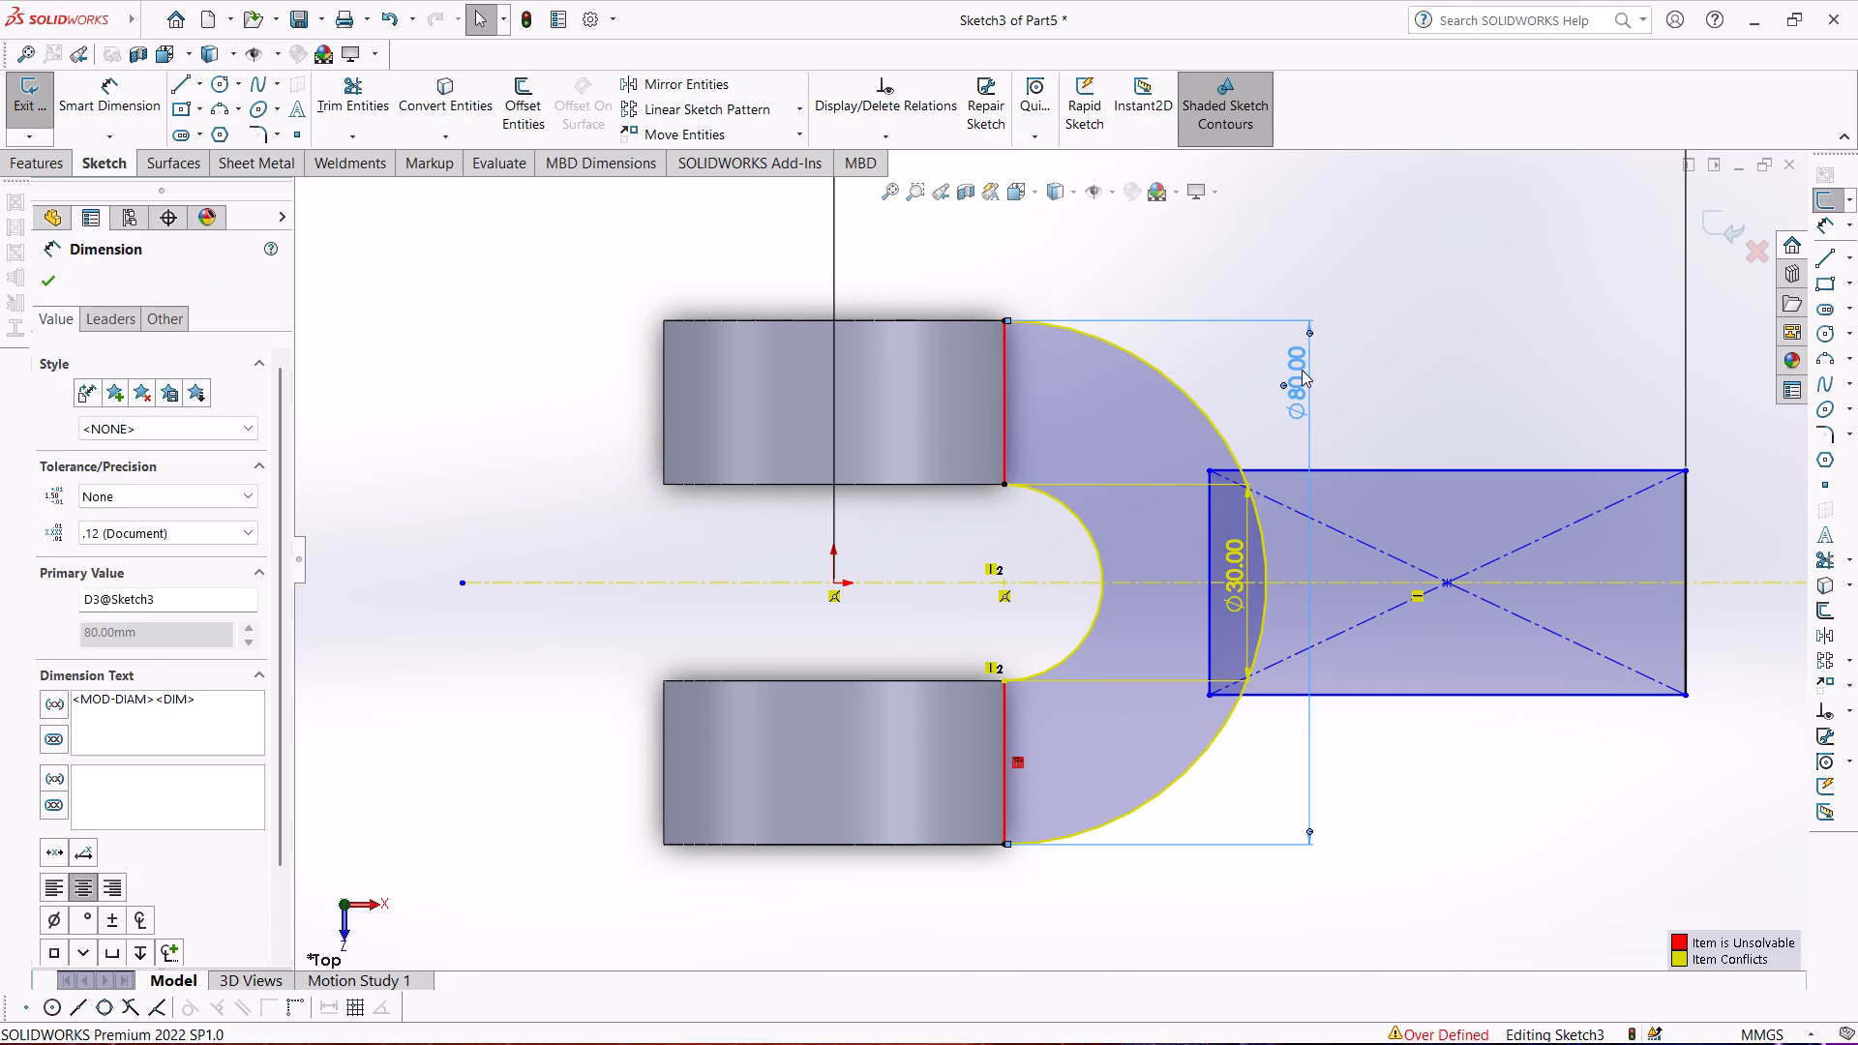
key("Delete")
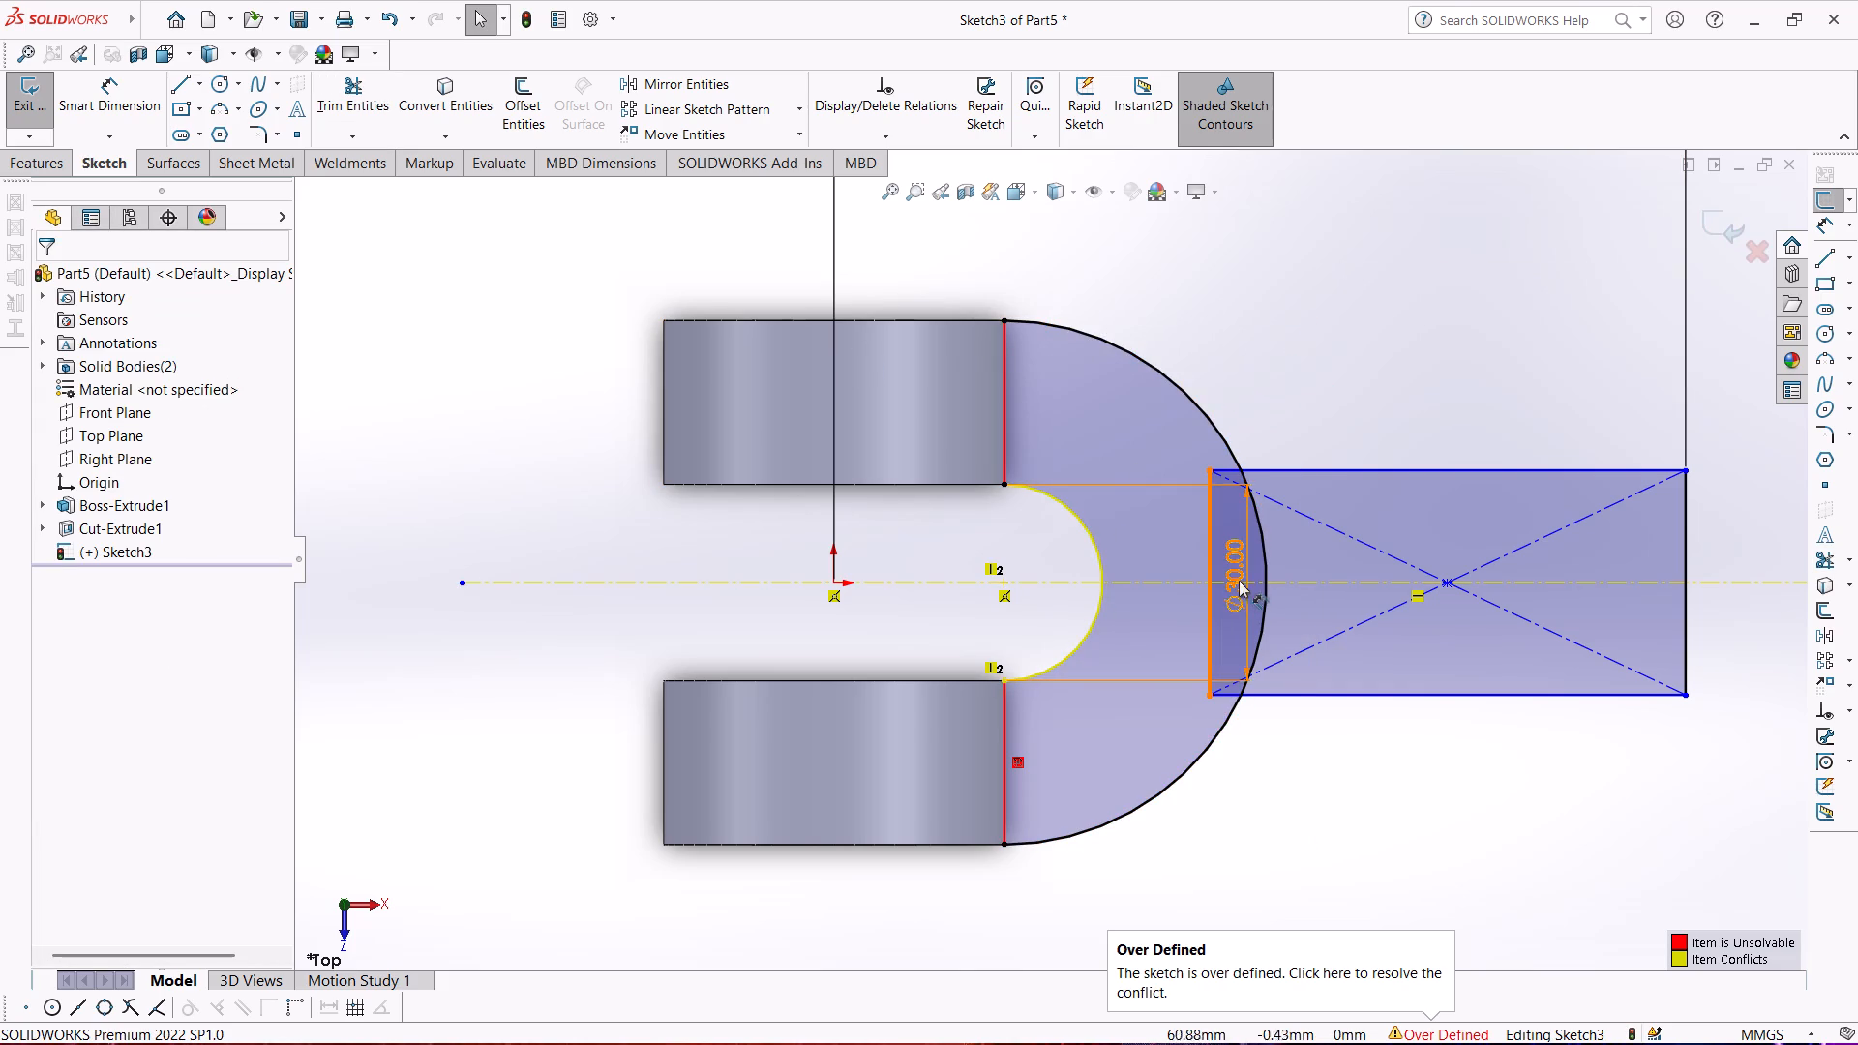
left_click(1242, 578)
key("Delete")
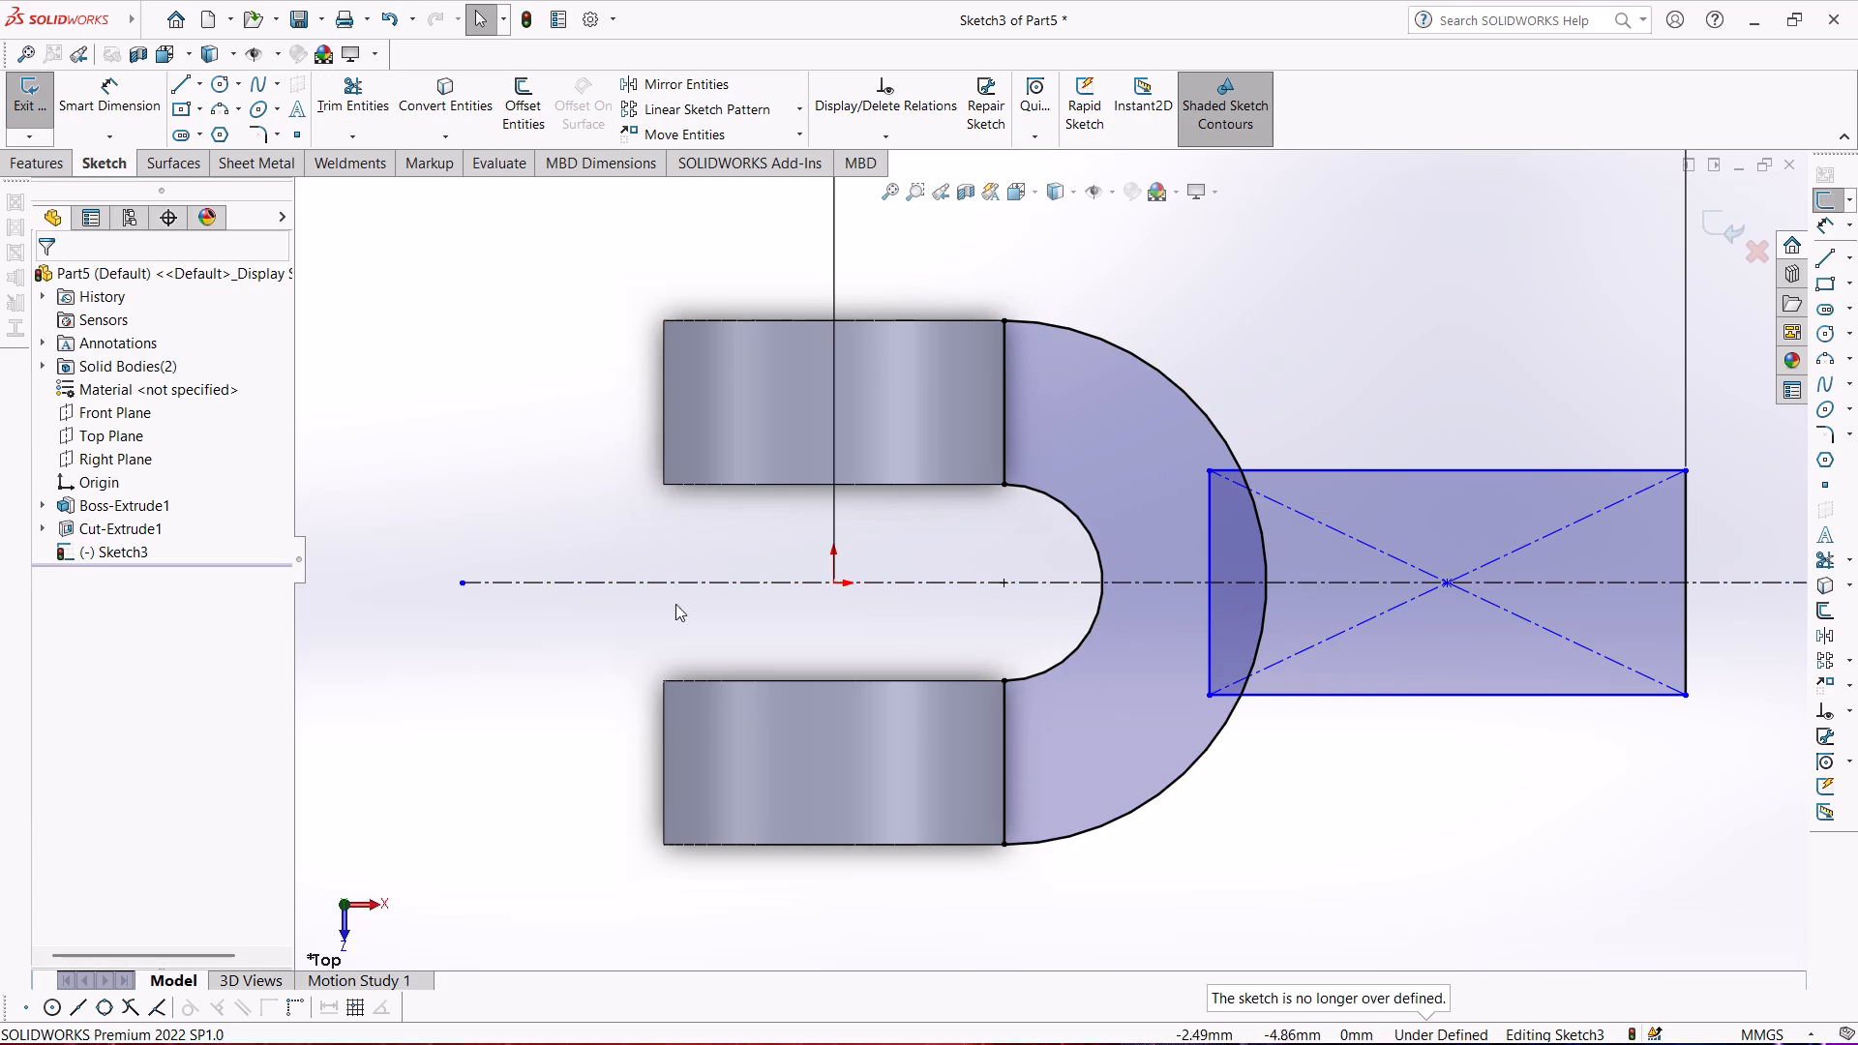
Dimension the shank rectangle's far vertical edge as 28 mm.
scroll(1088, 657, "up", 3)
scroll(1294, 518, "down", 1)
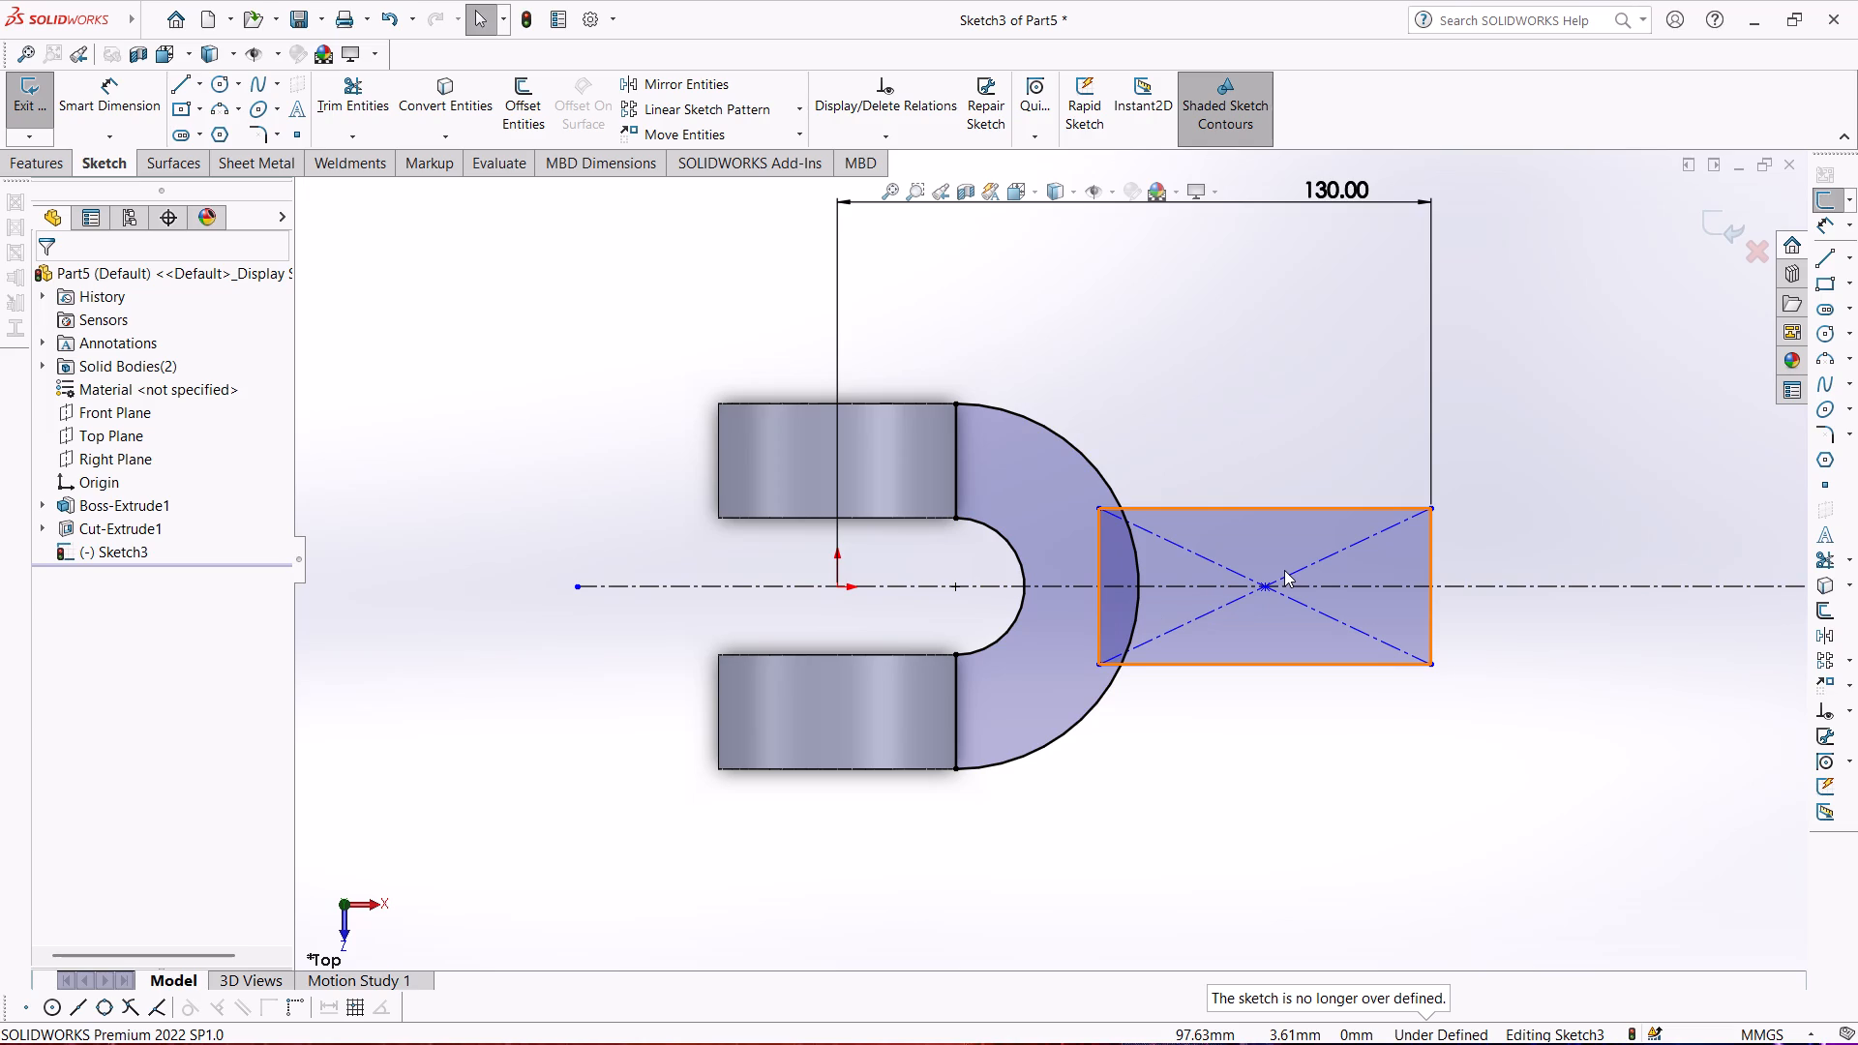
left_click(123, 85)
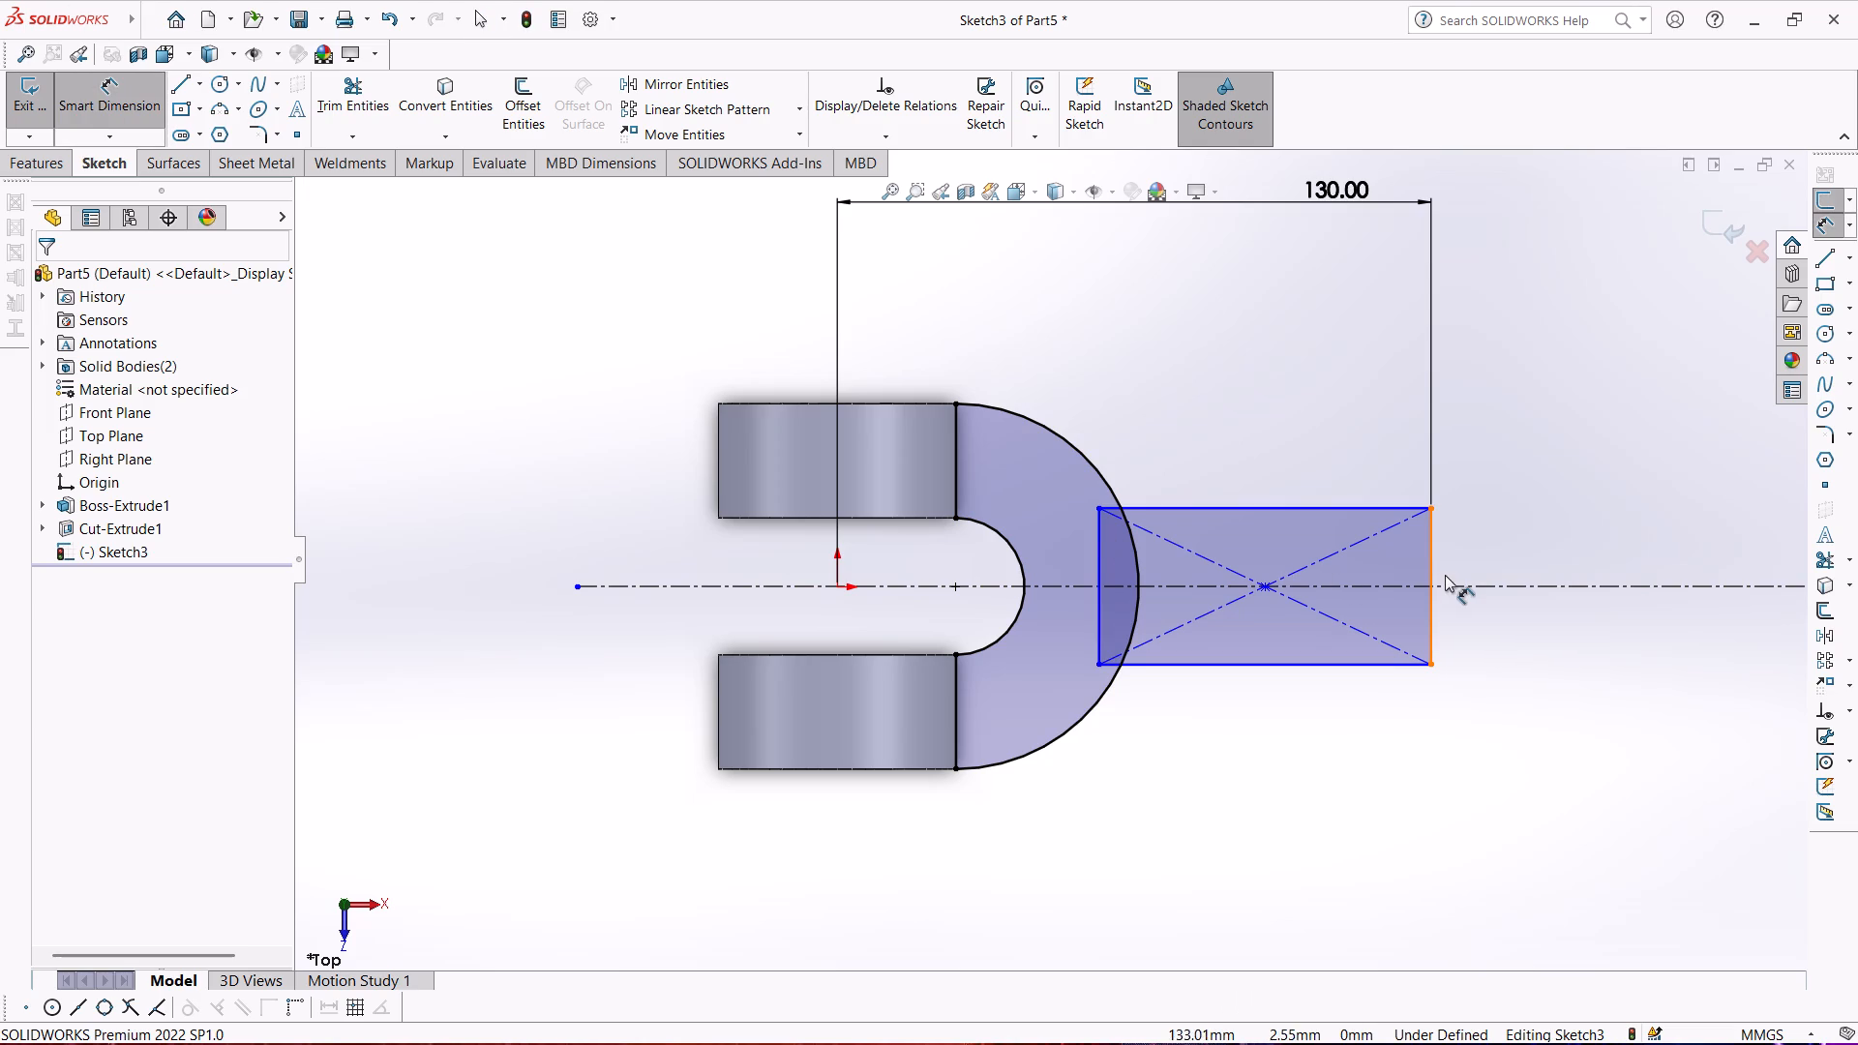
left_click(1433, 561)
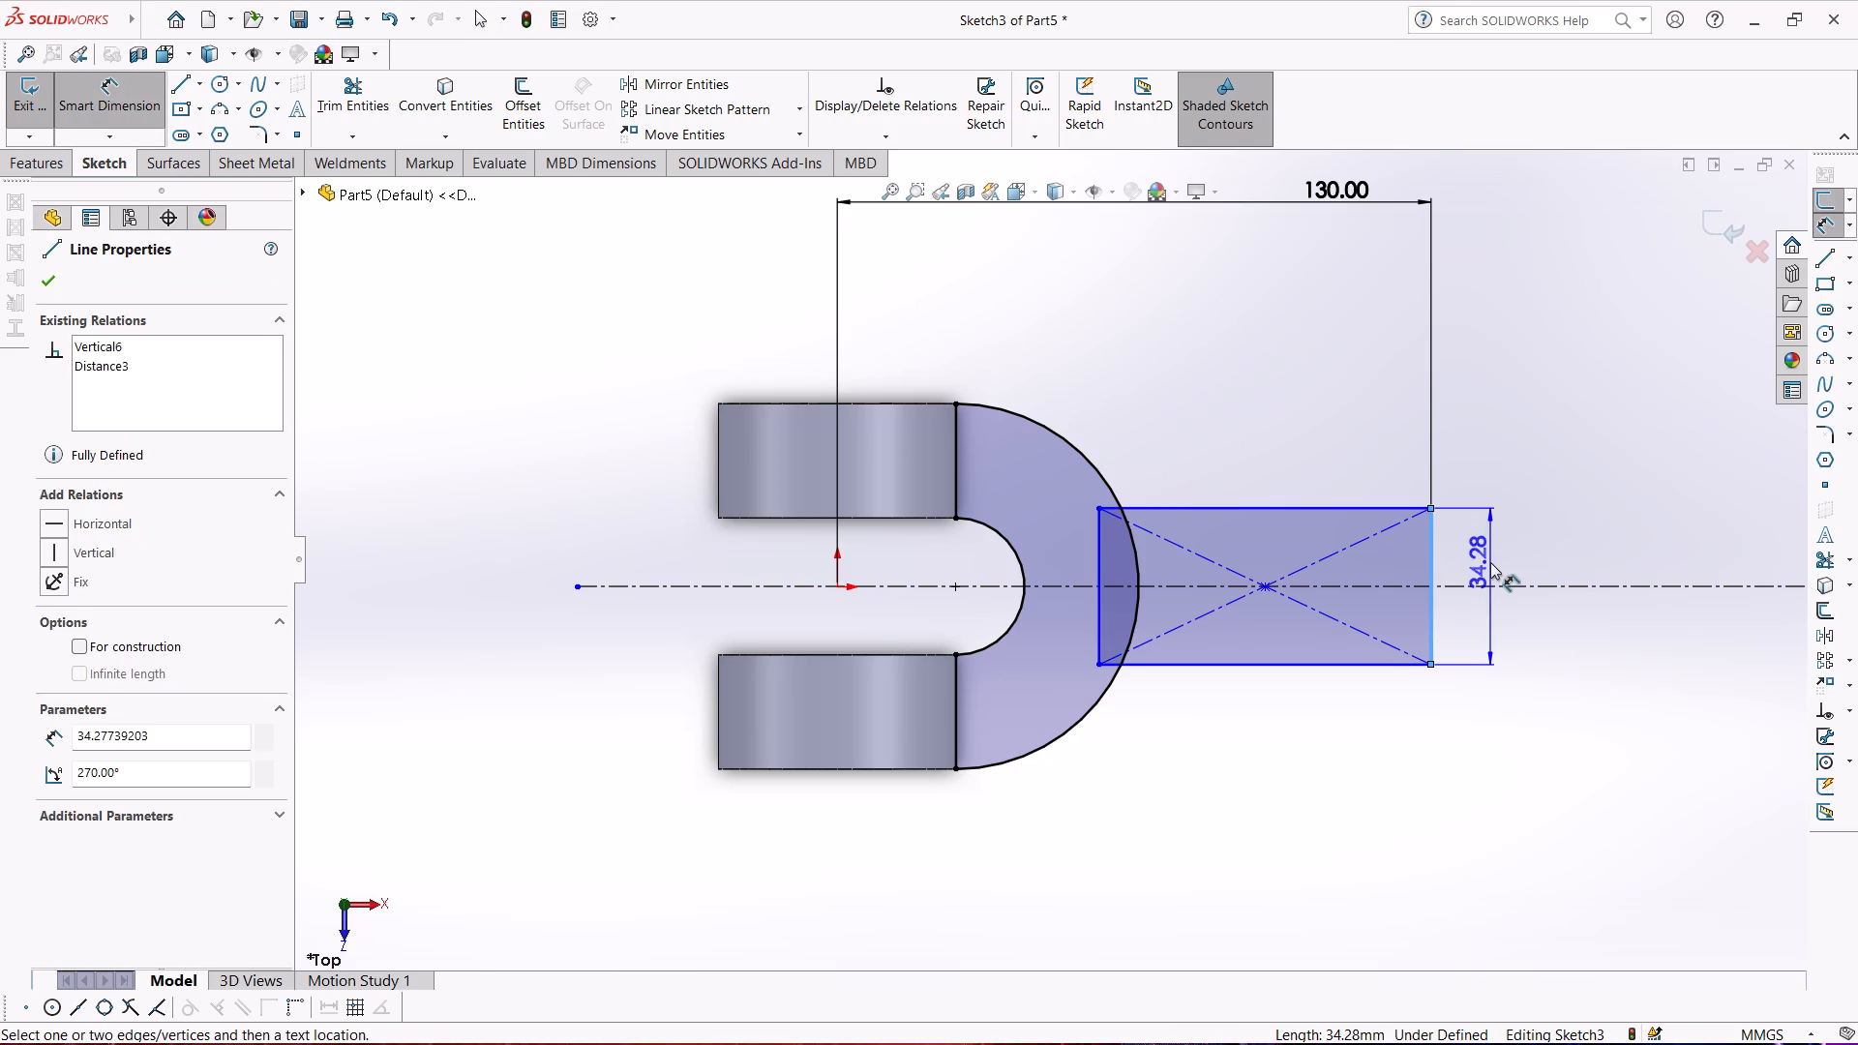
left_click(1490, 562)
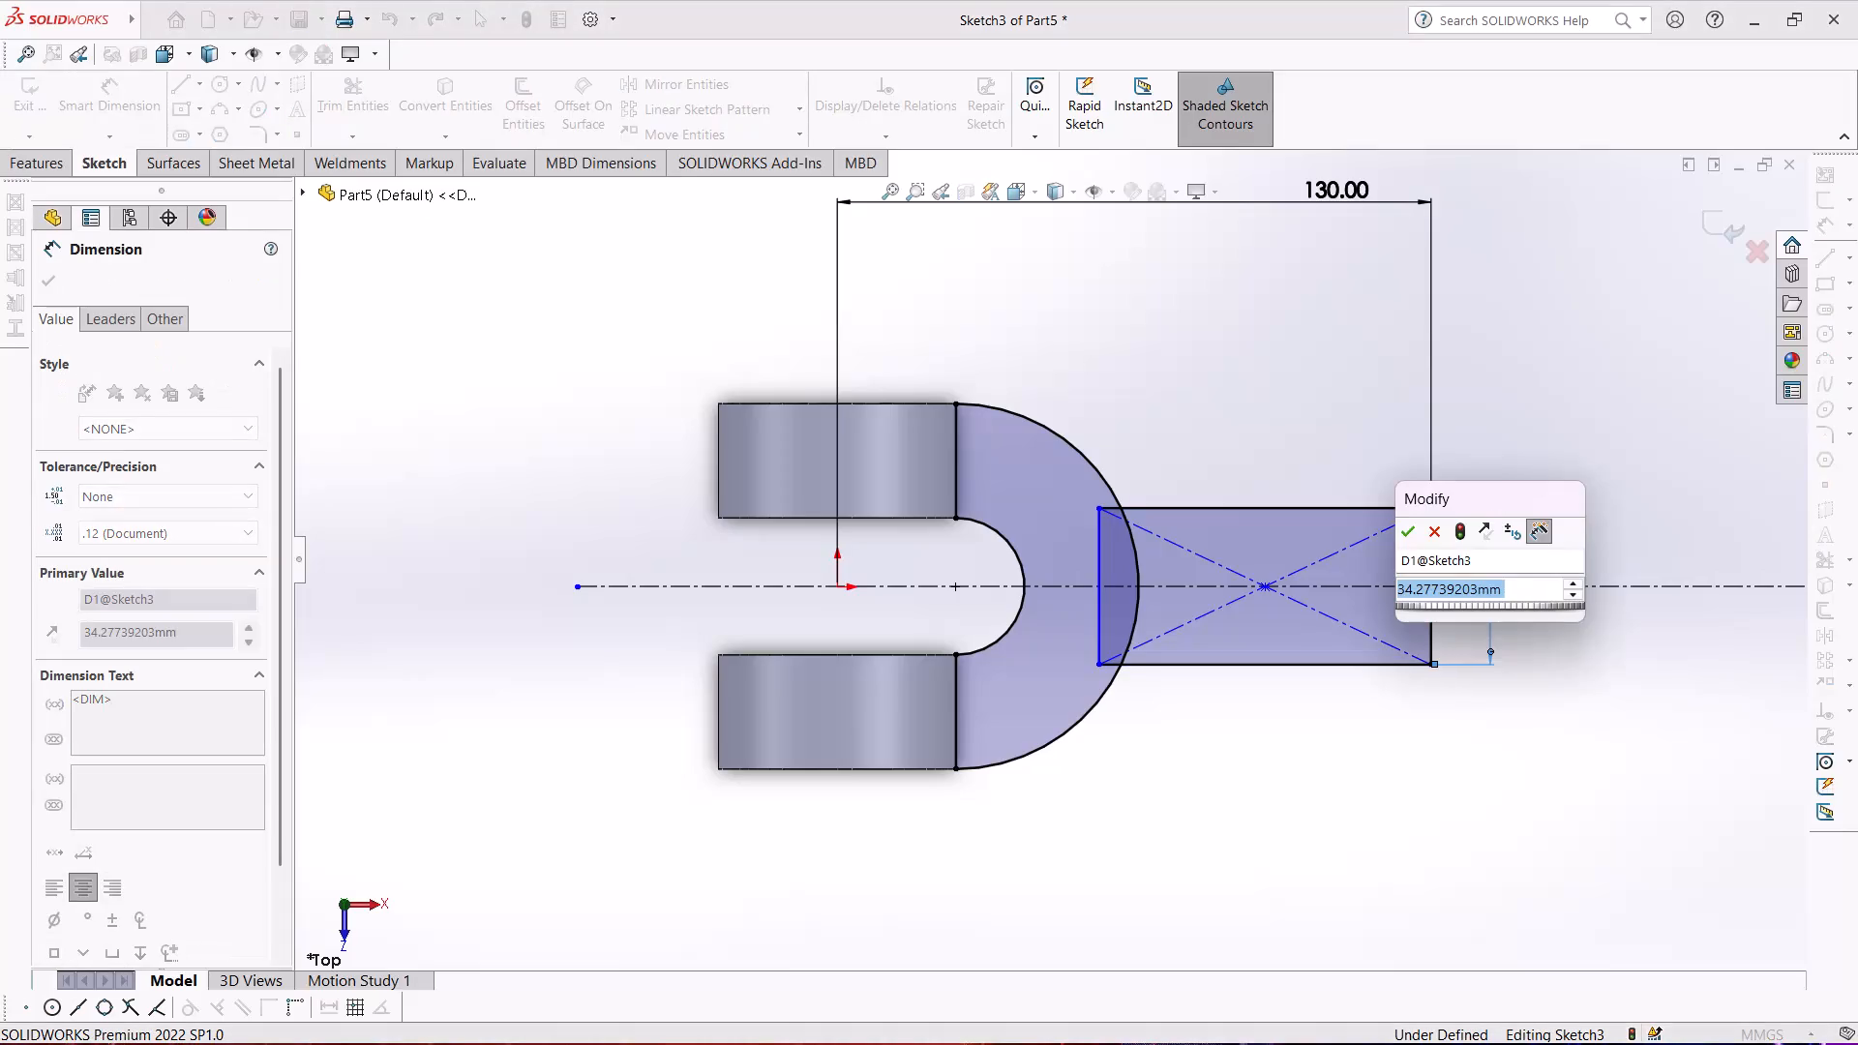
type("28")
key("Return")
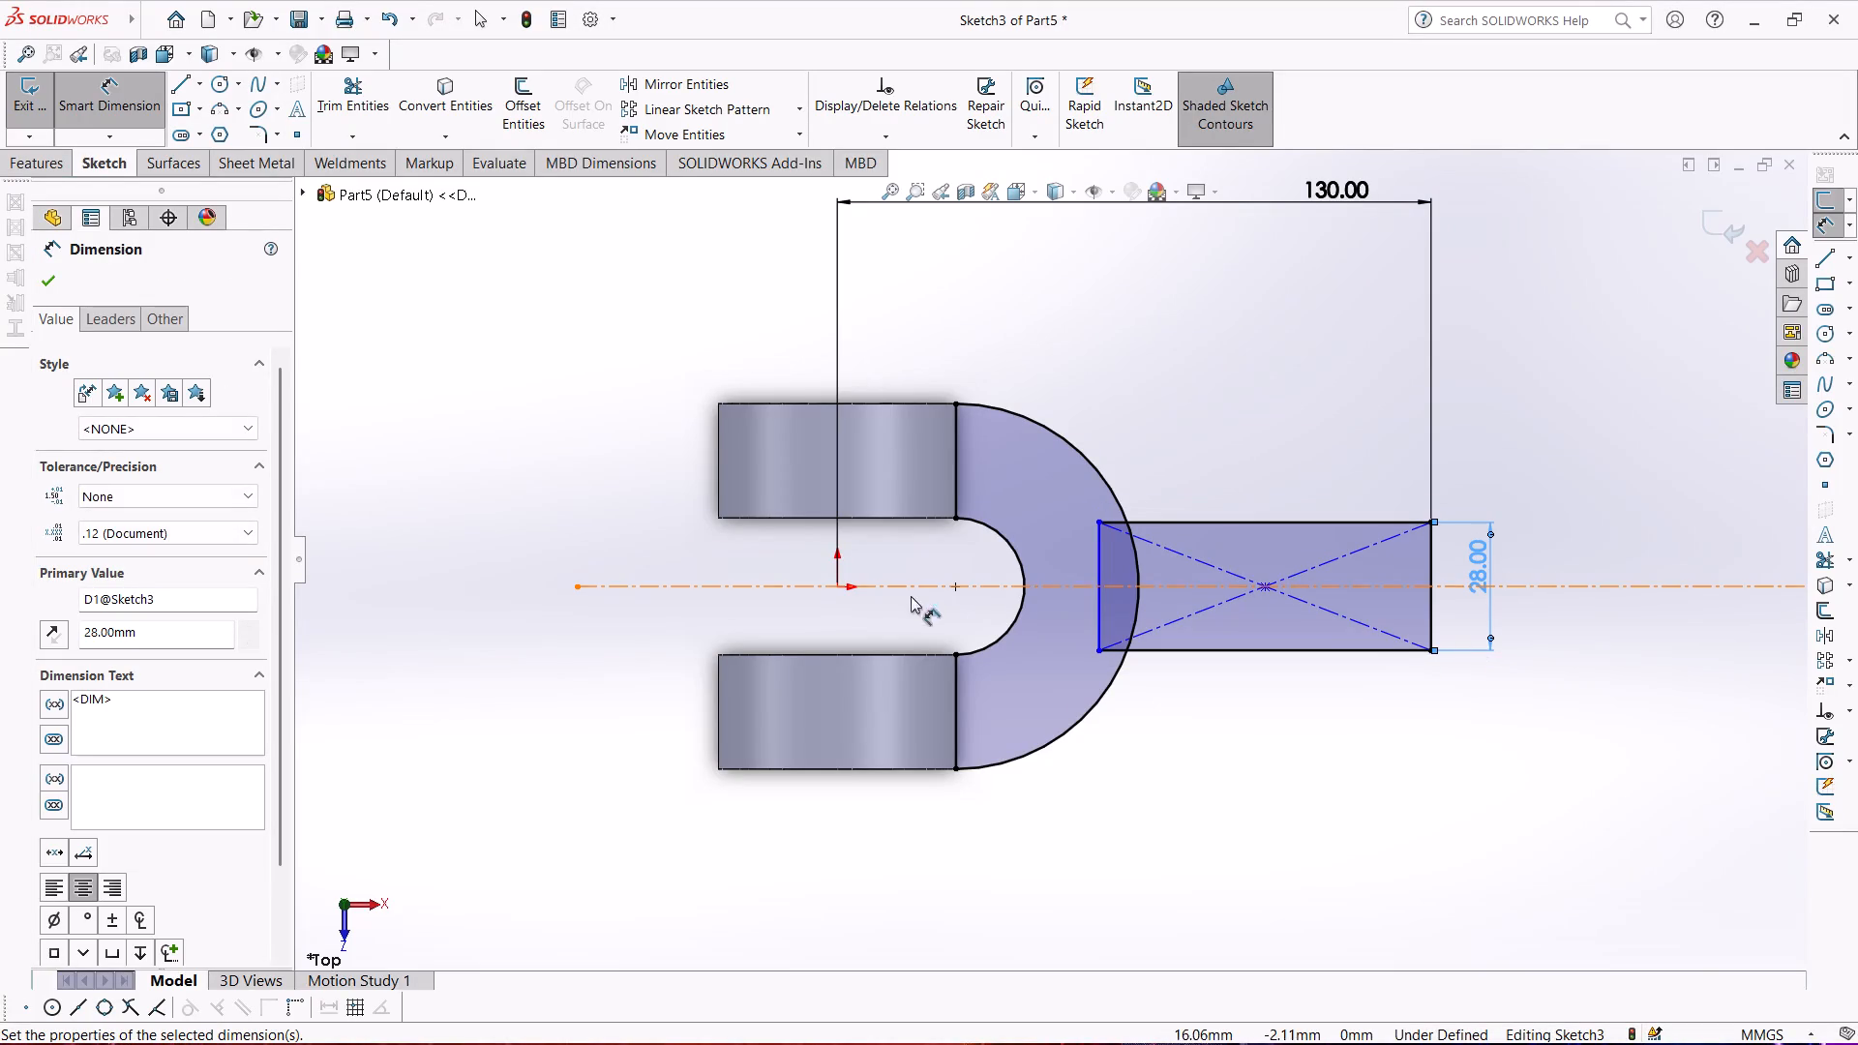
left_click(47, 265)
left_click(50, 274)
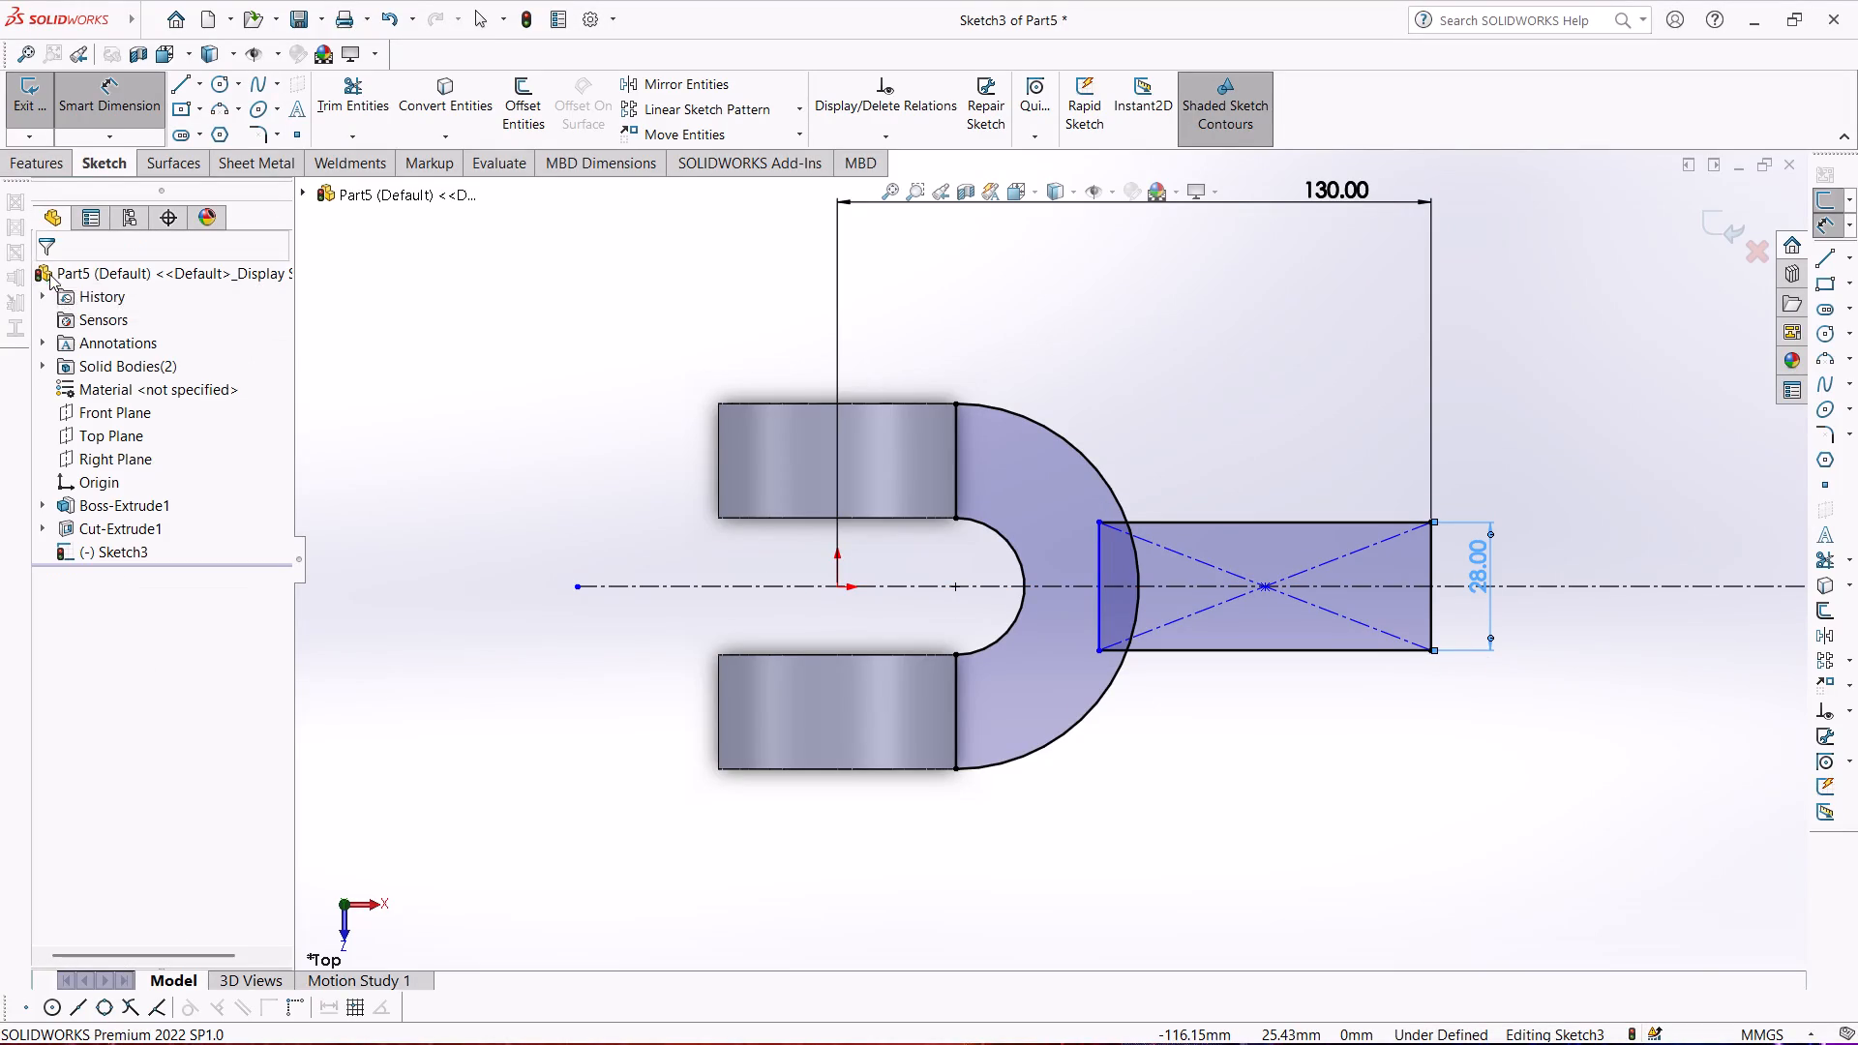
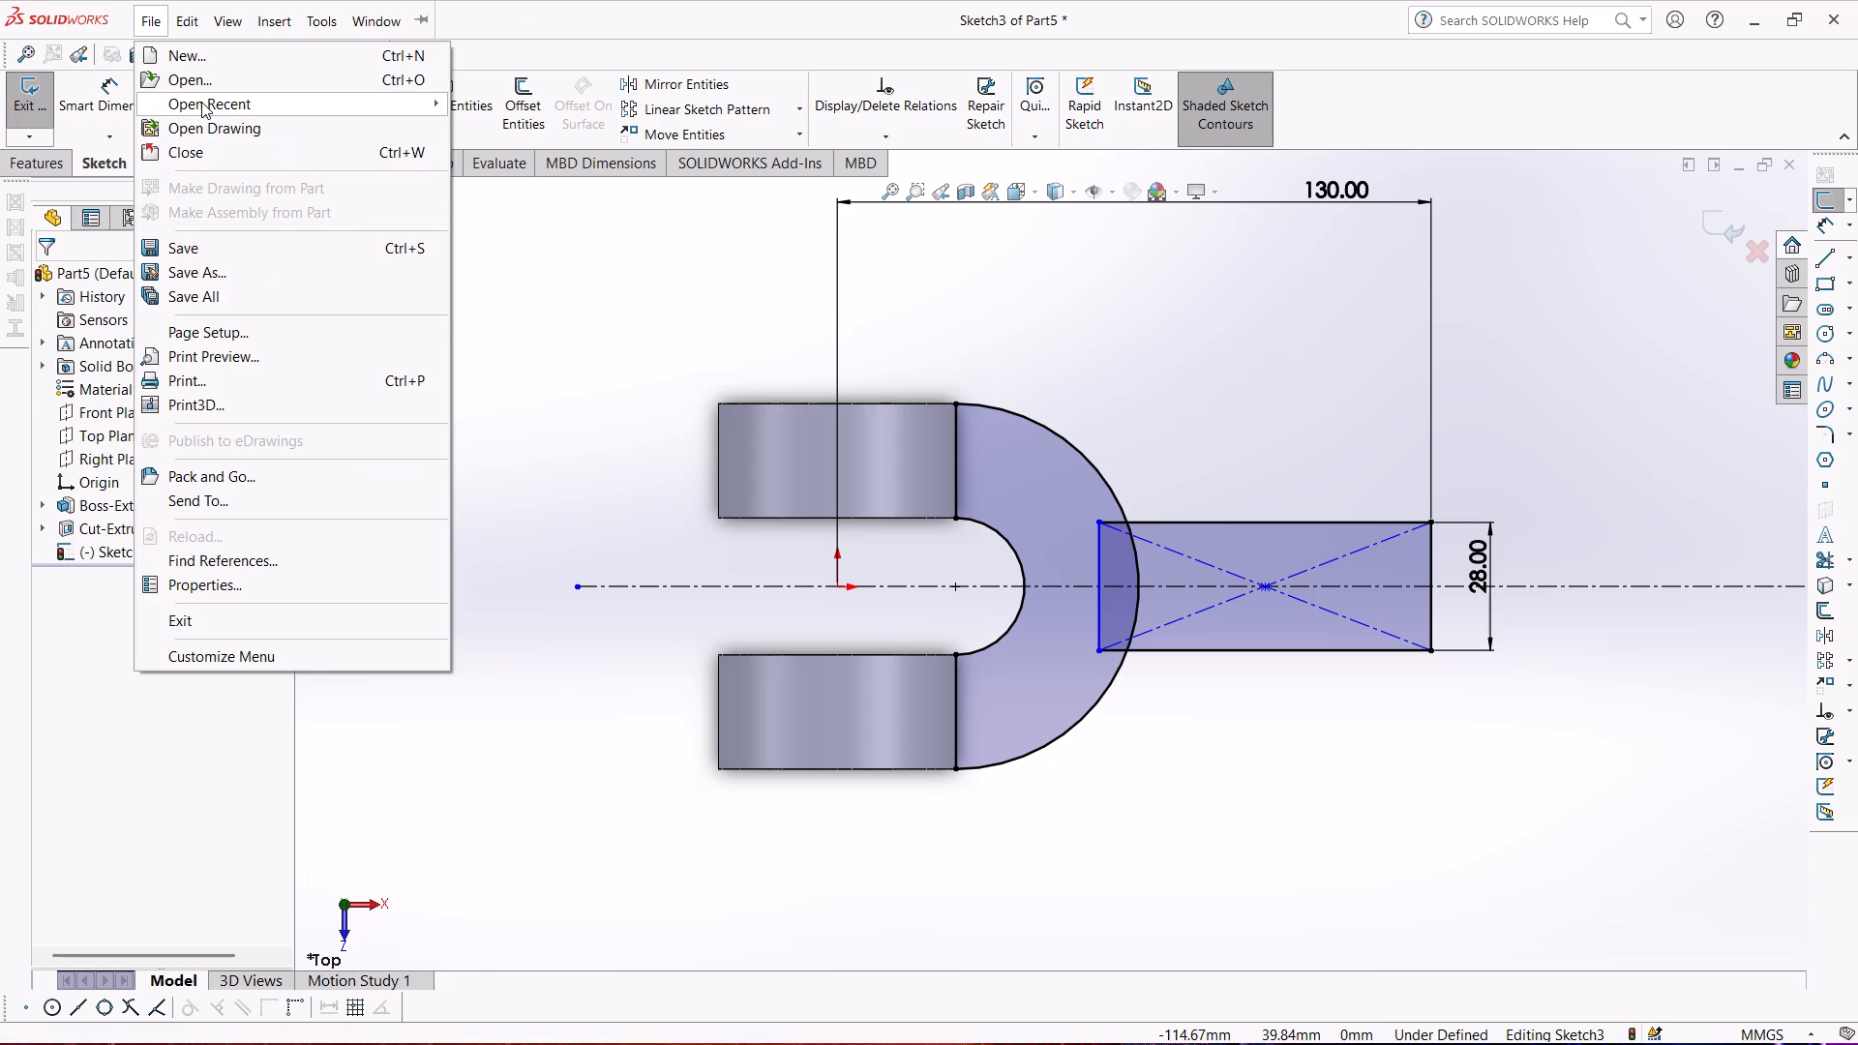
Trim away the shank rectangle's near vertical edge and the horizontal and diagonal line ends lying inside the outer fork arc.
left_click(1074, 364)
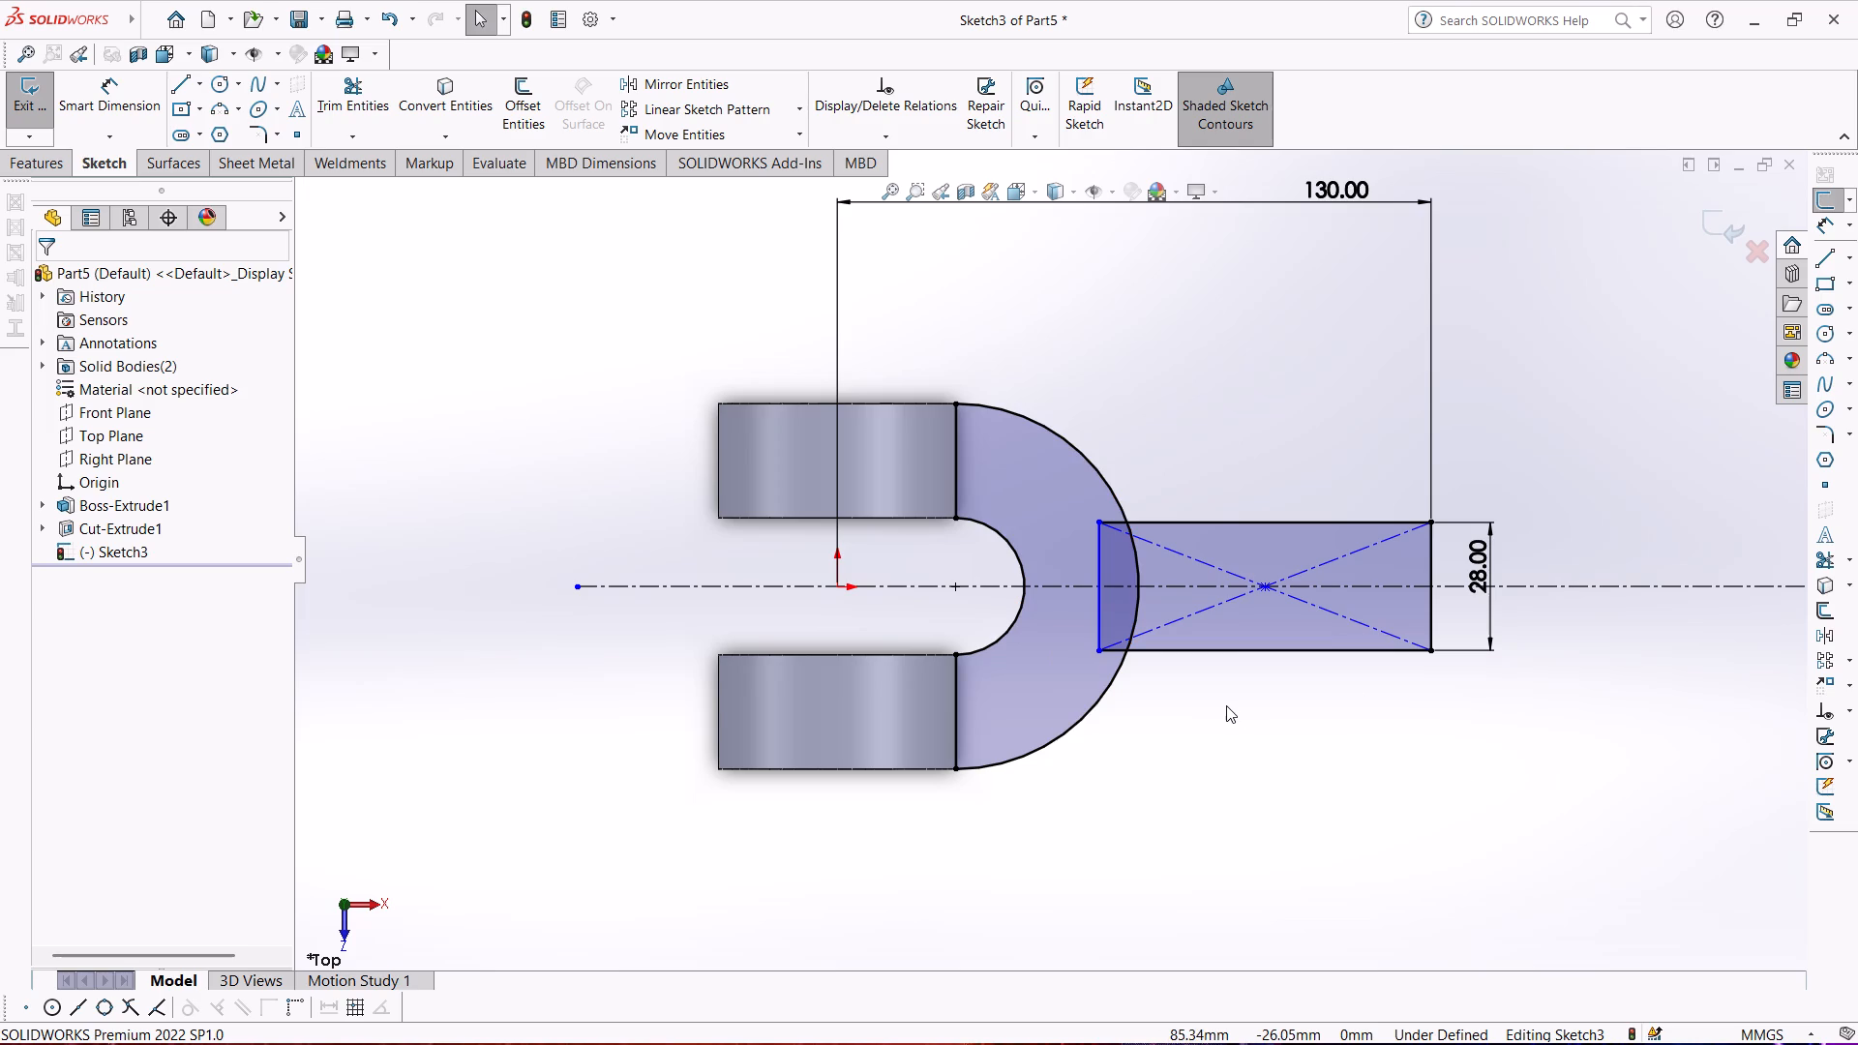
left_click(359, 85)
left_click(1097, 557)
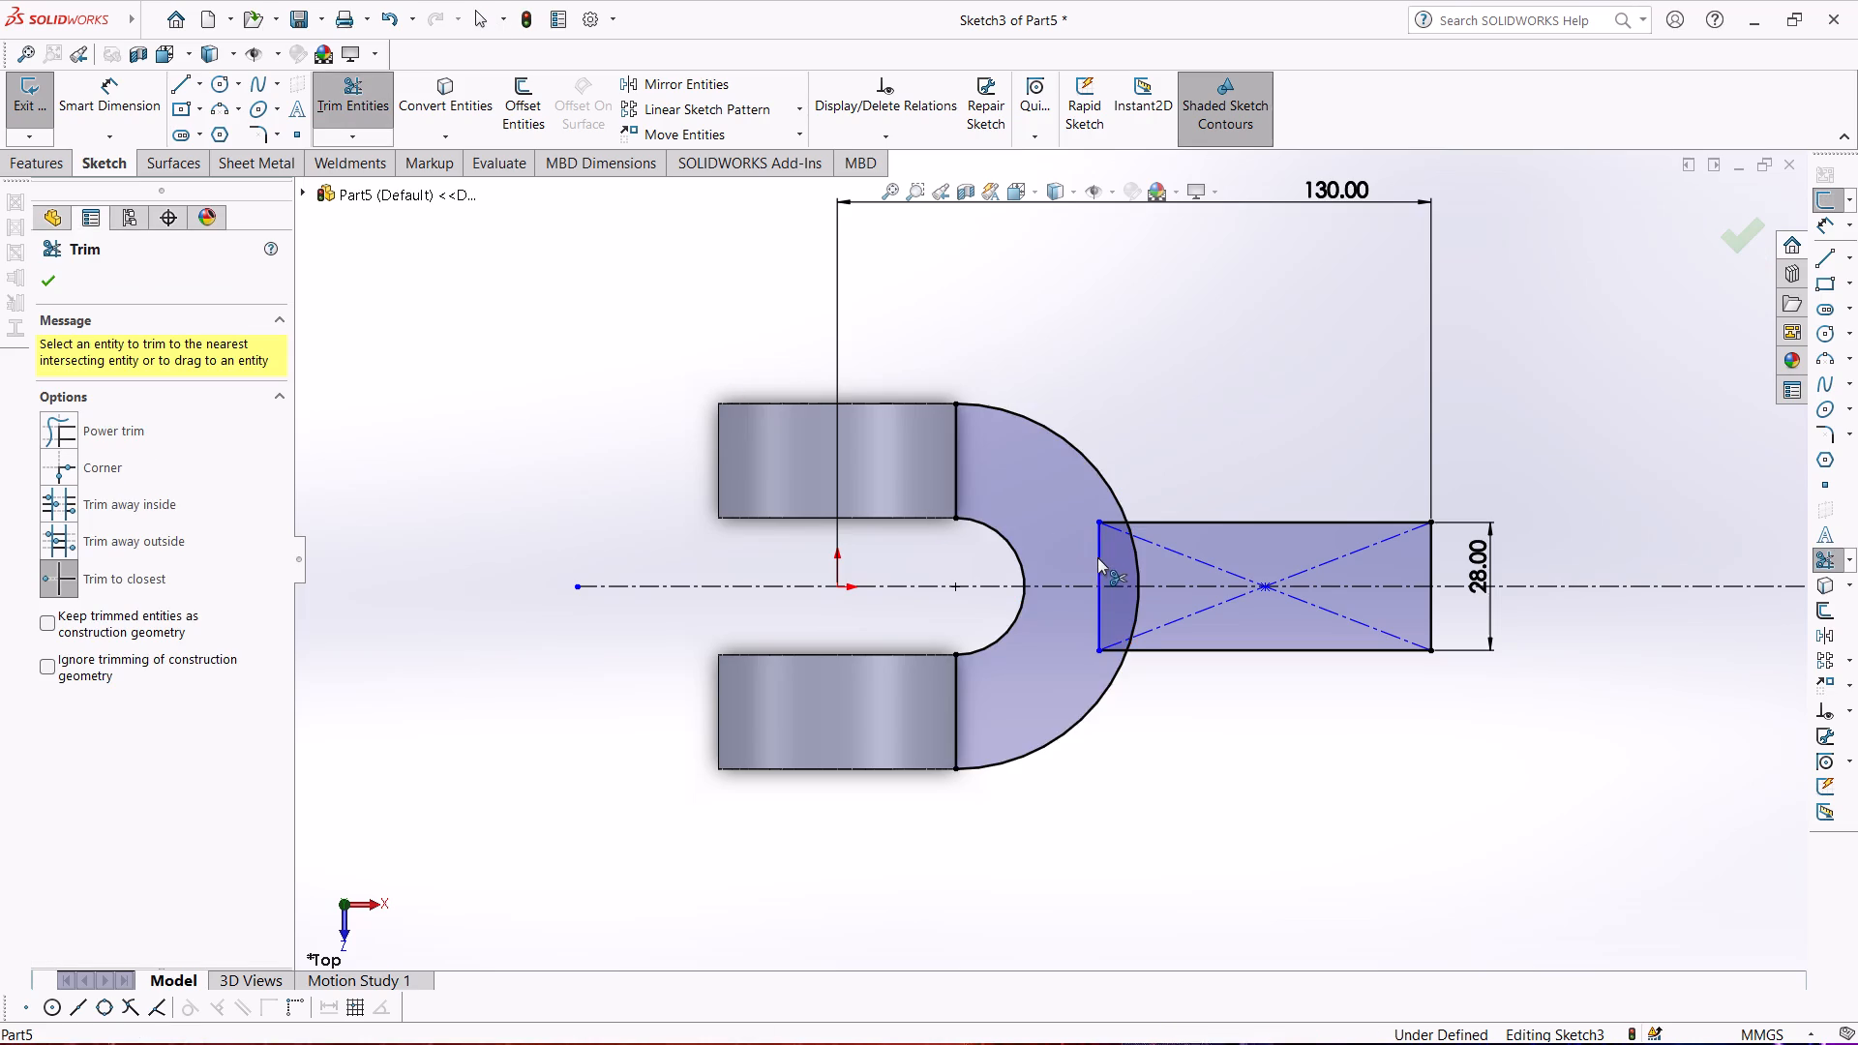
left_click(1098, 519)
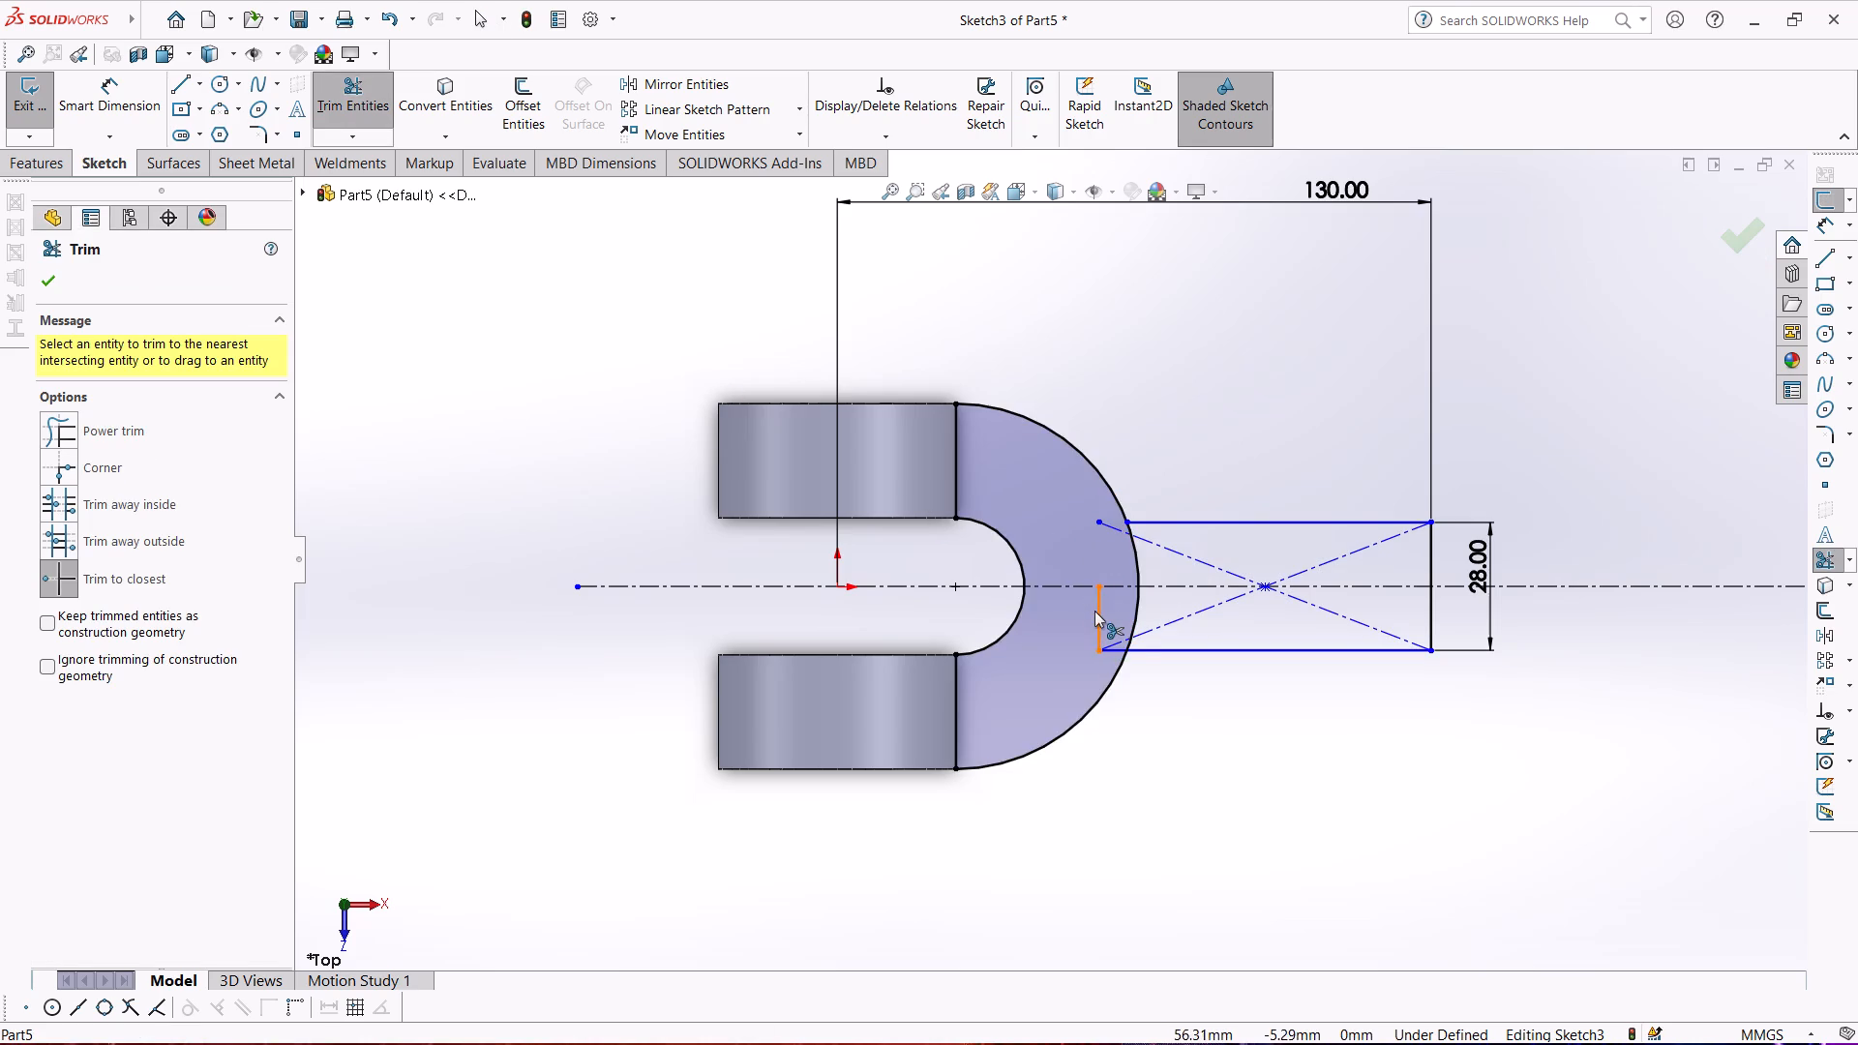
left_click(1094, 611)
left_click(1104, 650)
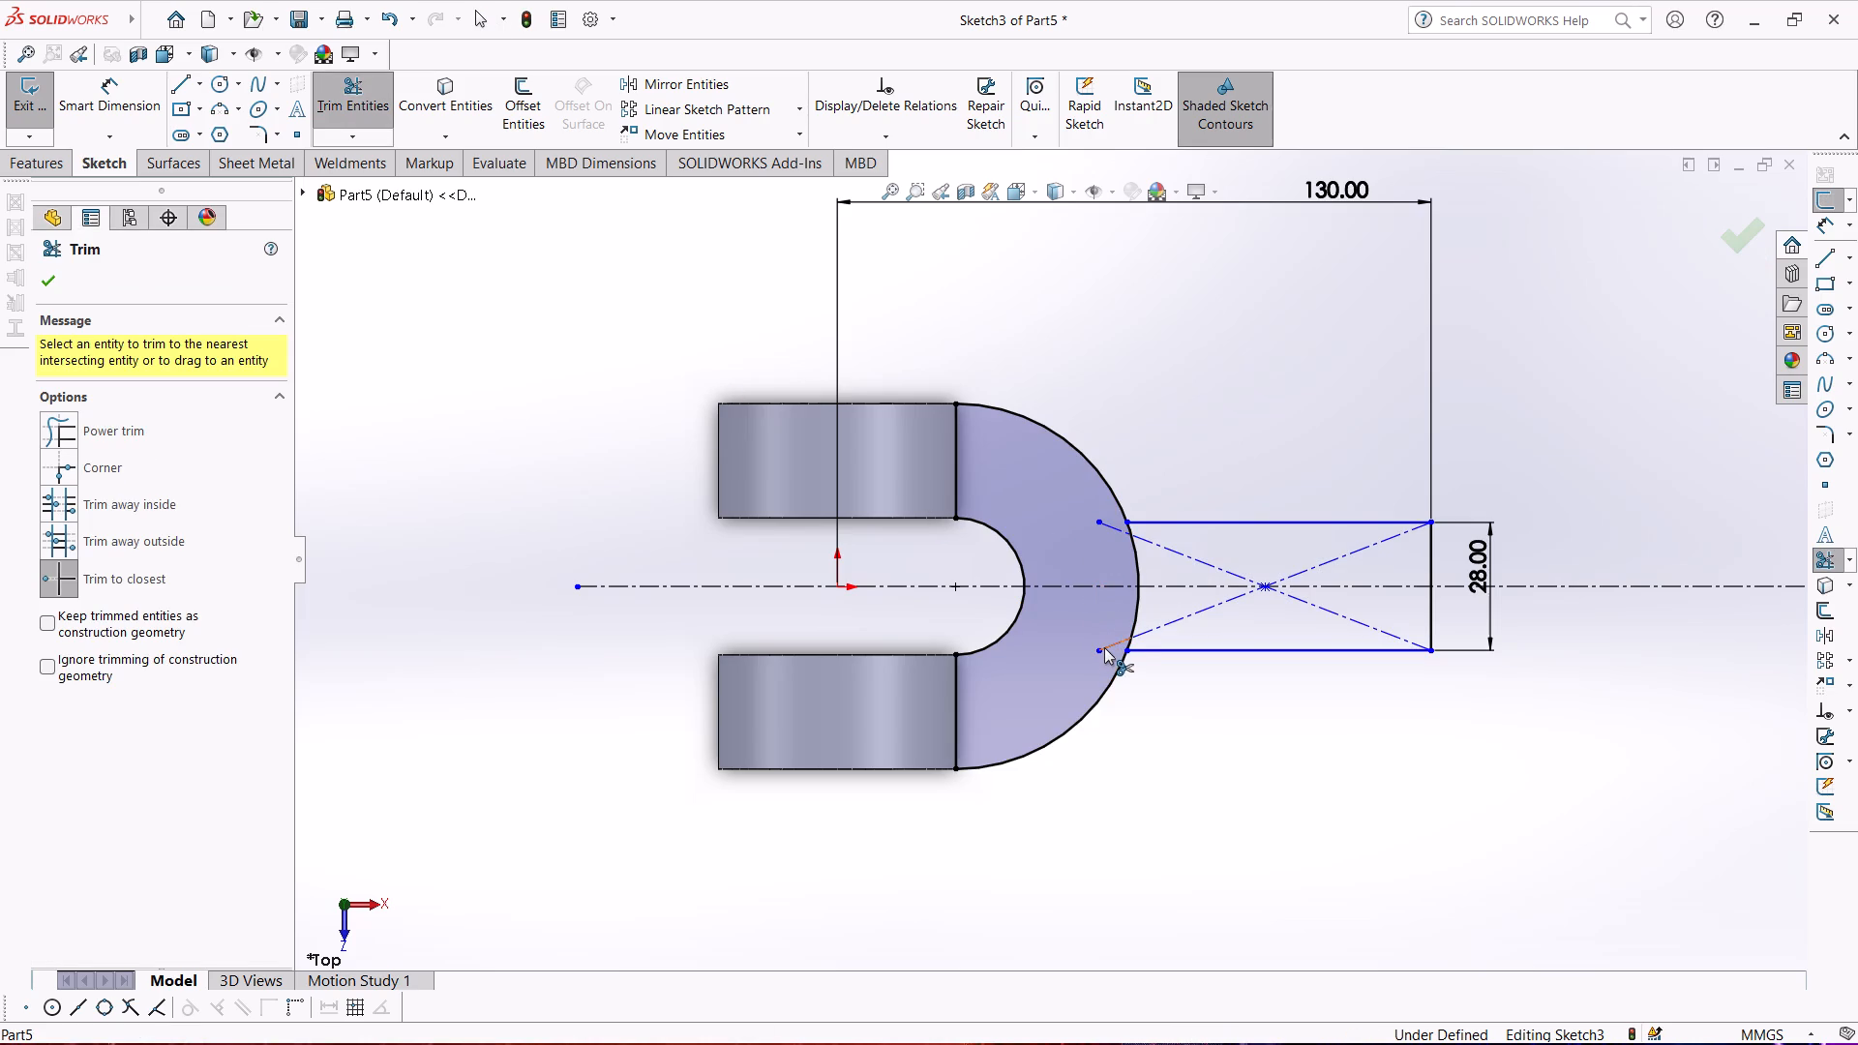
left_click(1104, 647)
left_click(1097, 520)
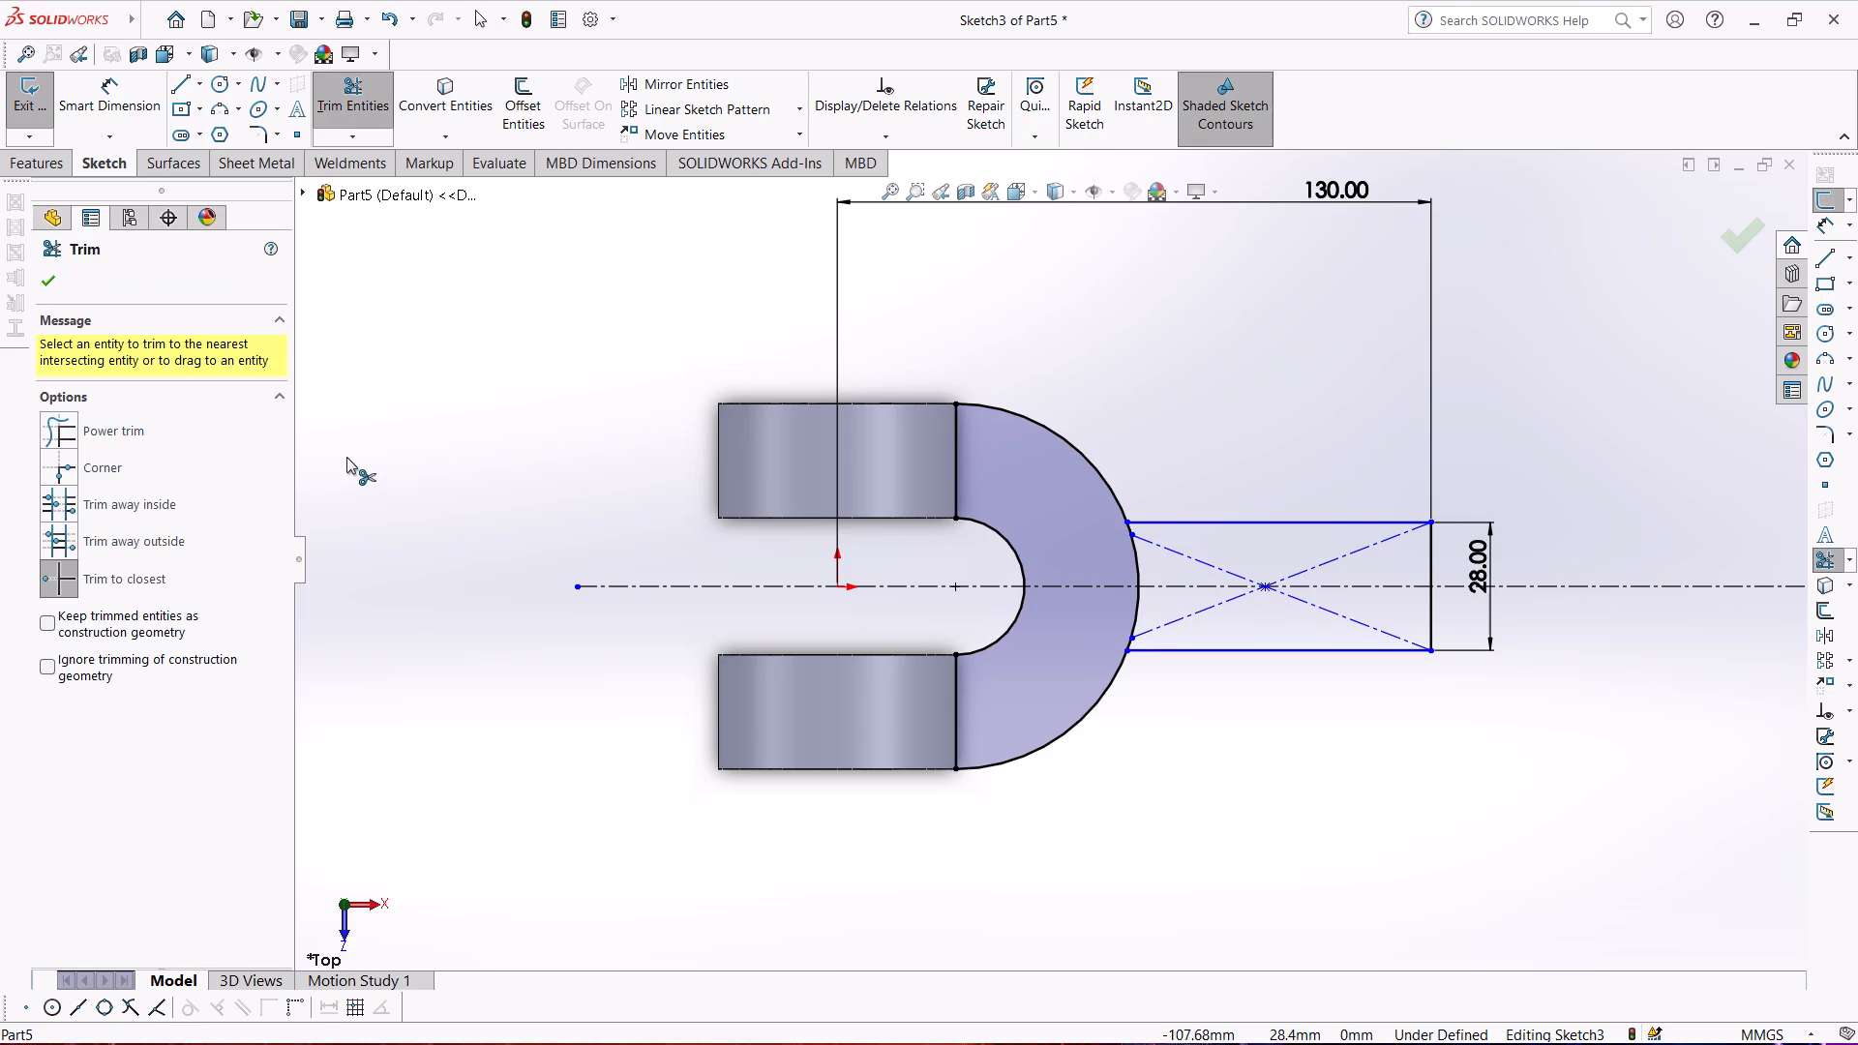
Add a 14 mm dimension between the shank's upper edge and the horizontal centreline.
left_click(106, 120)
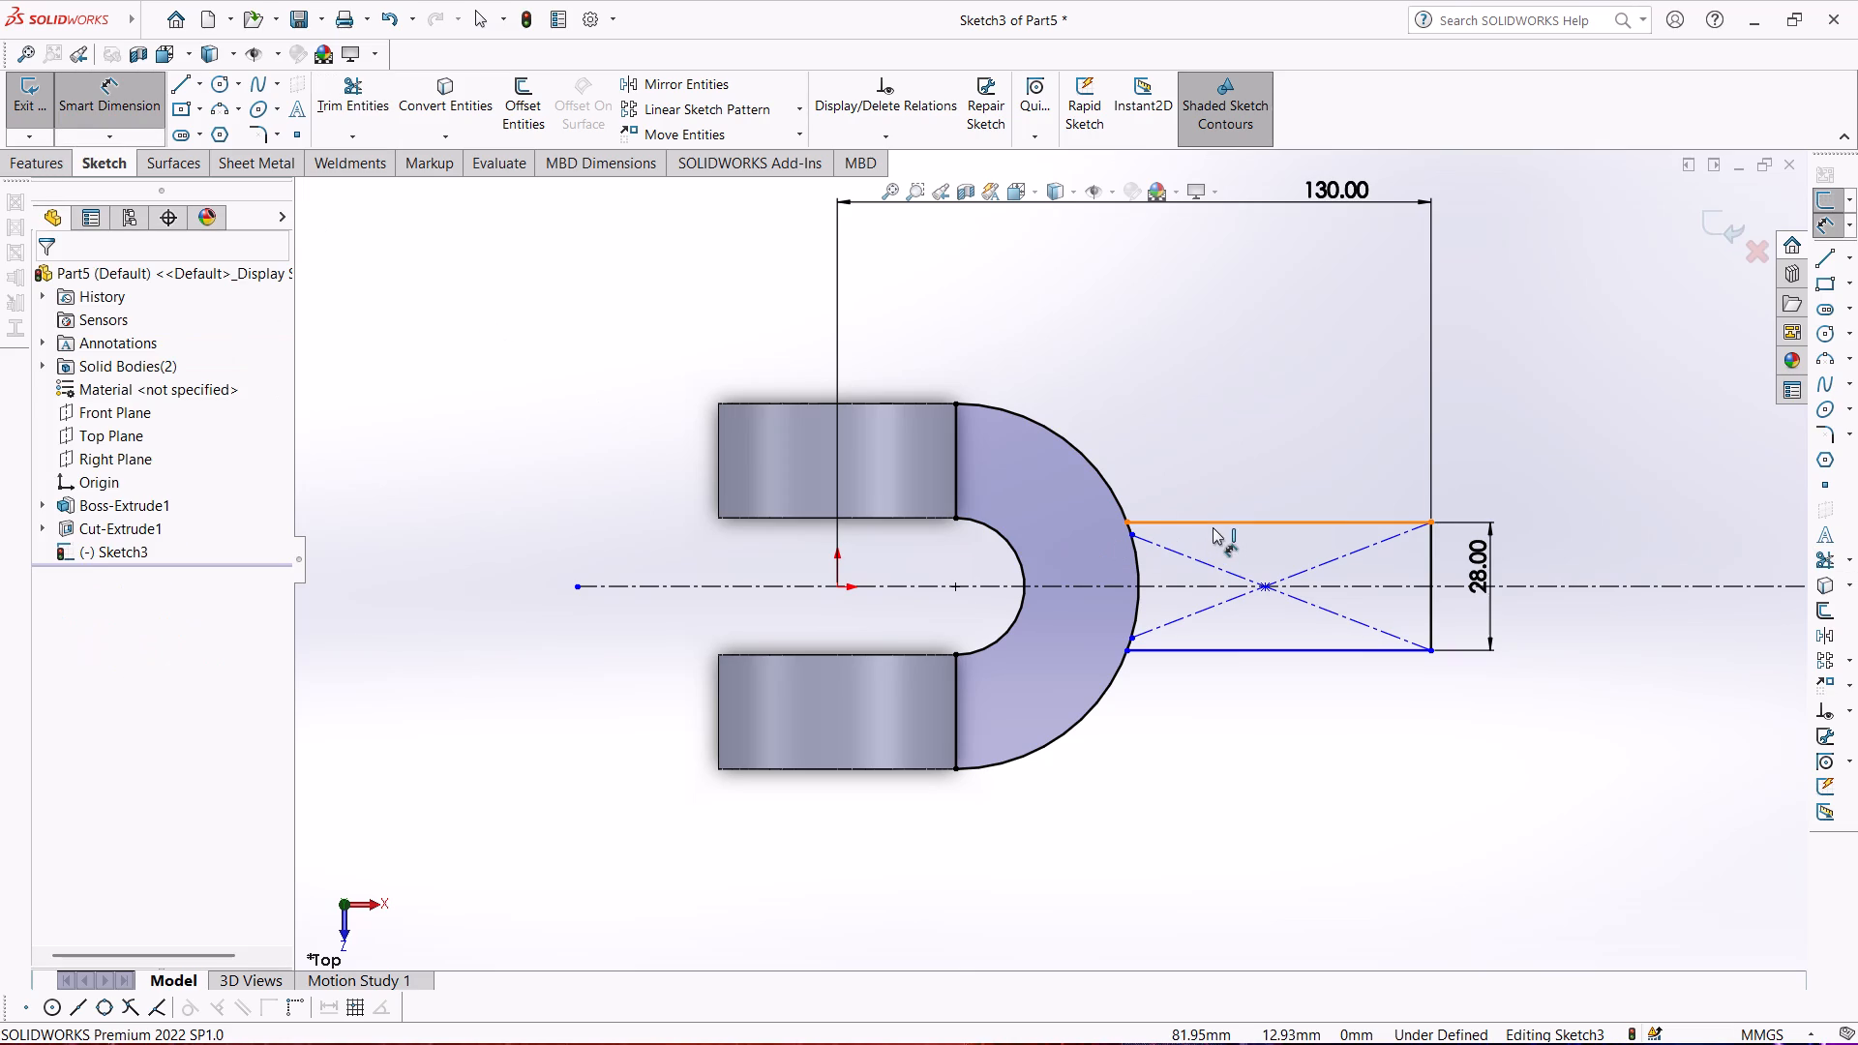
left_click(1211, 527)
left_click(1184, 585)
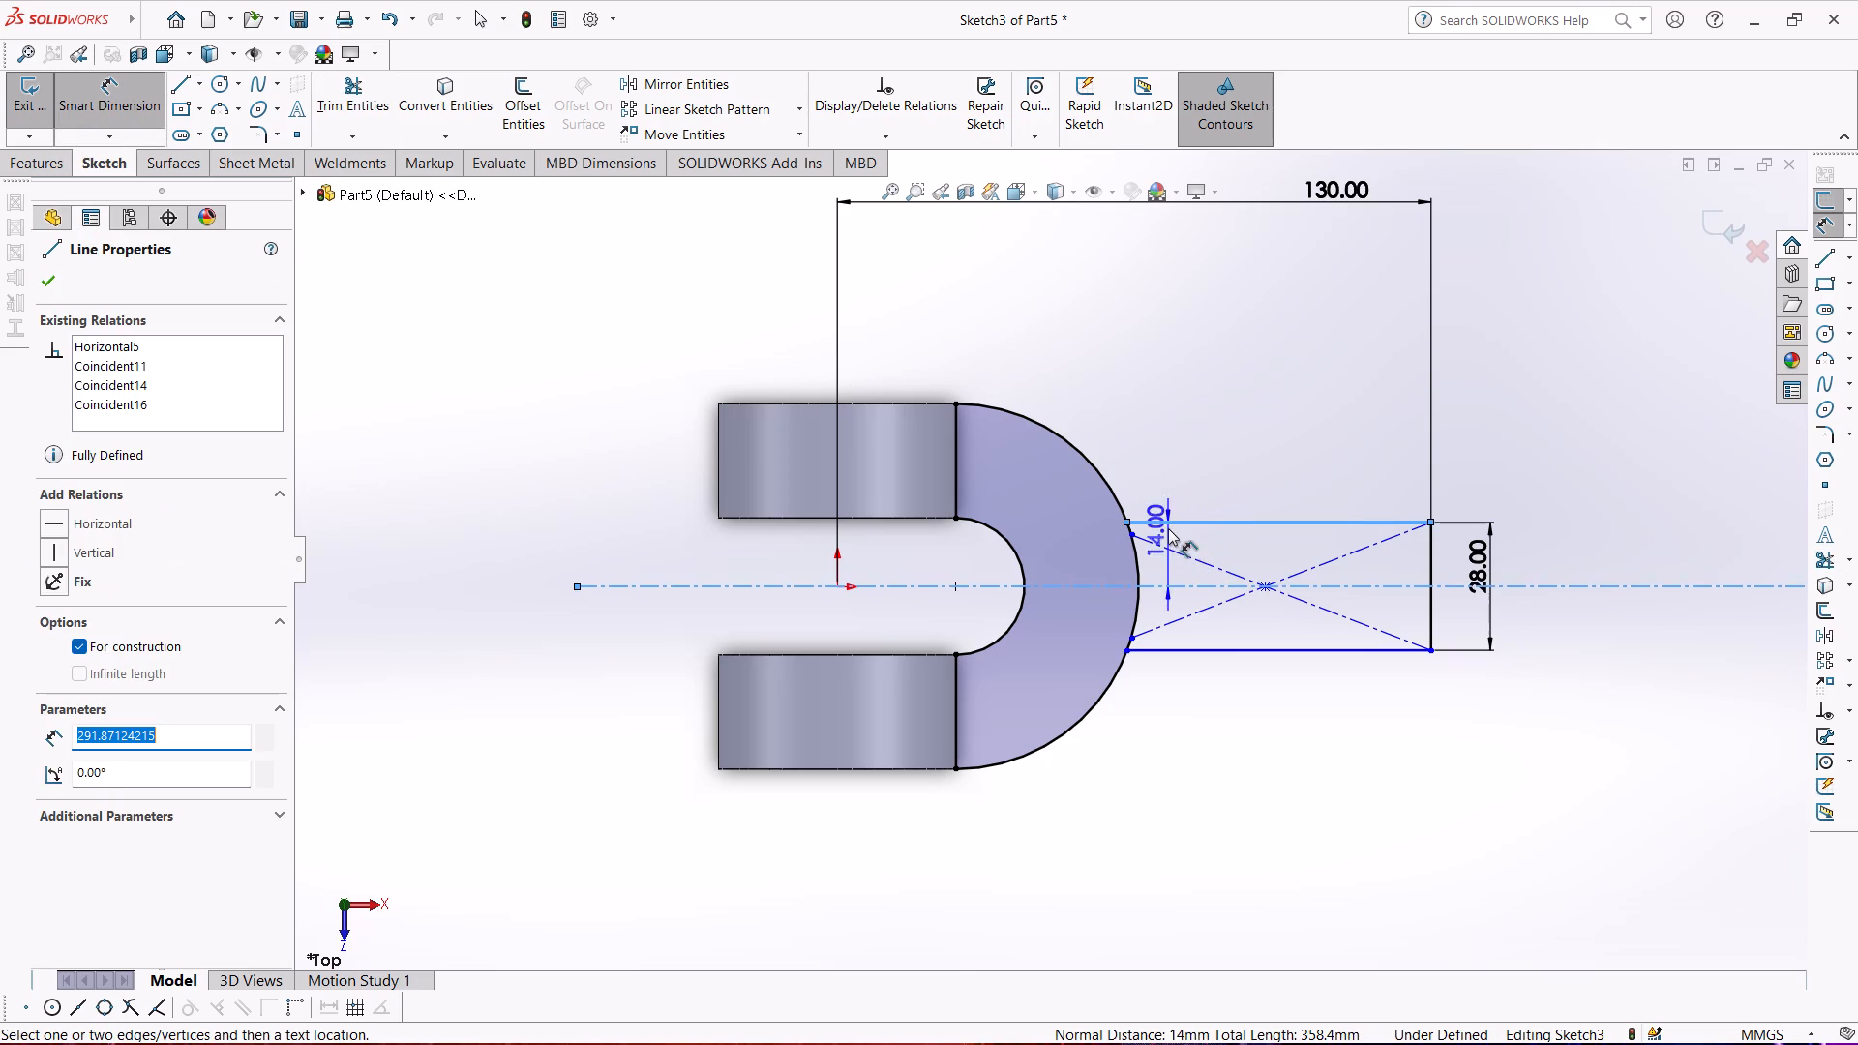
left_click(1178, 541)
left_click(1090, 516)
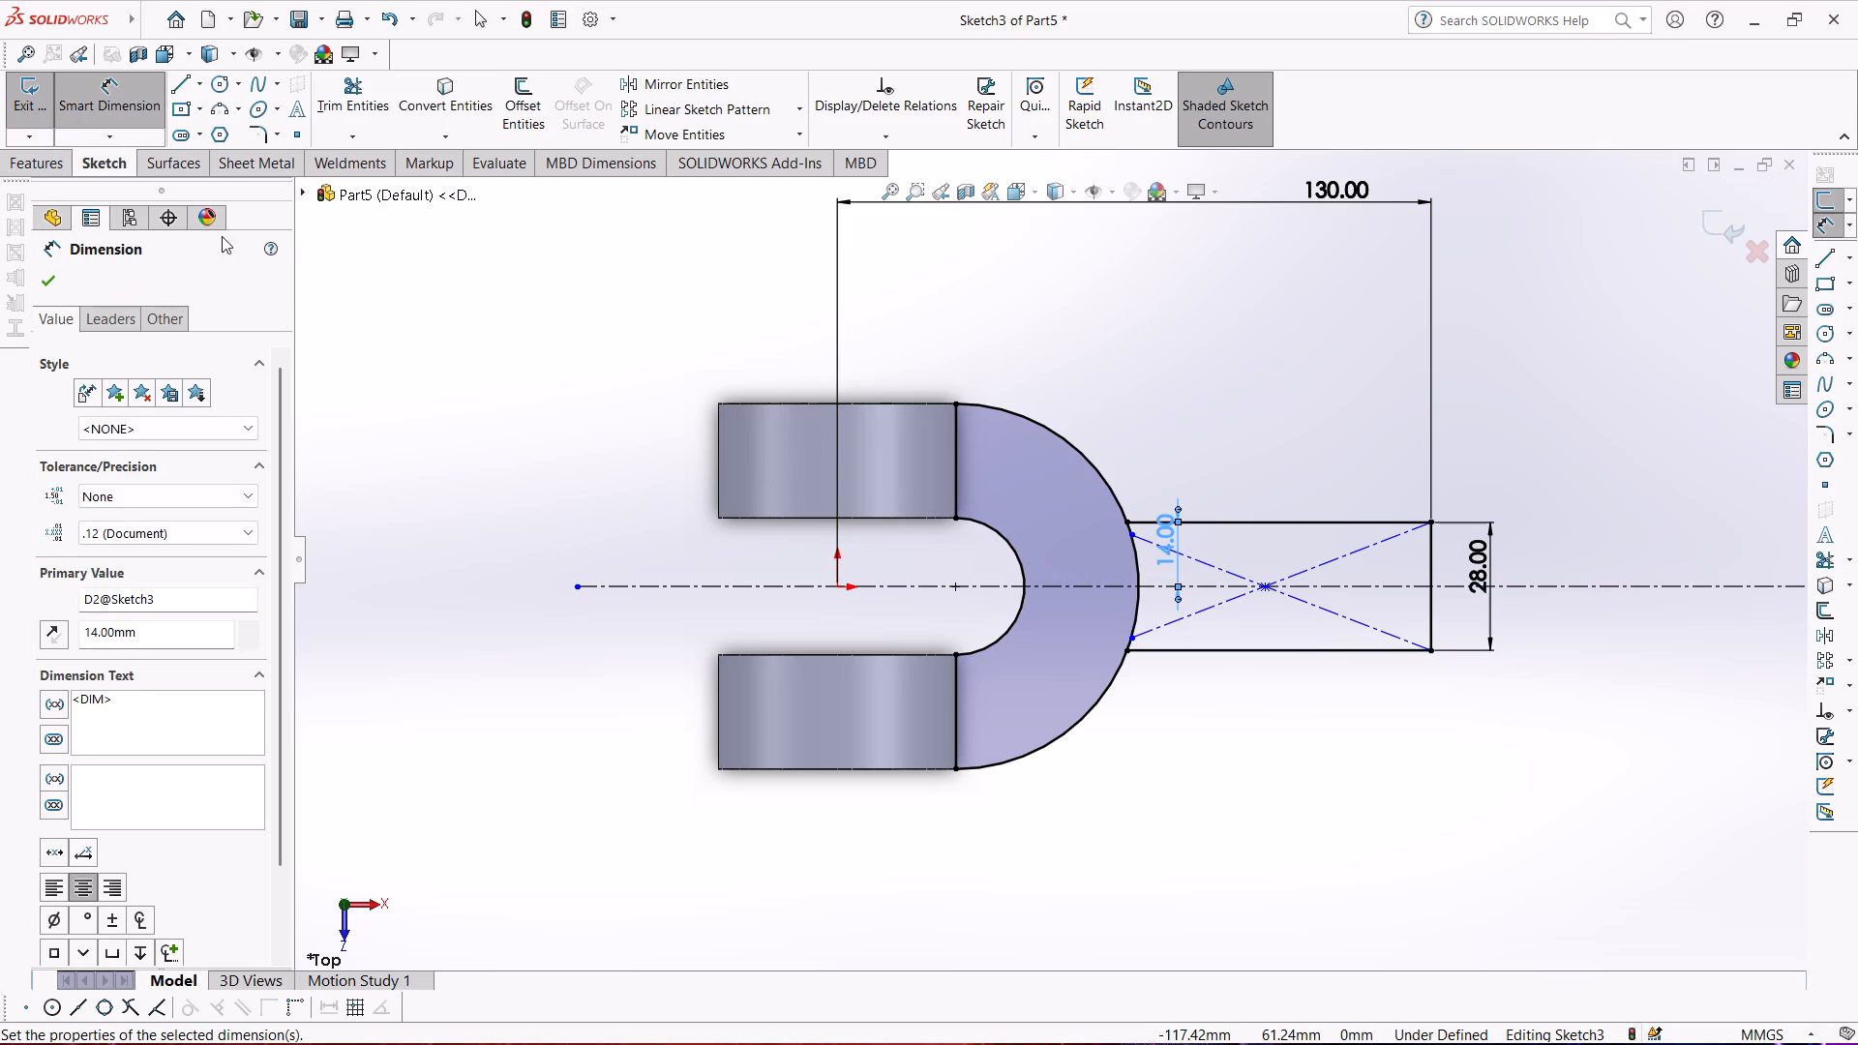
Trim away the outer arc segments between the shank's two horizontal edges, including the short leftover ends at both corners.
left_click(352, 89)
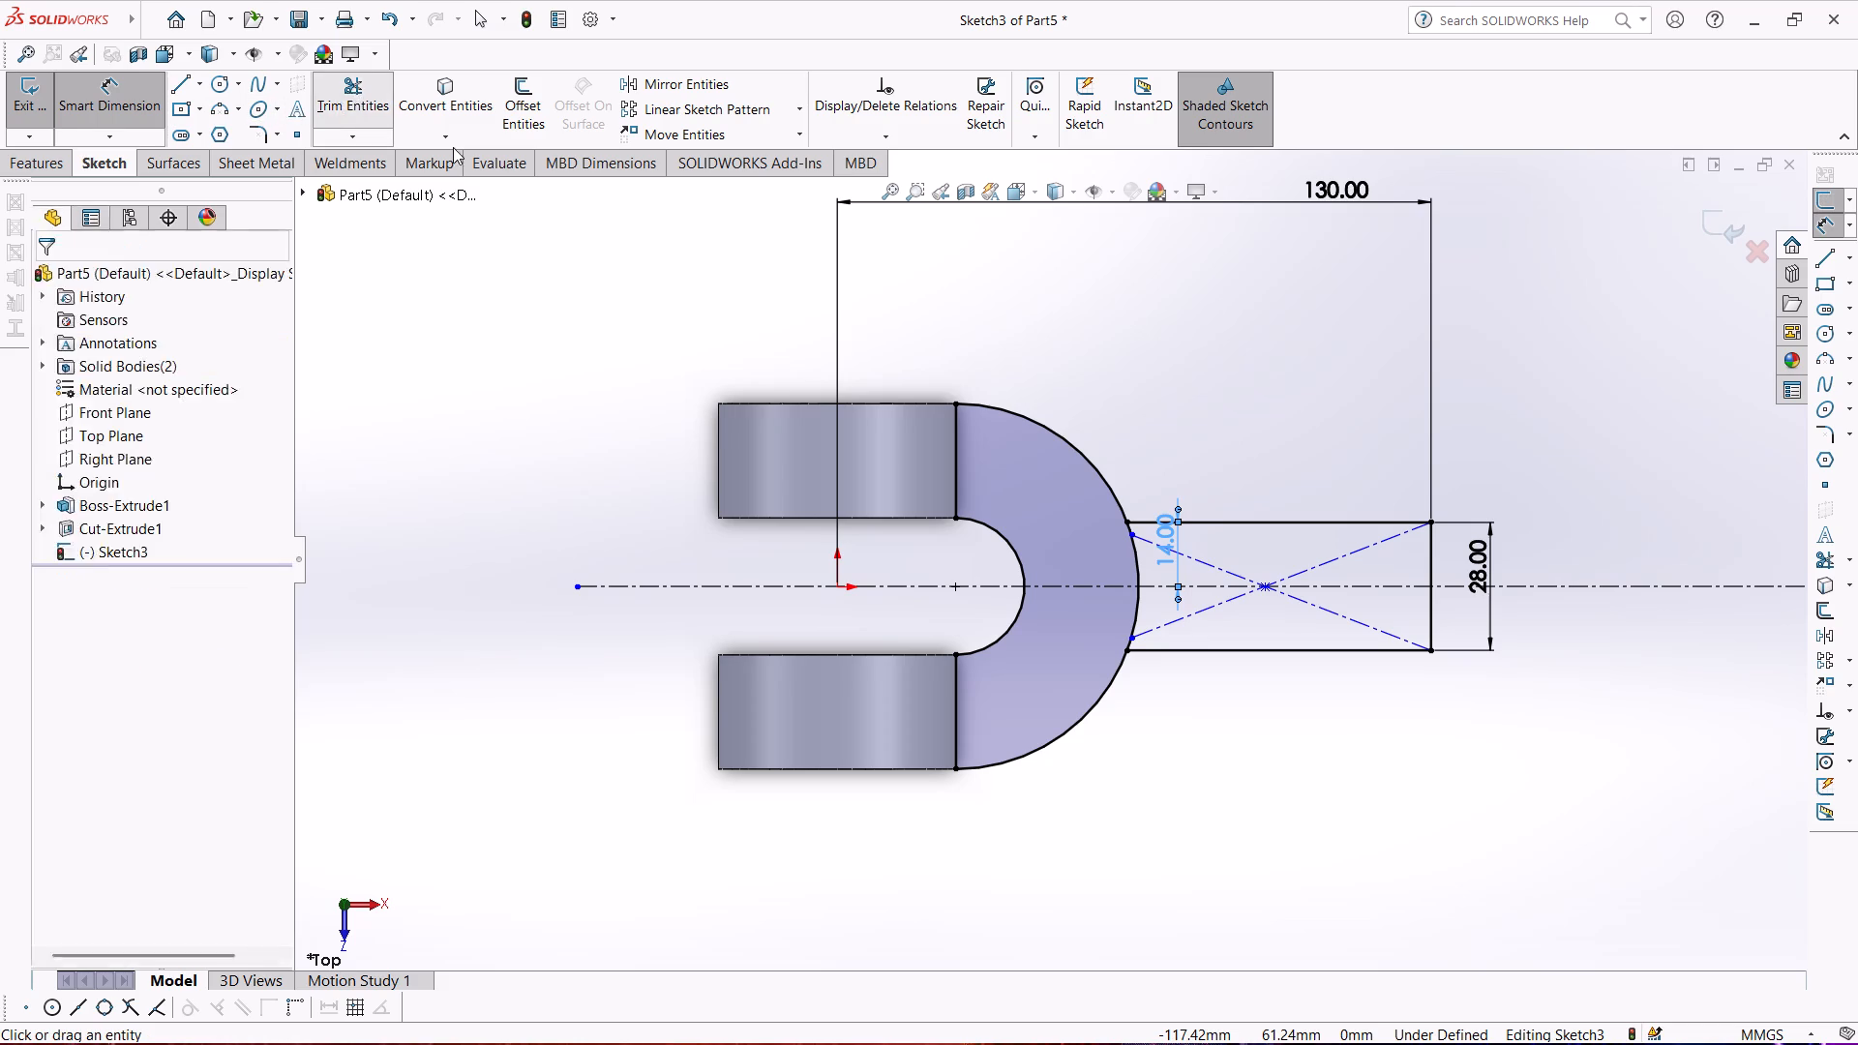
left_click(1133, 550)
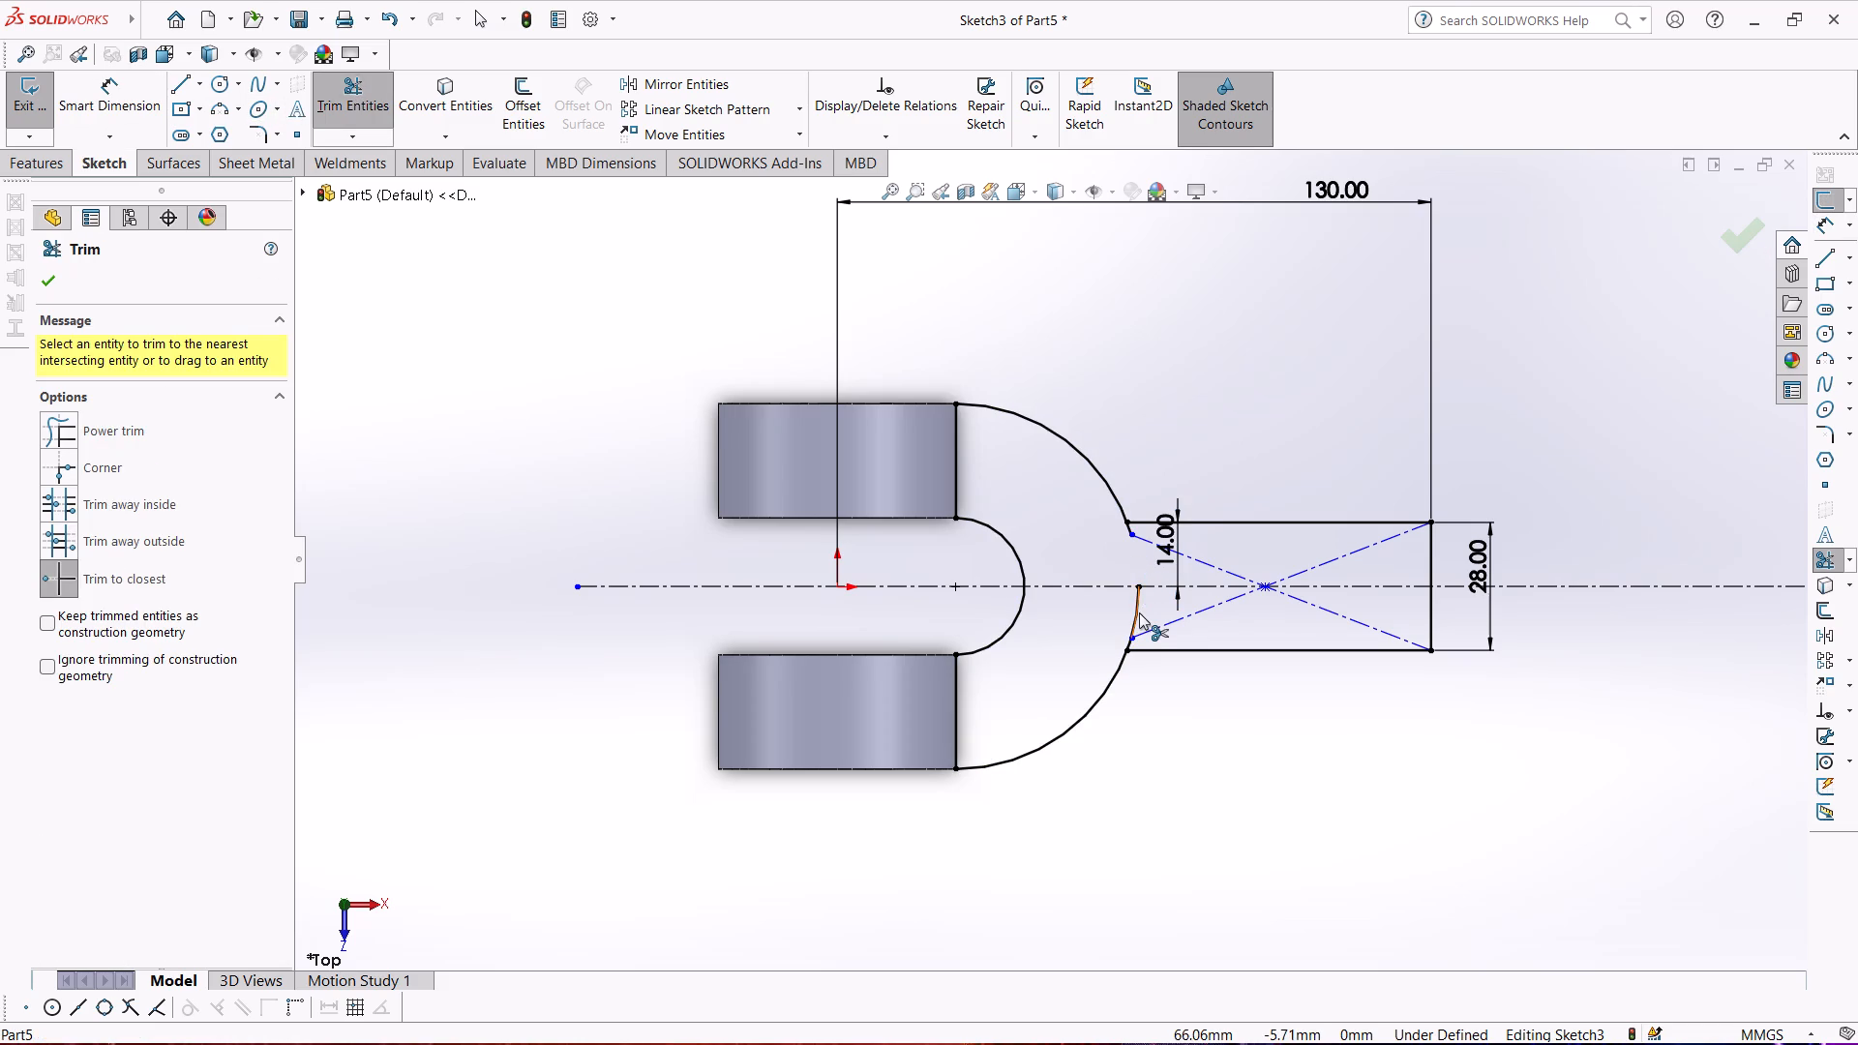
left_click(1139, 612)
scroll(1112, 544, "down", 8)
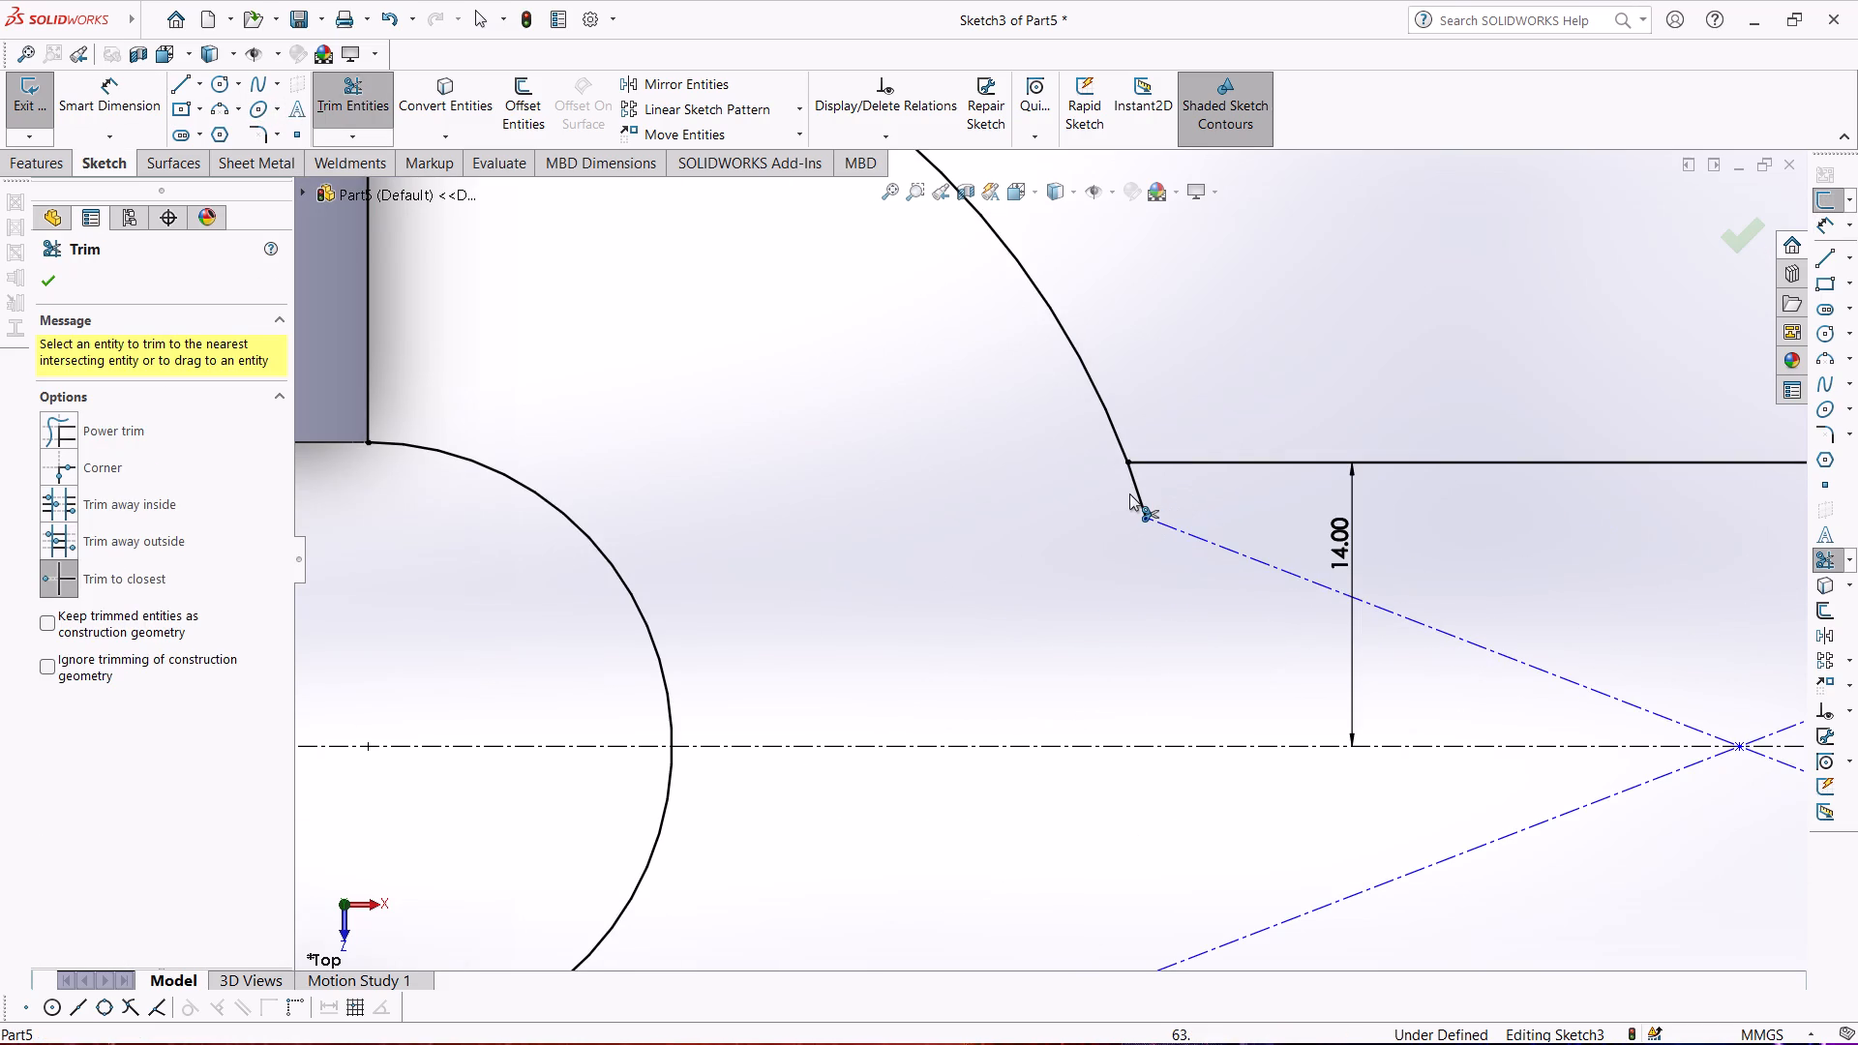
left_click(1138, 497)
scroll(1124, 522, "up", 5)
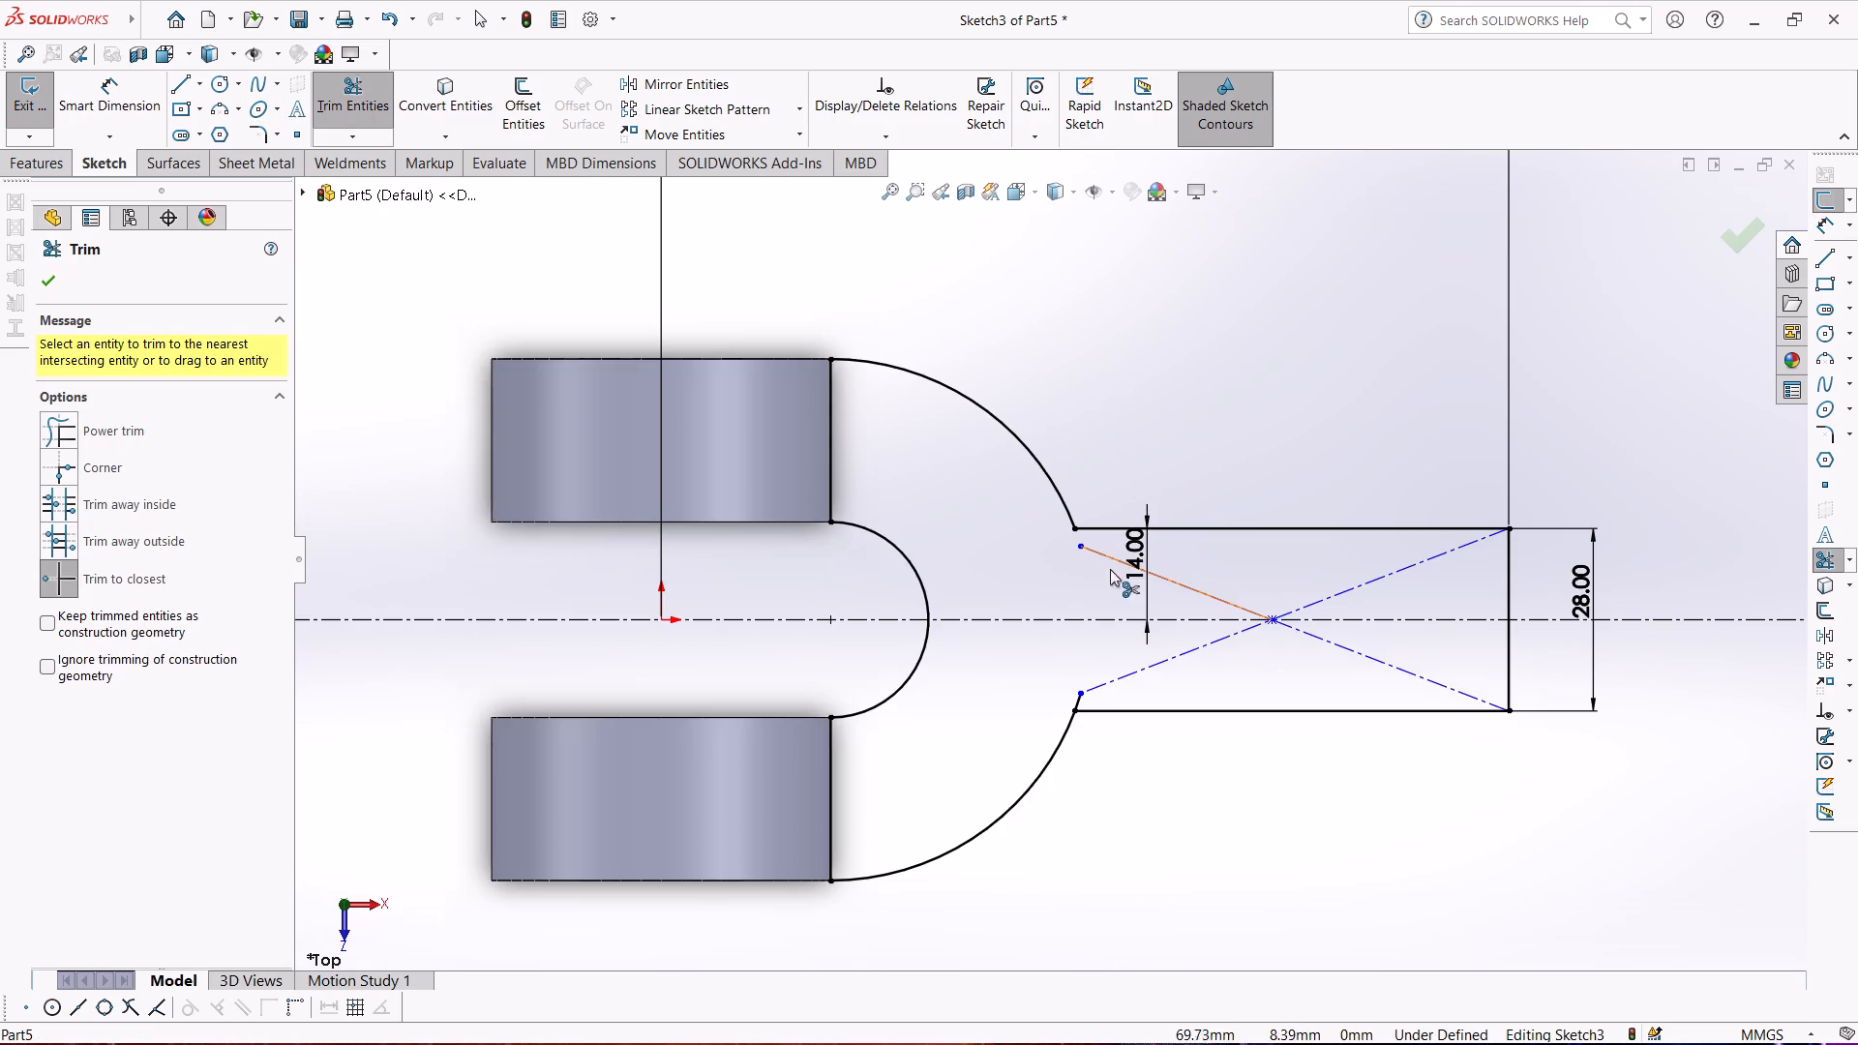
scroll(1064, 691, "down", 6)
left_click(1098, 650)
scroll(1097, 640, "up", 6)
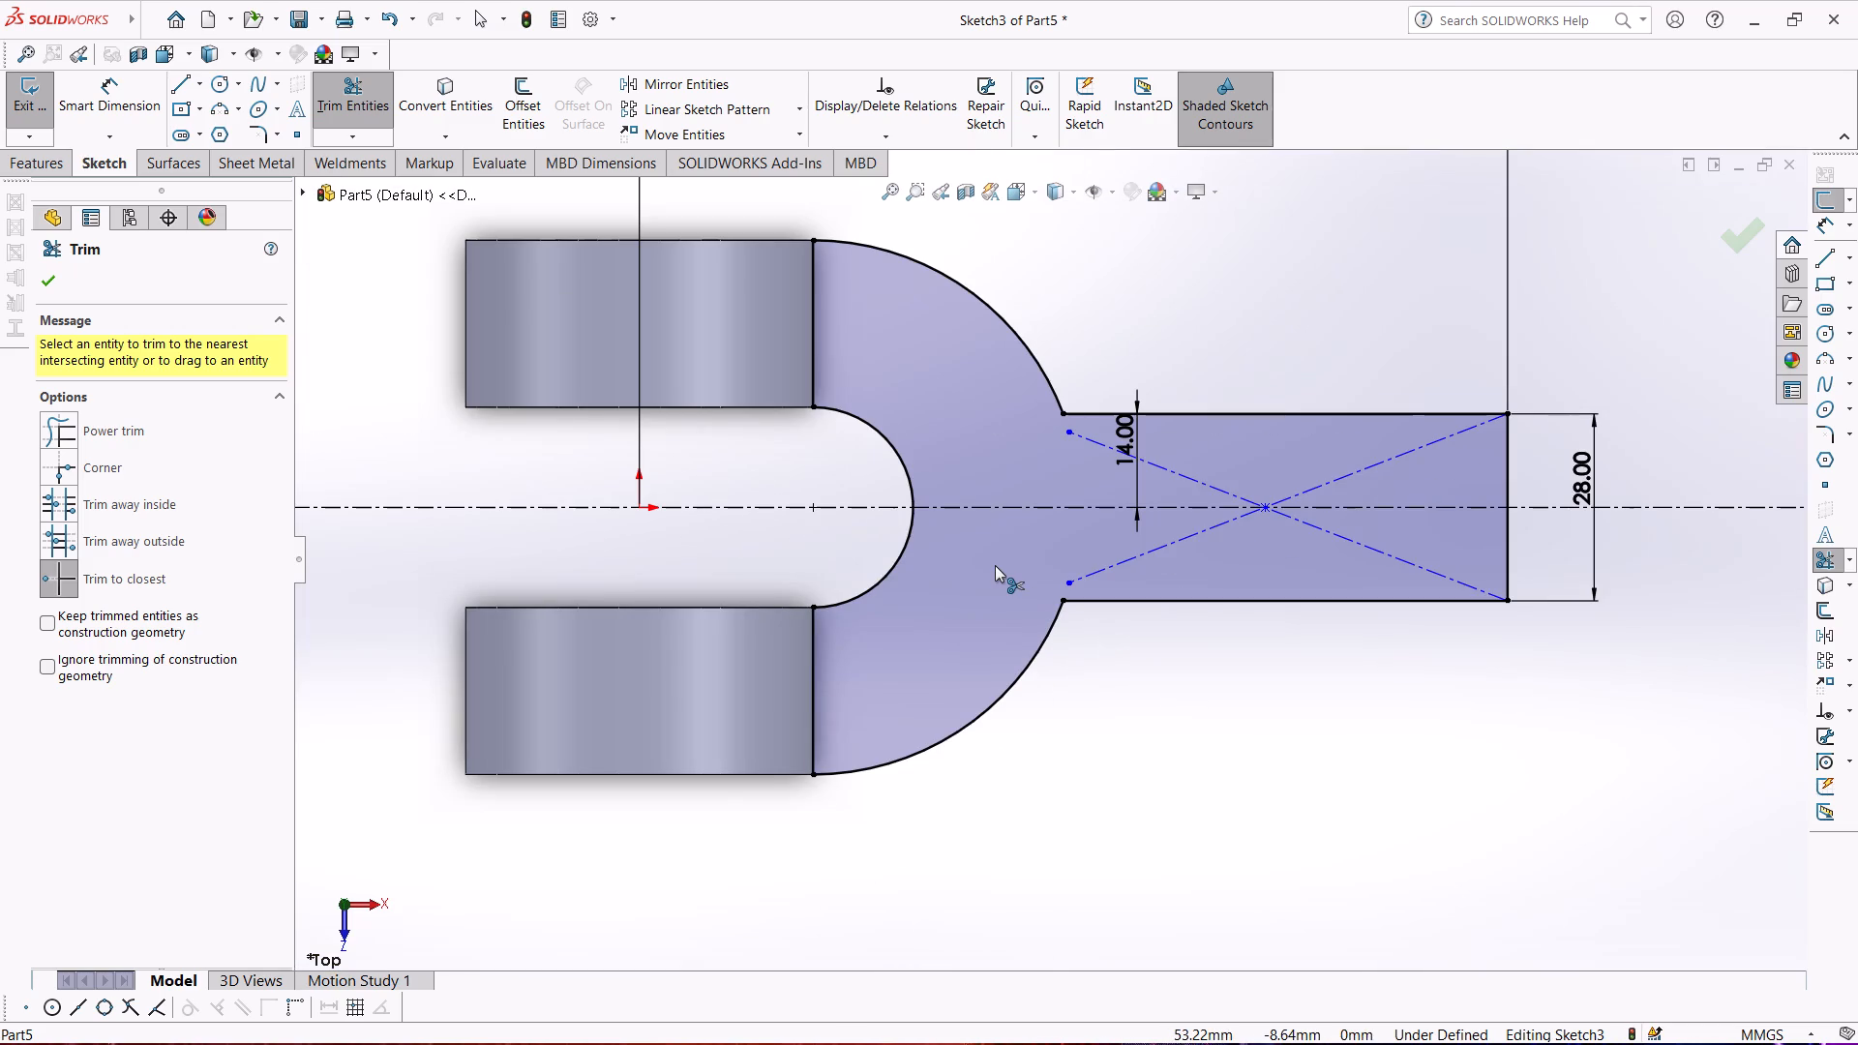
scroll(947, 557, "up", 3)
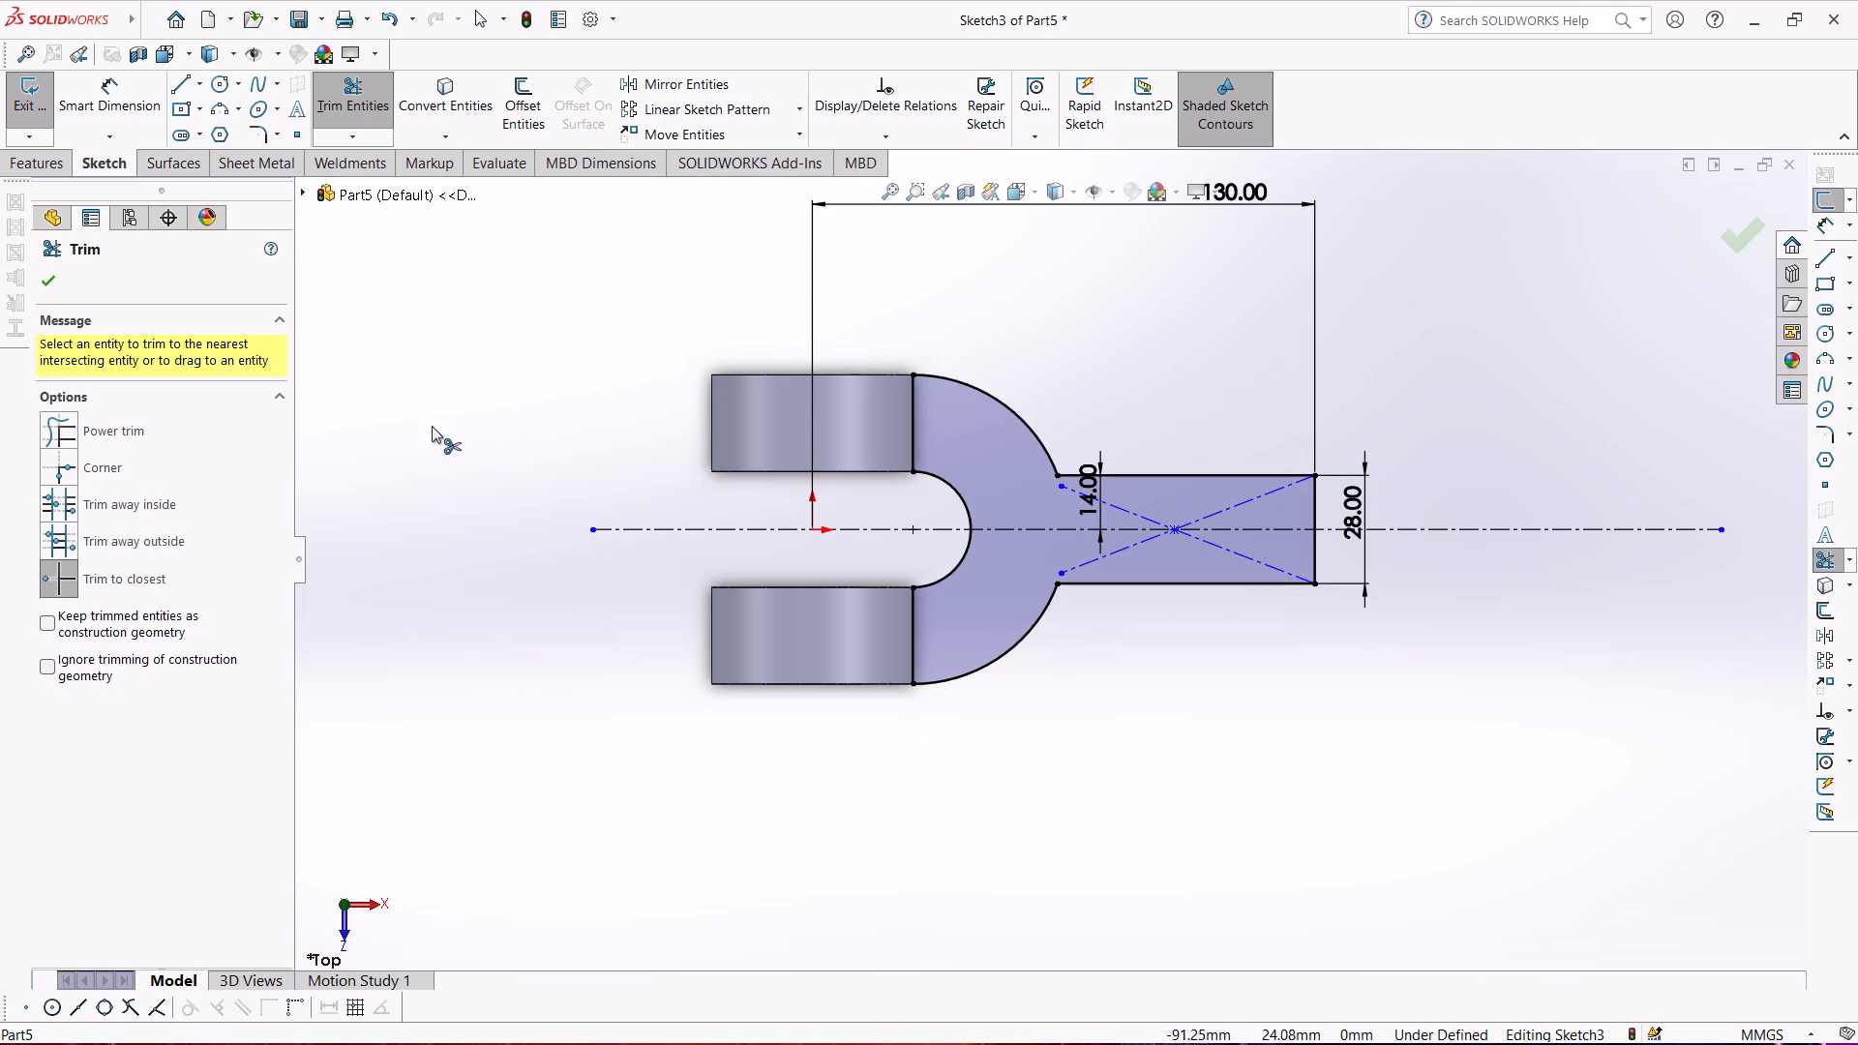
left_click(52, 278)
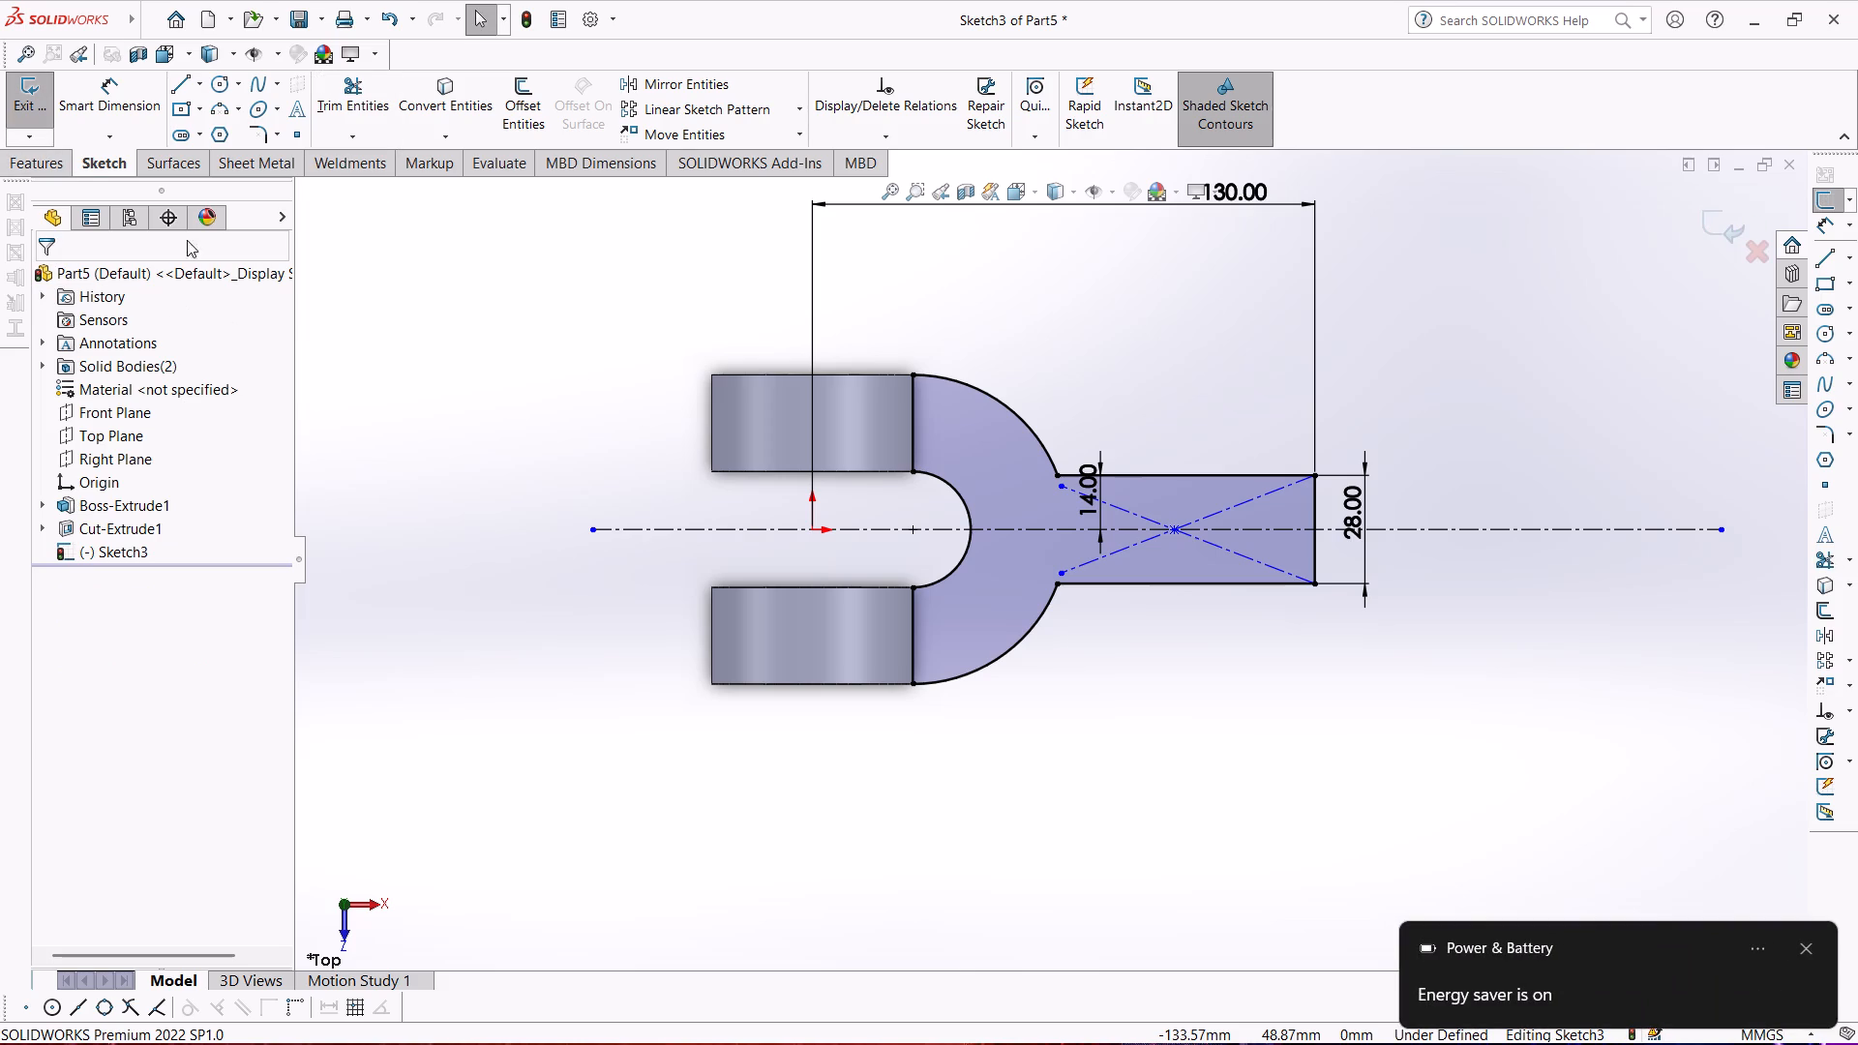
Close the fork sketch and extrude the profile 28 mm as a Mid Plane boss with merged result.
left_click(30, 105)
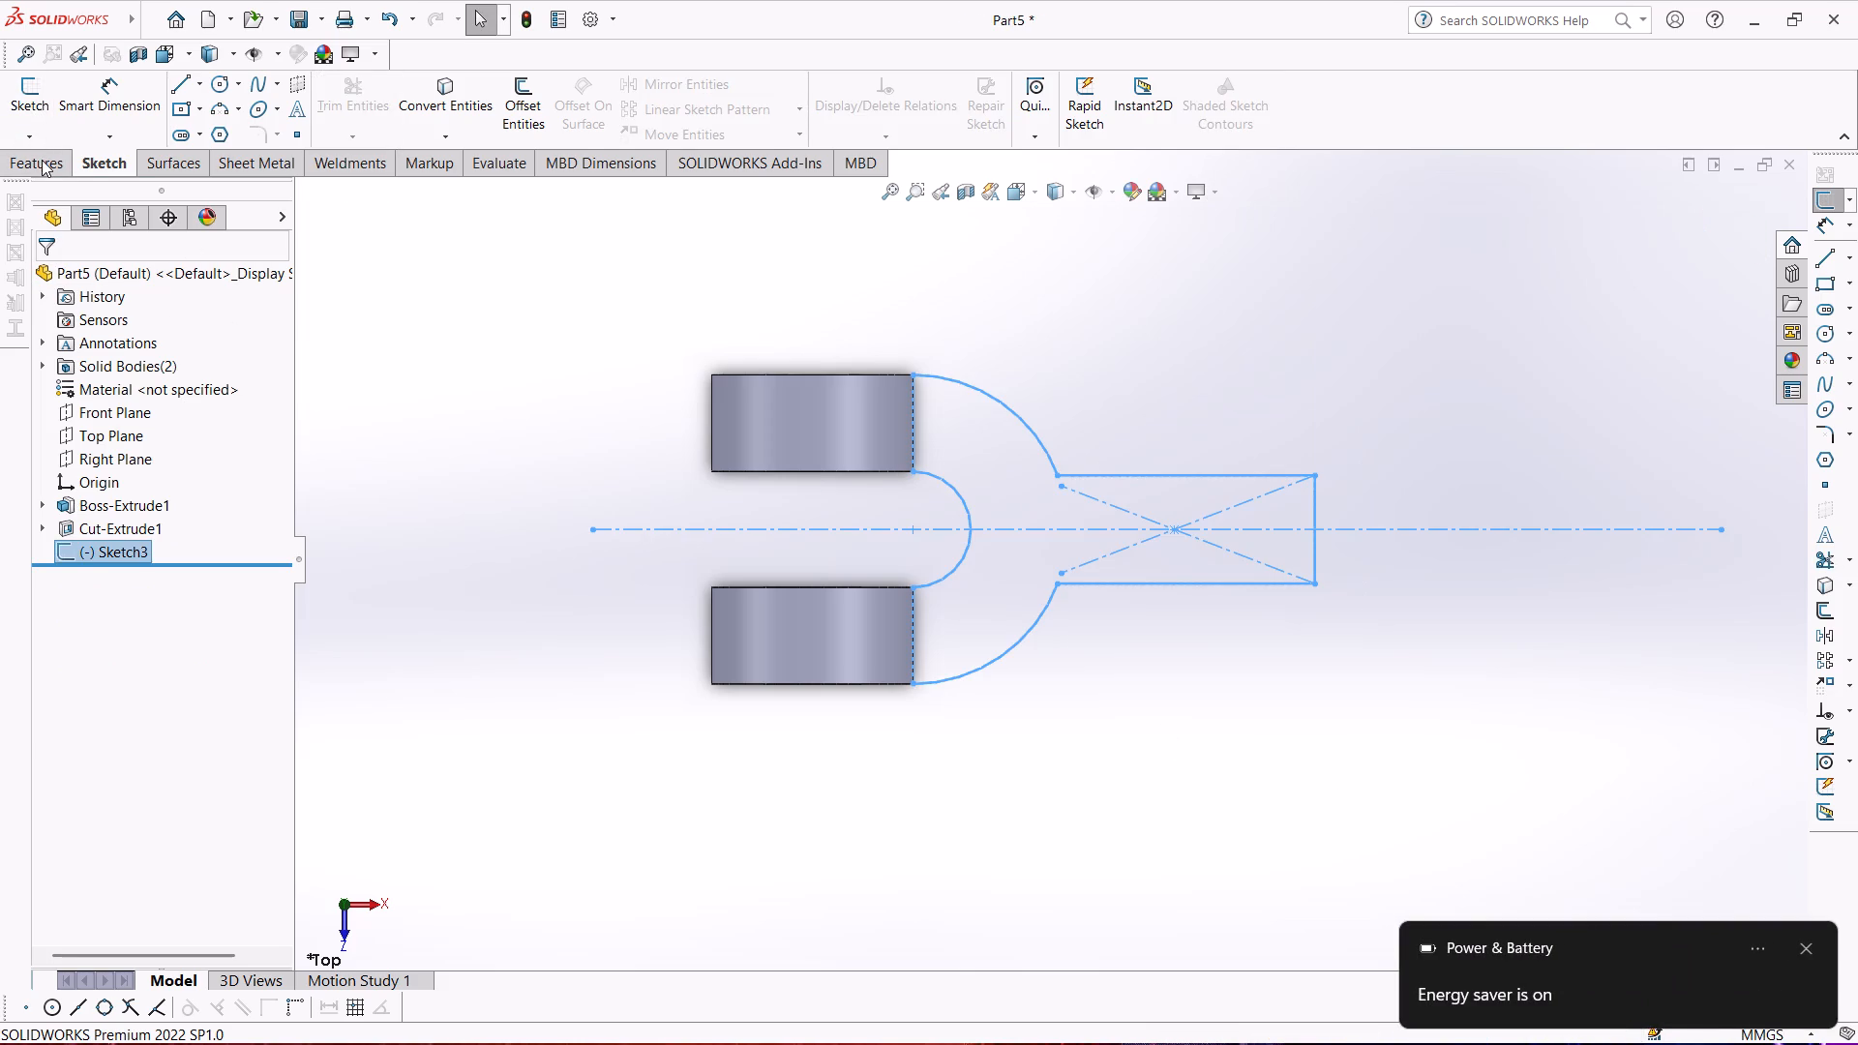
left_click(42, 160)
left_click(43, 108)
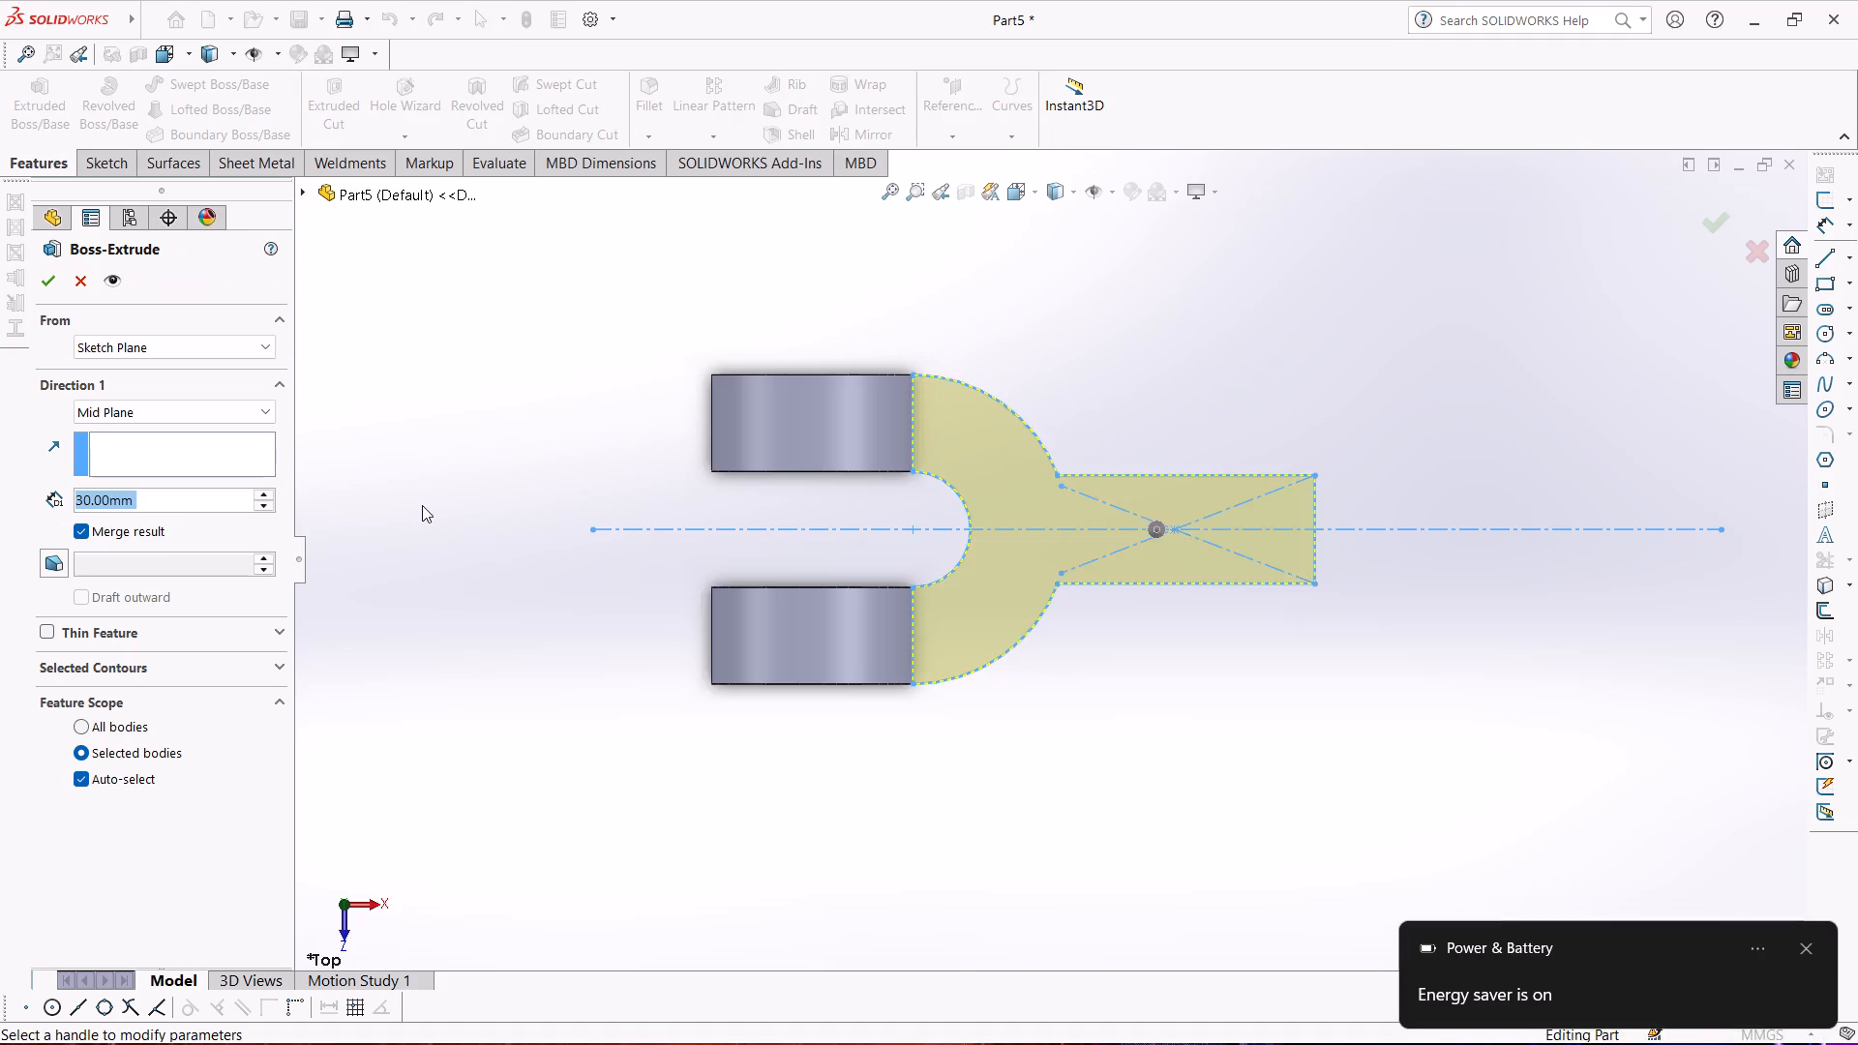
middle_click_drag(422, 505, 262, 392)
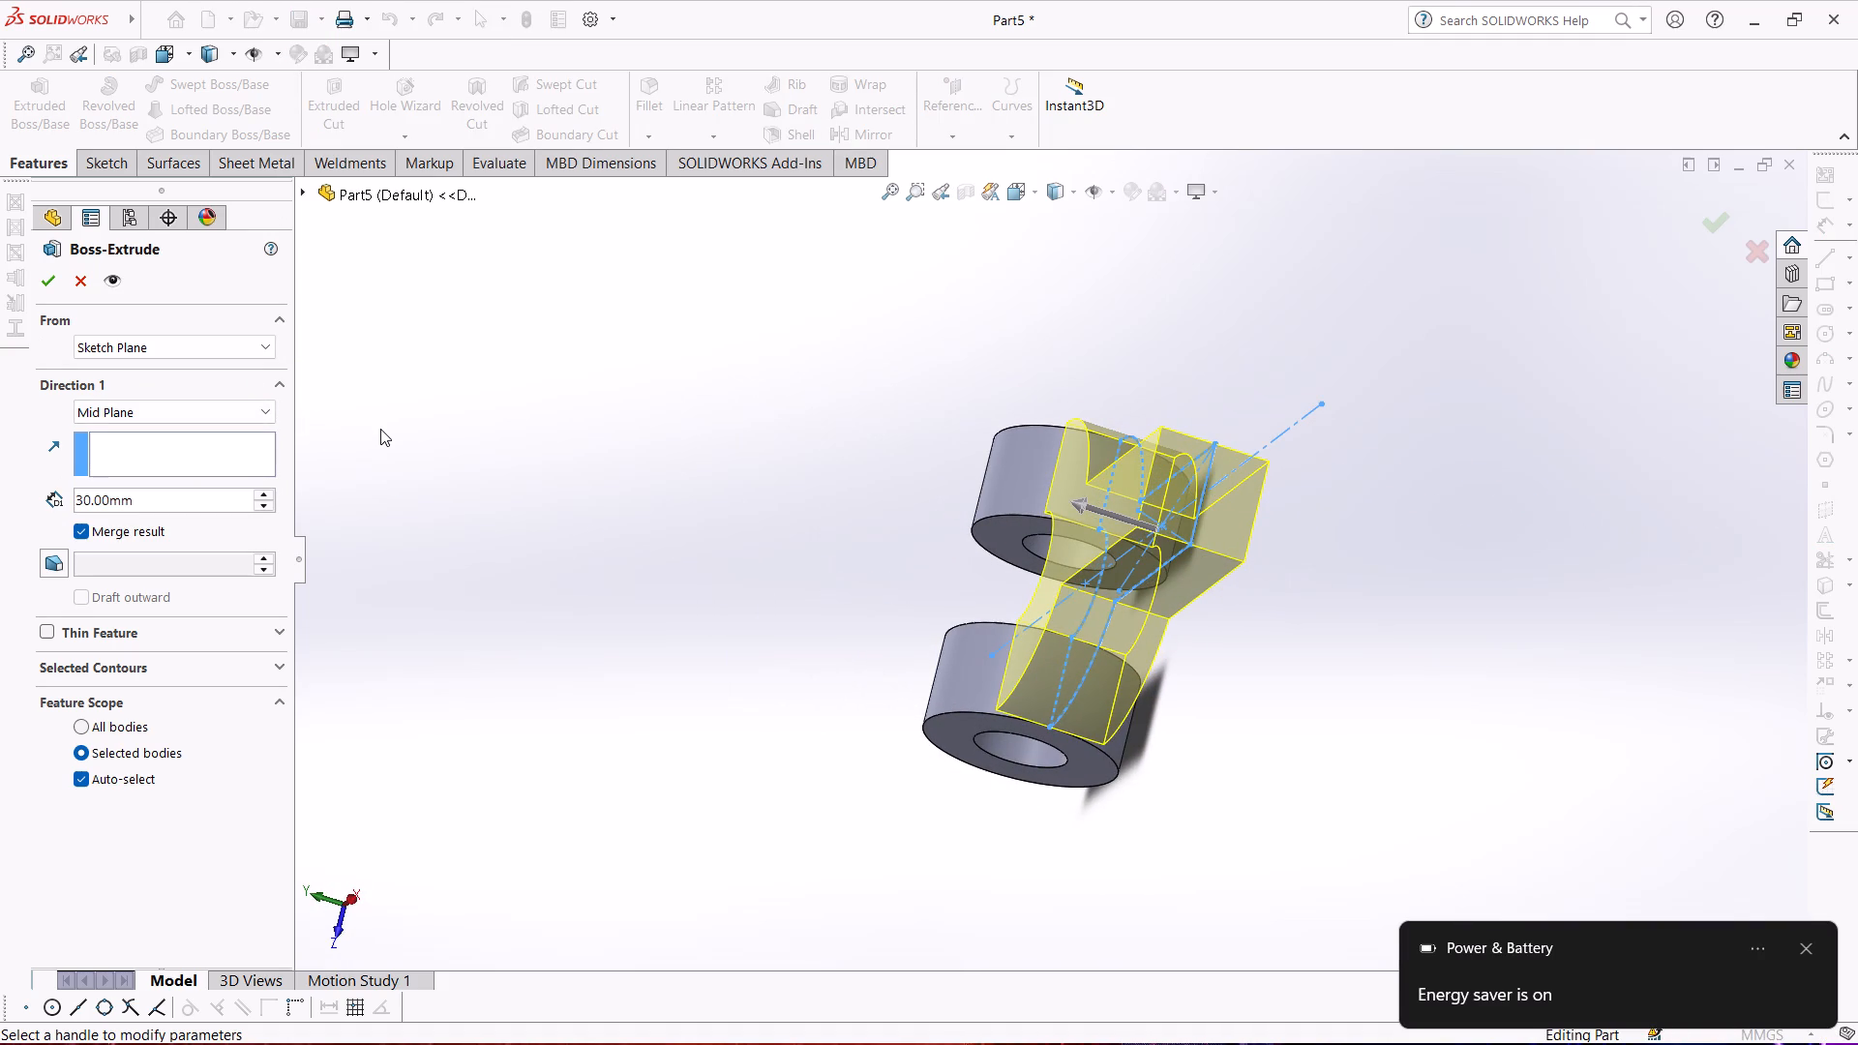
middle_click_drag(380, 429, 433, 438)
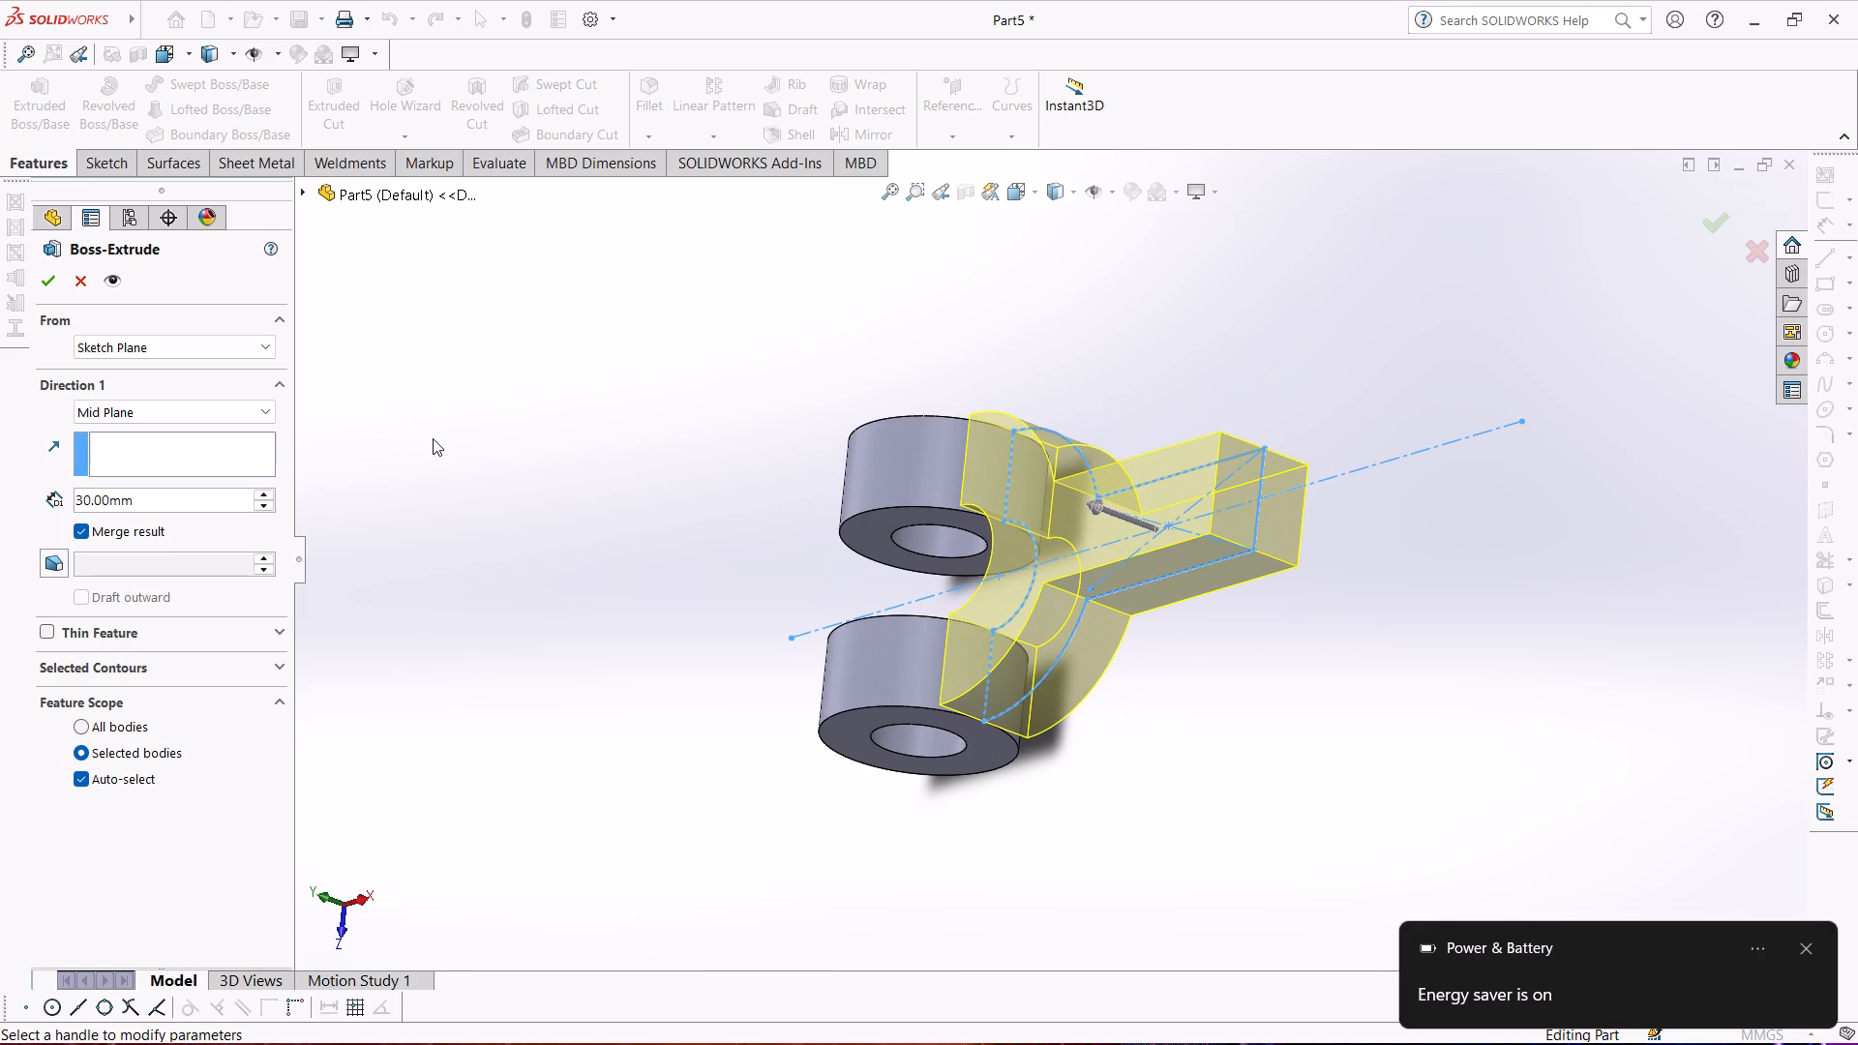
left_click_drag(157, 505, 15, 508)
type("28")
key("Return")
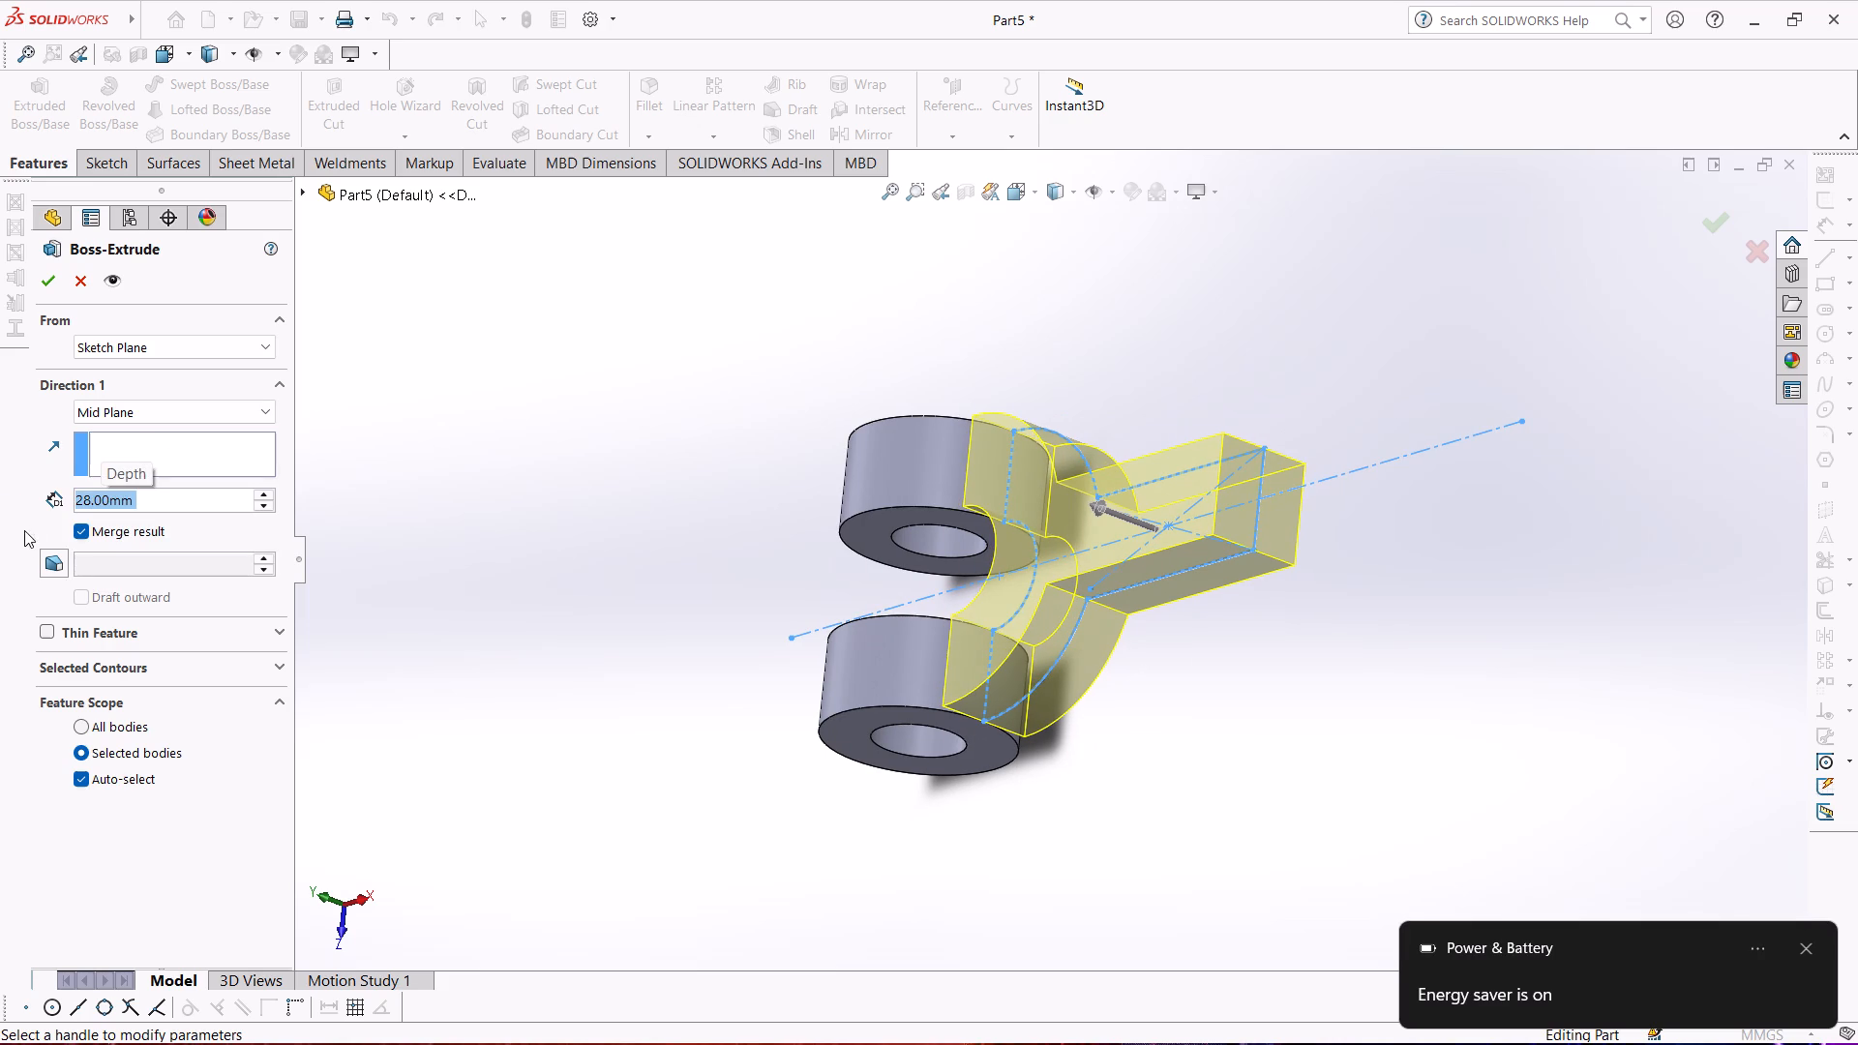
left_click(59, 285)
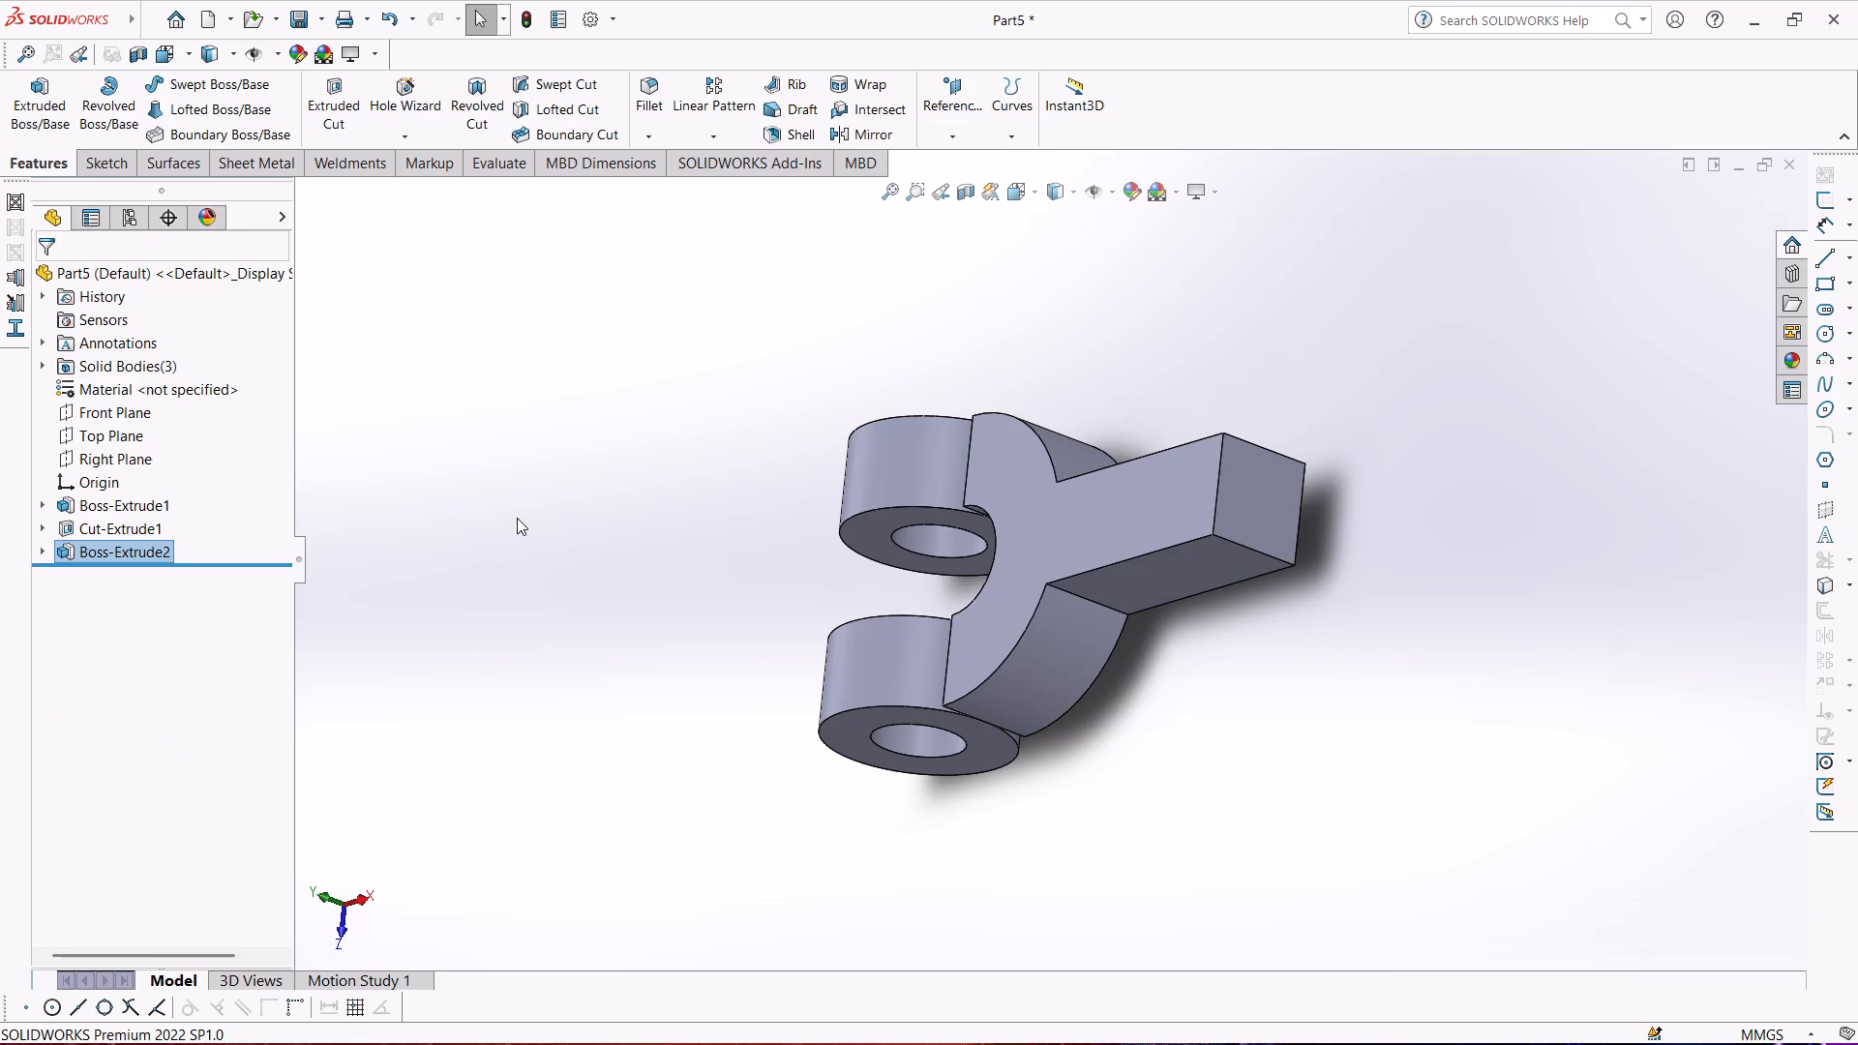
Examine from several angles how the extruded fork arms meet the two cylindrical eyes.
middle_click_drag(517, 518, 517, 289)
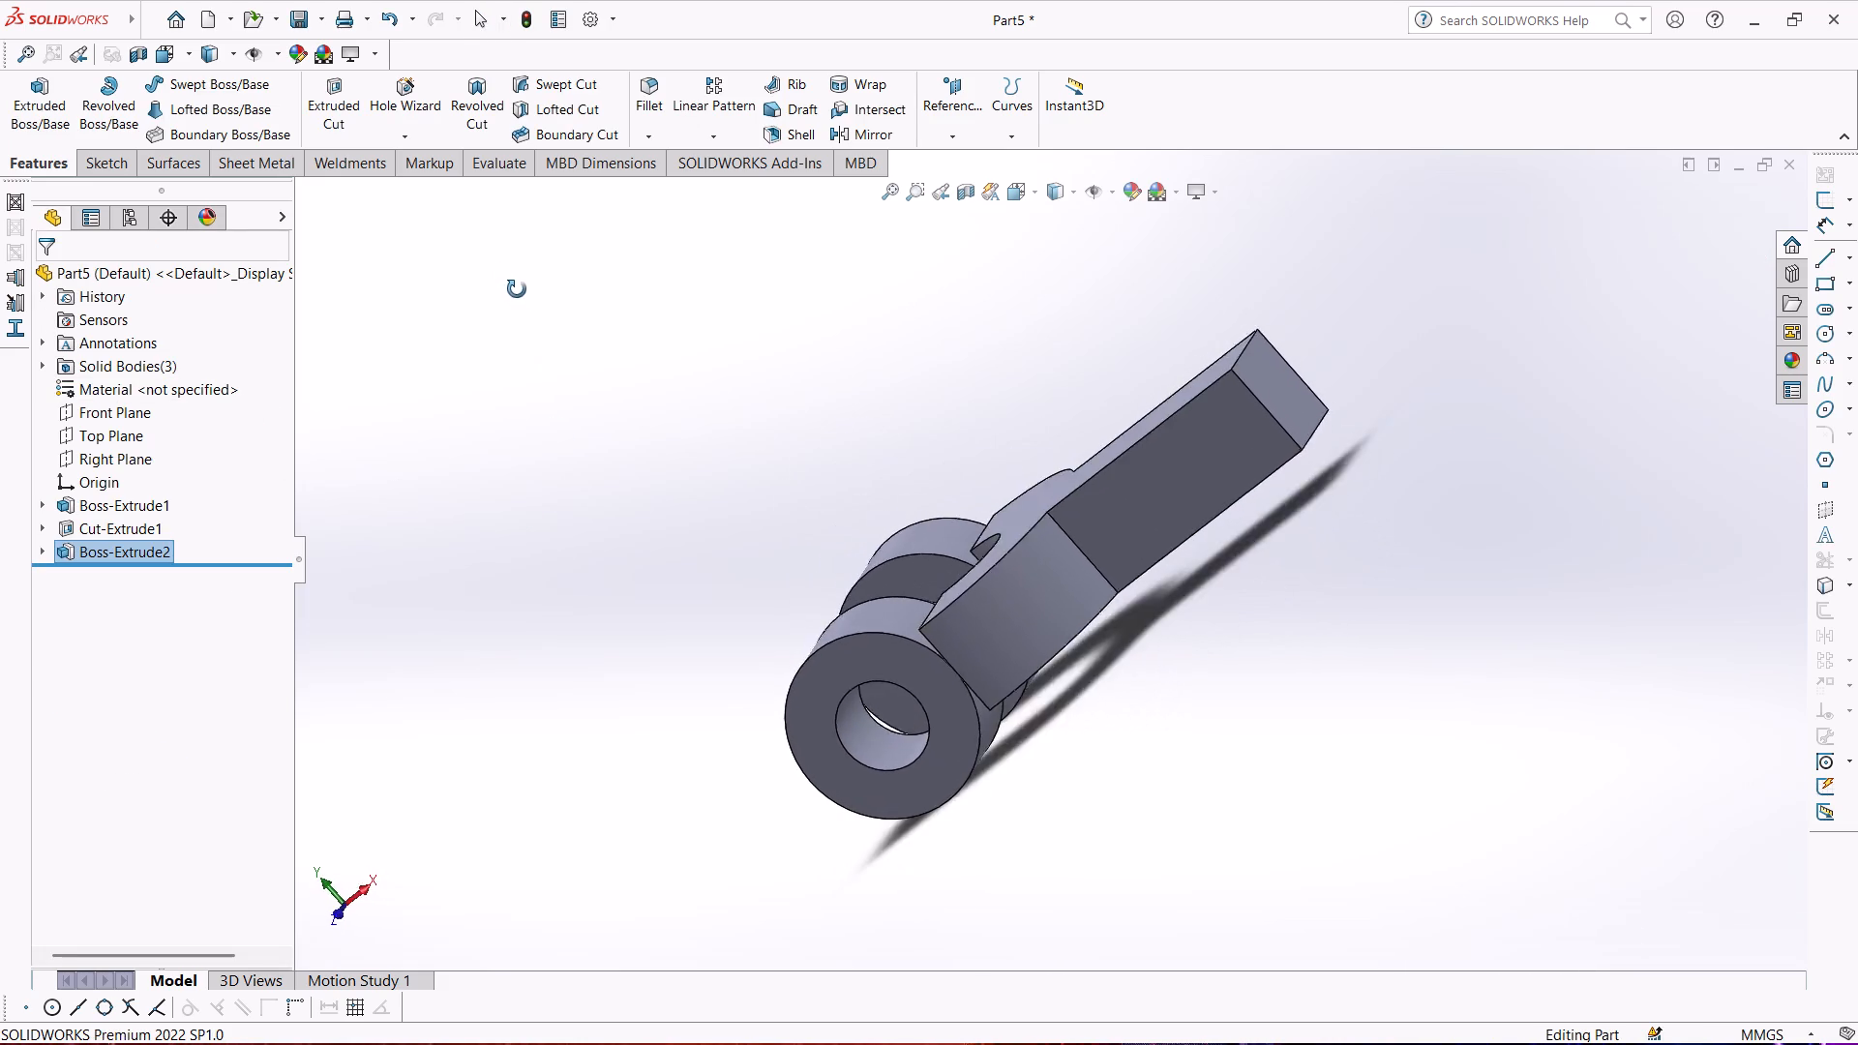
middle_click_drag(517, 289, 599, 340)
scroll(1048, 638, "down", 6)
middle_click_drag(916, 682, 871, 623)
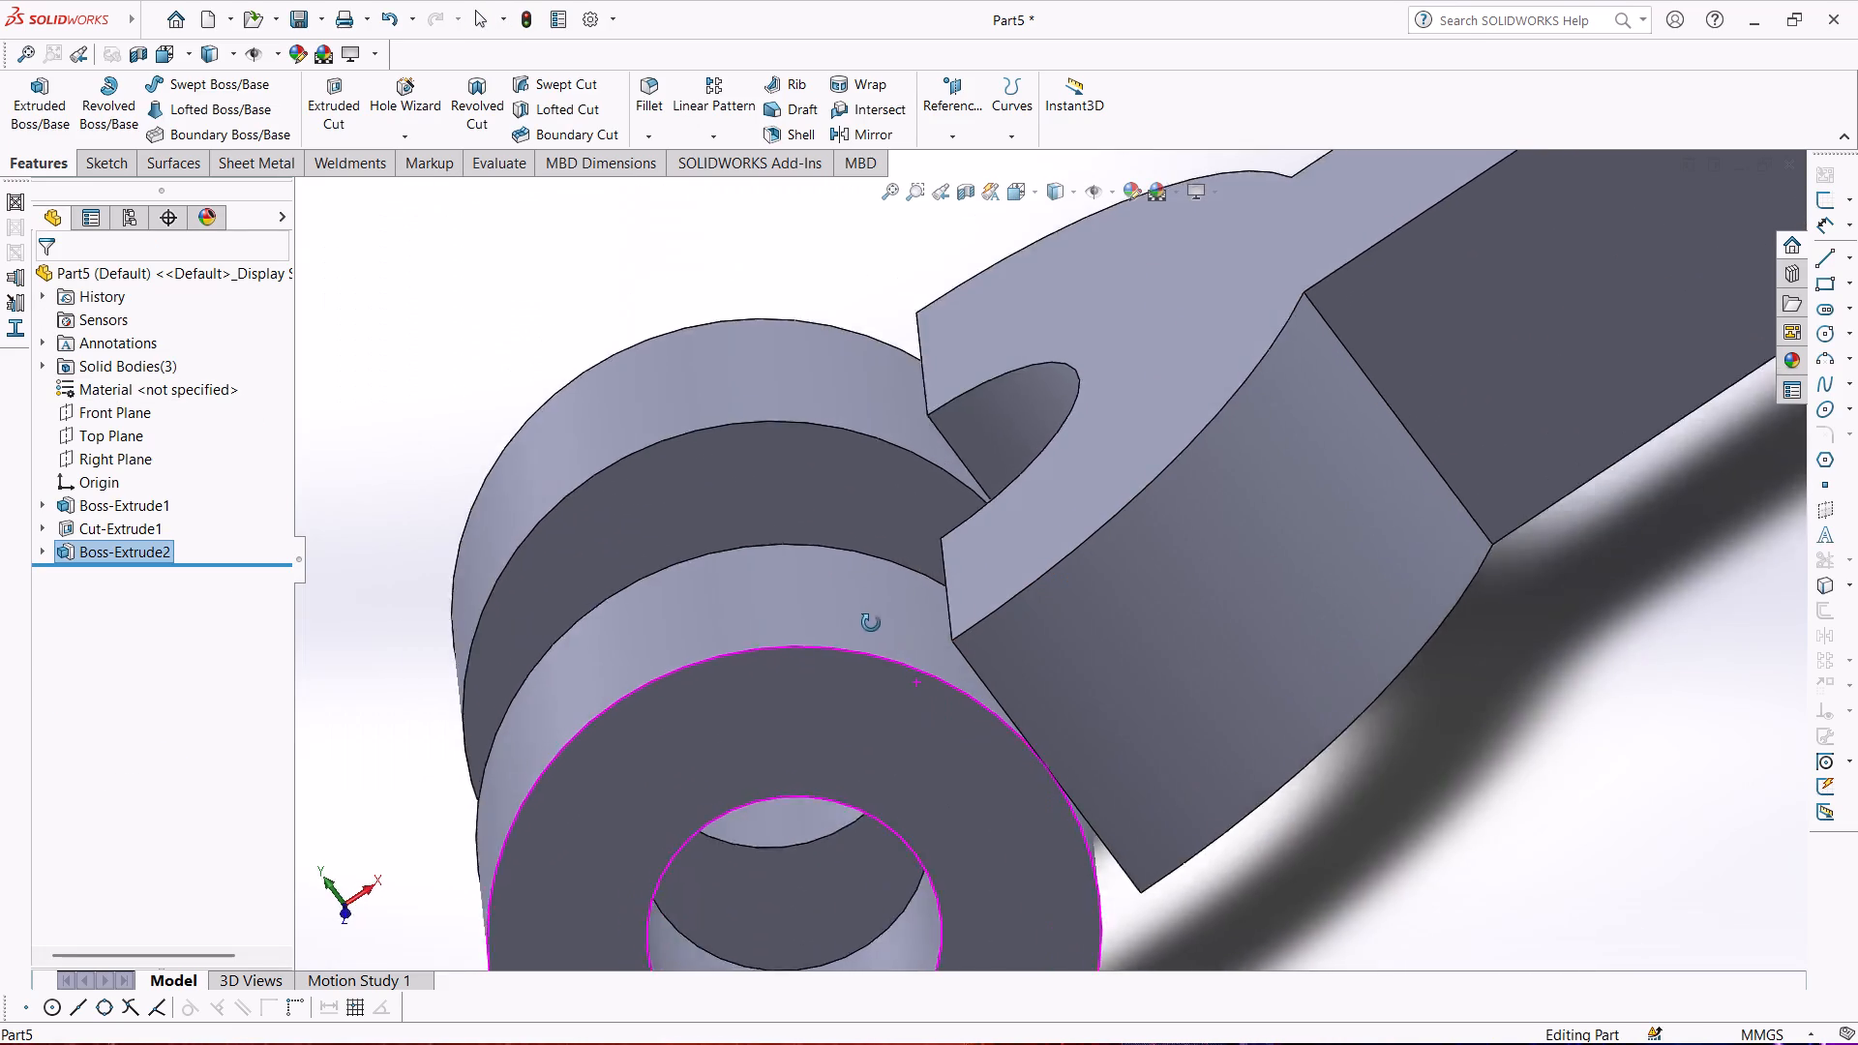
middle_click_drag(871, 623, 854, 555)
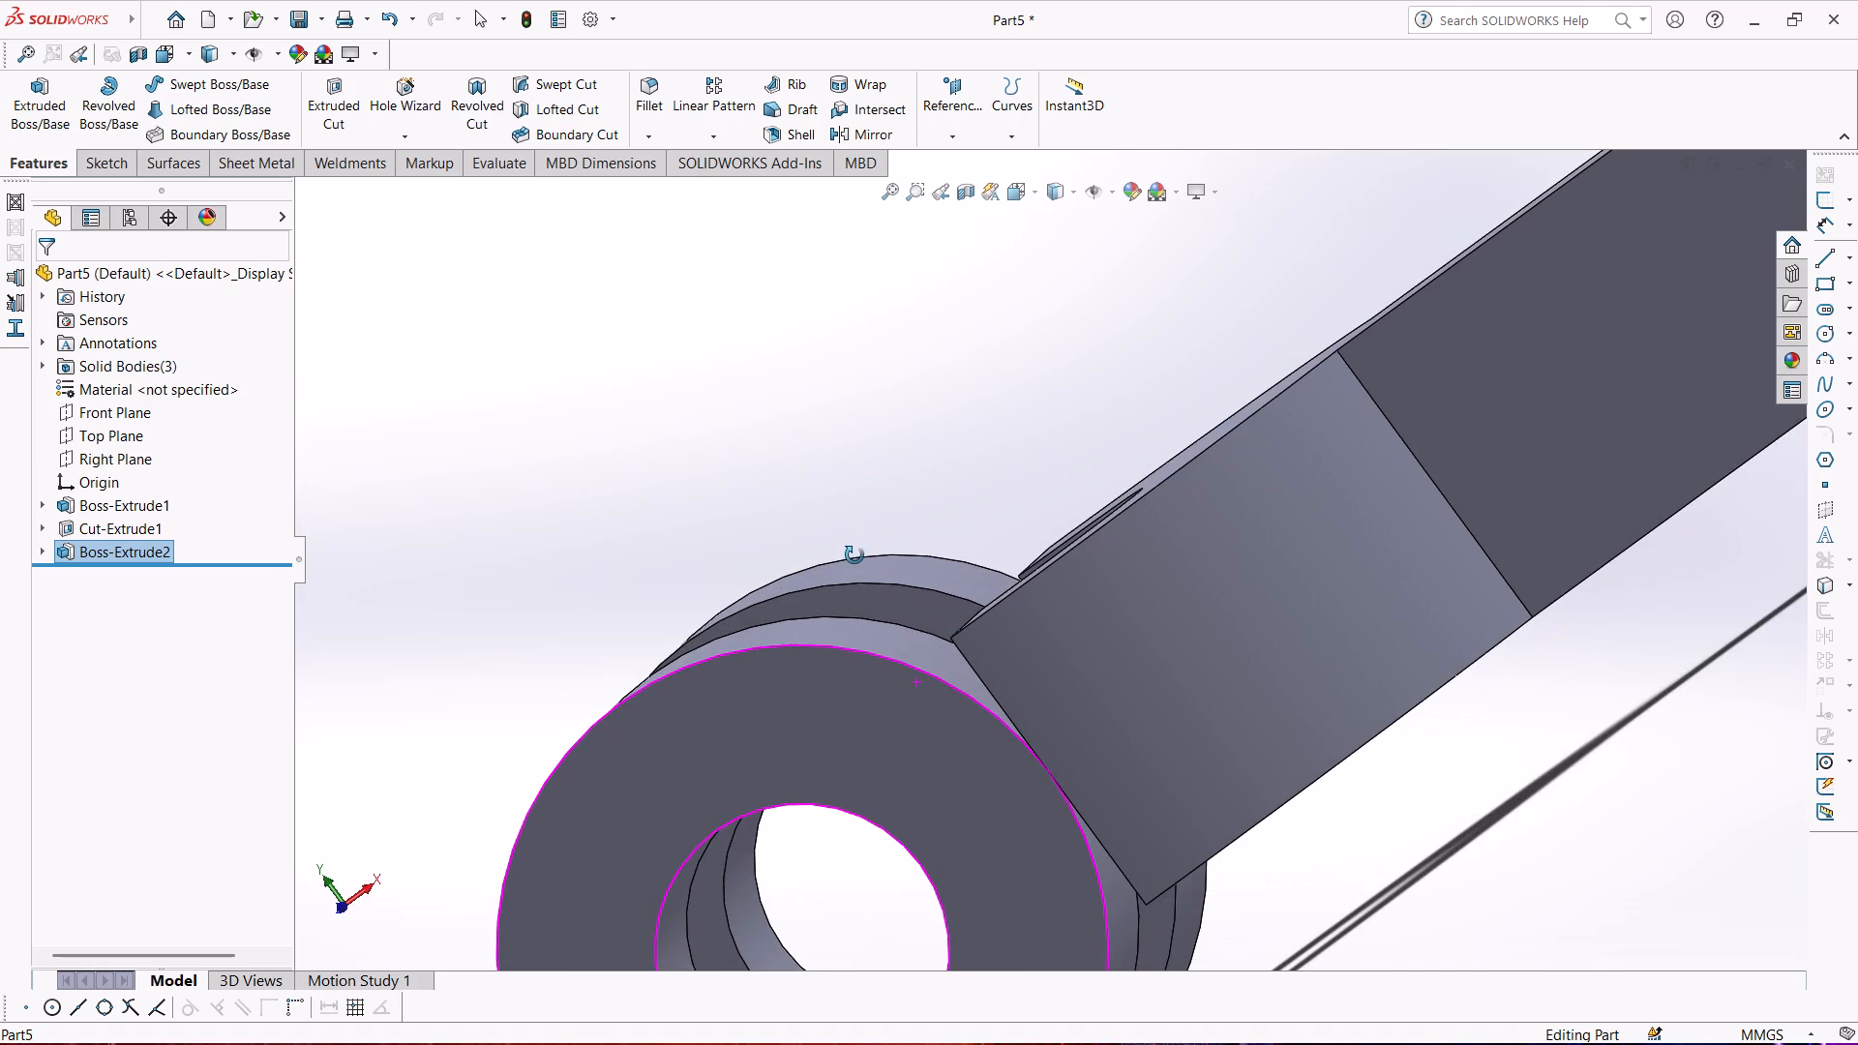
middle_click_drag(854, 555, 886, 624)
scroll(886, 624, "up", 5)
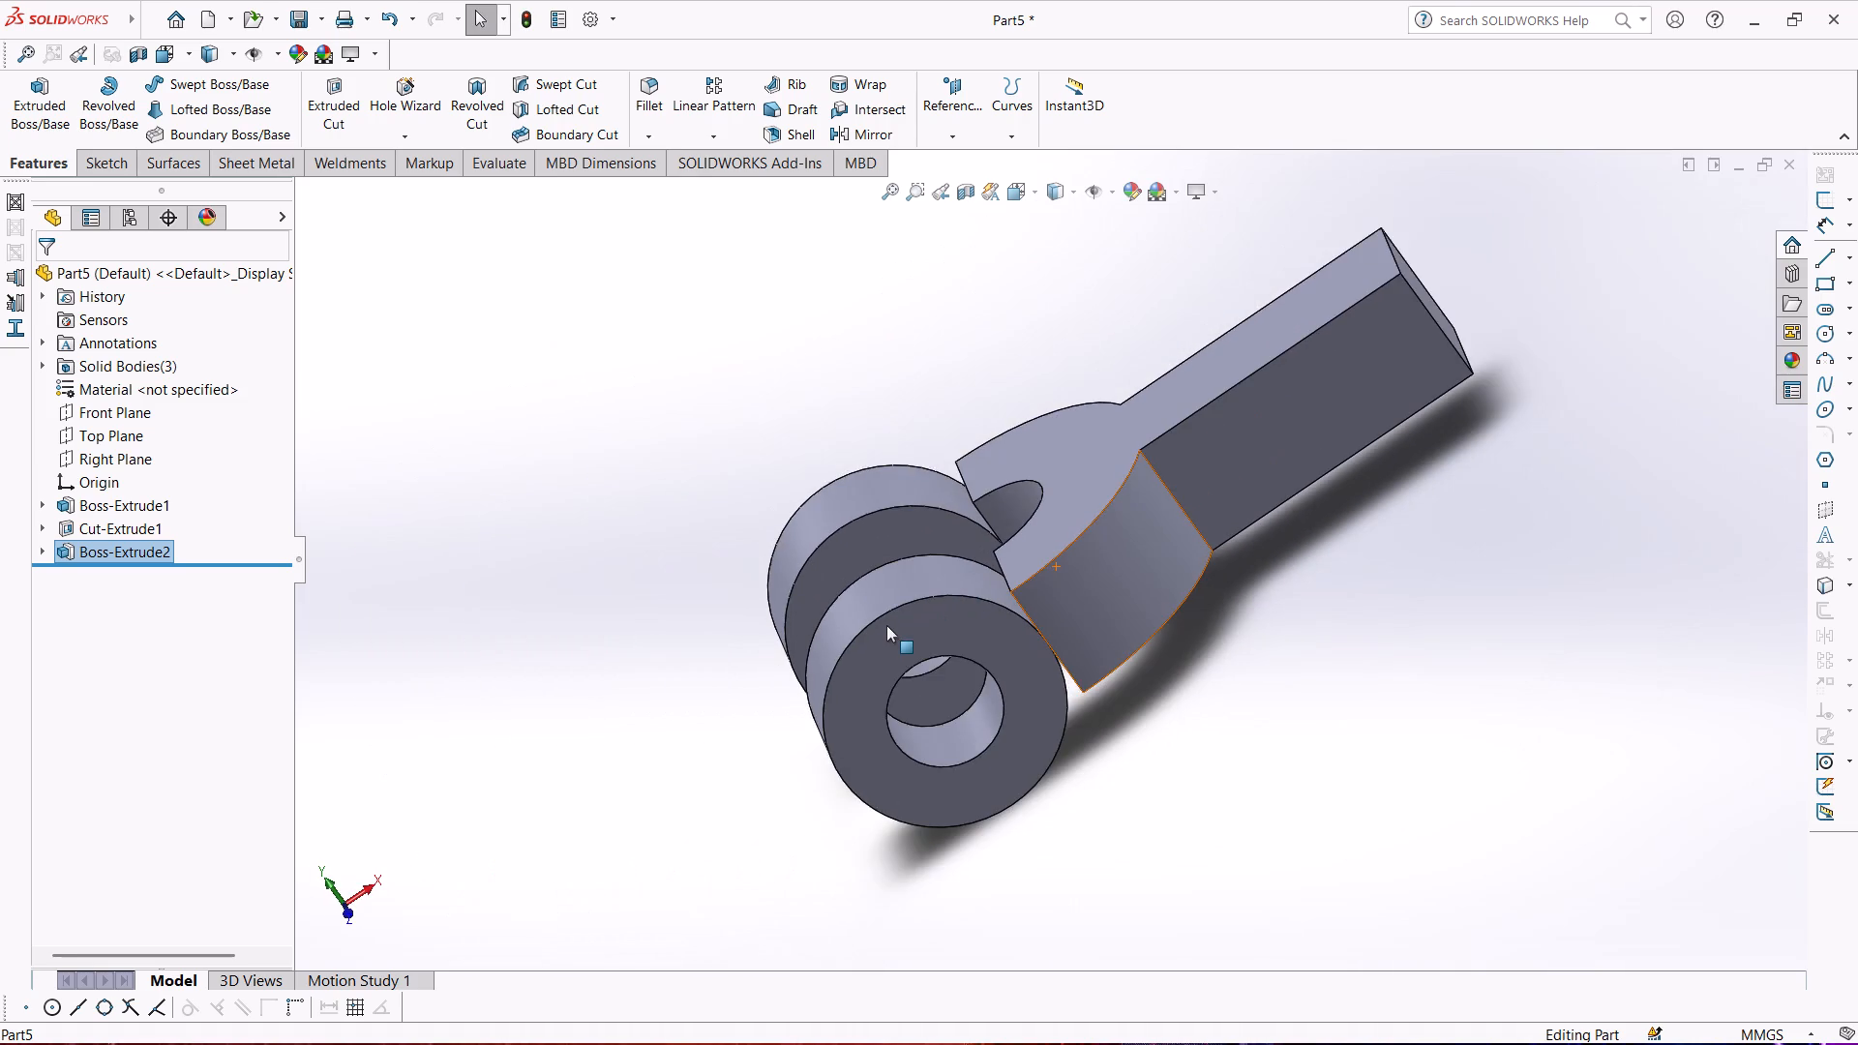
scroll(886, 625, "up", 1)
scroll(1009, 597, "down", 4)
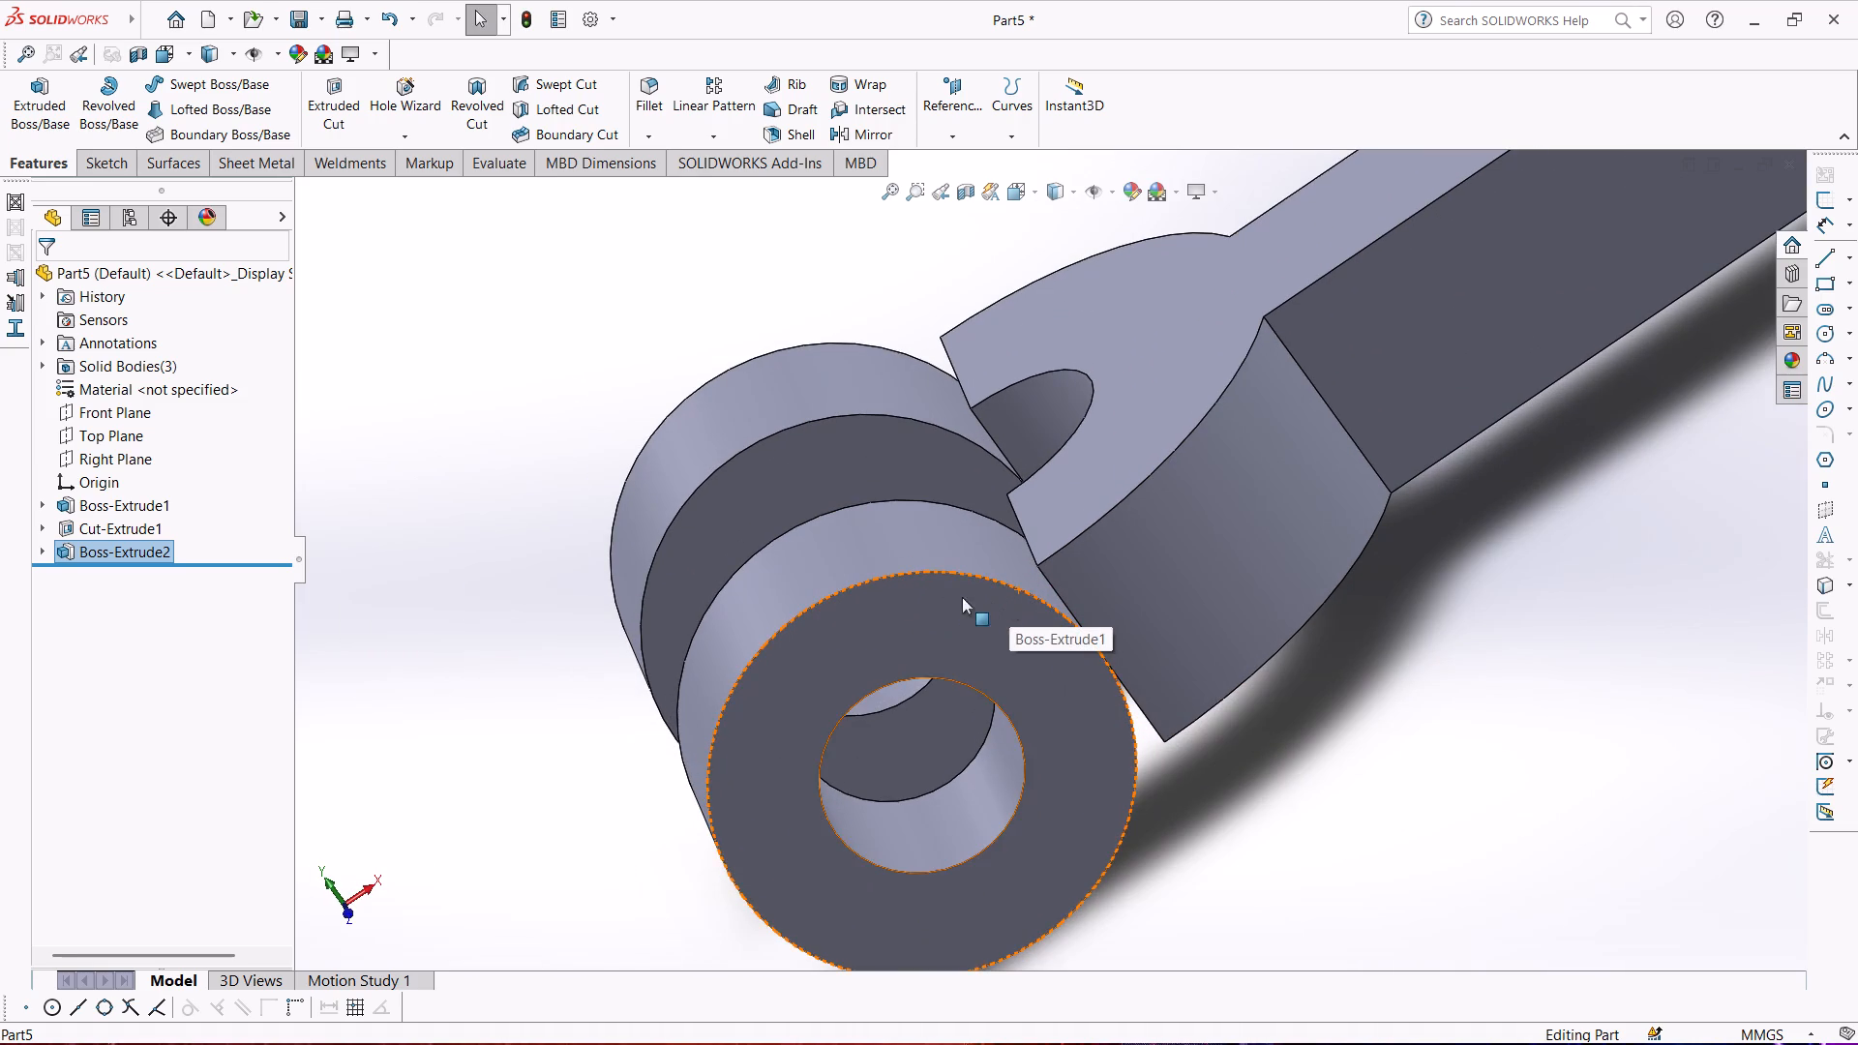
middle_click_drag(885, 571, 1004, 524)
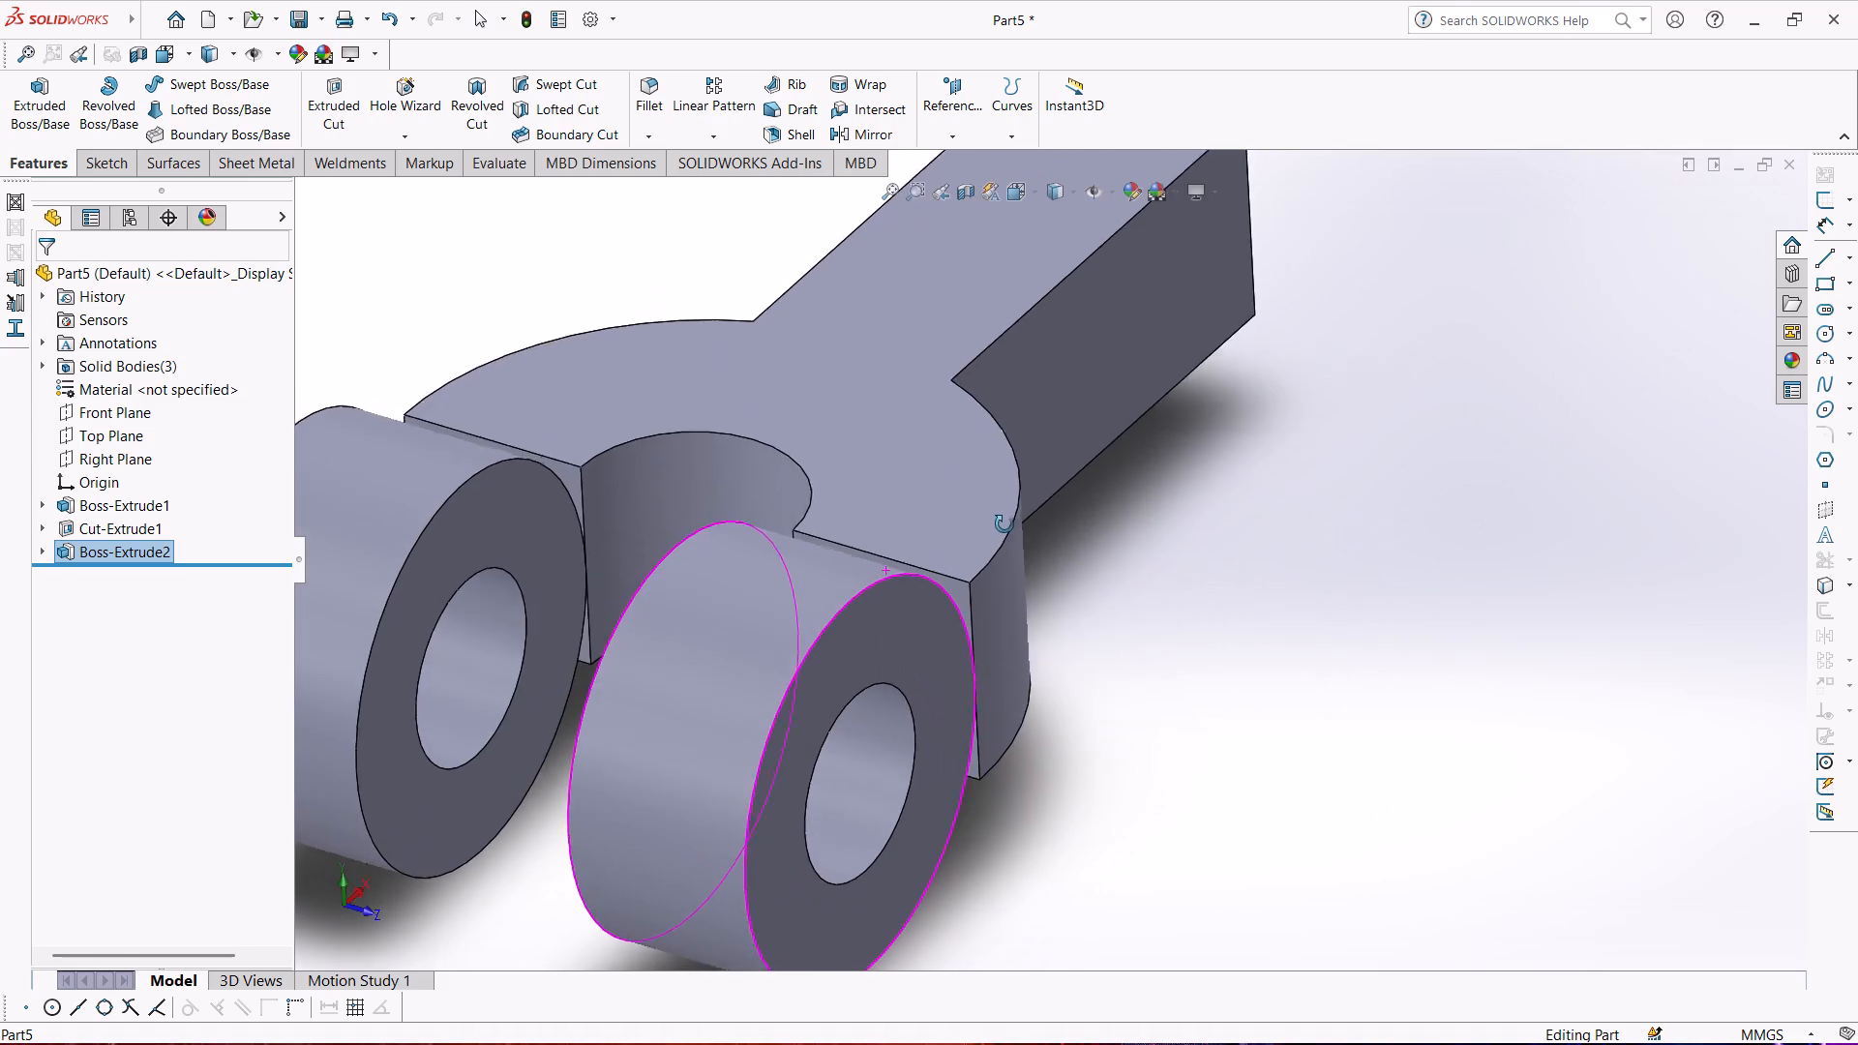
middle_click_drag(1004, 524, 929, 572)
scroll(952, 546, "down", 2)
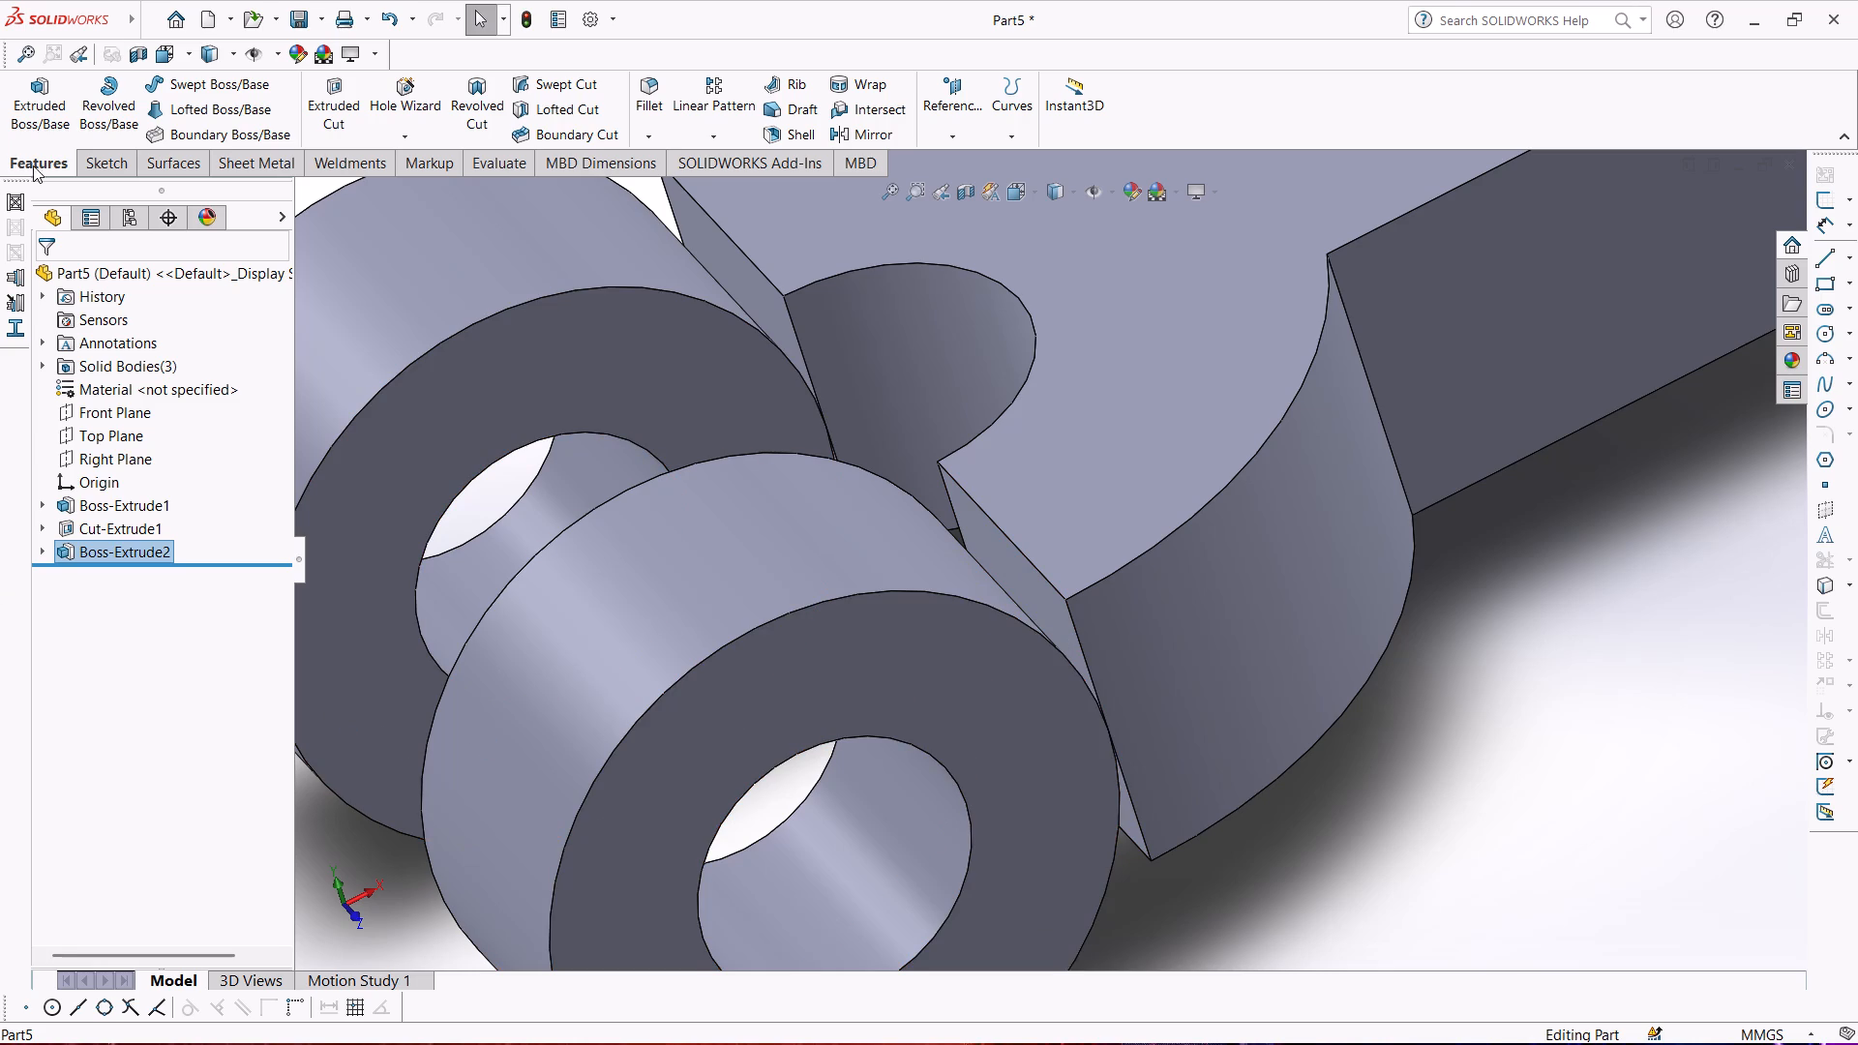
Start a sketch on one fork arm's flat end face beside its eye and convert the face's edges into sketch lines.
middle_click_drag(455, 486, 501, 531)
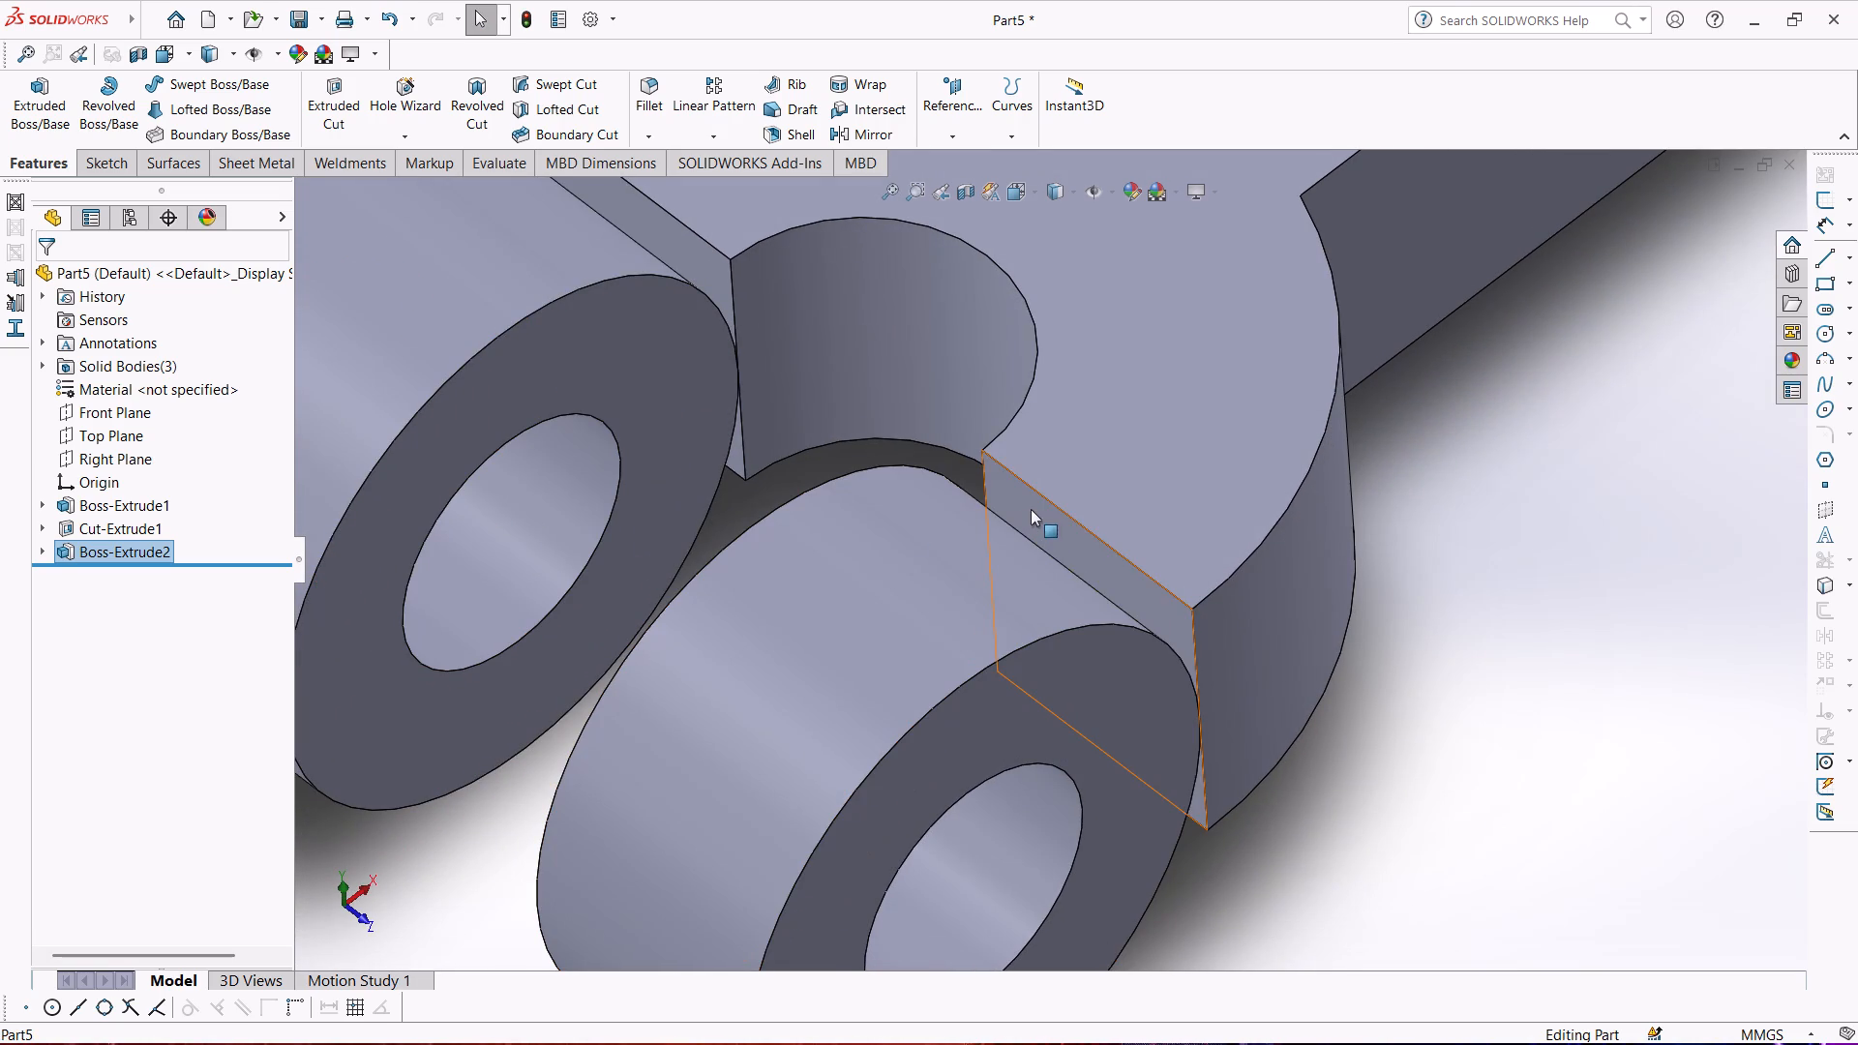
left_click(1031, 509)
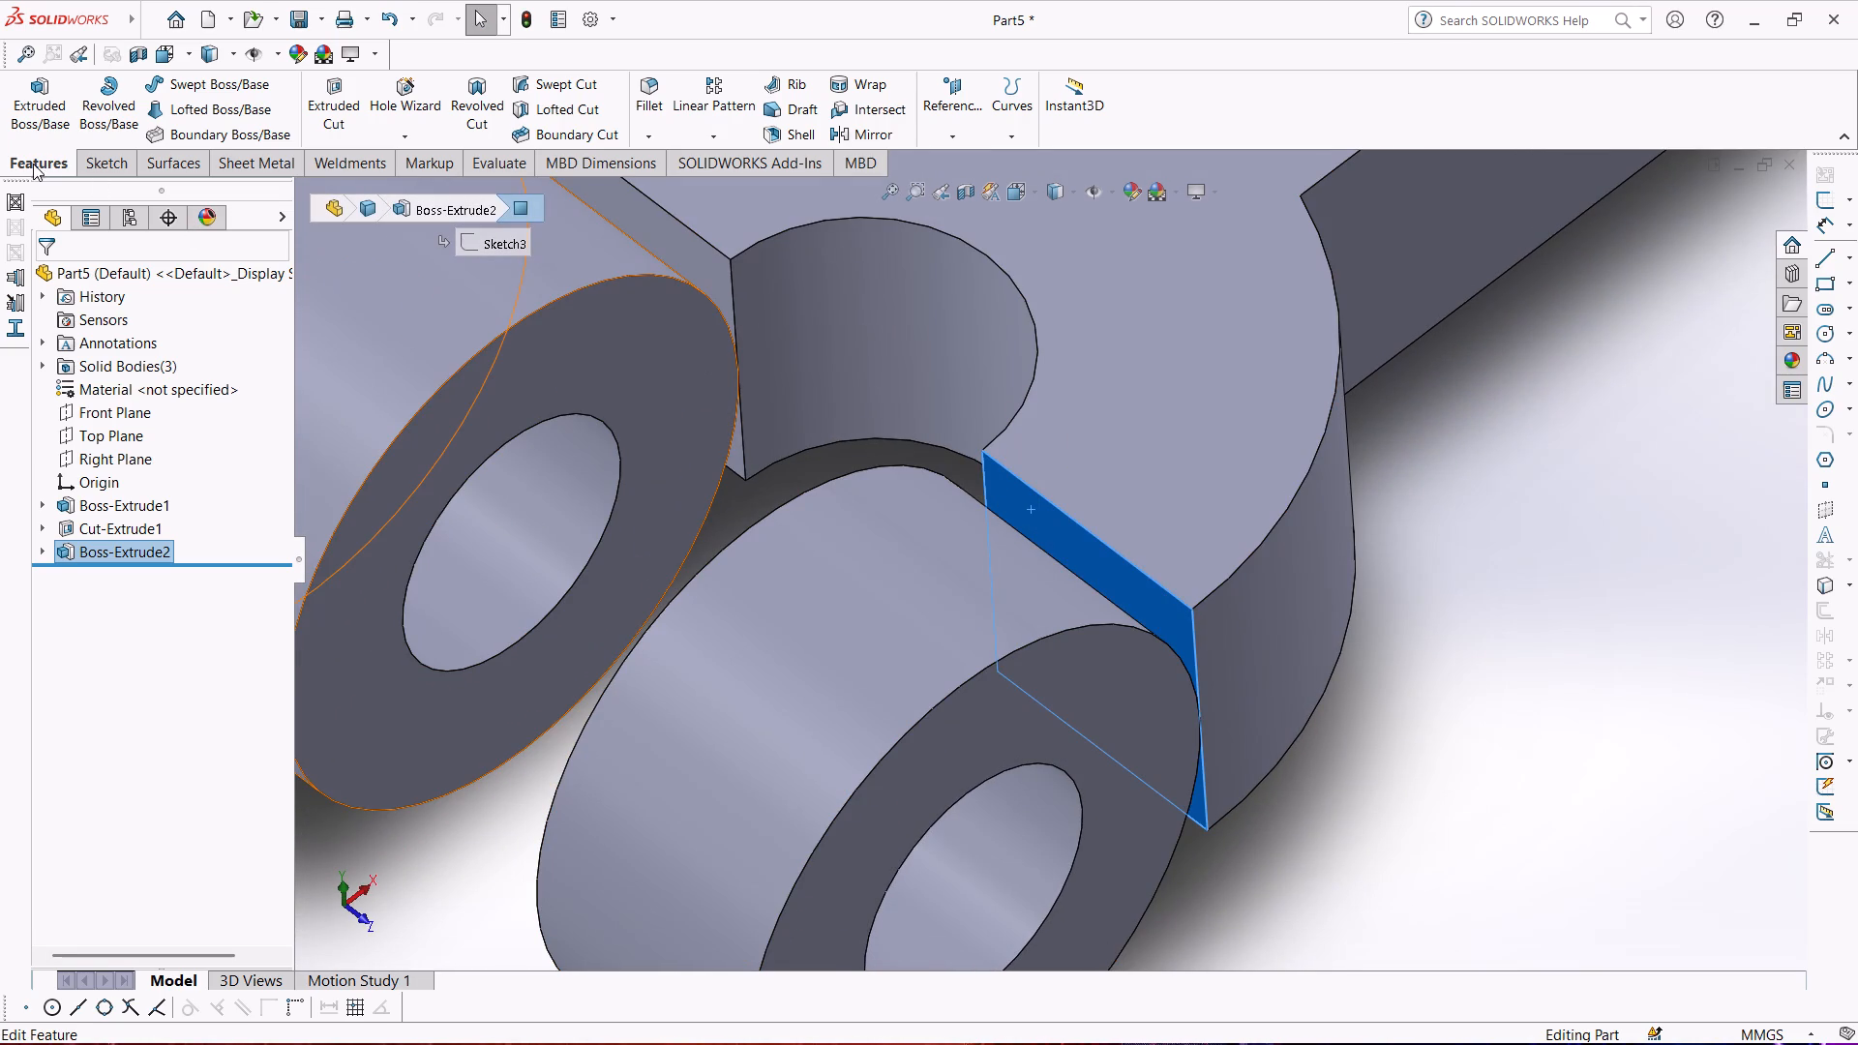
left_click(109, 153)
left_click(36, 98)
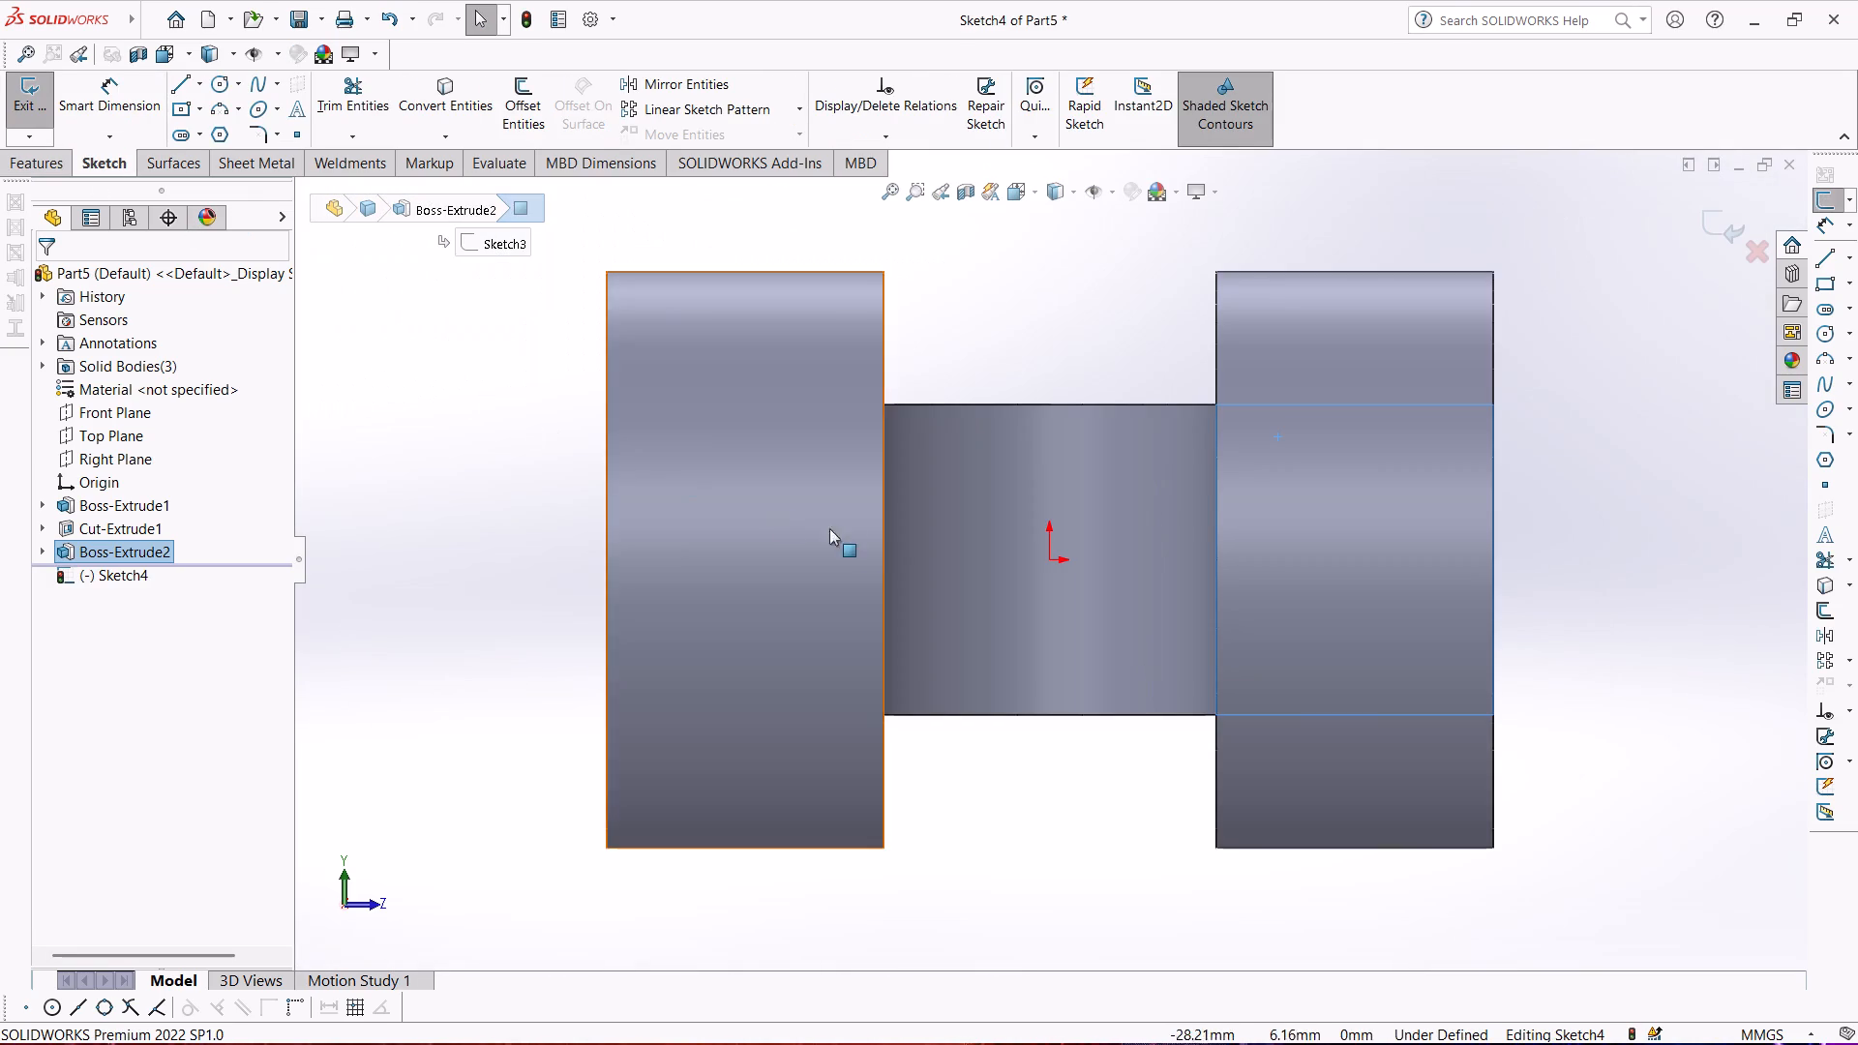
left_click(434, 88)
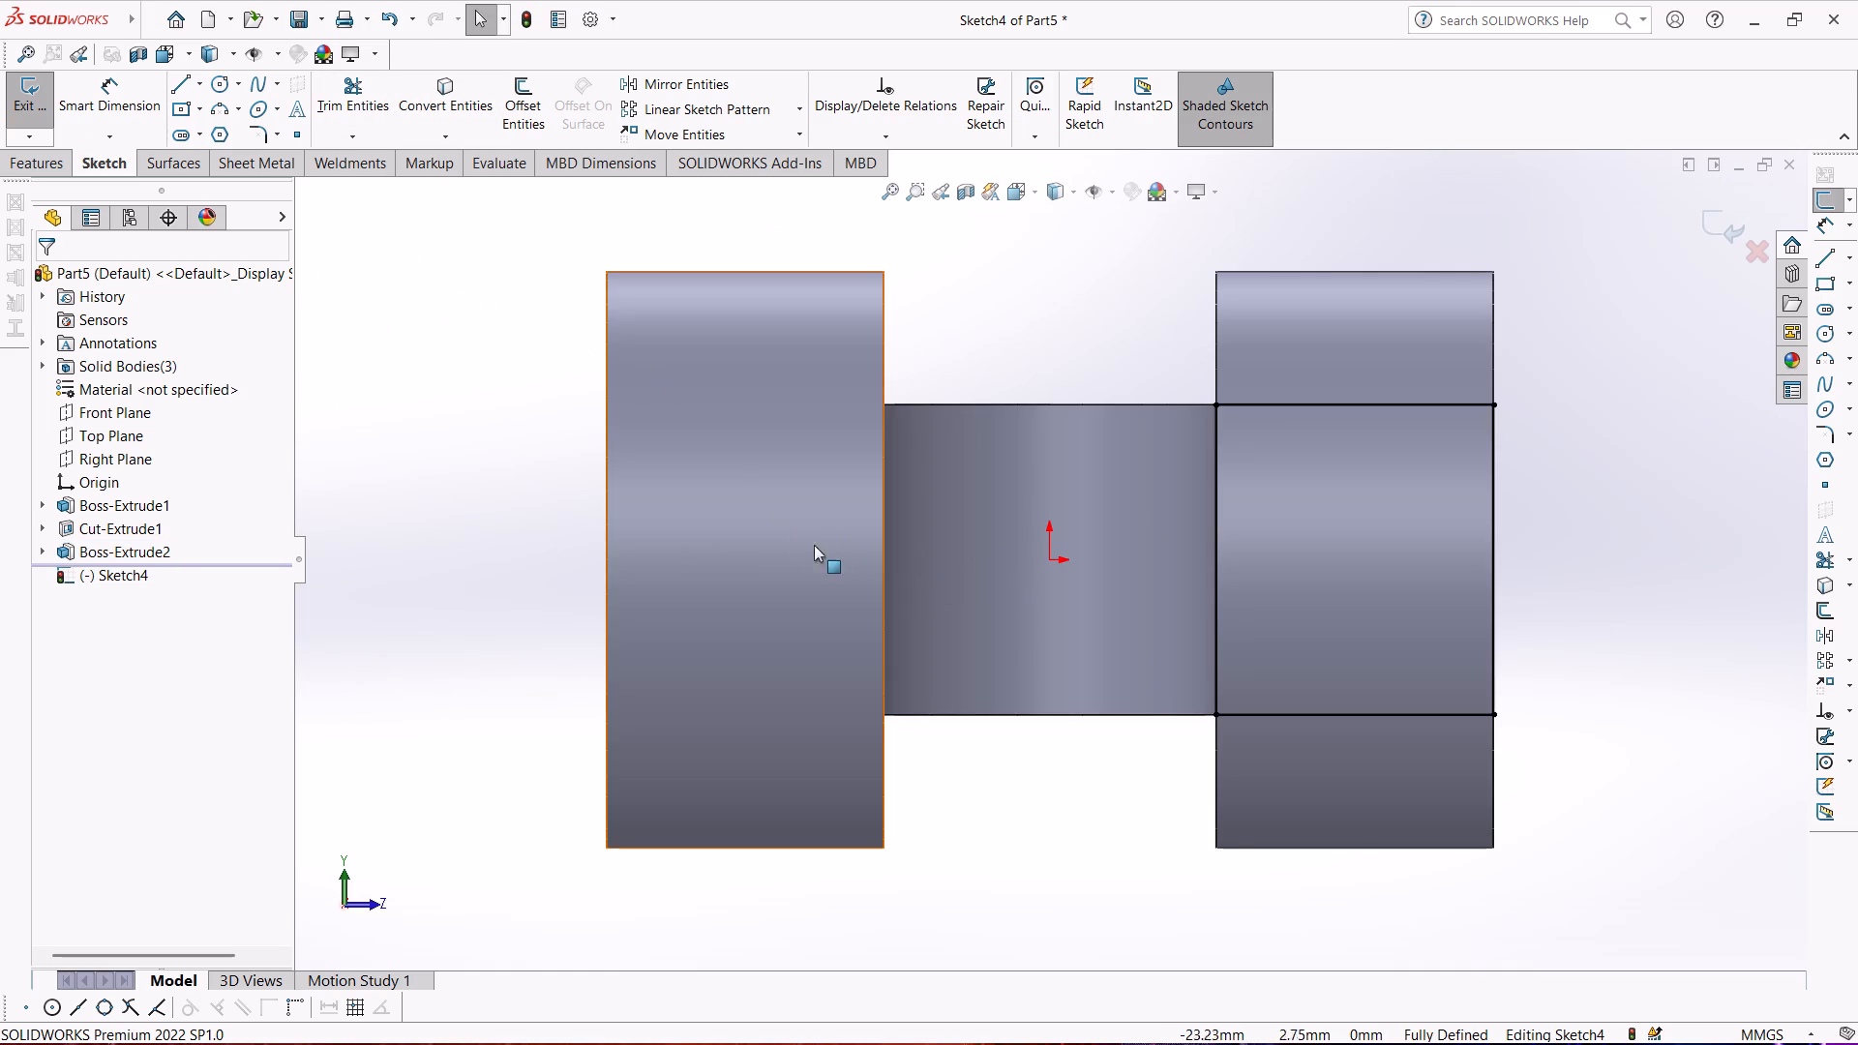
Convert the other fork arm's flat end face into the same sketch and close the sketch.
left_click(792, 570)
left_click(671, 573)
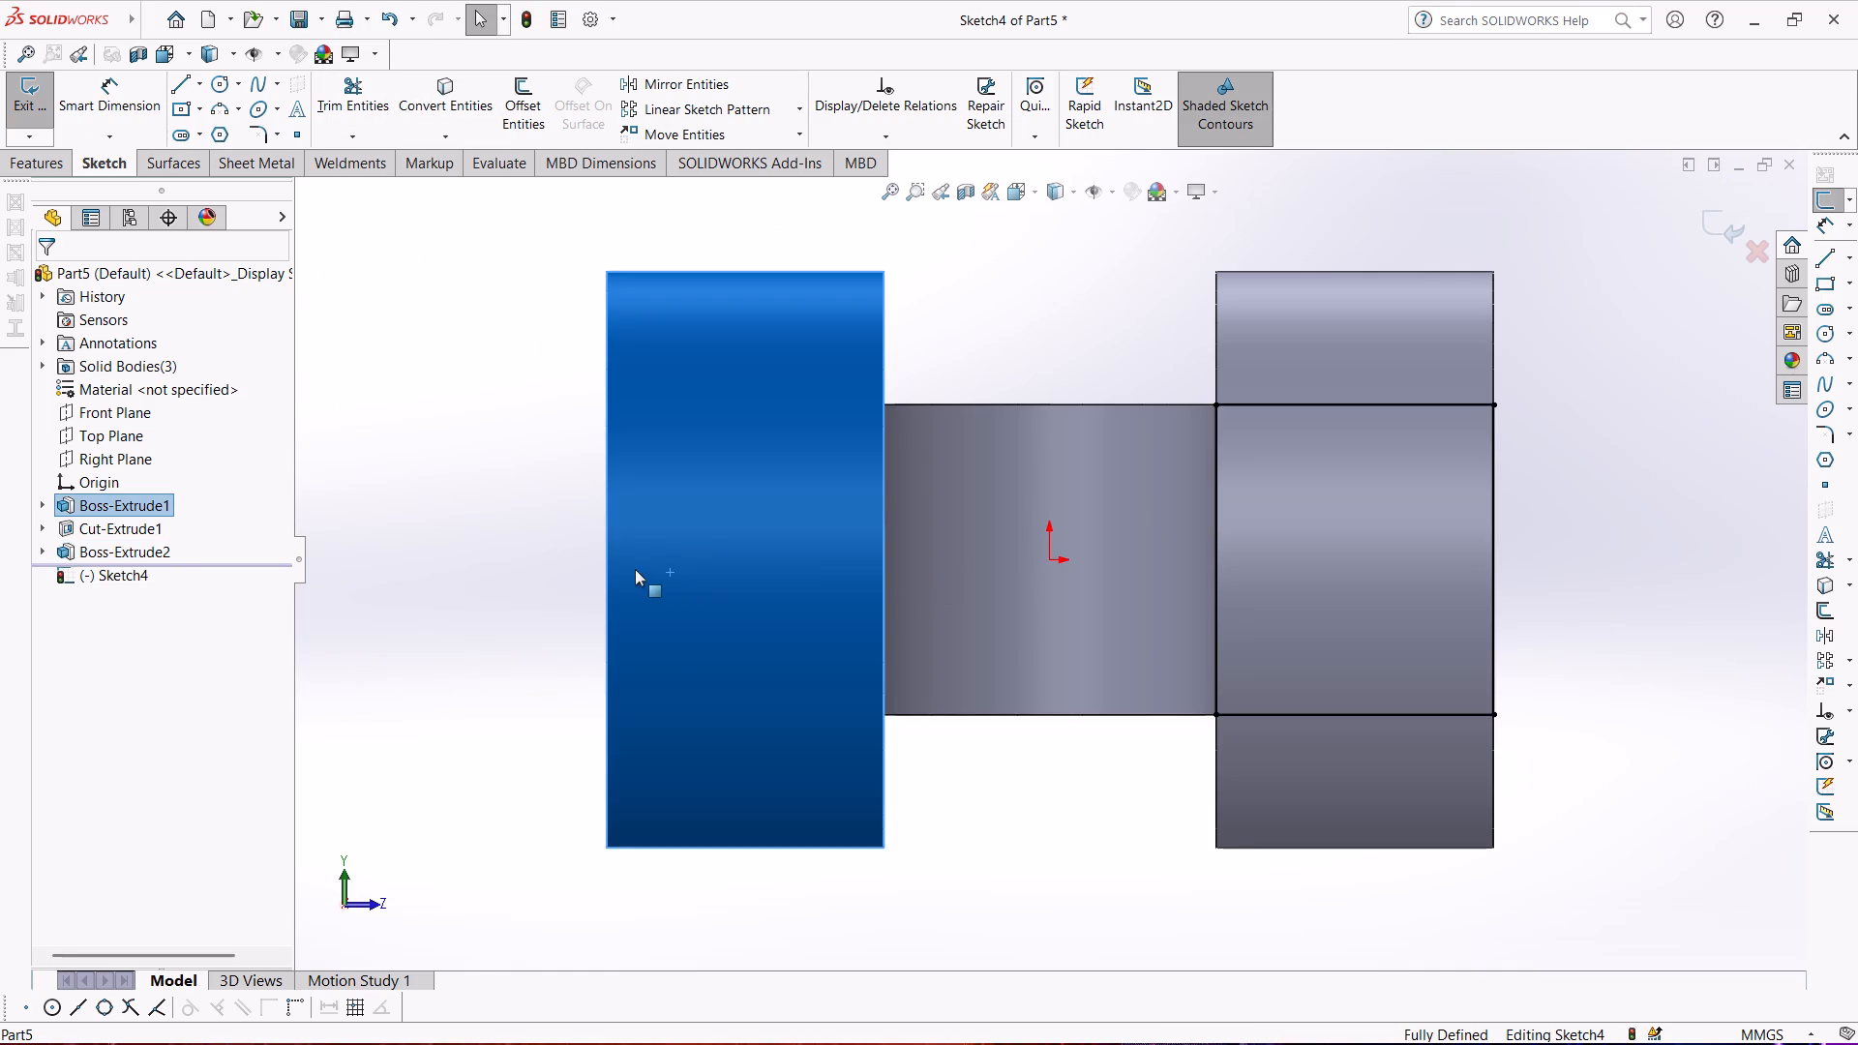
left_click(684, 508)
double_click(424, 470)
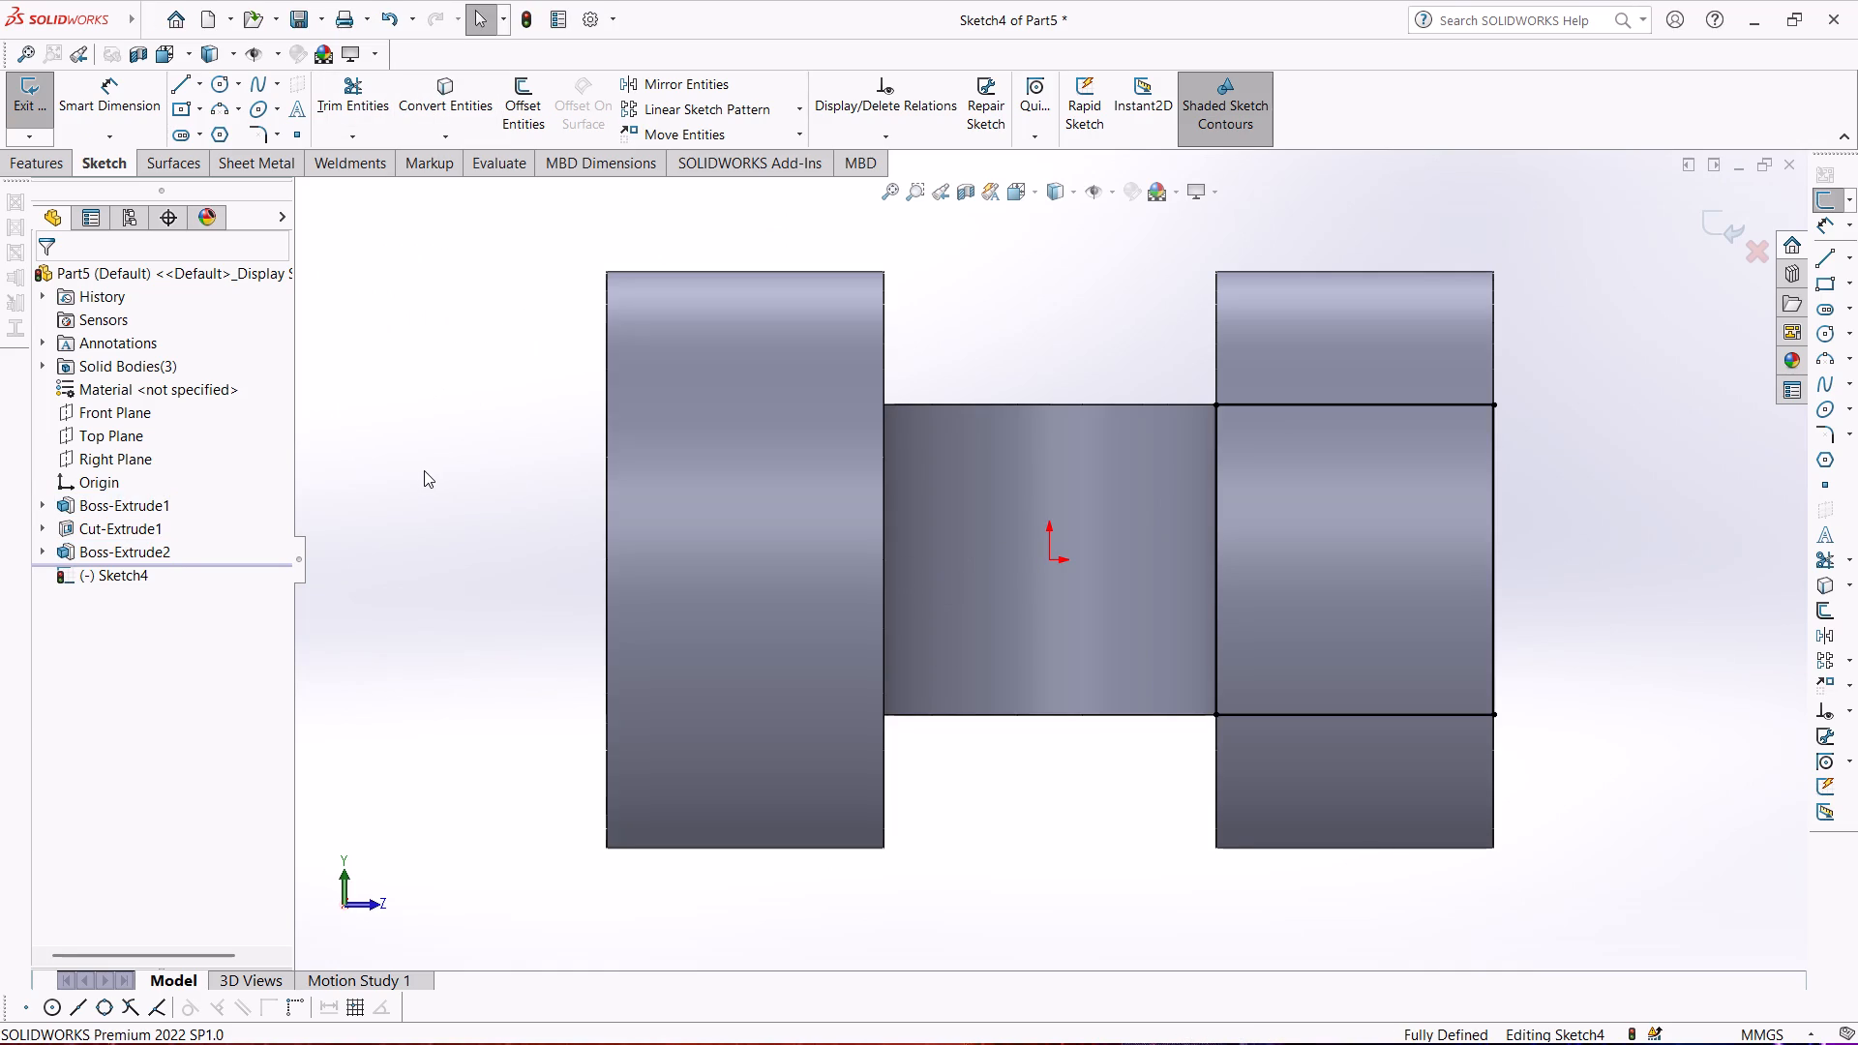
middle_click_drag(428, 469, 489, 704)
left_click(858, 760)
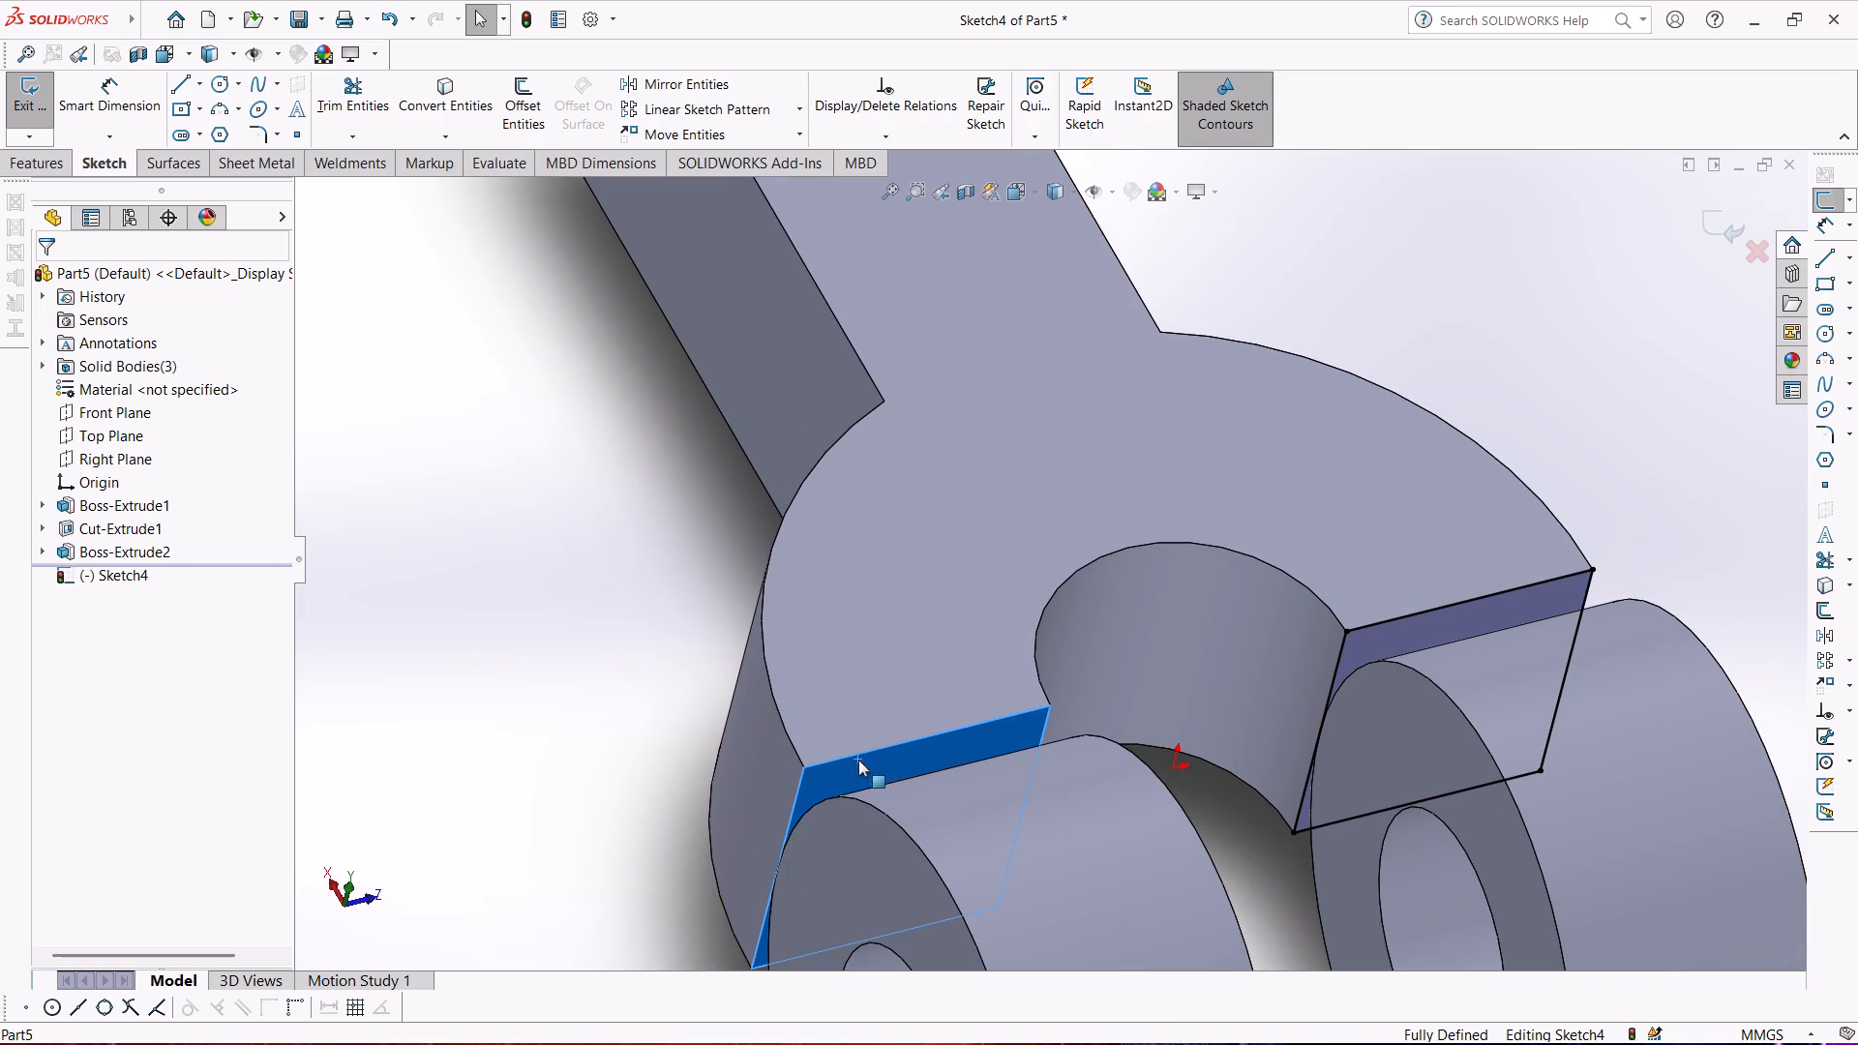
left_click(441, 81)
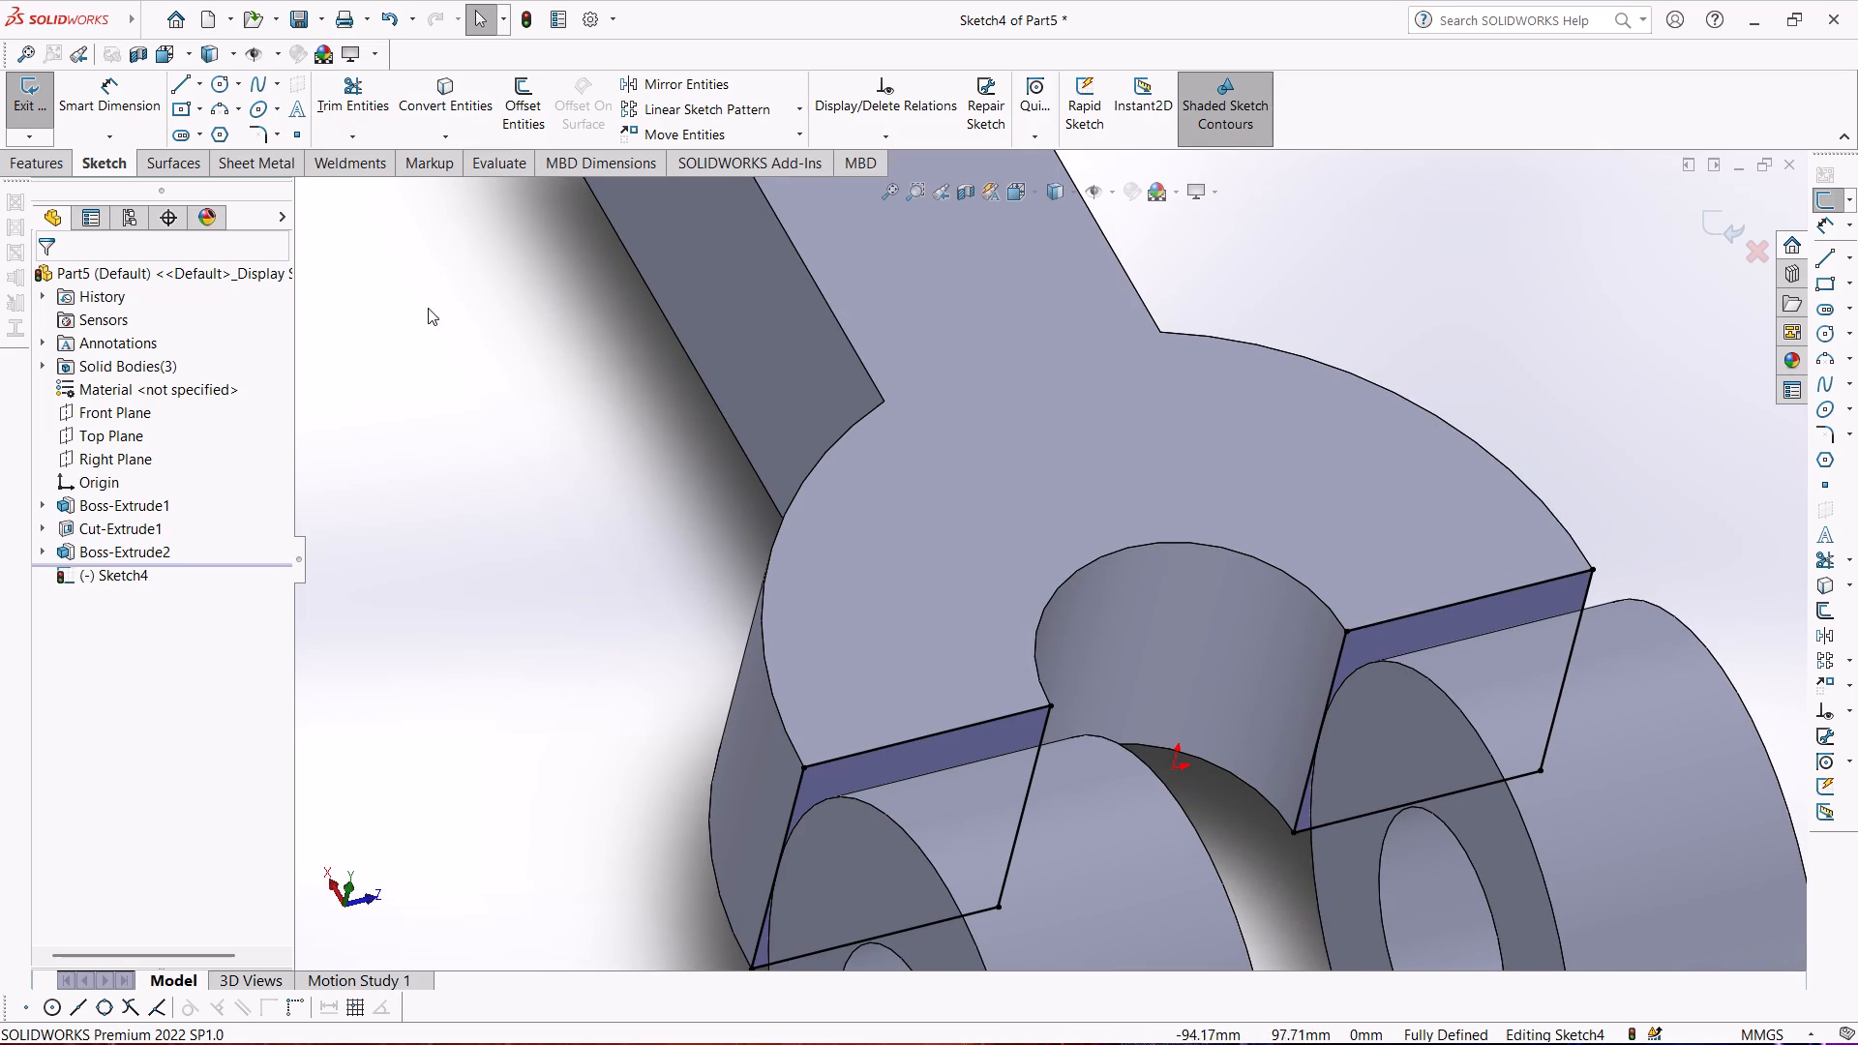
left_click(31, 97)
Start a boss extrusion of the arm end-face sketch and try the Up To Vertex and Up To Next end conditions.
left_click(39, 161)
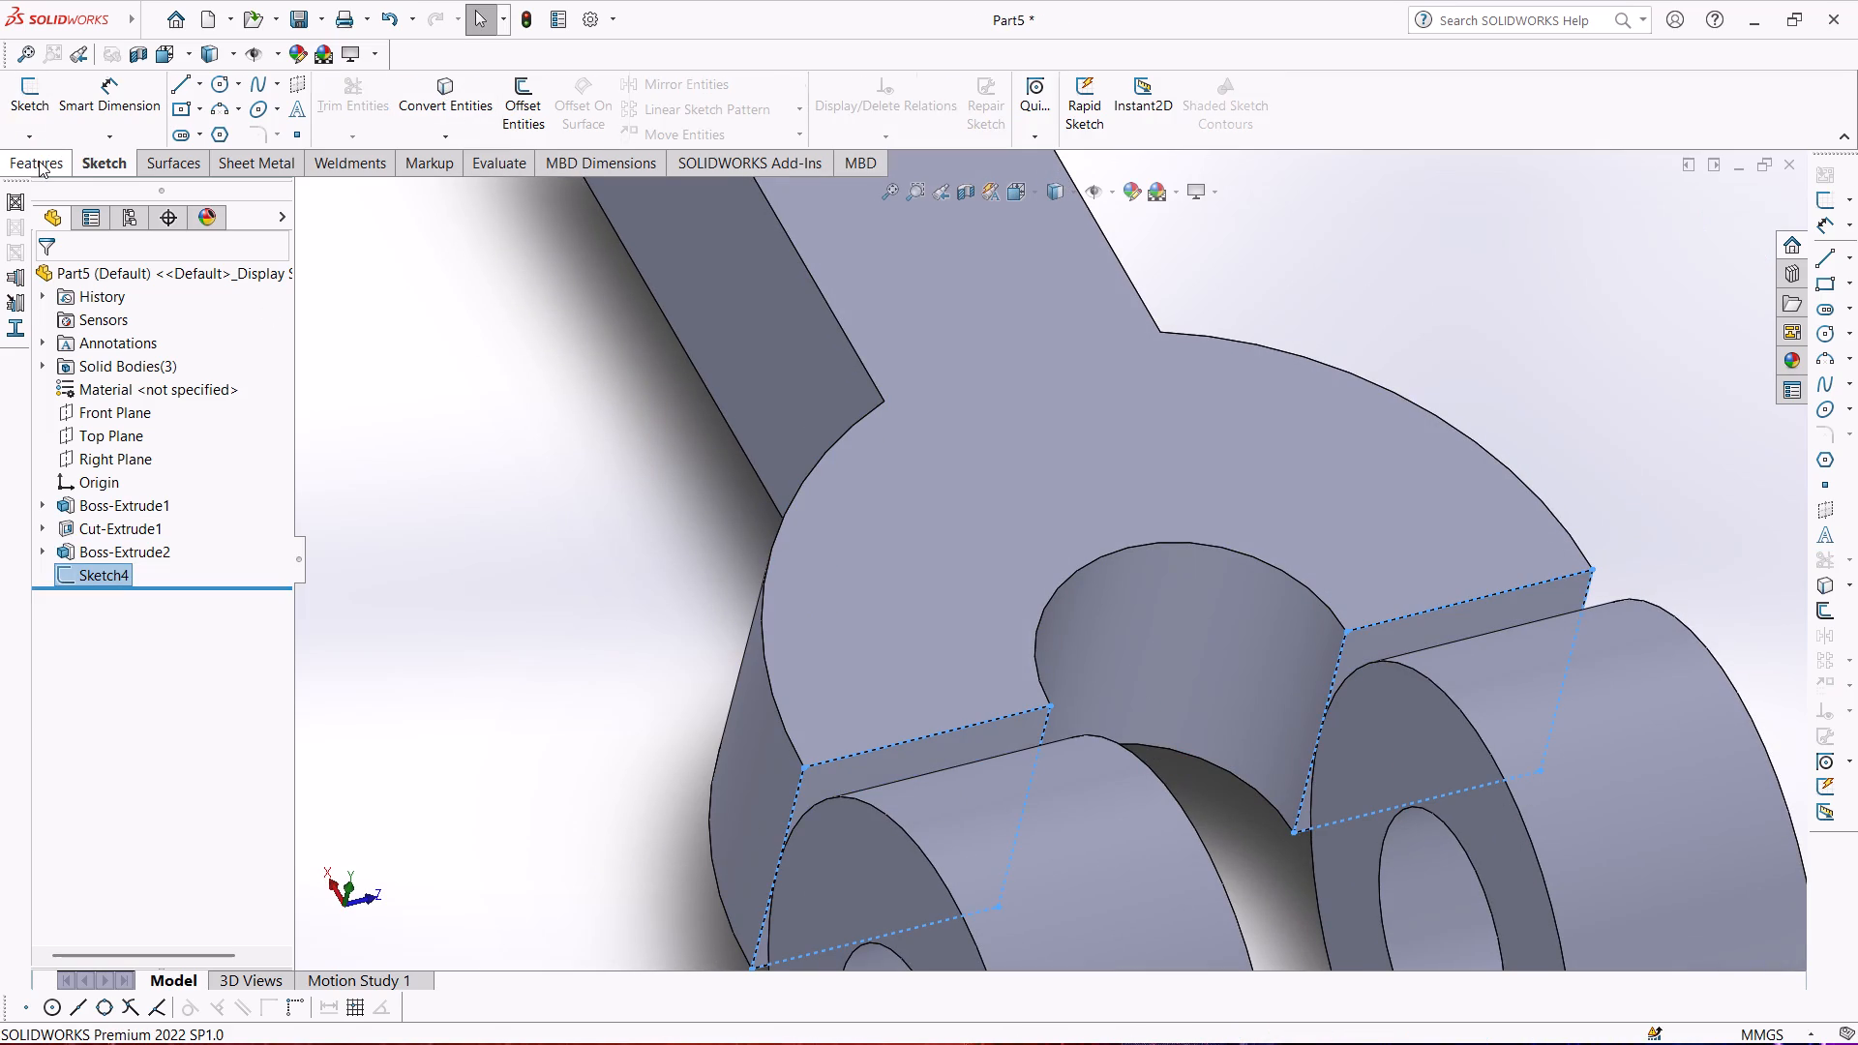
left_click(37, 94)
middle_click_drag(303, 402, 327, 427)
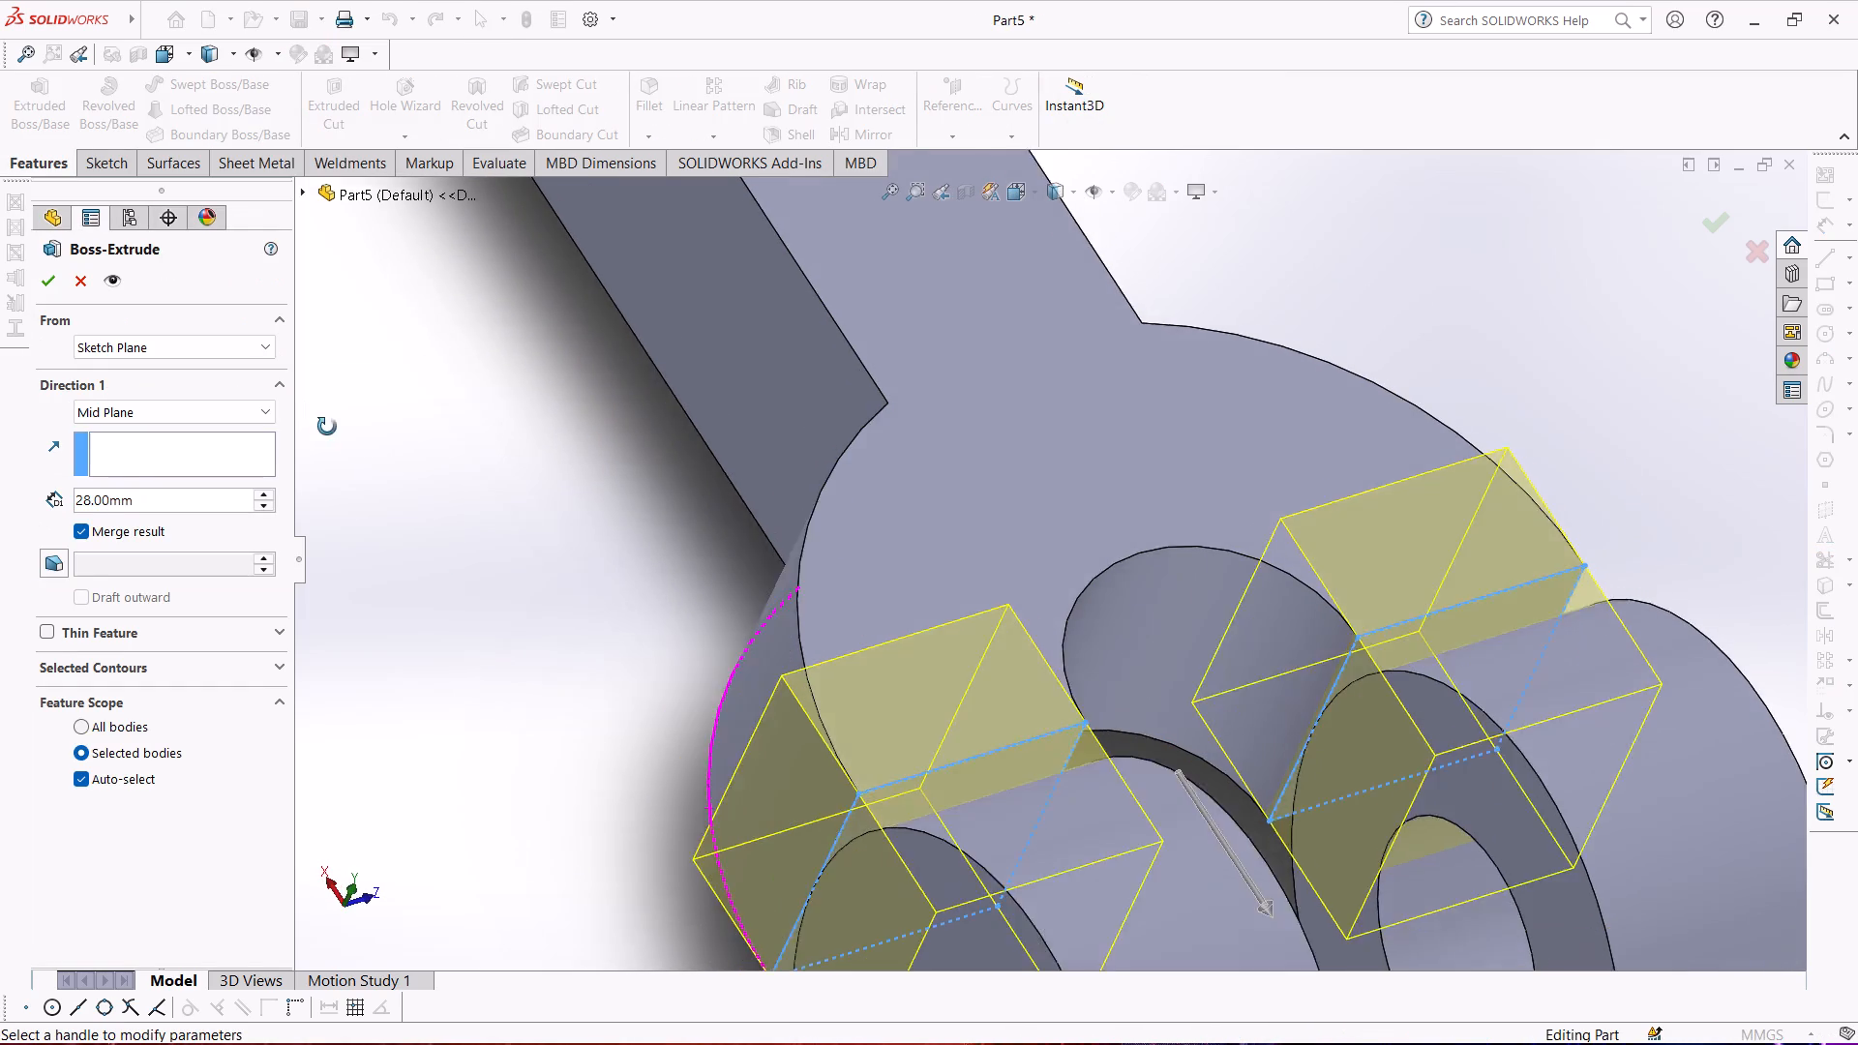
middle_click_drag(327, 427, 417, 494)
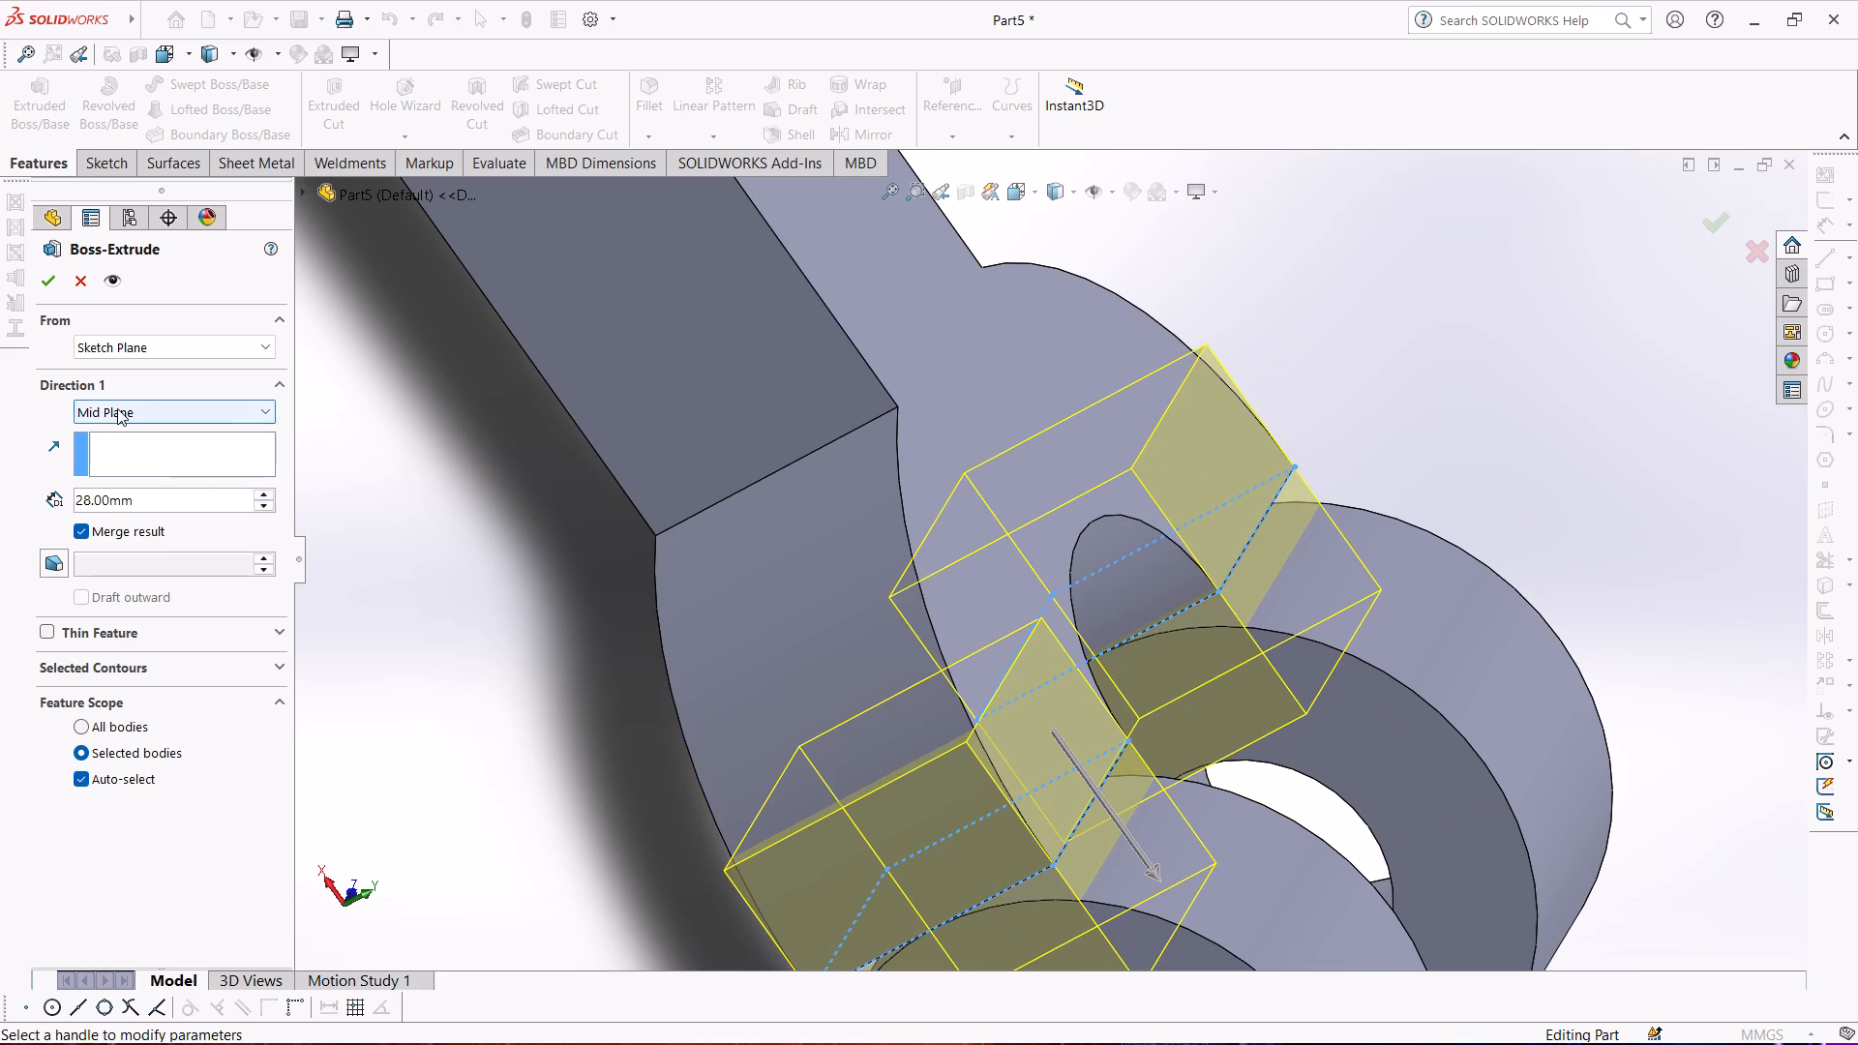
left_click(117, 408)
left_click(136, 487)
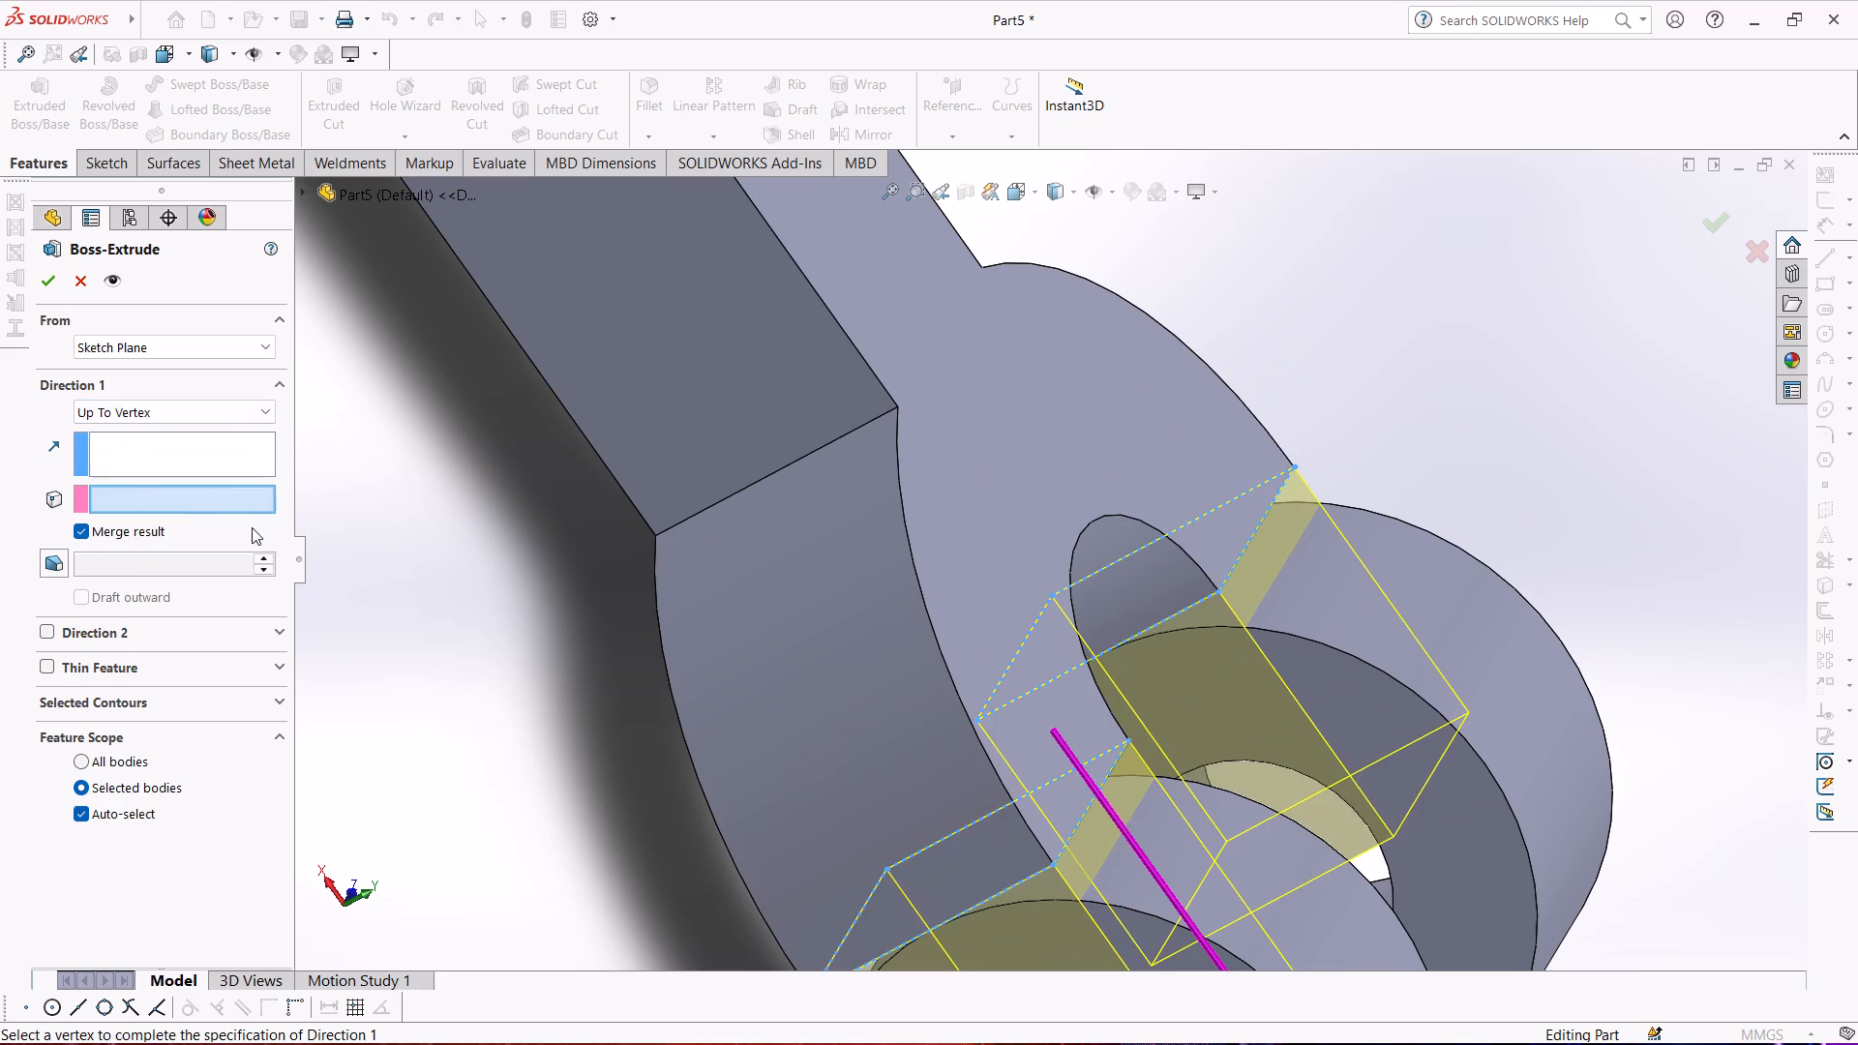
middle_click_drag(314, 538, 275, 532)
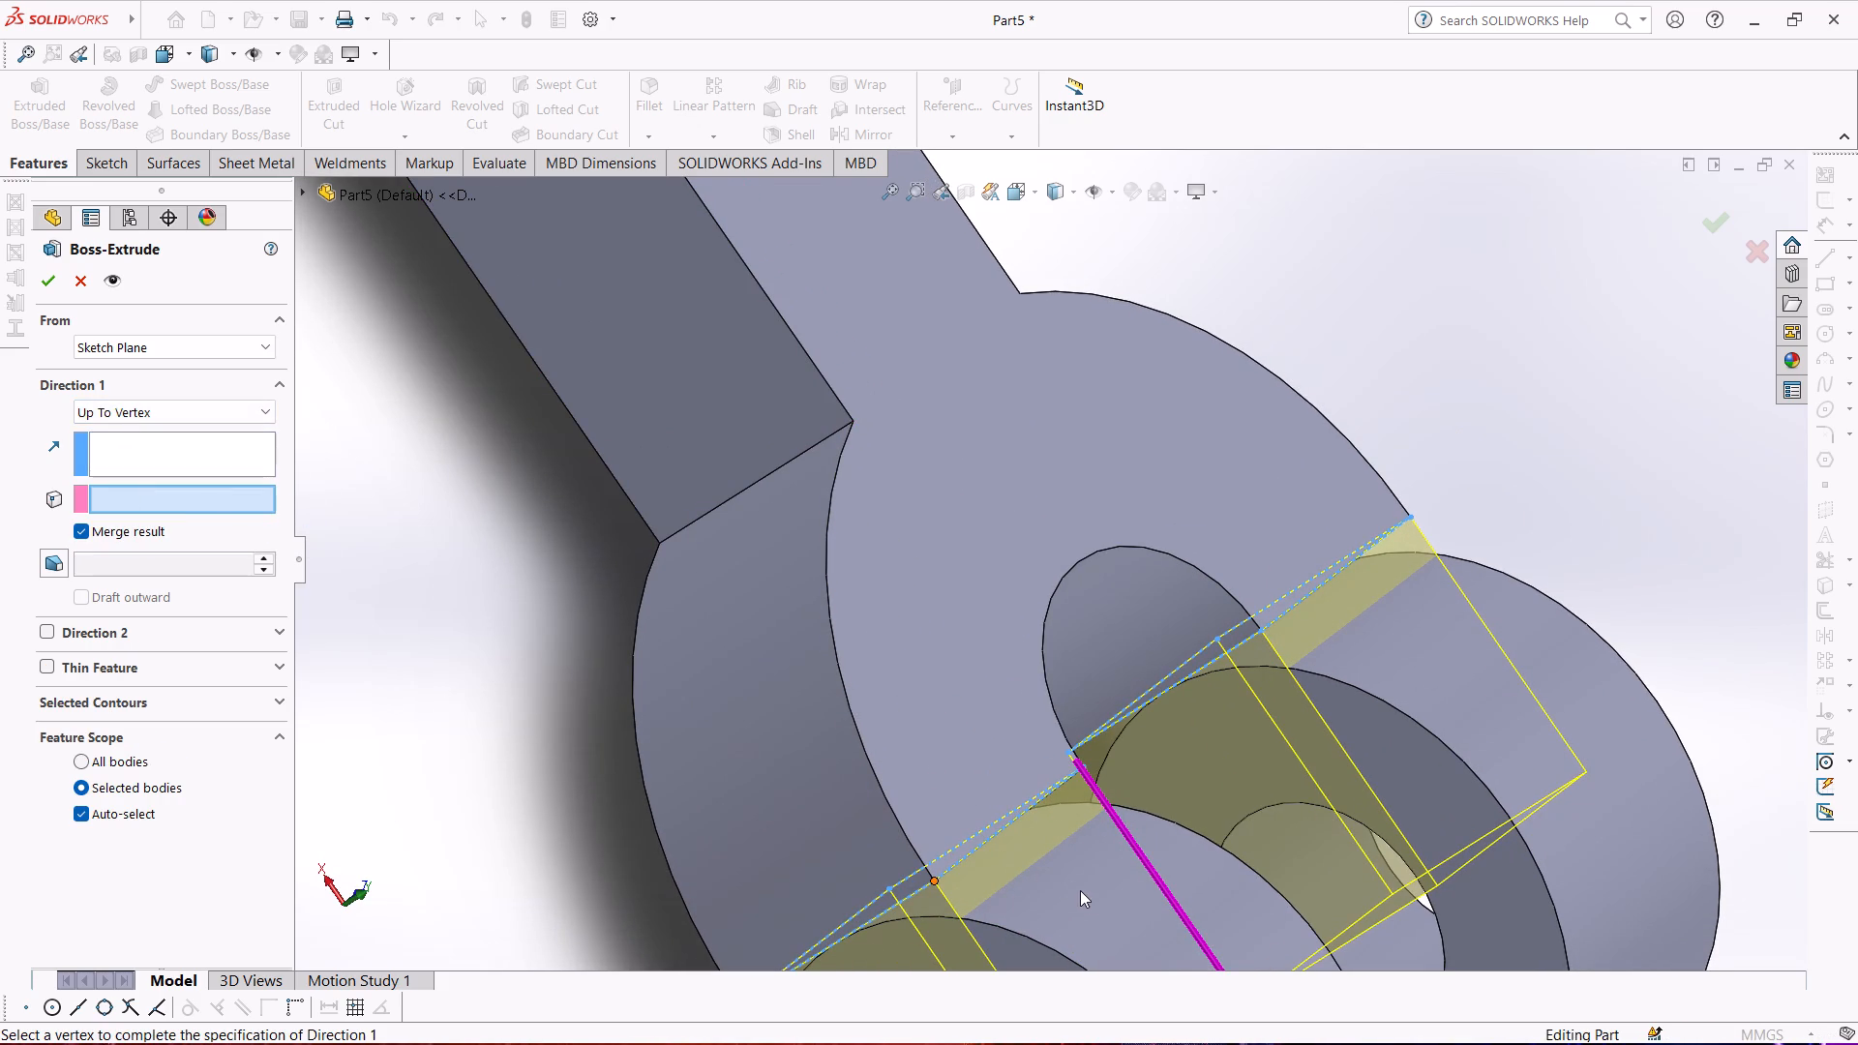
middle_click_drag(484, 710, 474, 557)
scroll(484, 710, "up", 1)
left_click(170, 418)
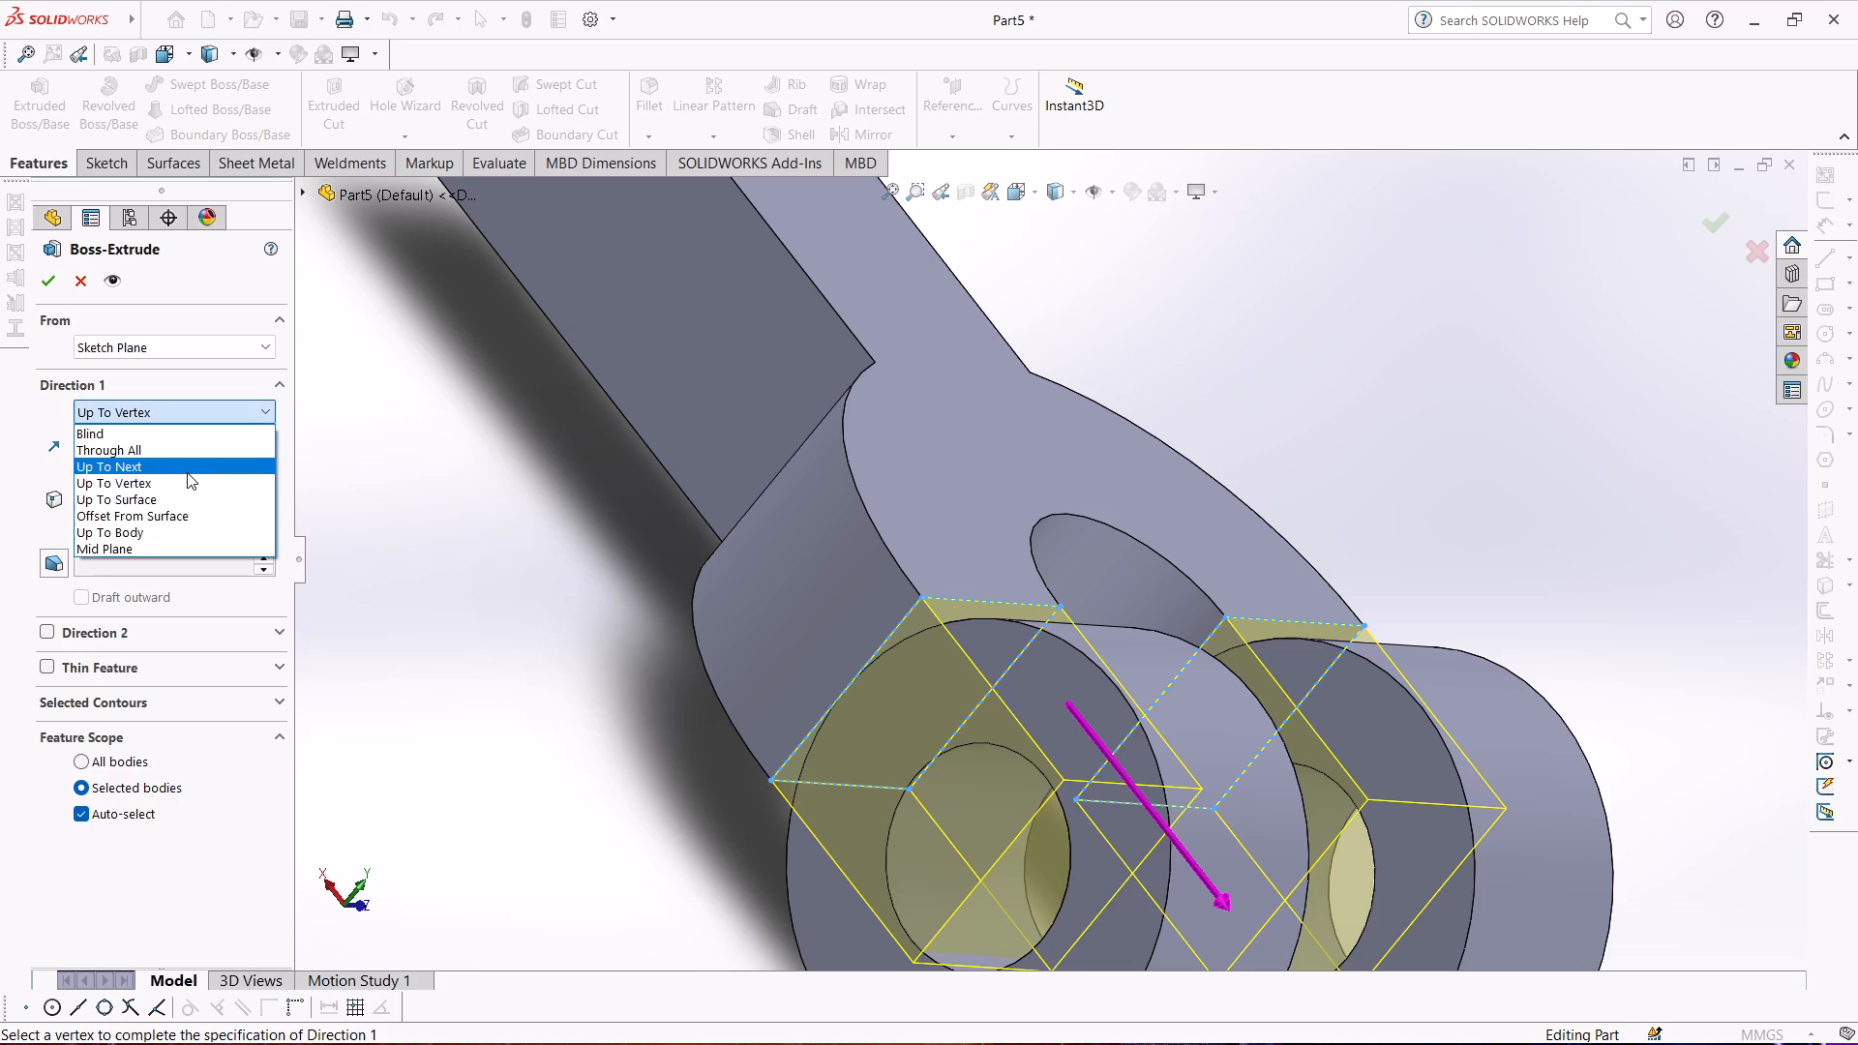
left_click(187, 472)
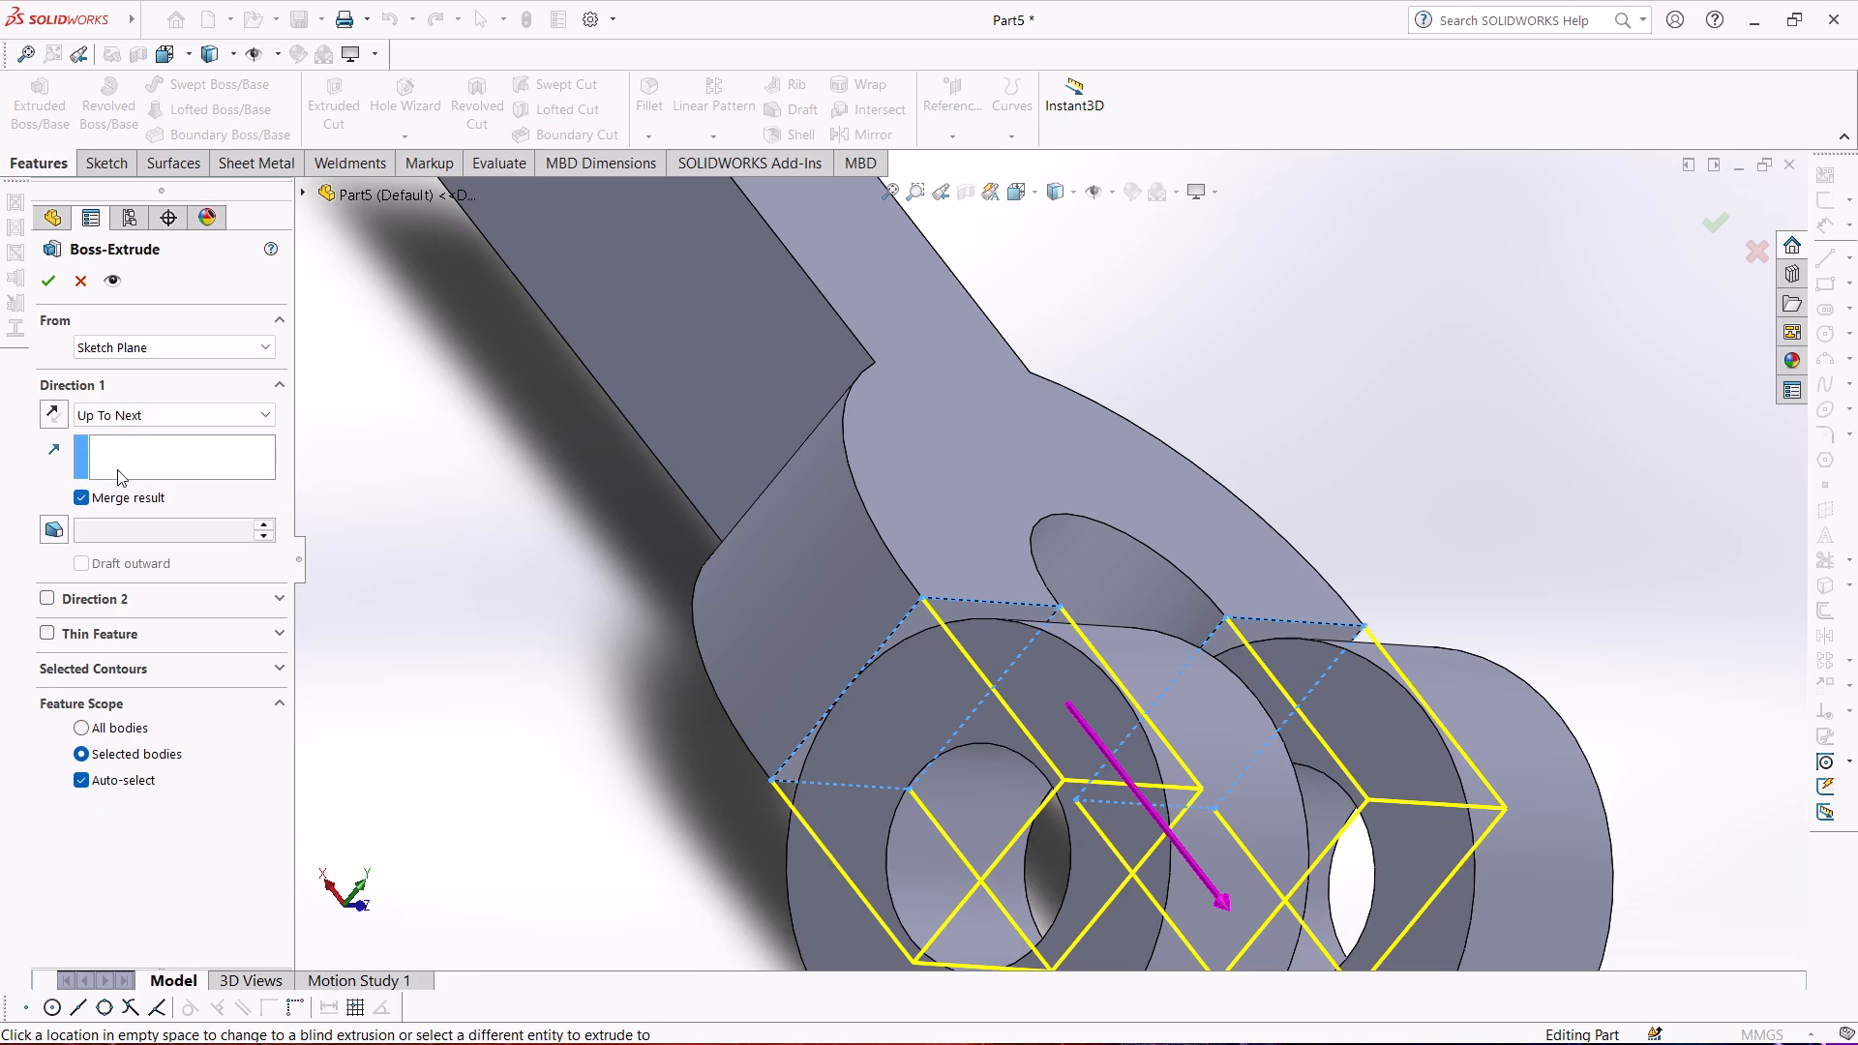
Extrude both arm end profiles Up To Surface, ending at an eye's outer cylindrical face, with merged result.
left_click(156, 417)
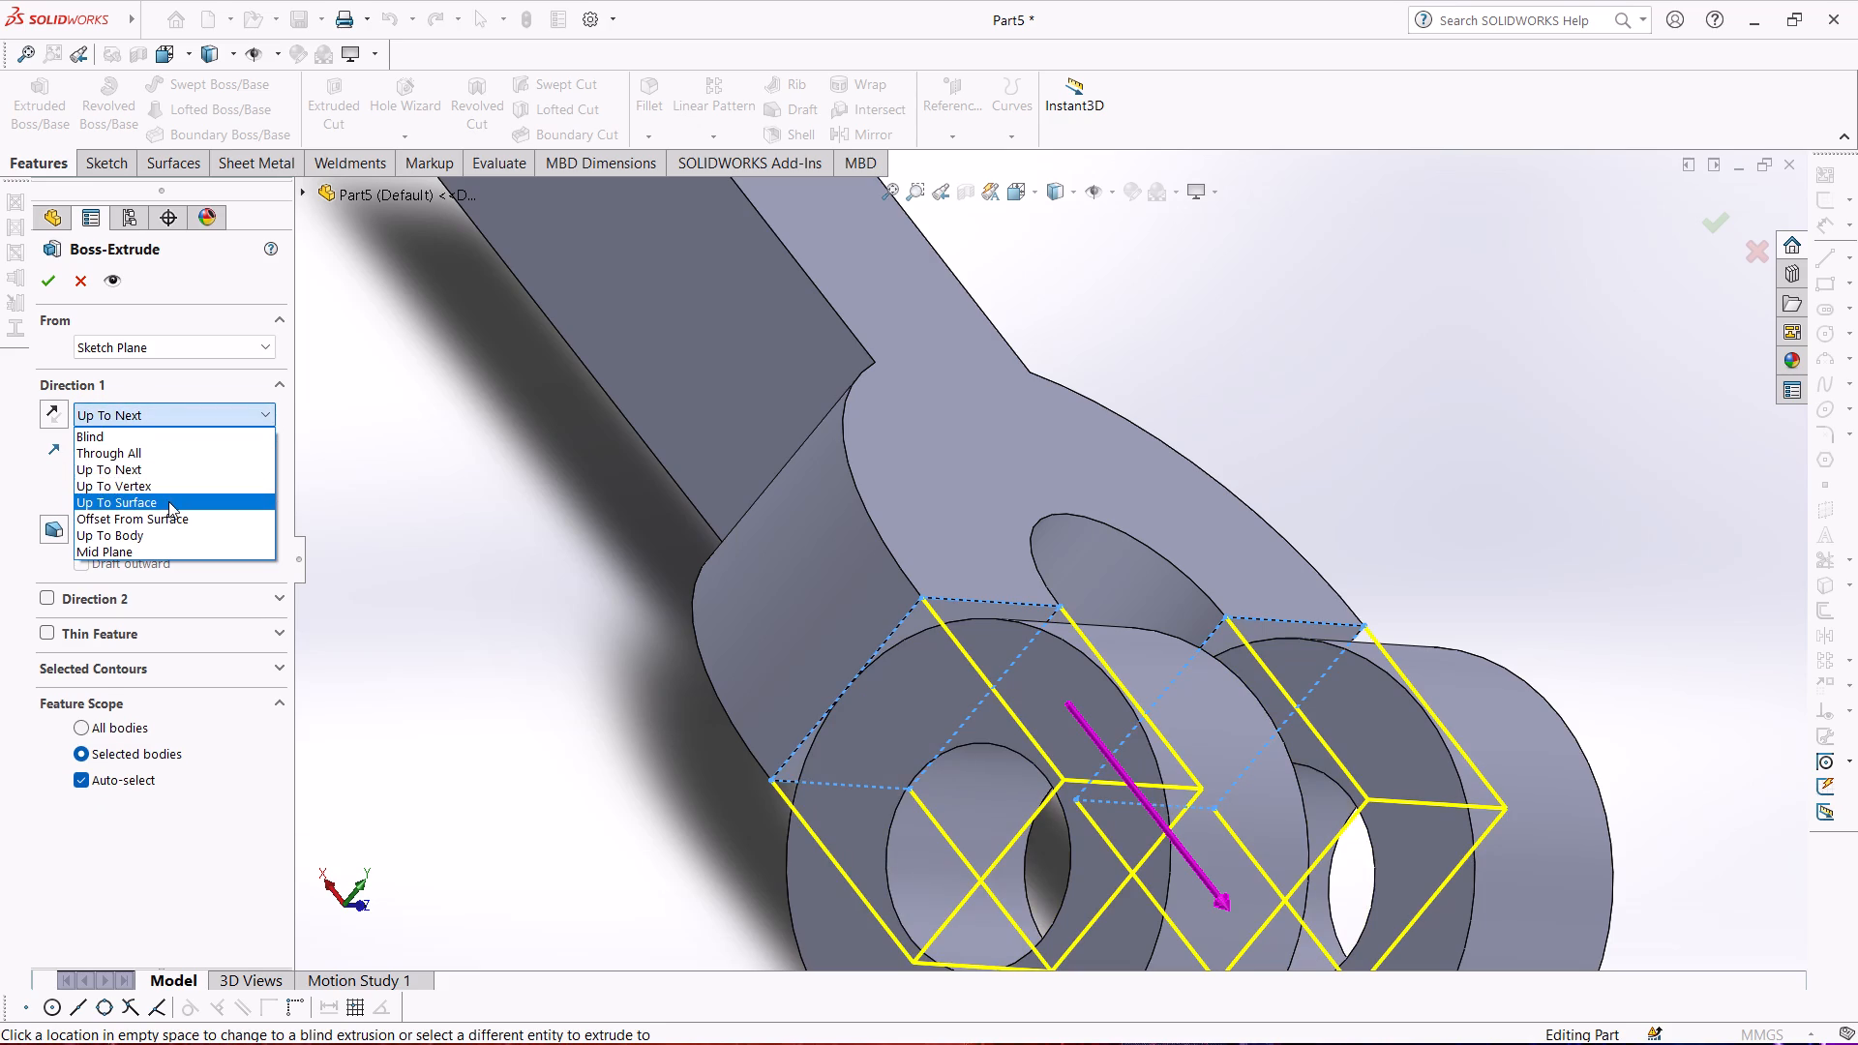
left_click(168, 501)
middle_click_drag(285, 508, 354, 622)
middle_click_drag(404, 530, 446, 625)
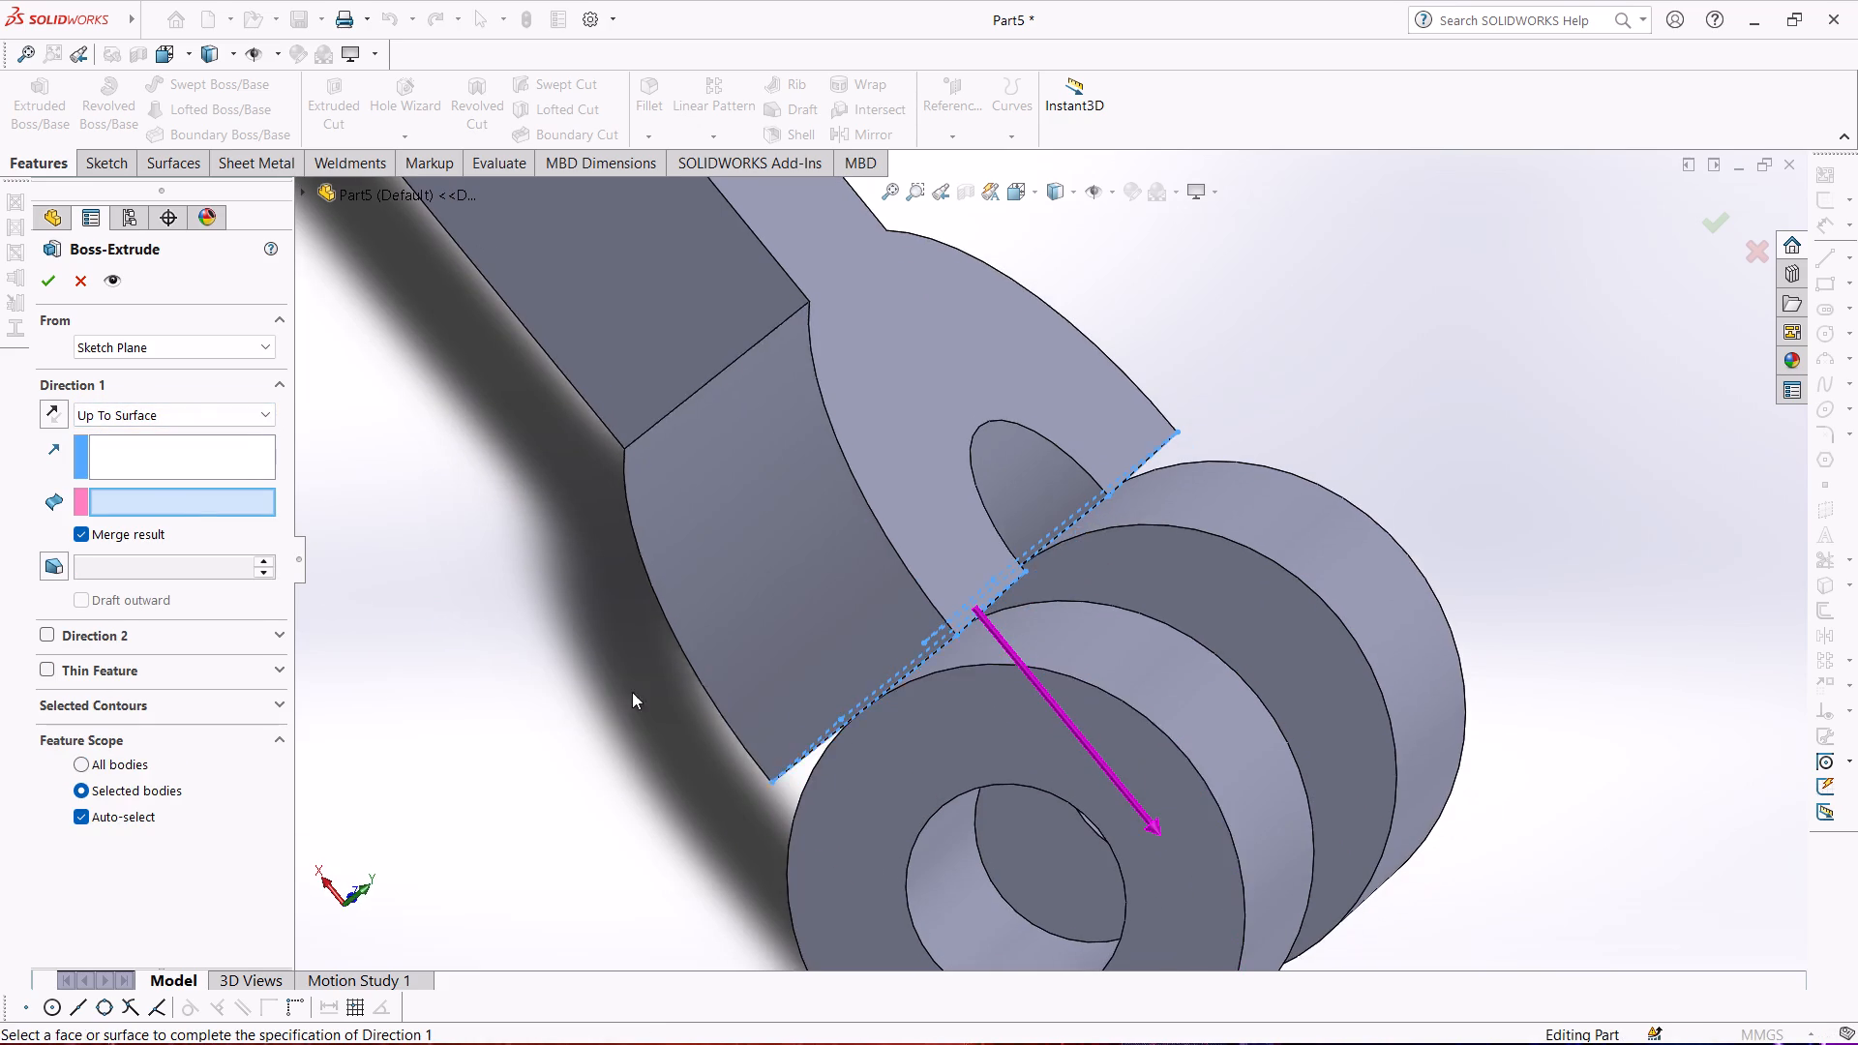
left_click(1094, 630)
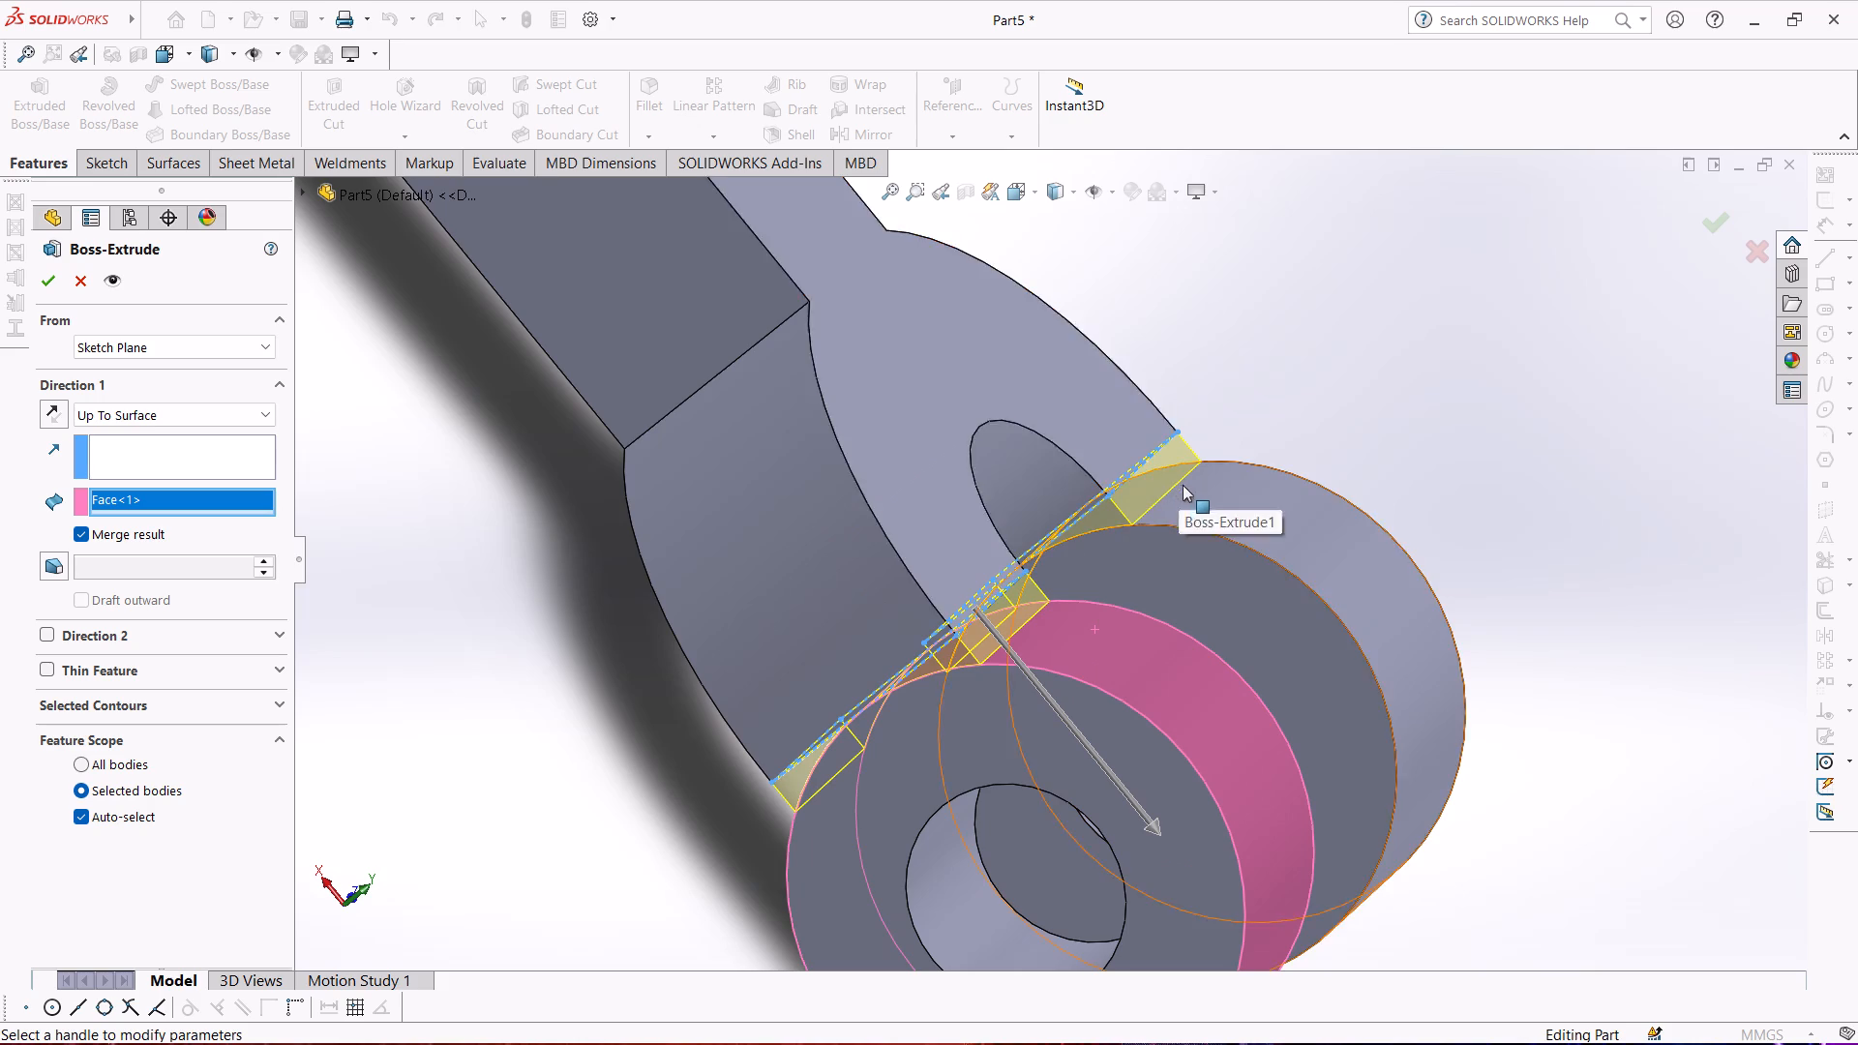
middle_click_drag(638, 657, 525, 599)
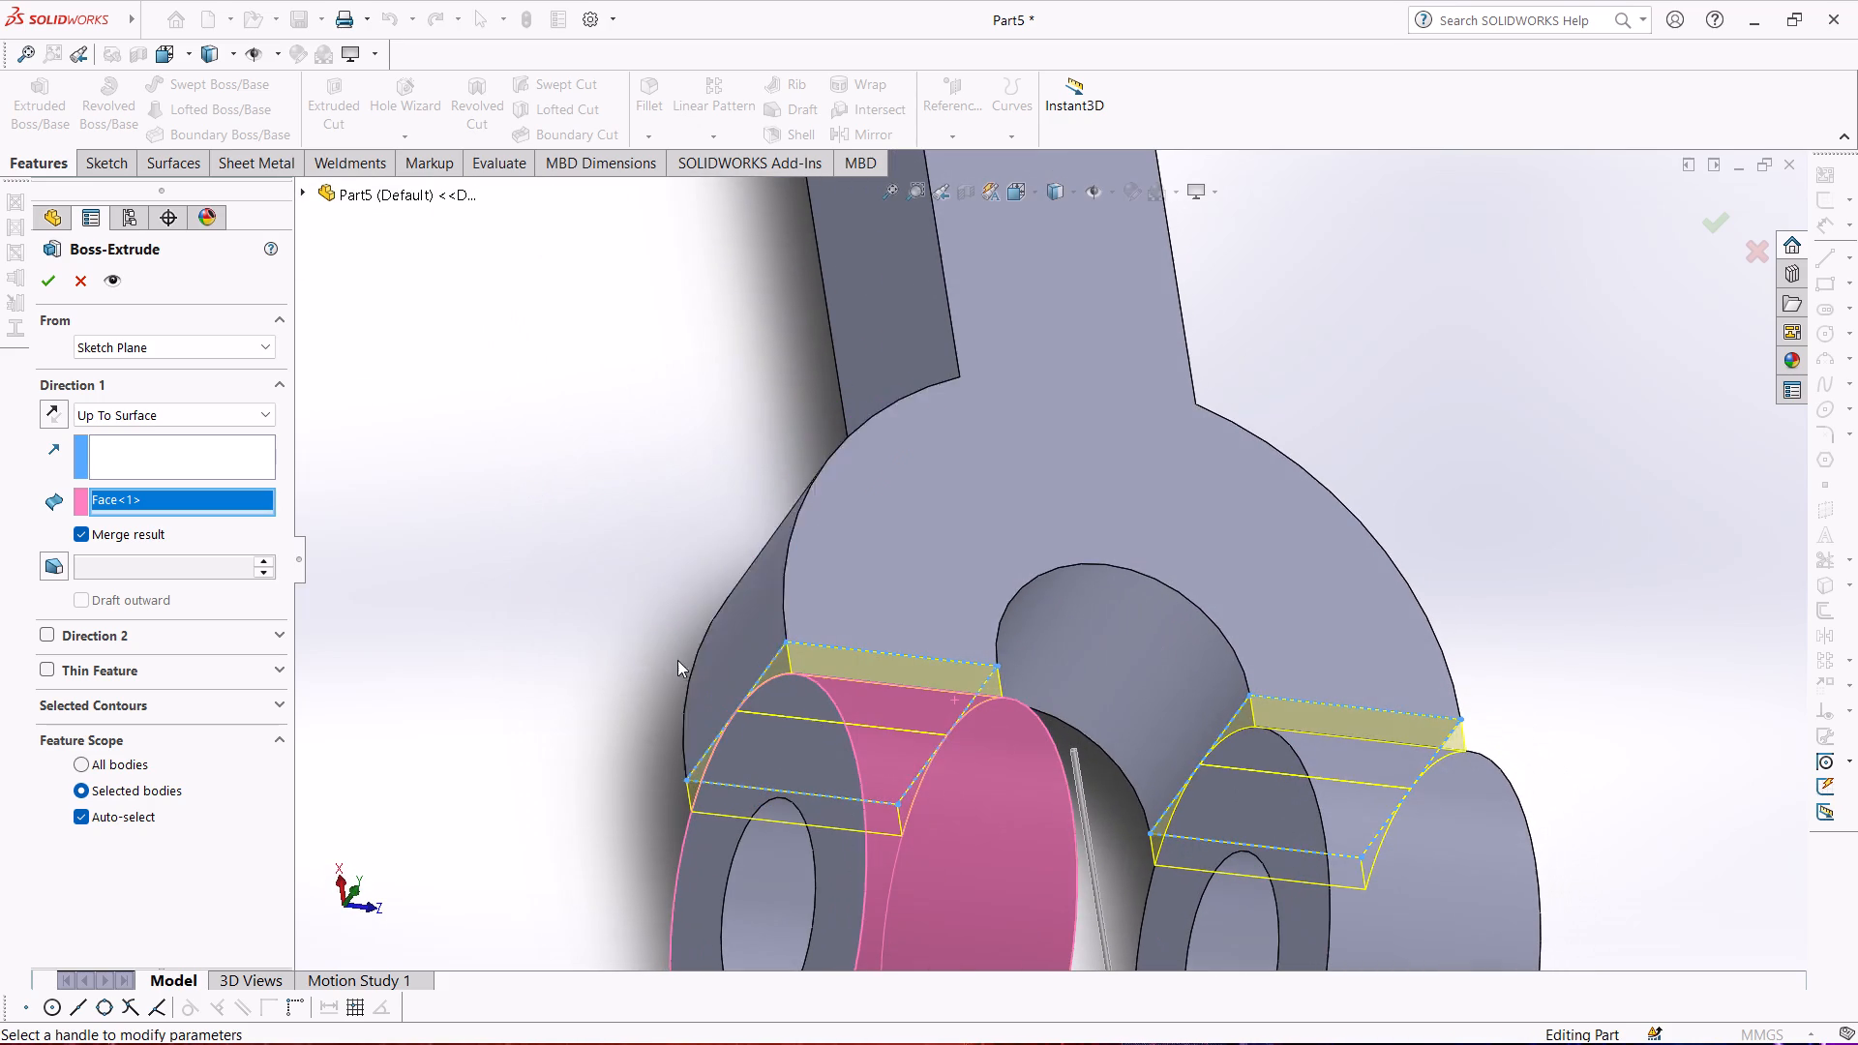
left_click(1381, 777)
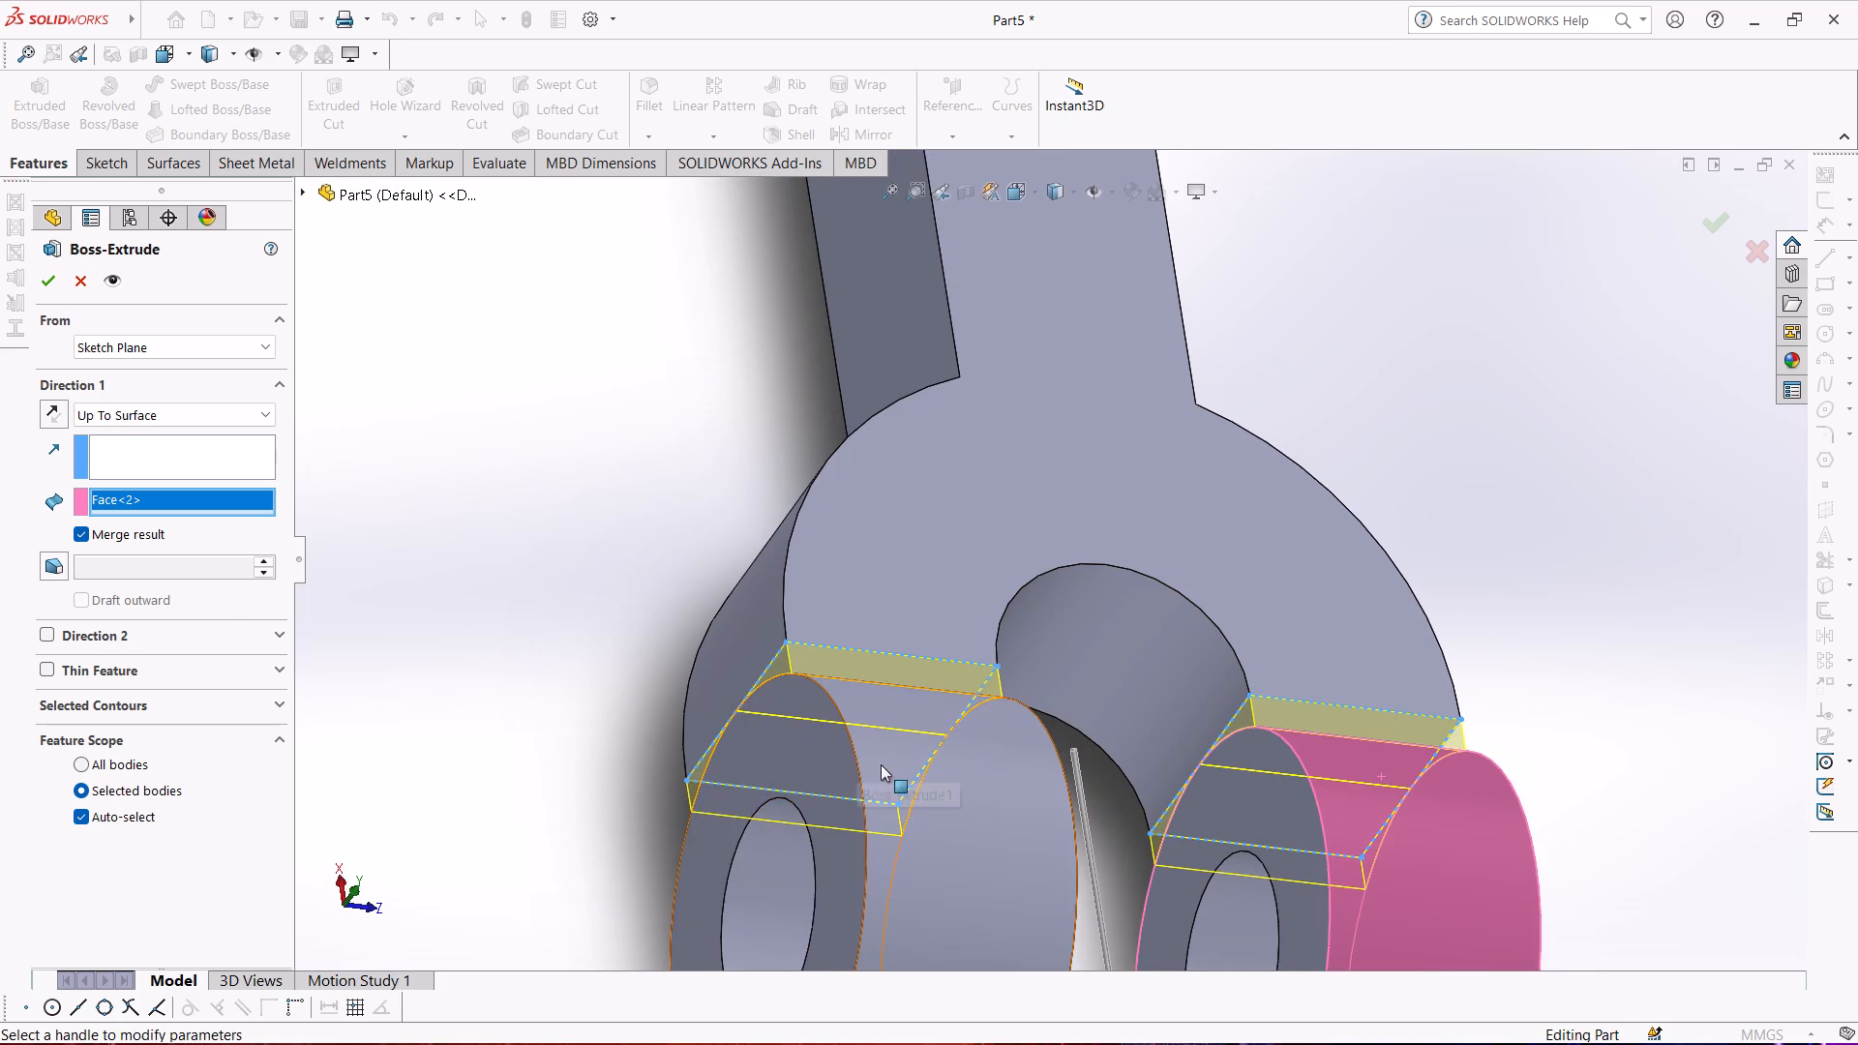
left_click(45, 280)
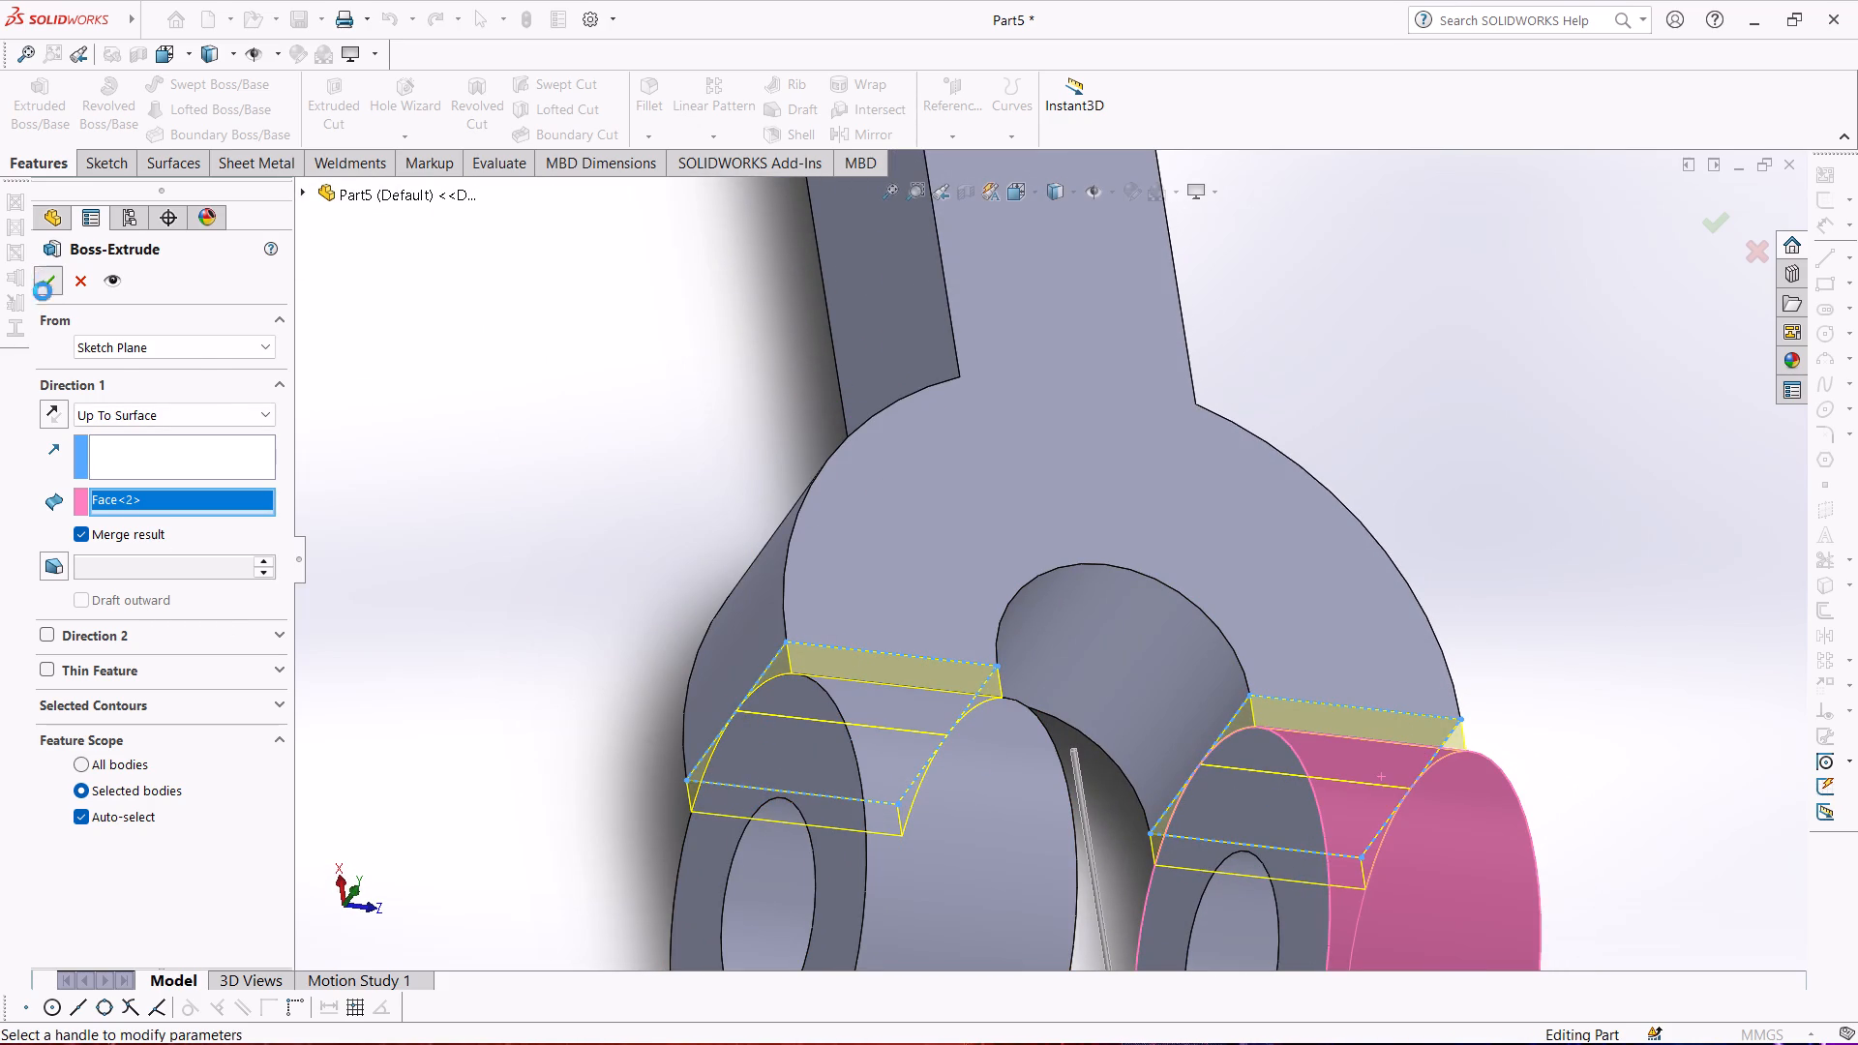
Examine the fork from several angles, checking the joints between arms and eyes and the shank's end face.
middle_click_drag(395, 616, 429, 726)
scroll(454, 733, "up", 1)
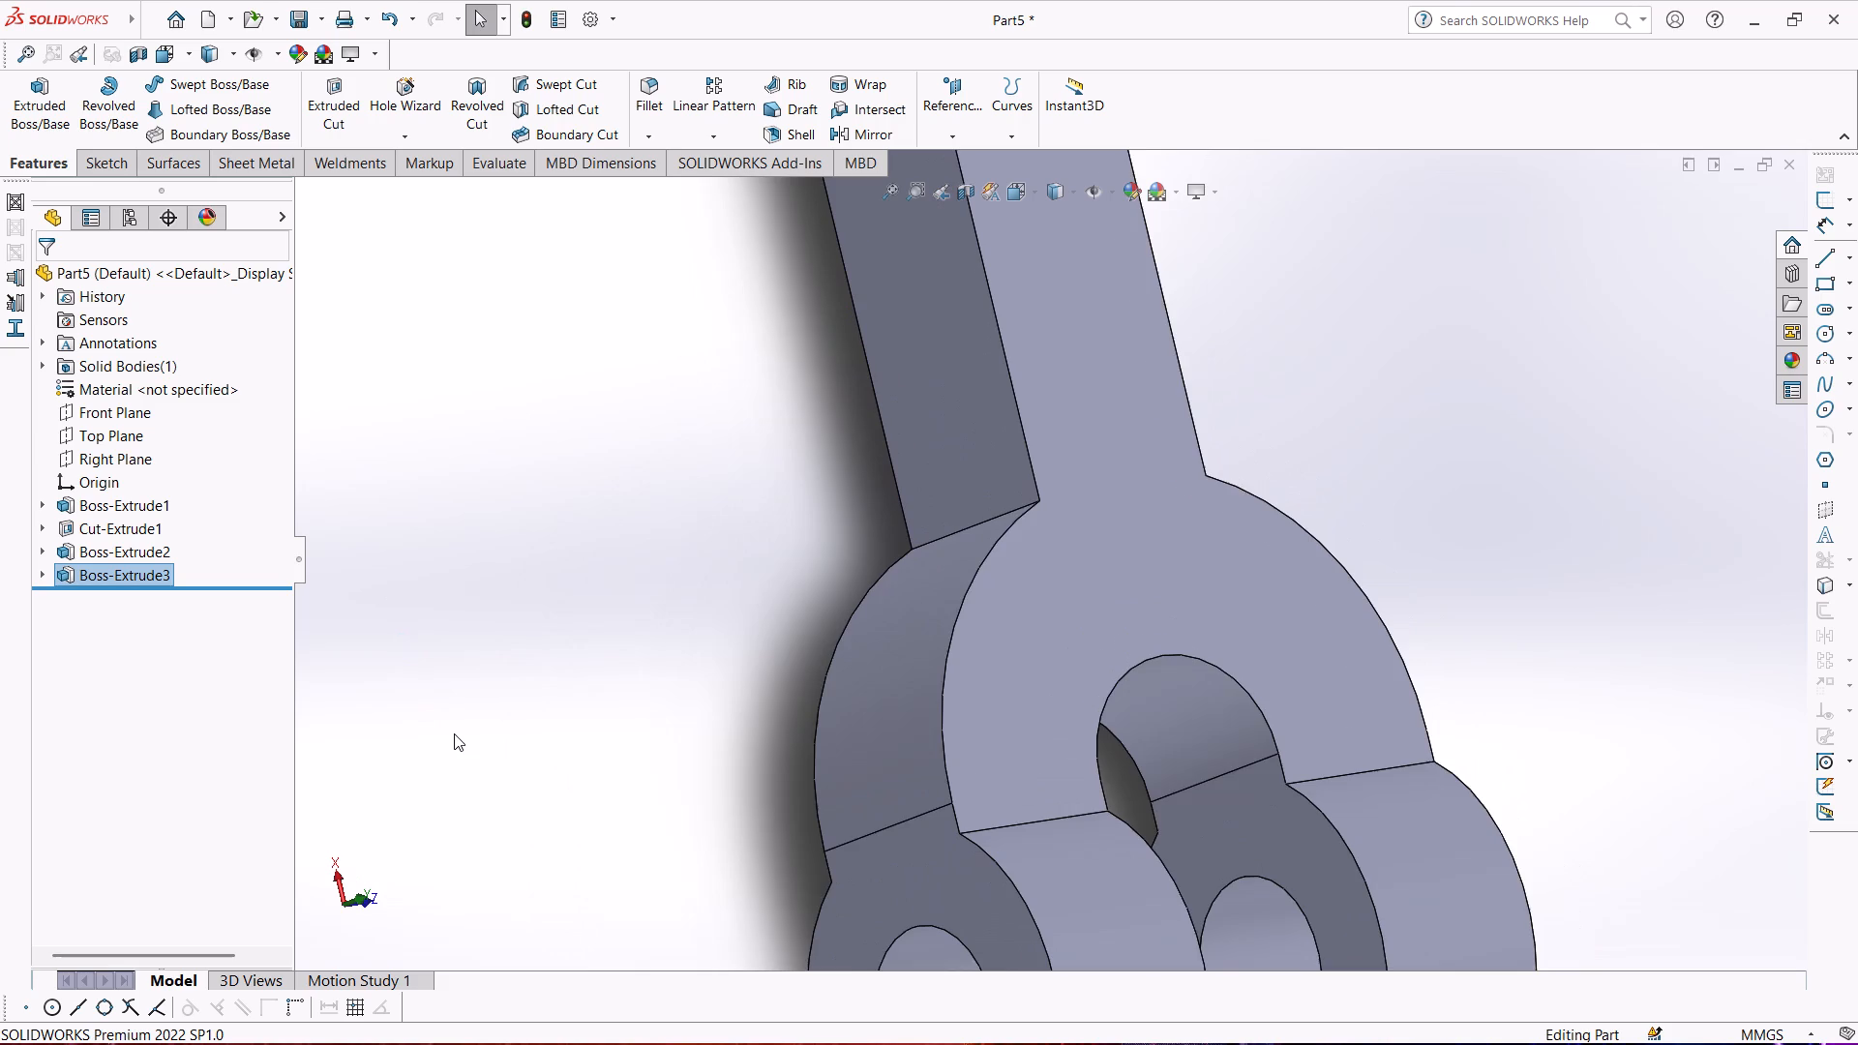
scroll(454, 733, "up", 1)
scroll(1222, 707, "down", 4)
middle_click_drag(1149, 730, 872, 599)
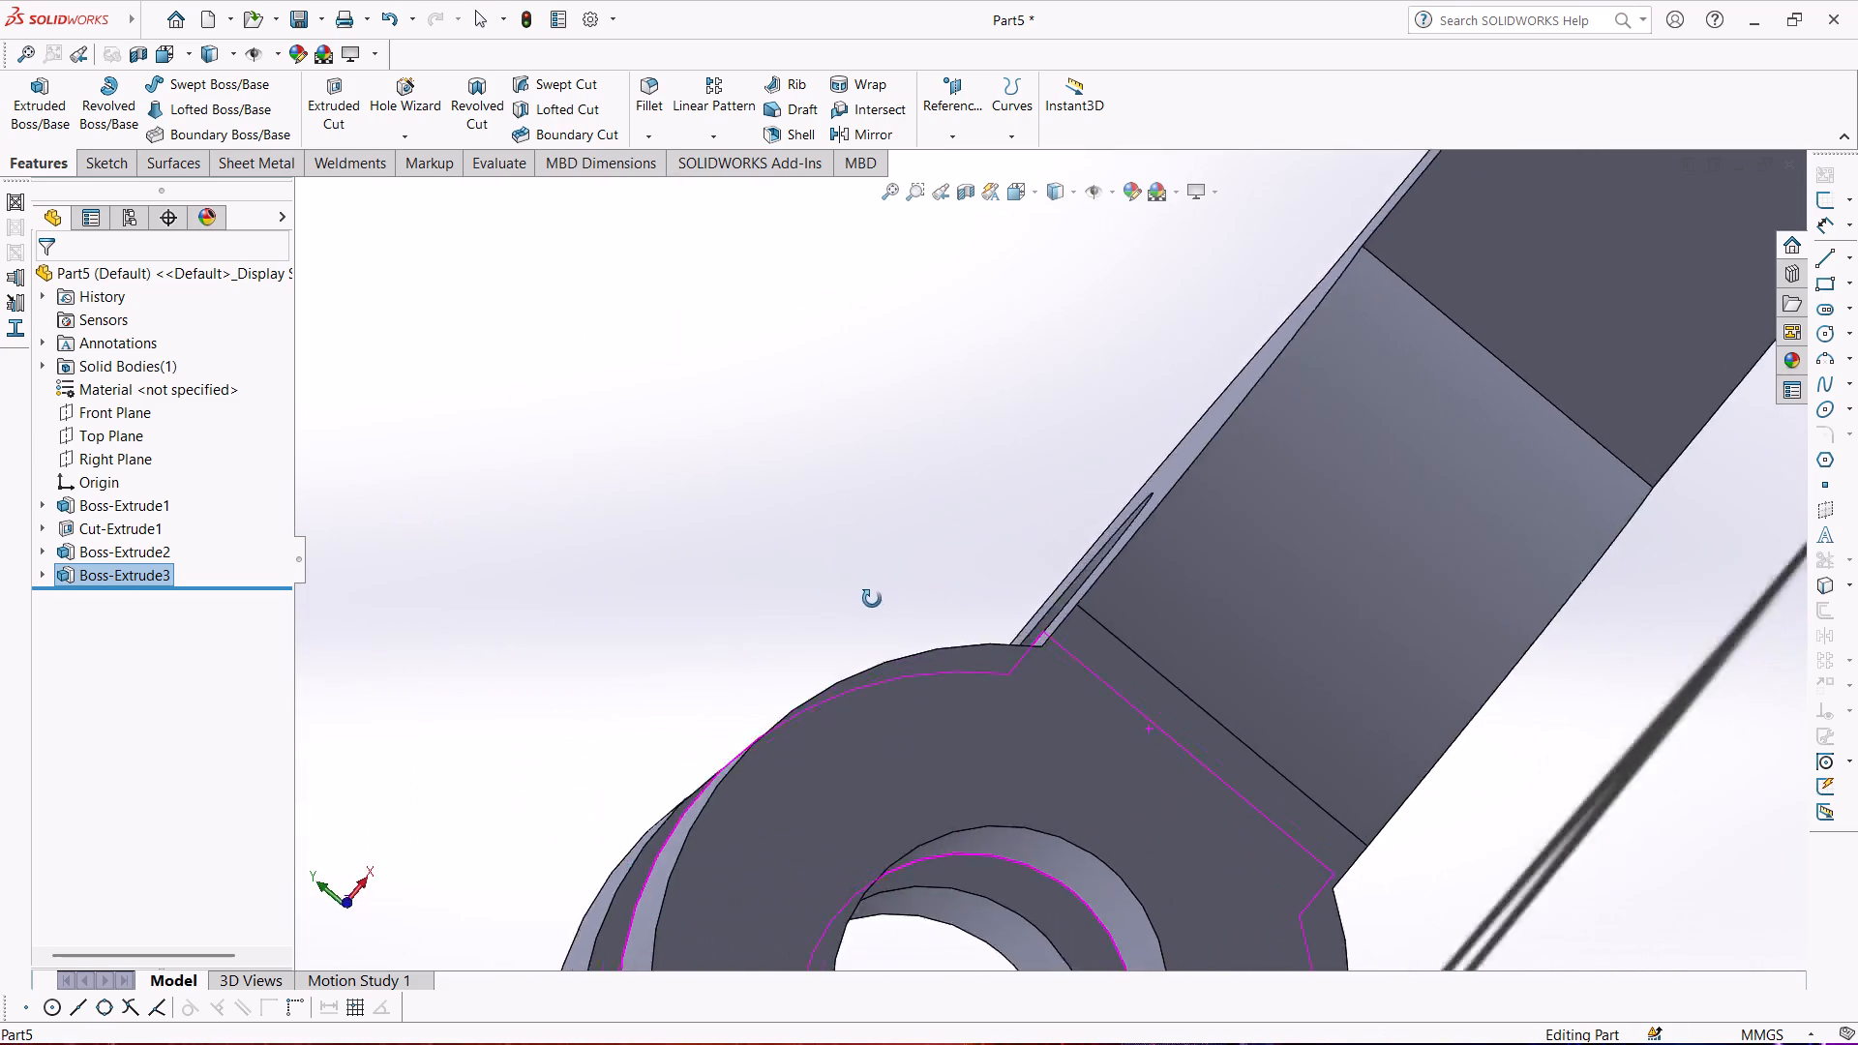
middle_click_drag(872, 599, 803, 741)
scroll(803, 741, "up", 4)
middle_click_drag(845, 645, 1012, 793)
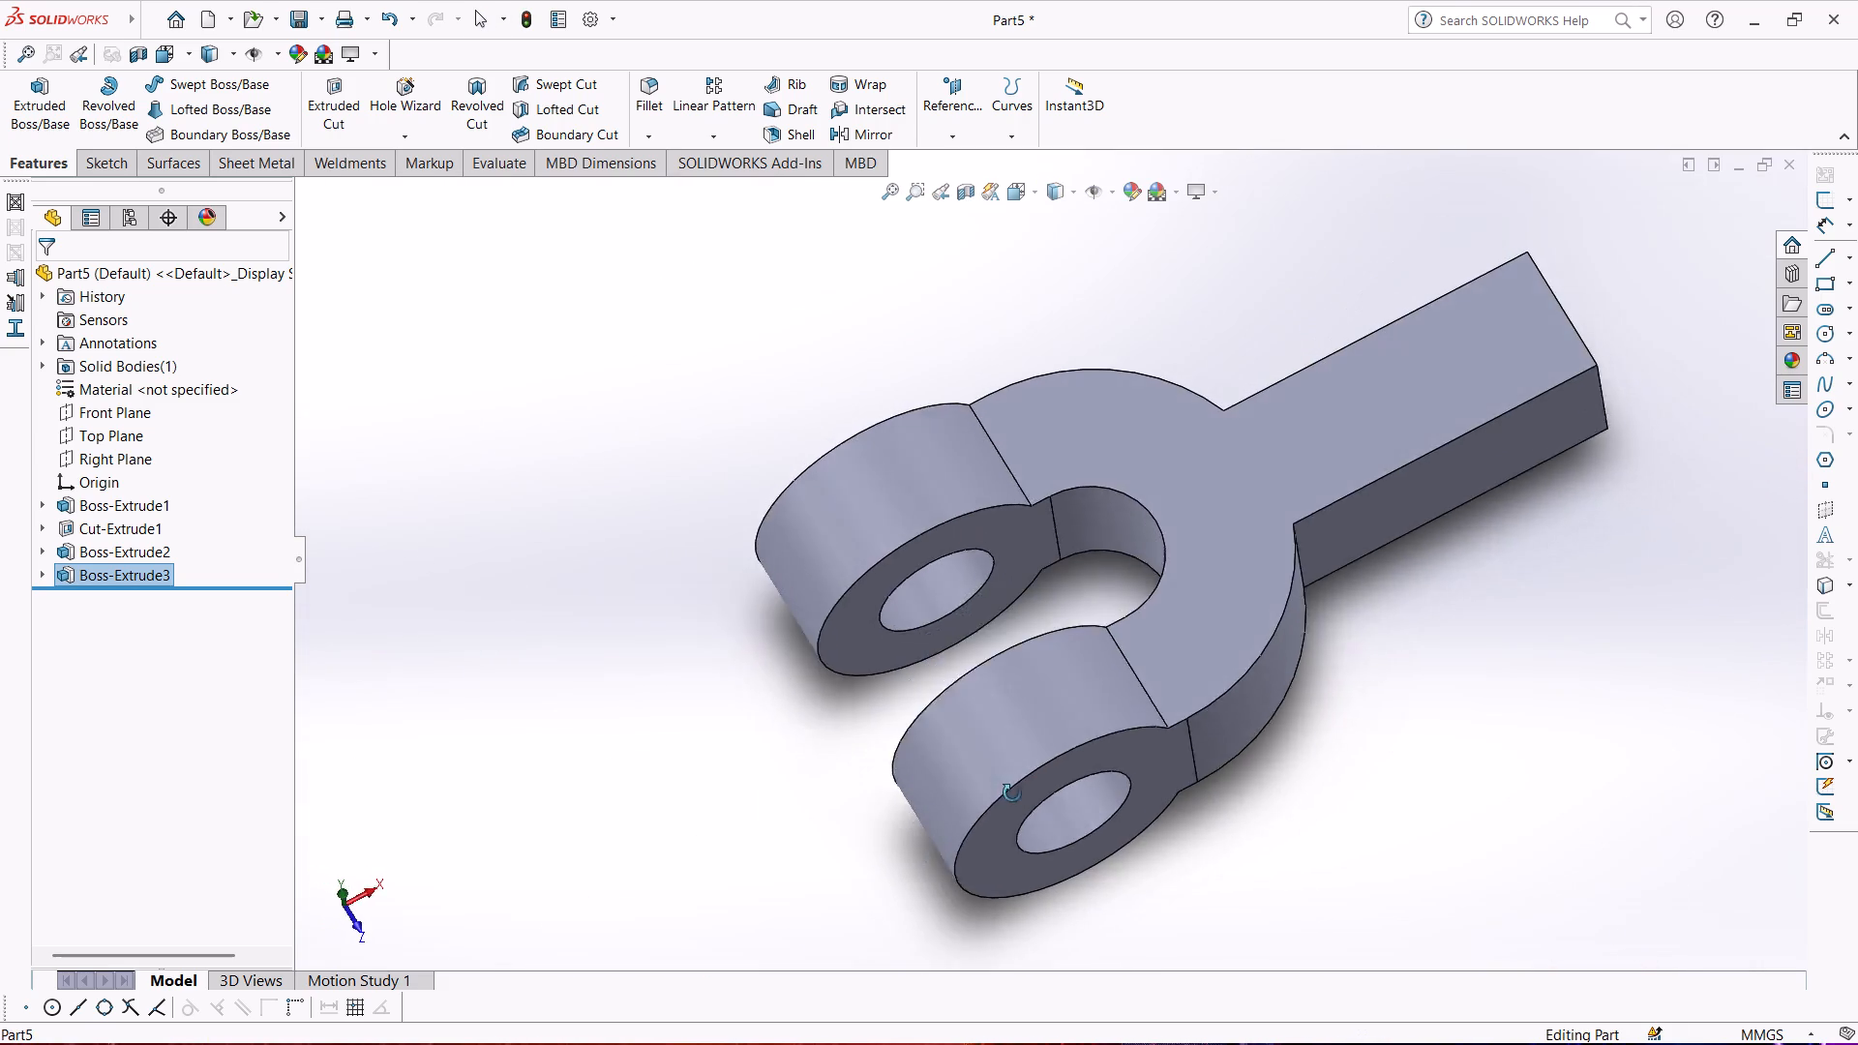
middle_click_drag(1012, 793, 978, 607)
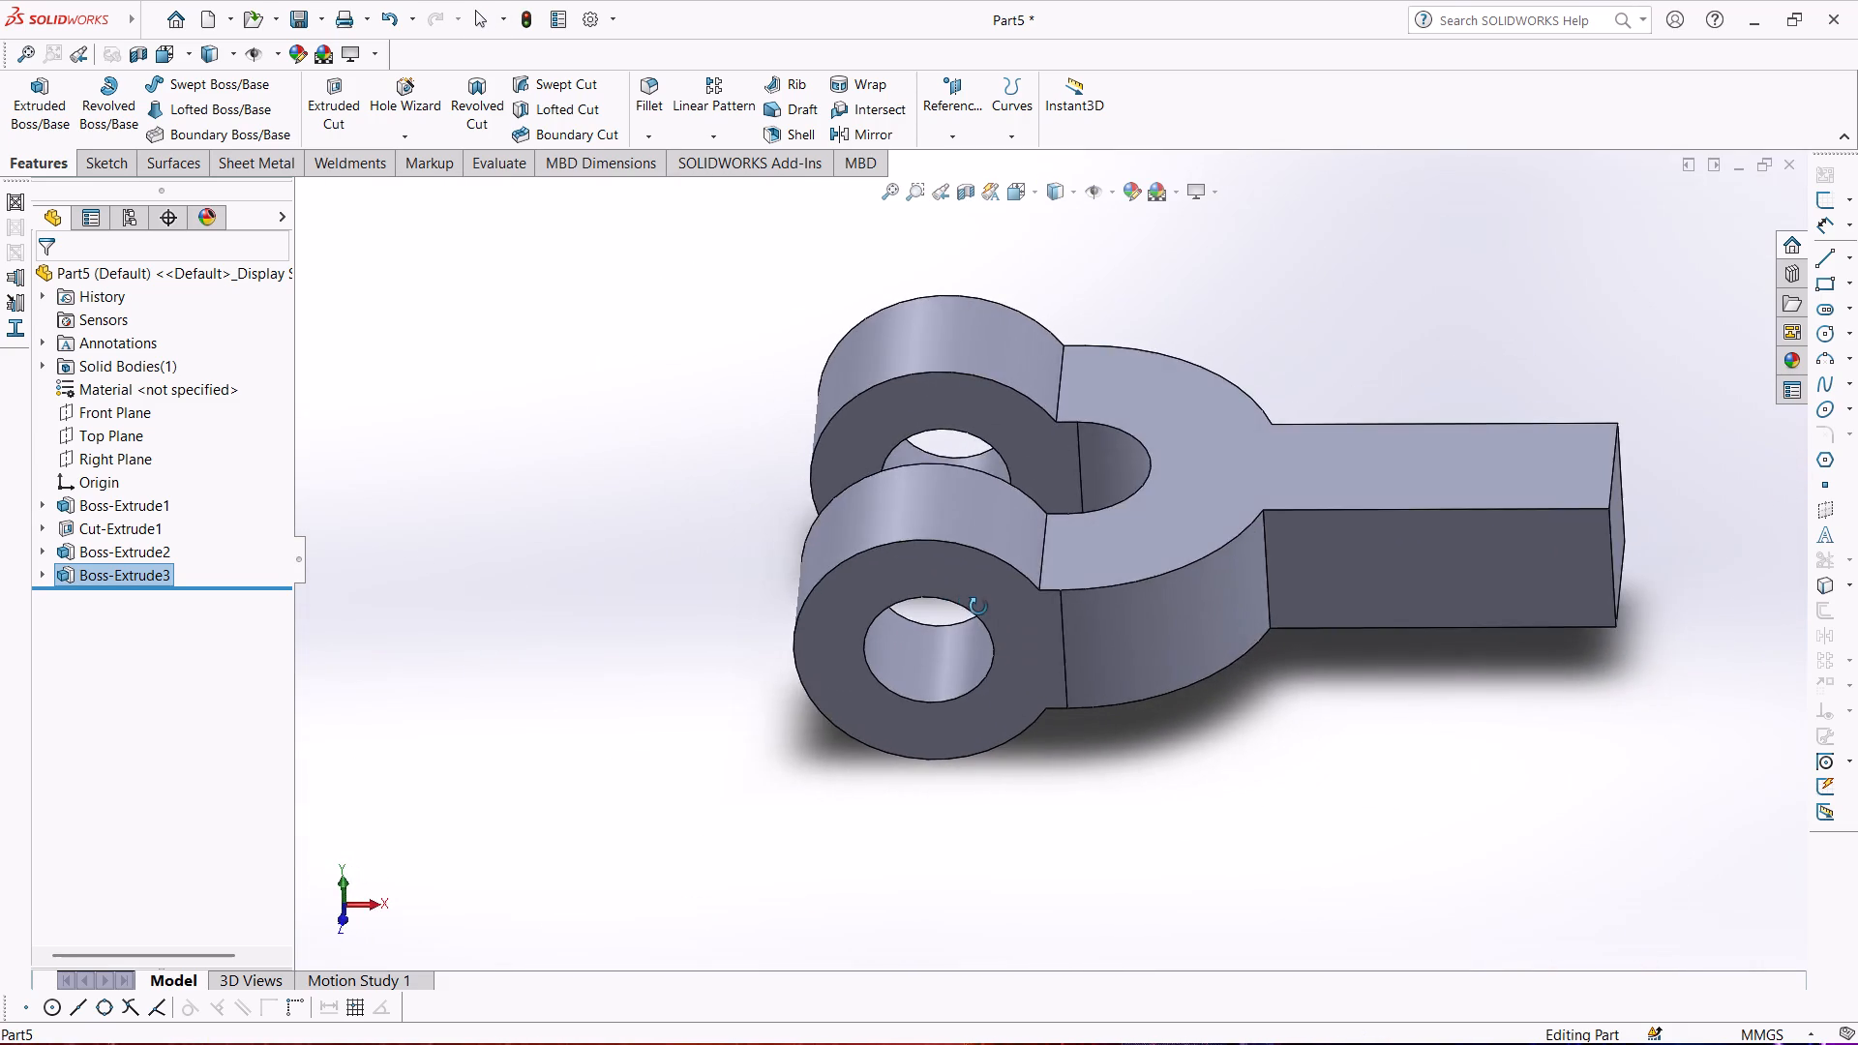
middle_click_drag(978, 607, 841, 617)
scroll(841, 617, "down", 1)
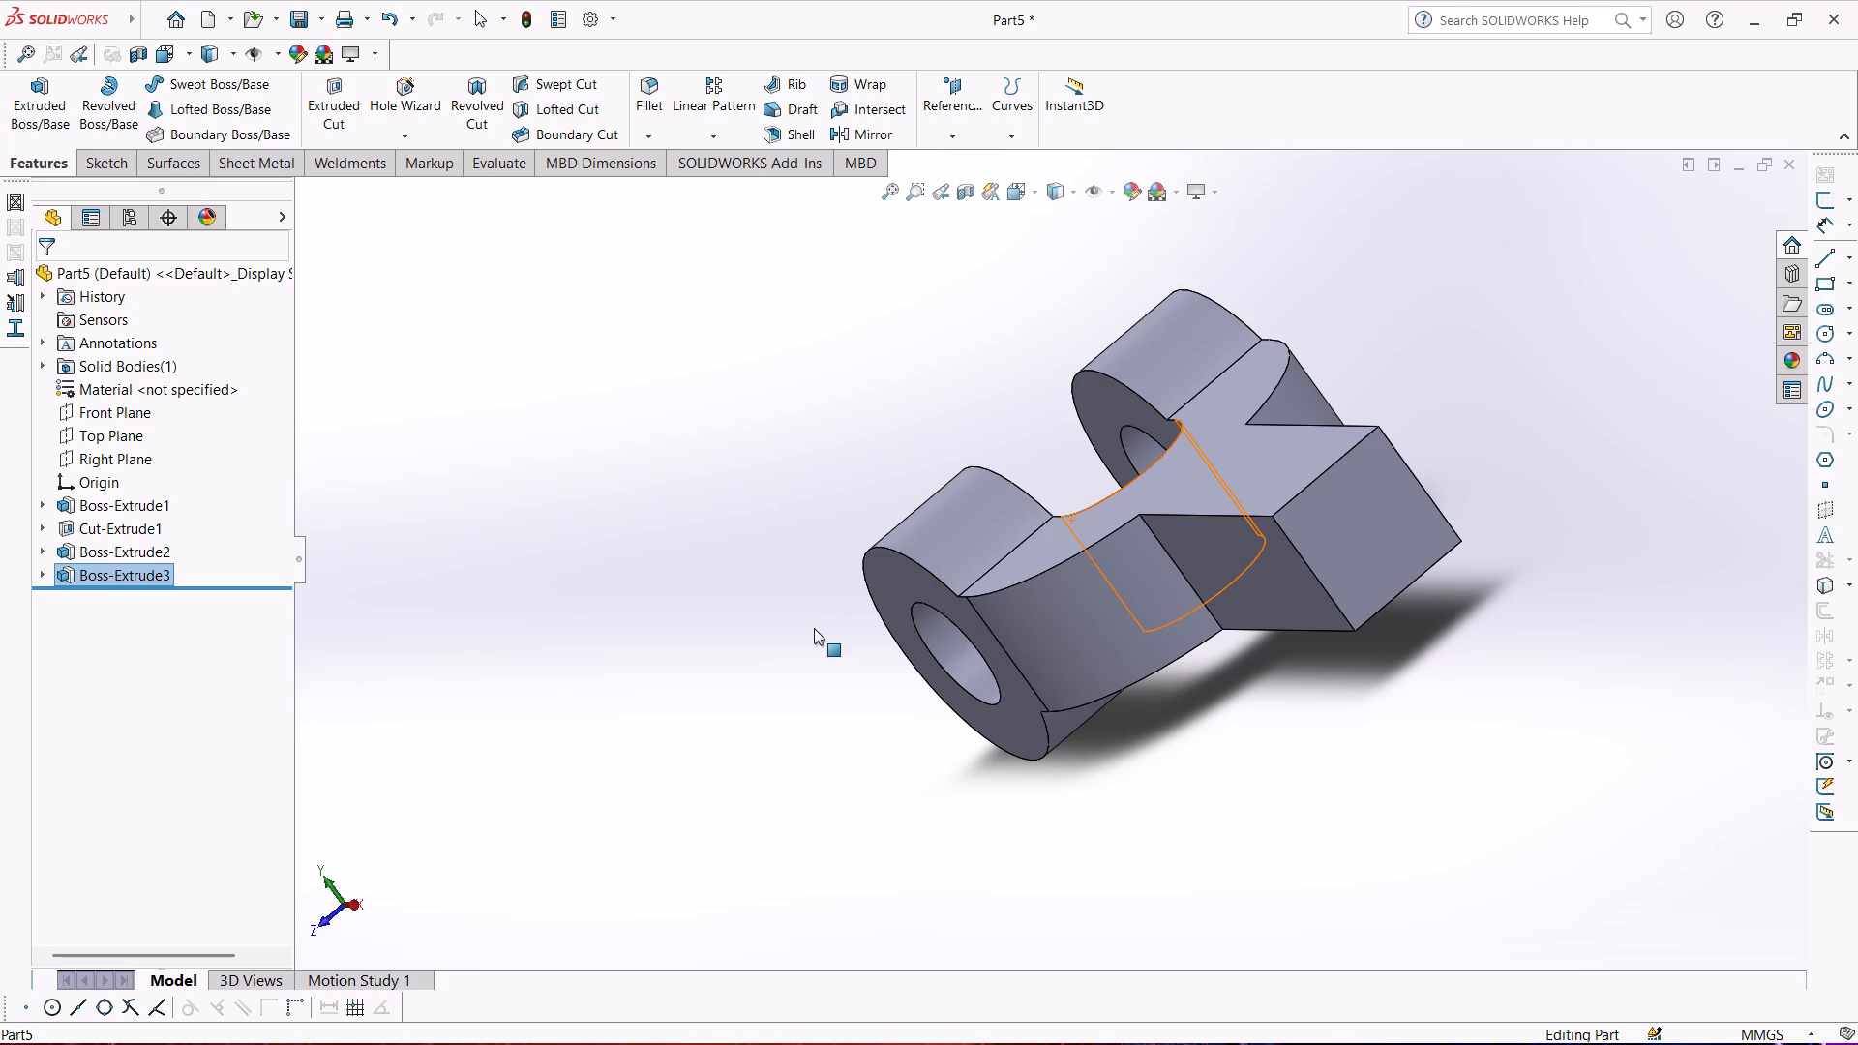
middle_click_drag(695, 748, 656, 634)
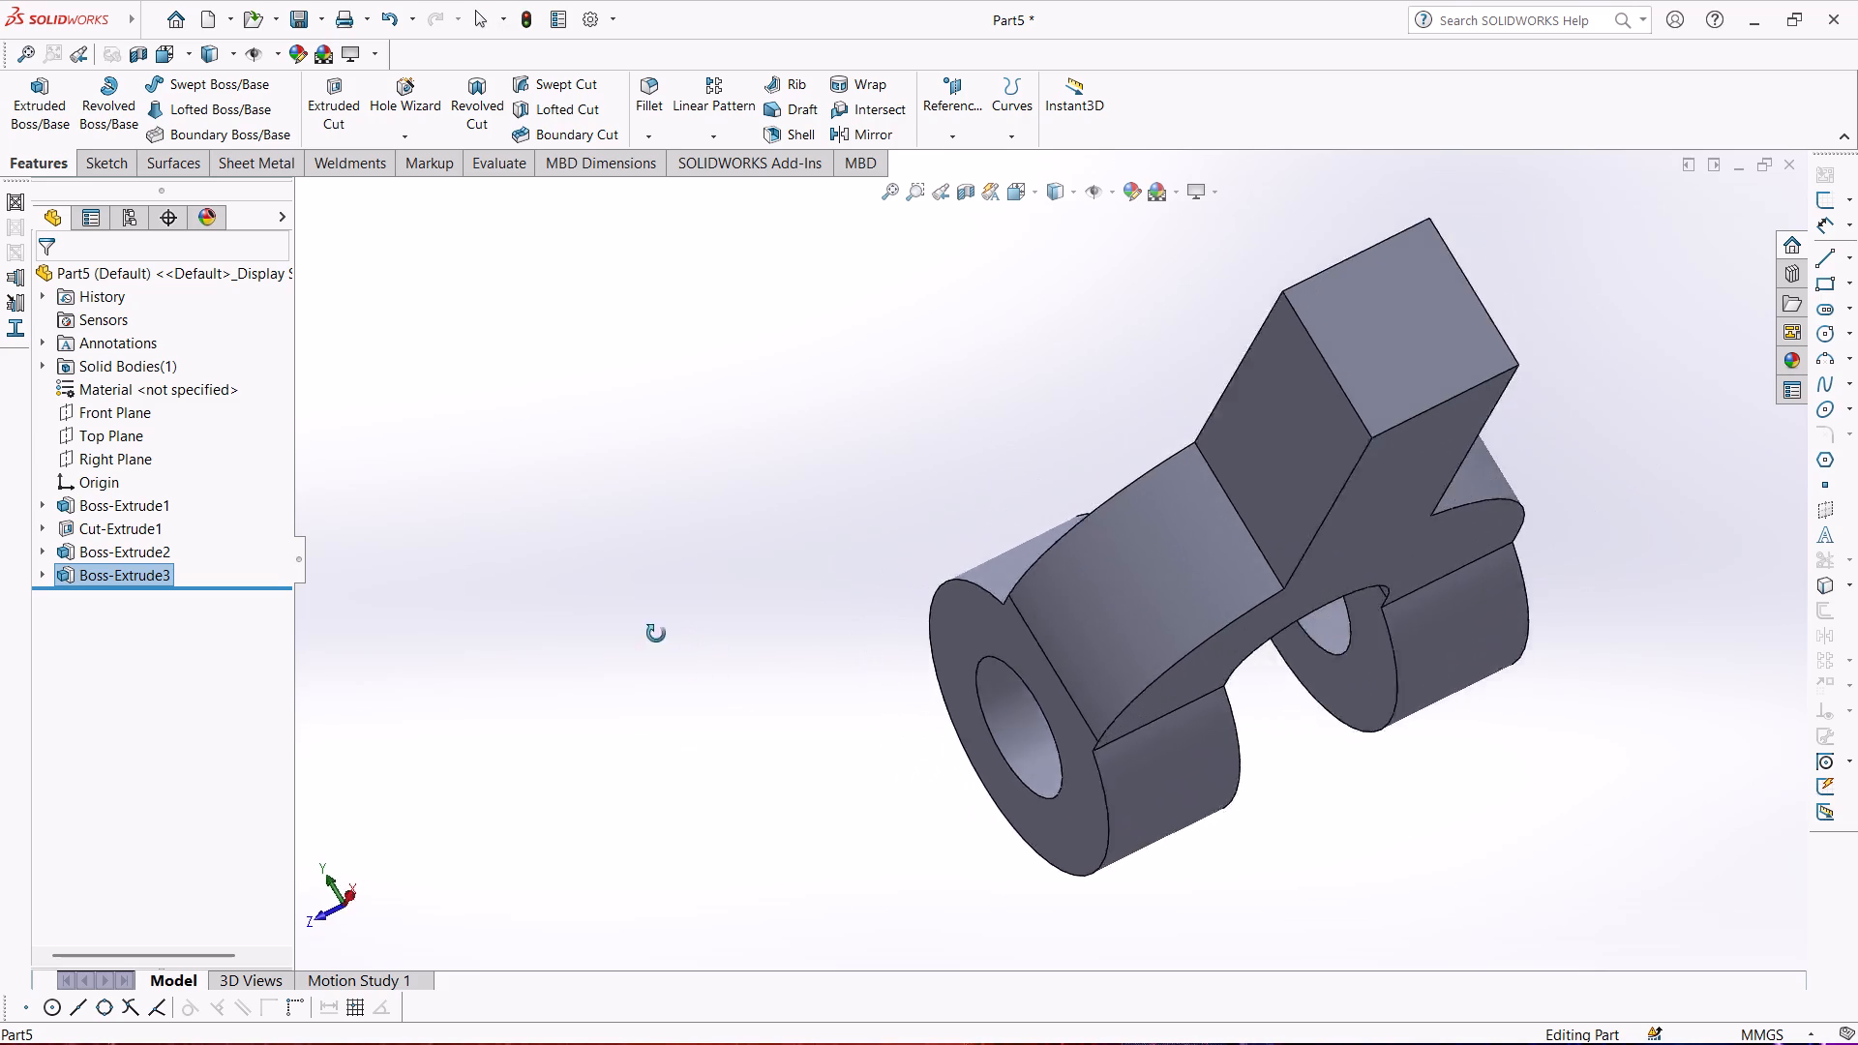
middle_click_drag(656, 634, 620, 761)
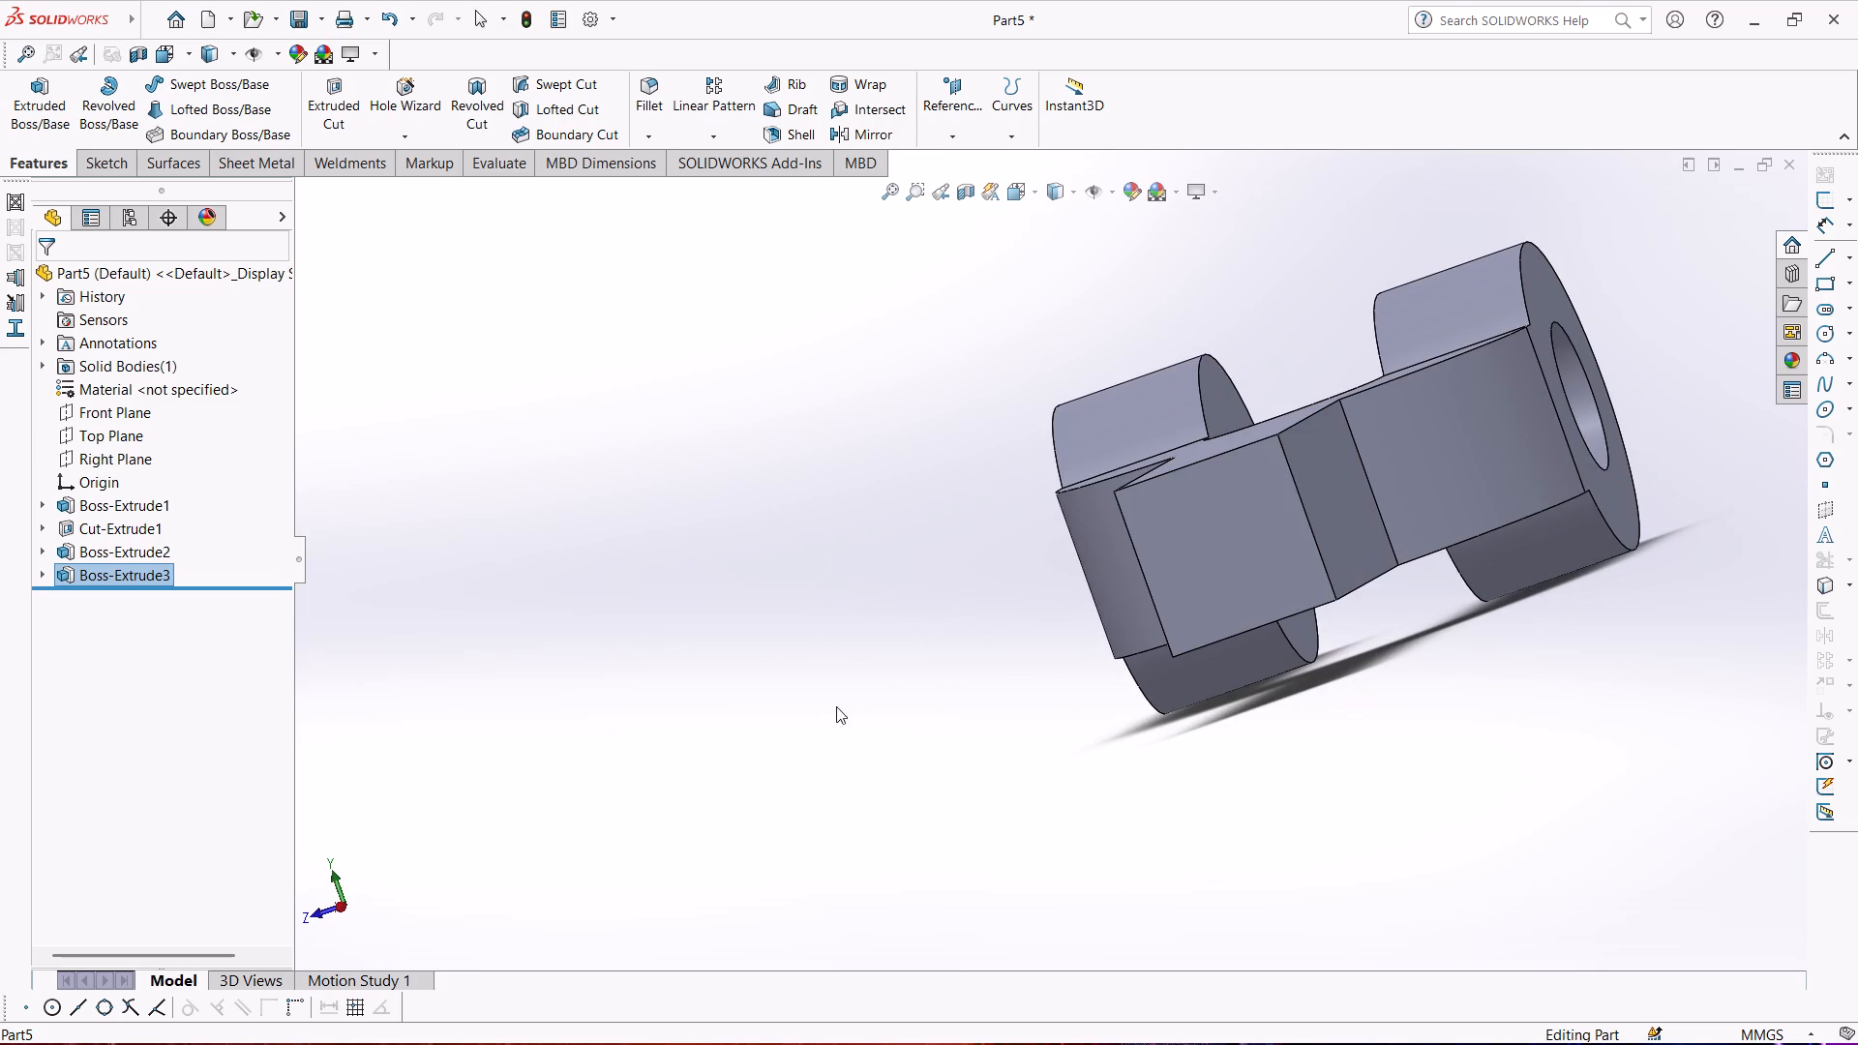
Sketch an 8-sided polygon with inscribed circle on the shank's square end face, centred on the origin, about 28 mm across flats.
left_click(1218, 542)
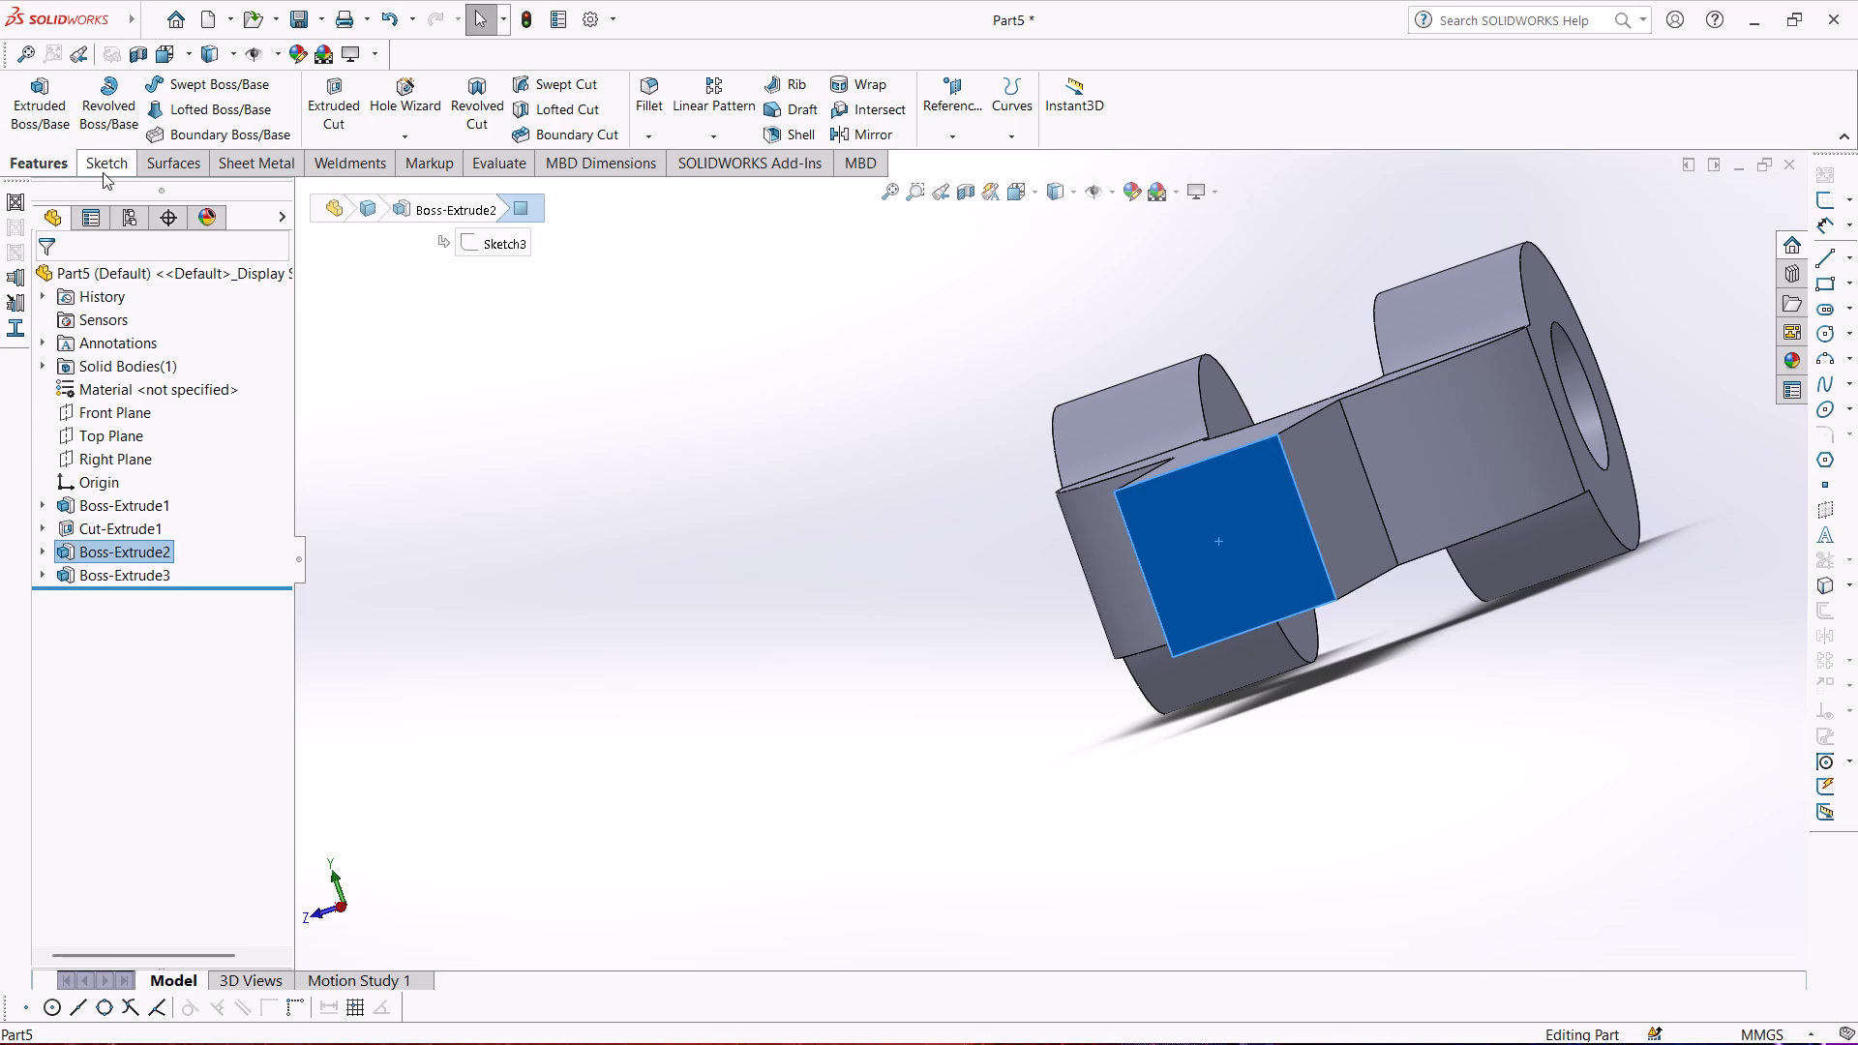
left_click(103, 172)
left_click(19, 69)
left_click(27, 102)
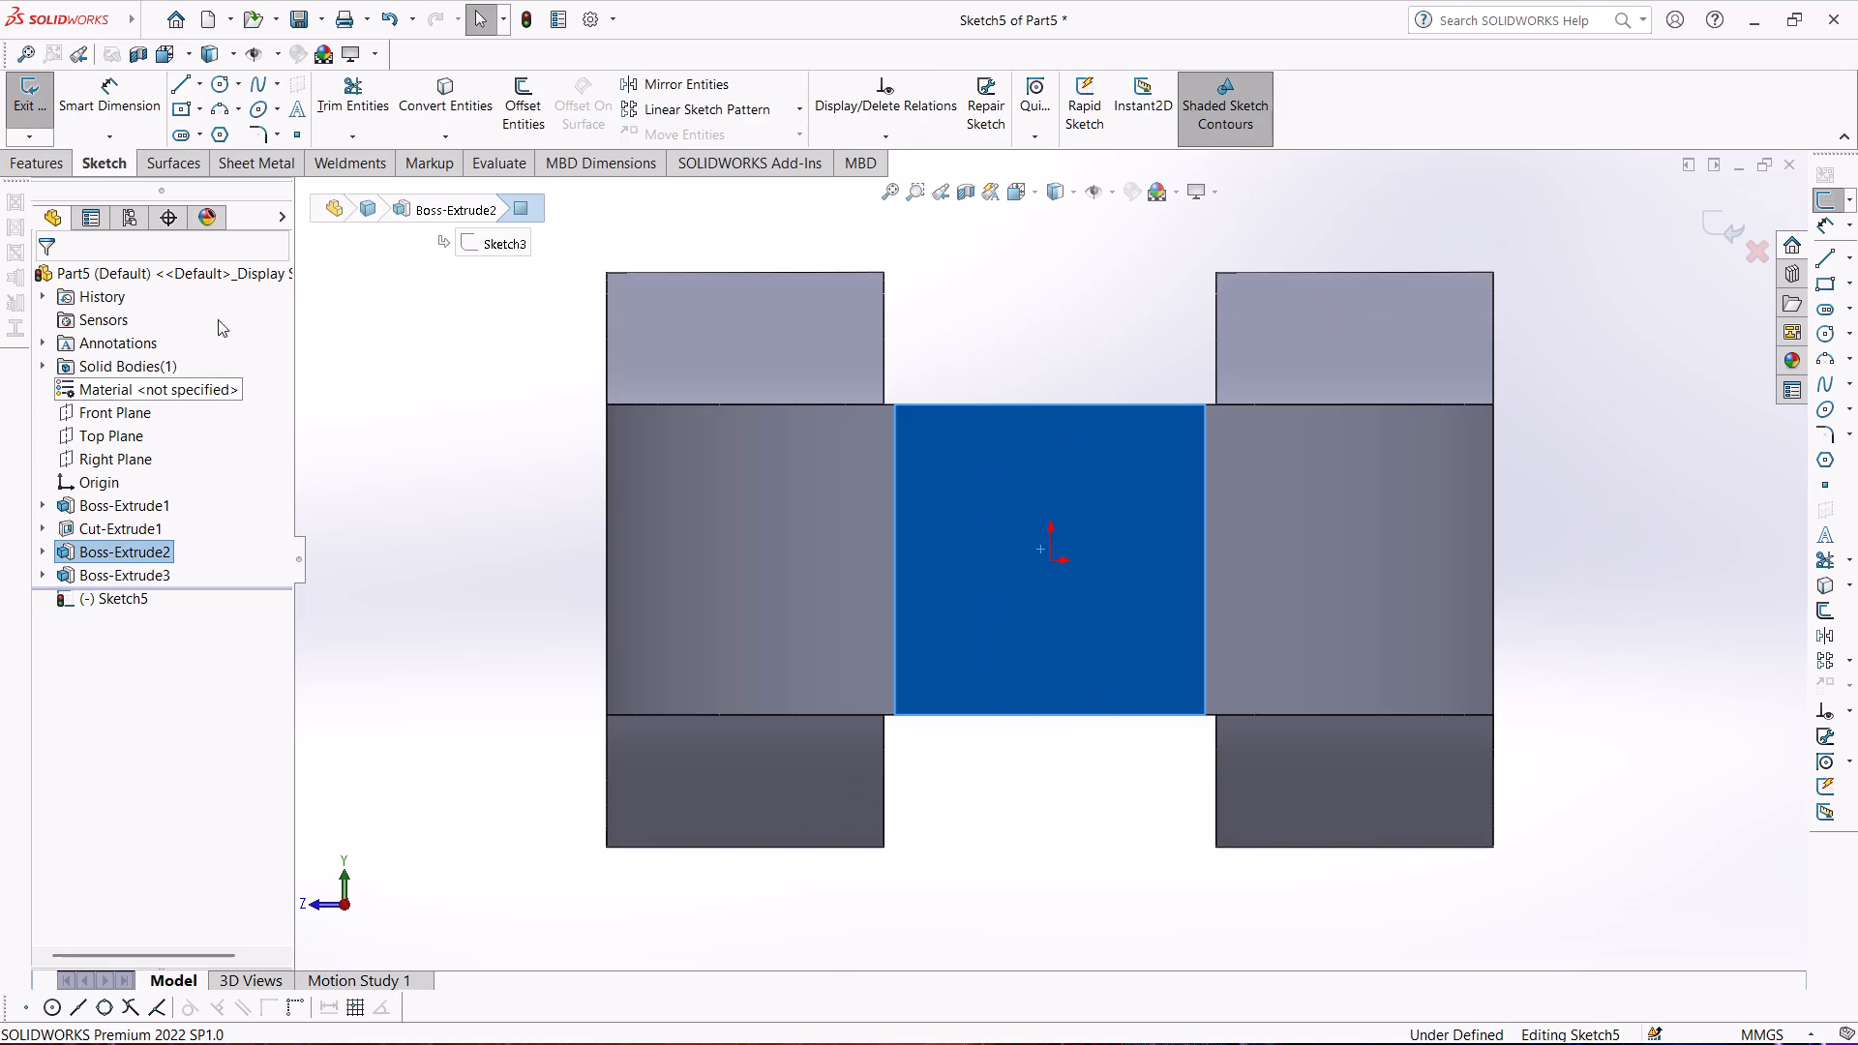
left_click(224, 132)
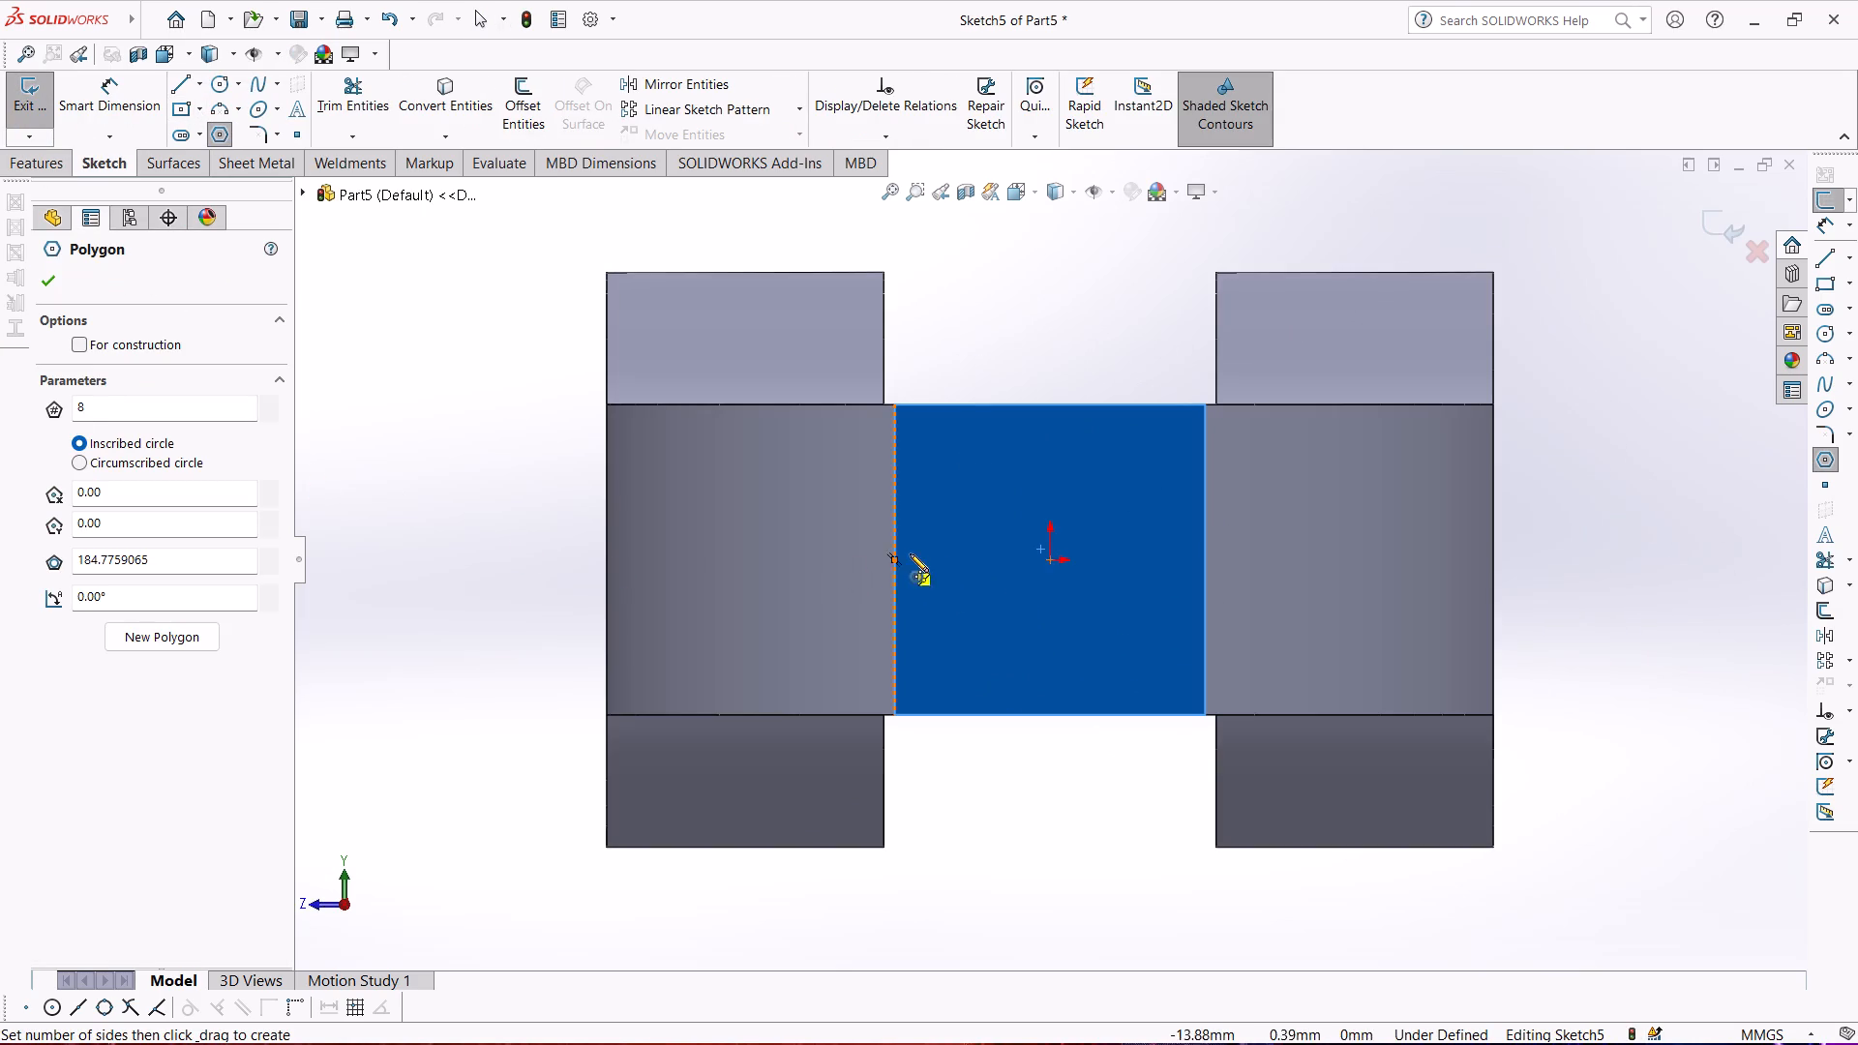
left_click(1050, 557)
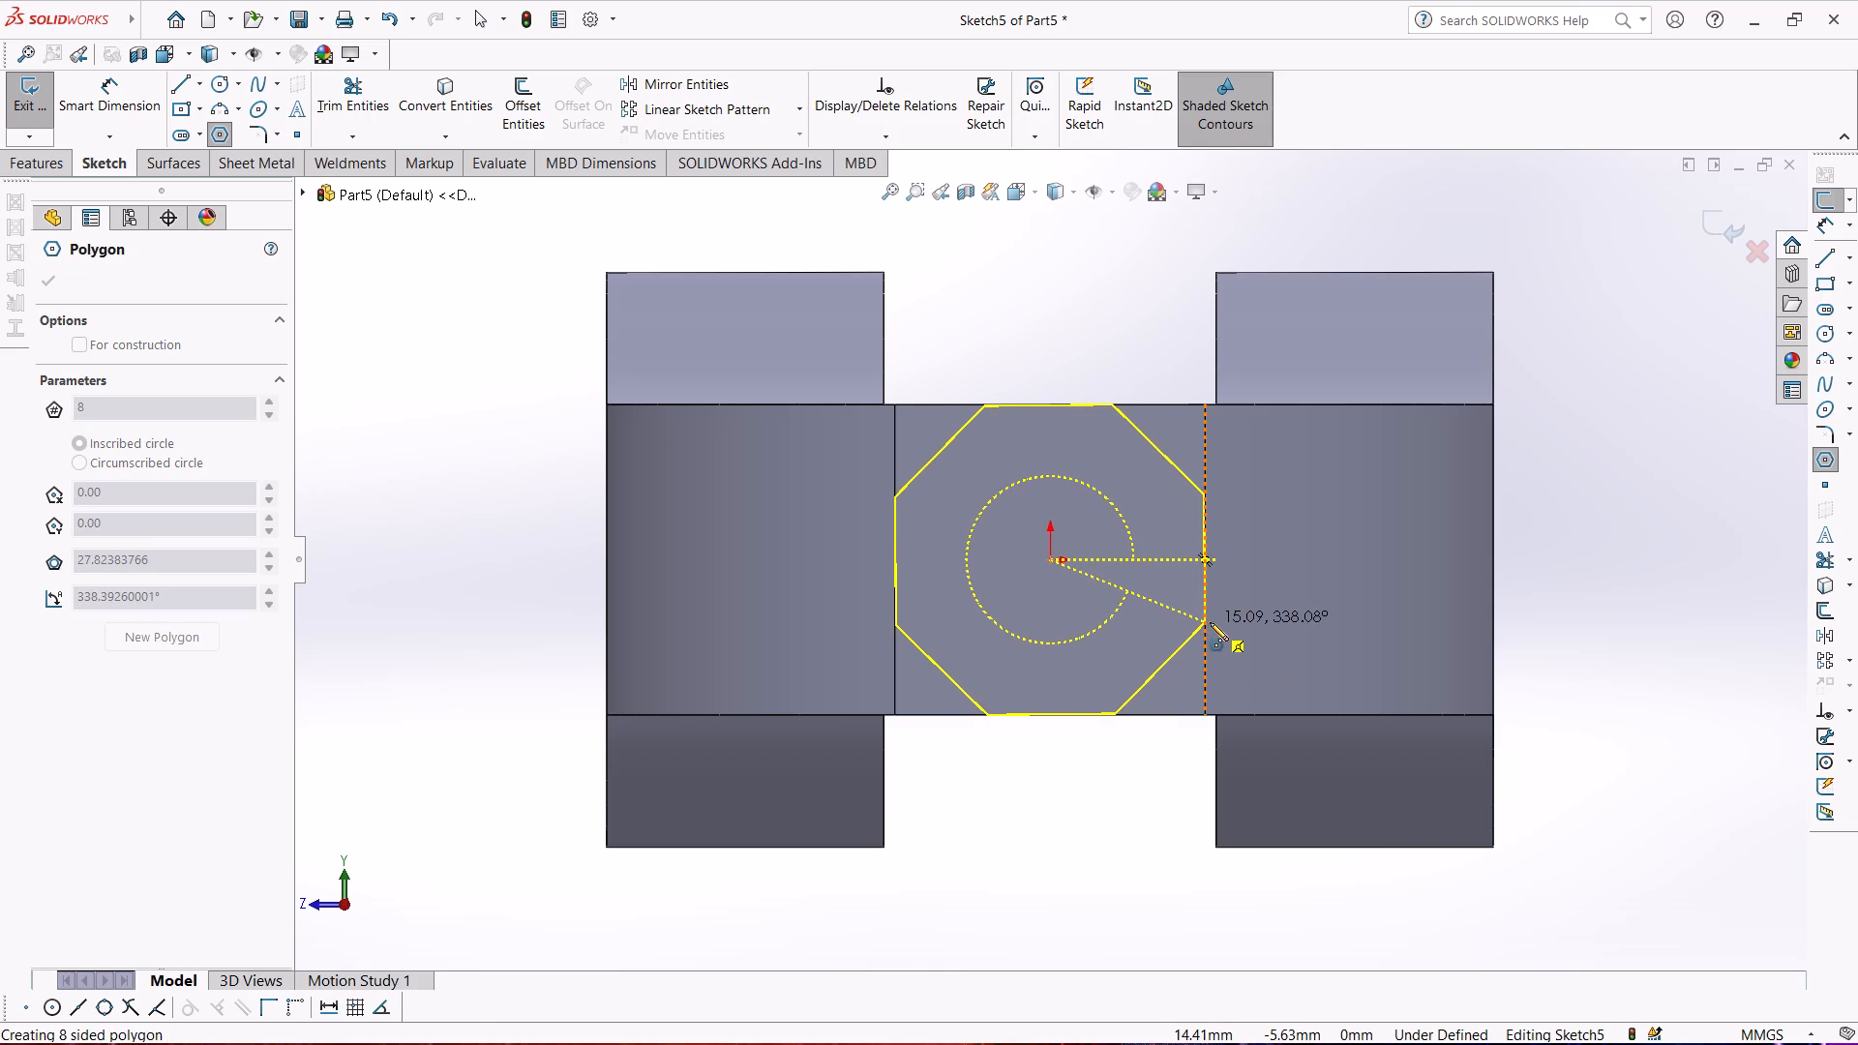
left_click(1210, 622)
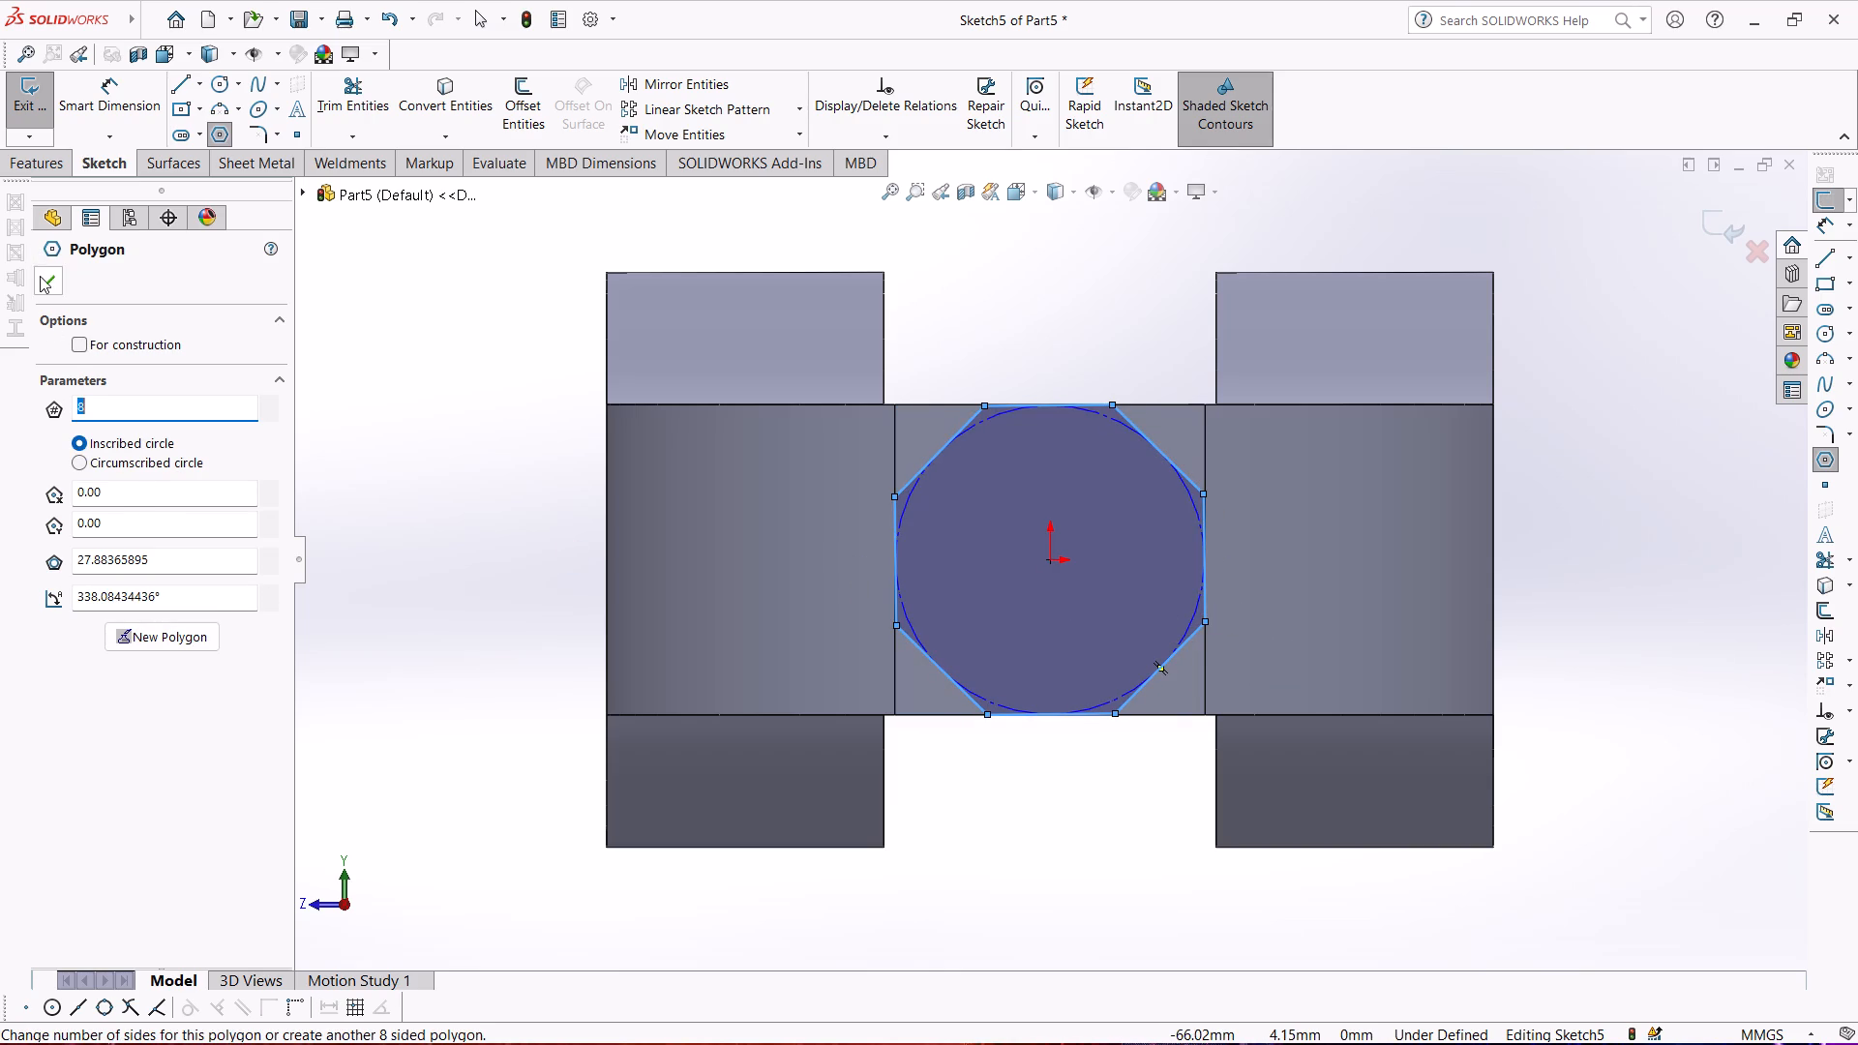
left_click(42, 279)
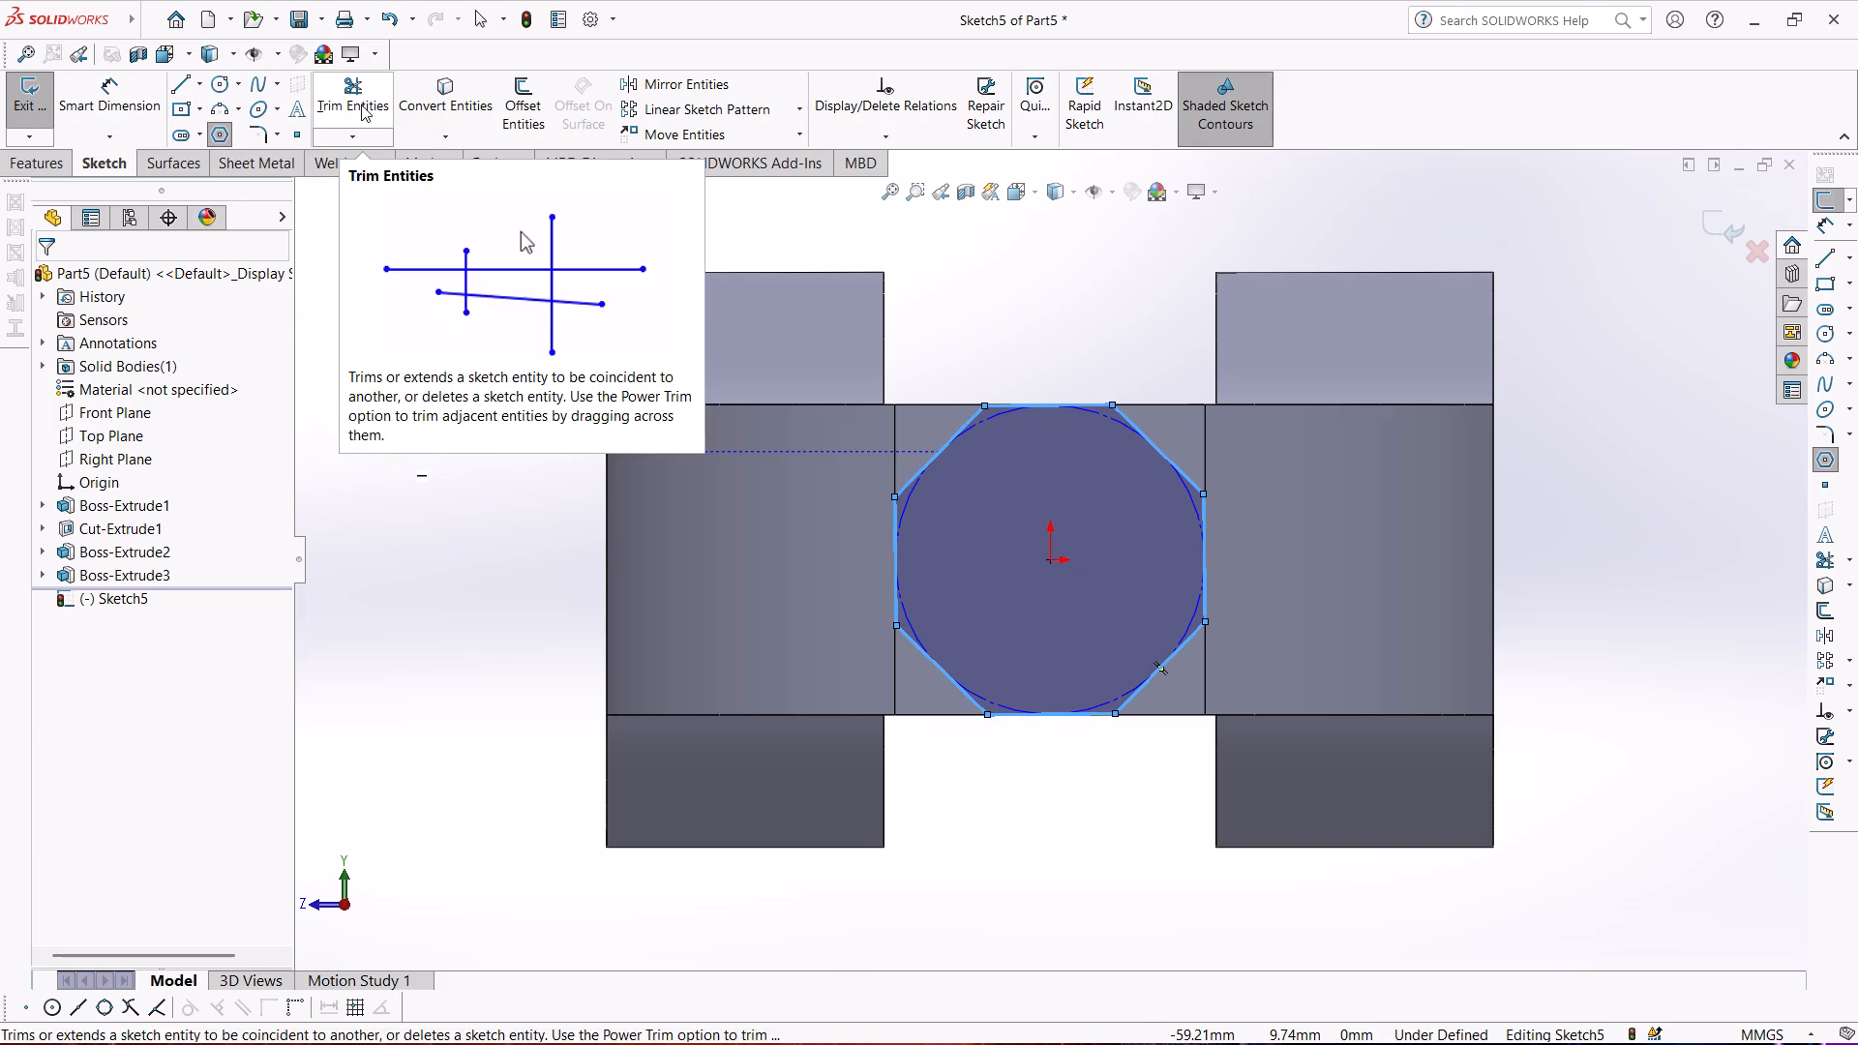
Dimension the distance between the octagon's two opposite vertical sides as 28 mm.
left_click(107, 83)
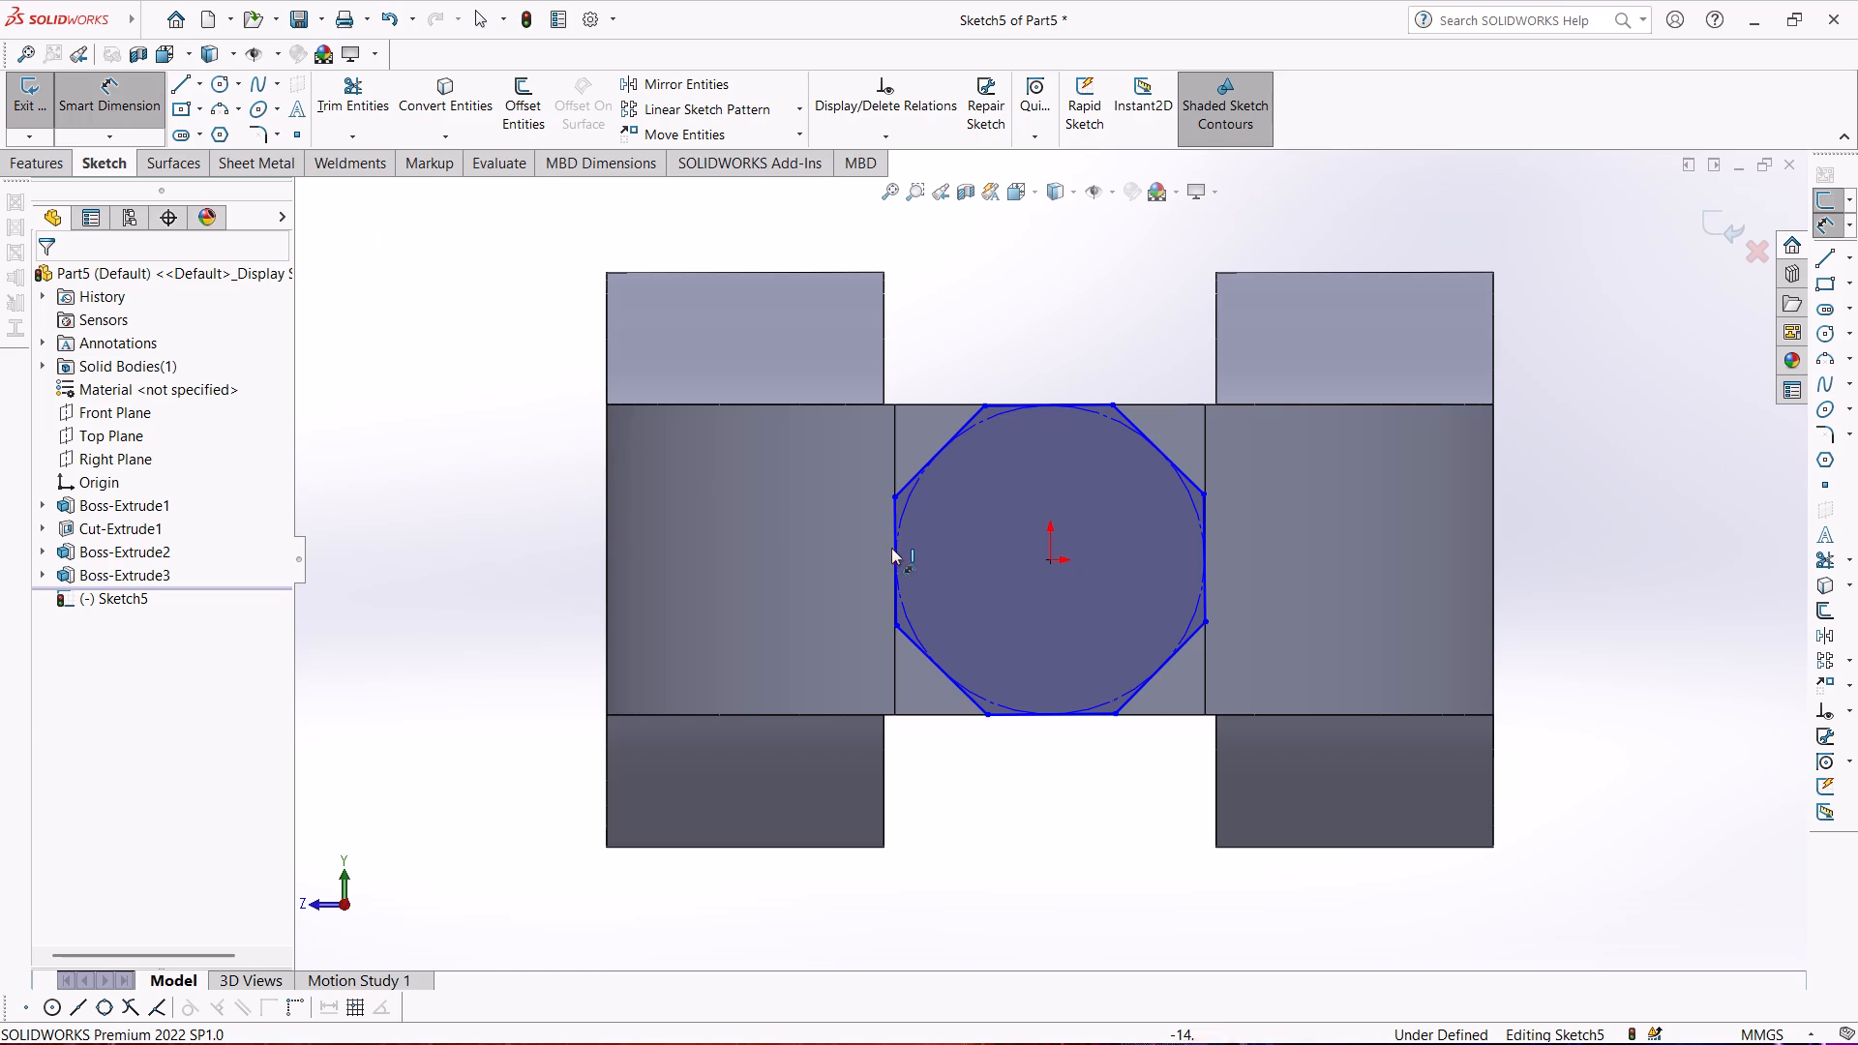
left_click(892, 549)
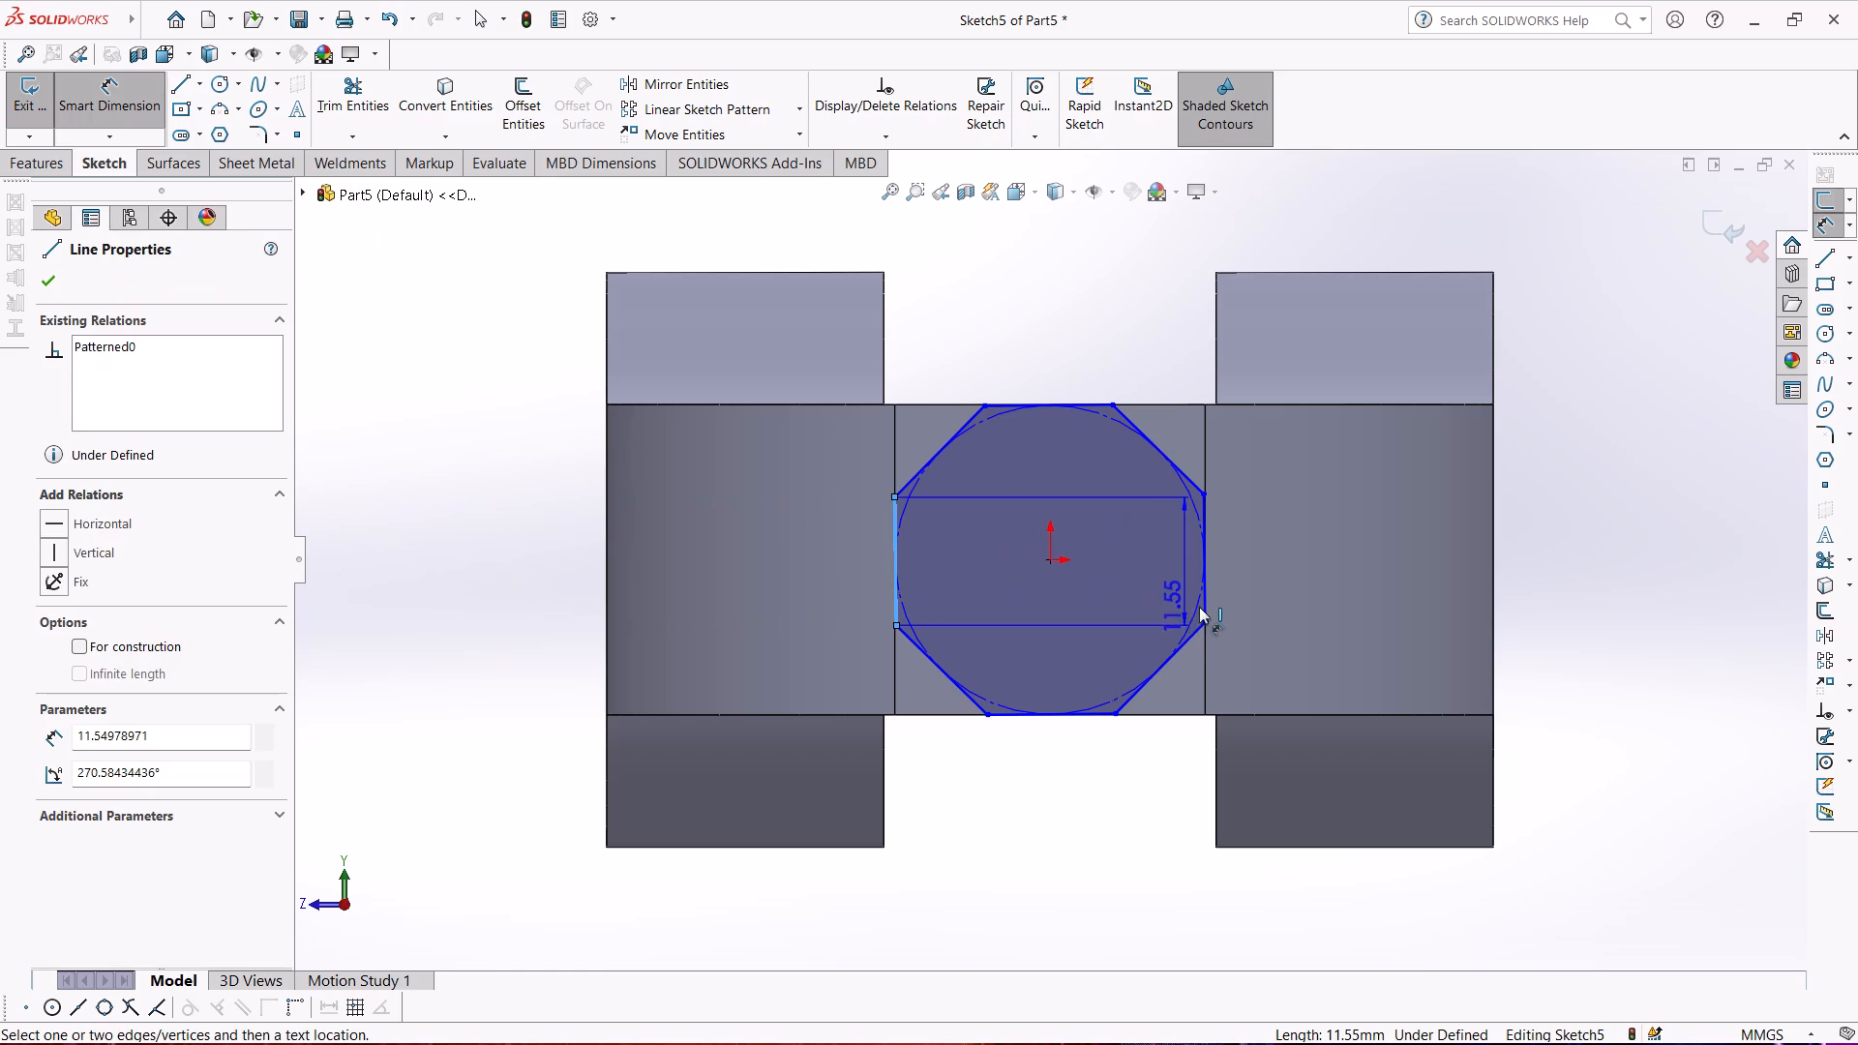
left_click(1200, 594)
left_click(1062, 324)
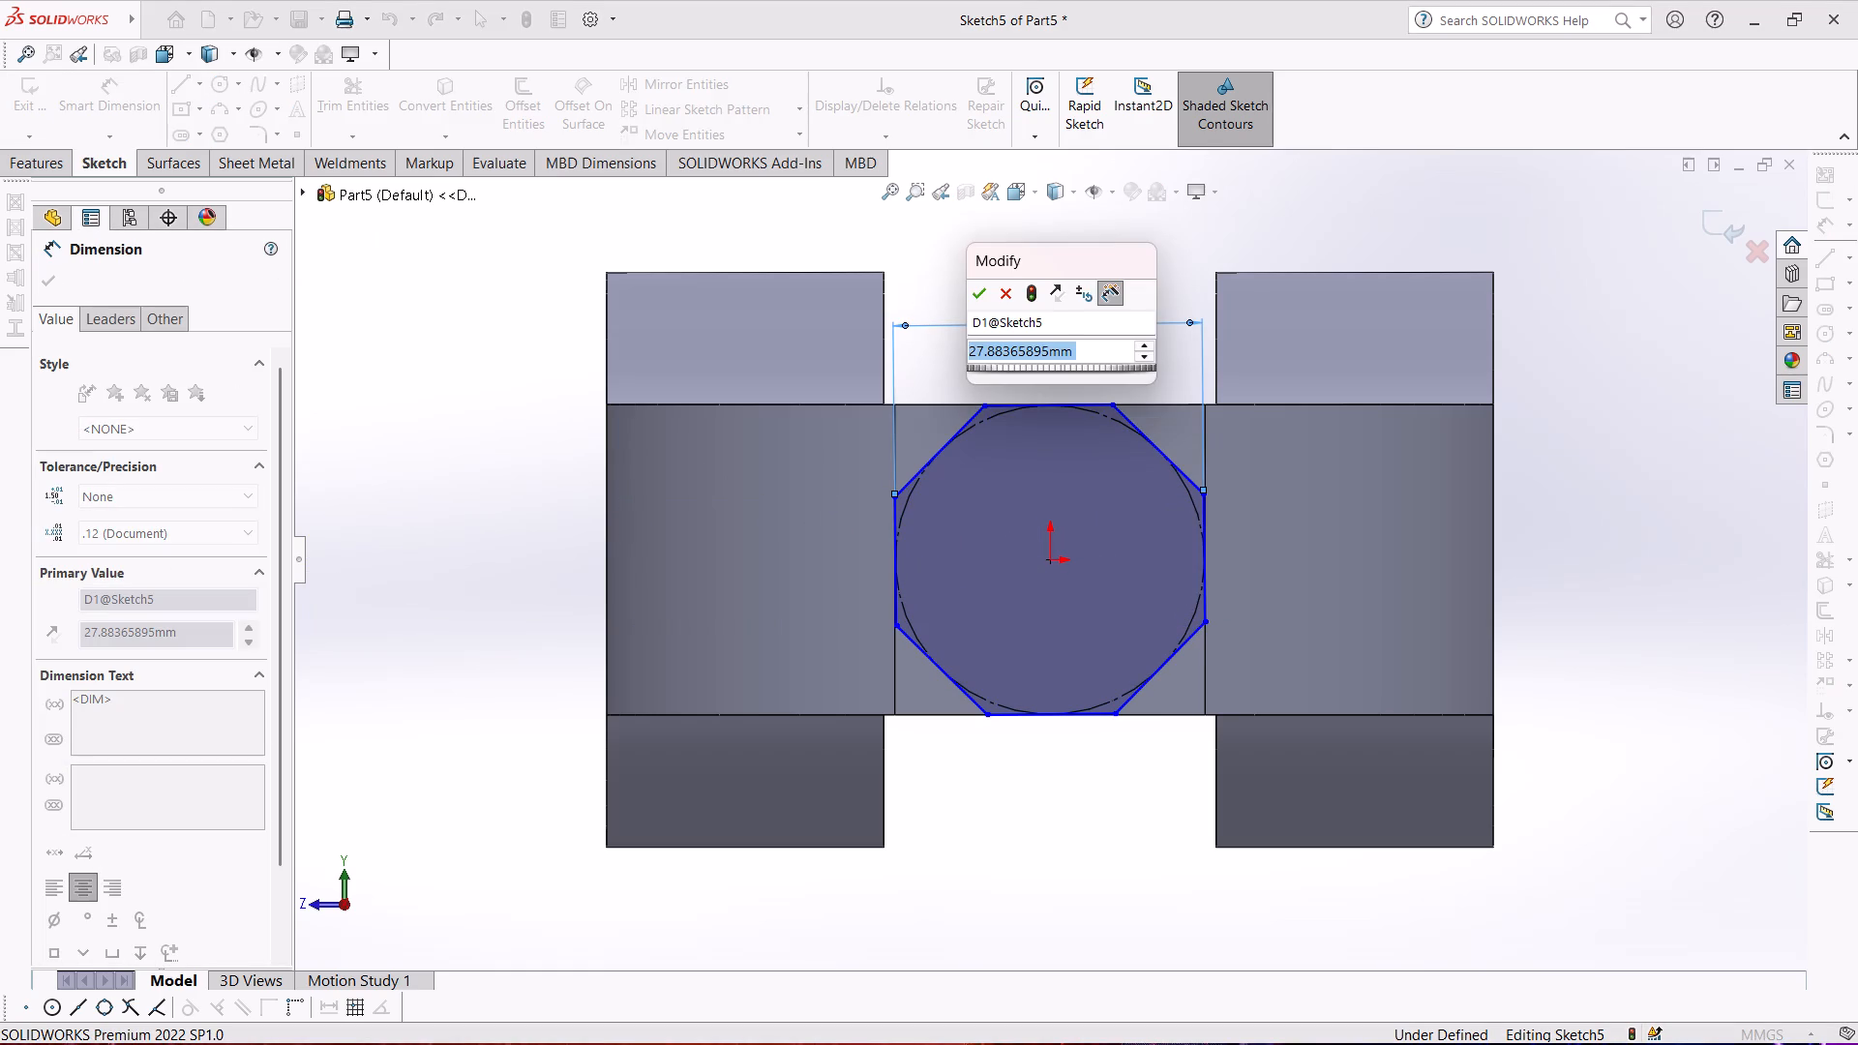
type("28")
key("Return")
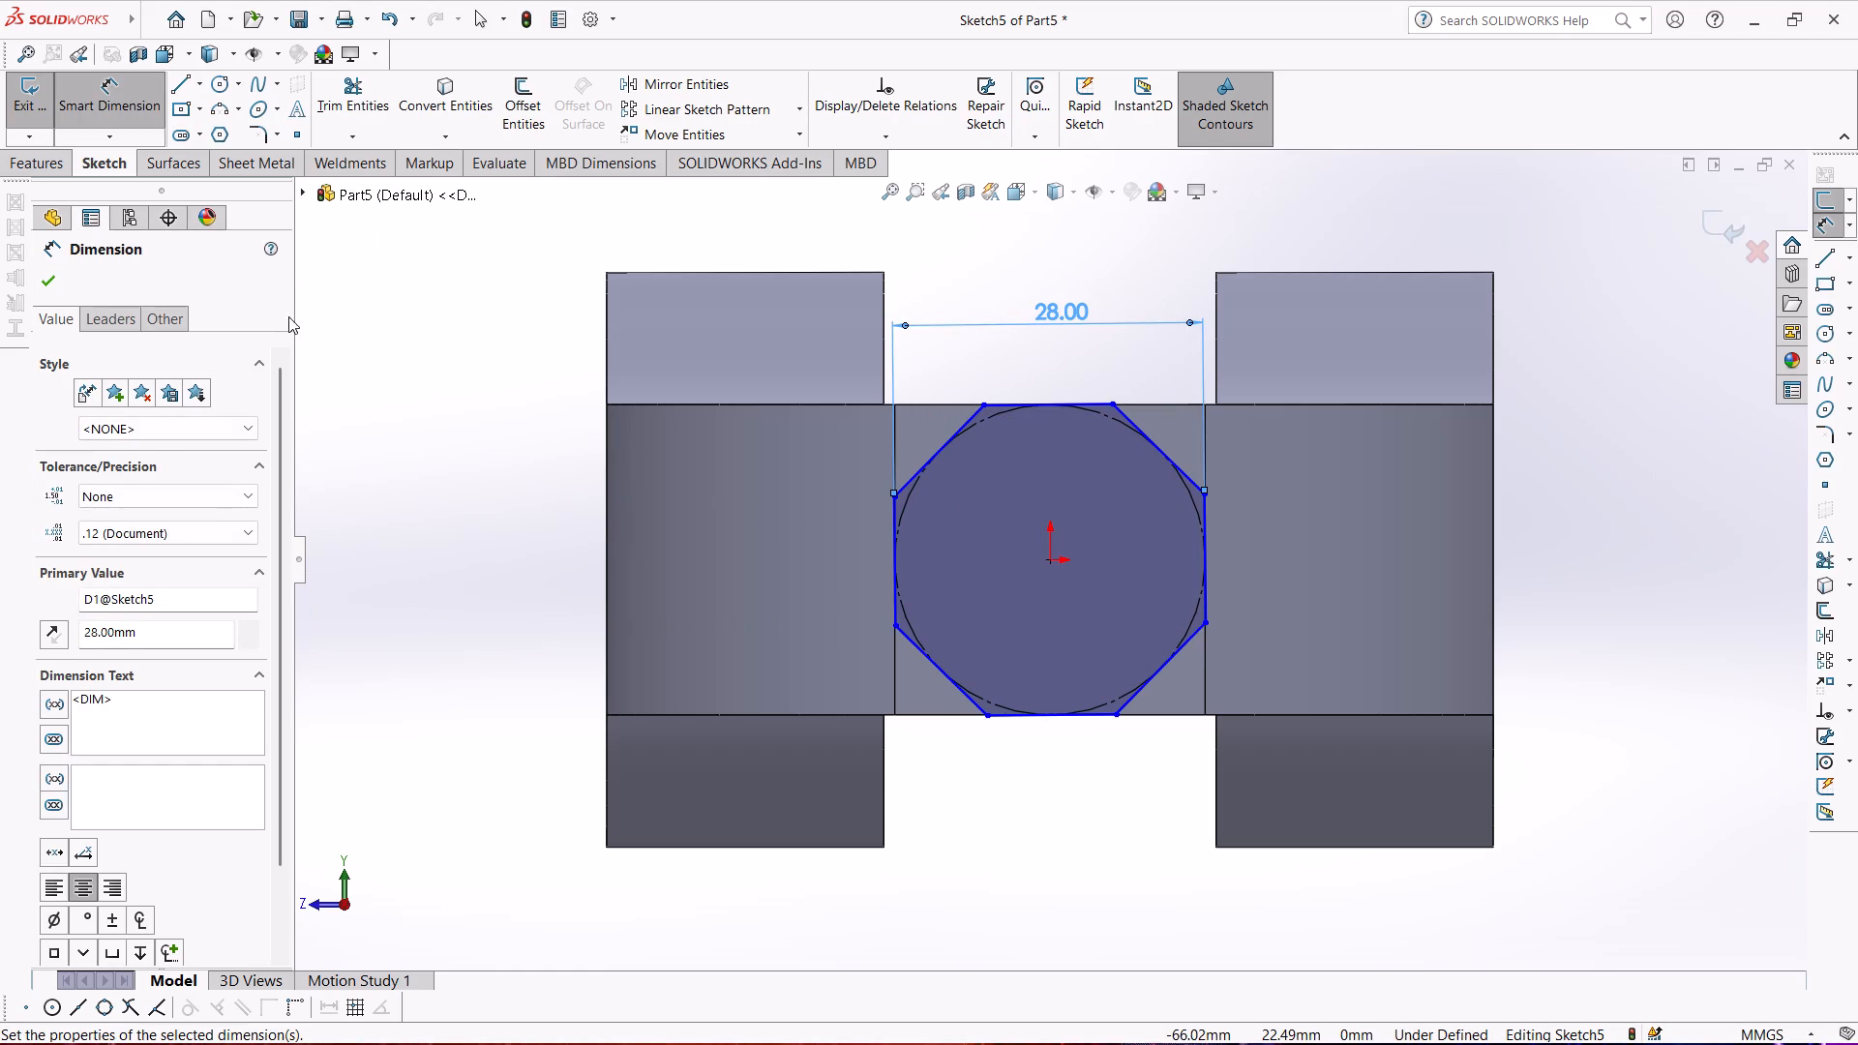
left_click(358, 354)
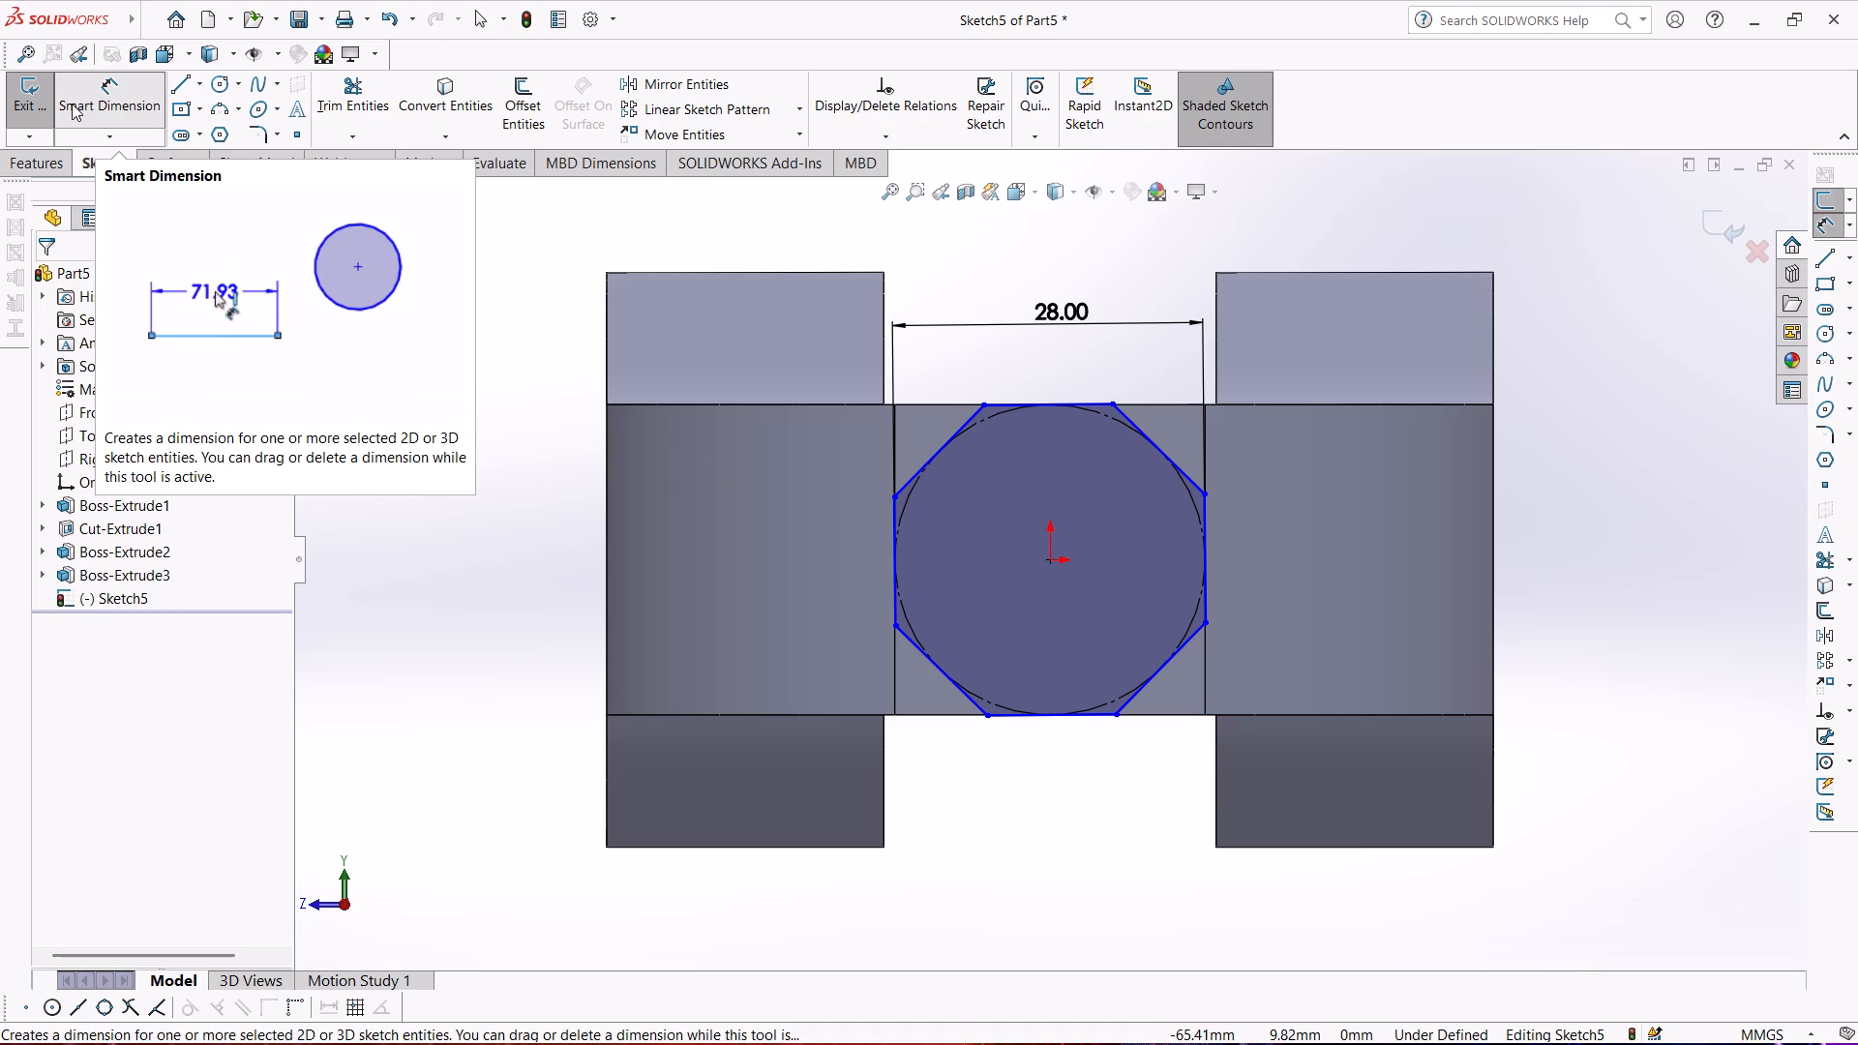
Undo the 28 mm dimension between the octagon's two opposite vertical sides.
left_click(542, 377)
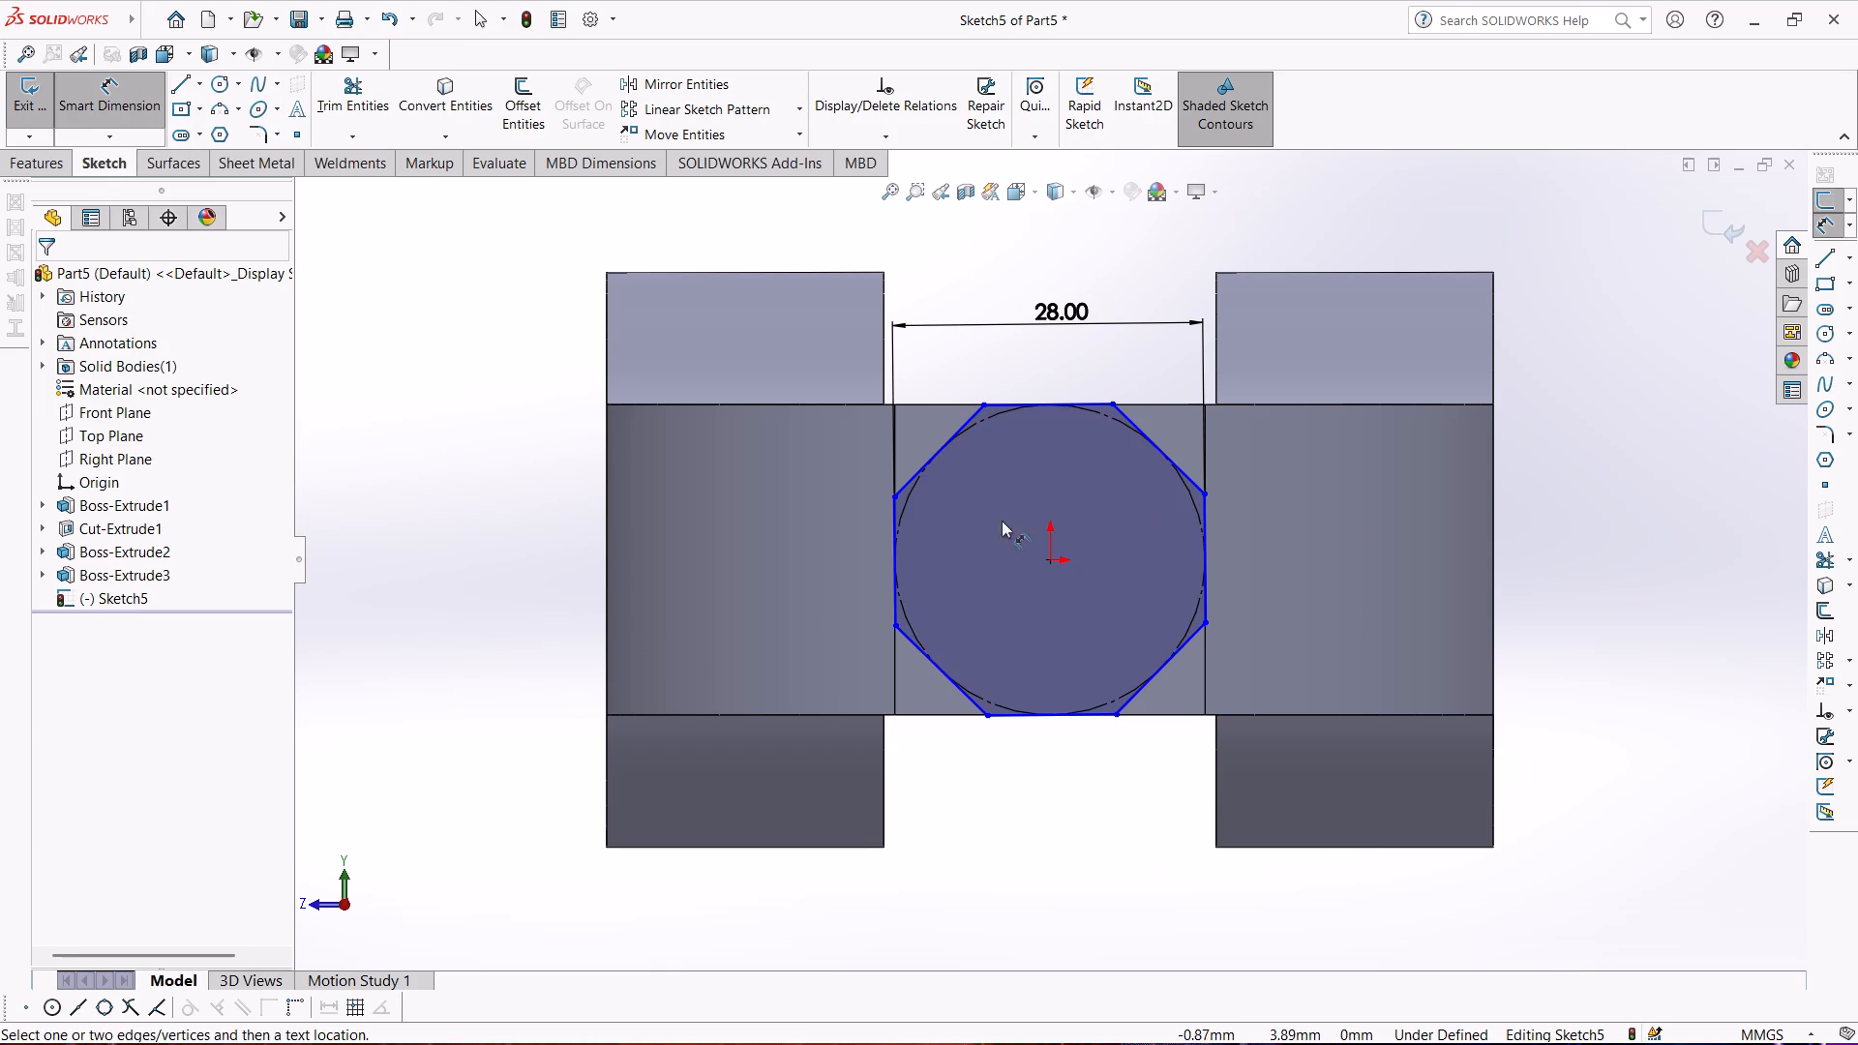
scroll(1084, 552, "down", 4)
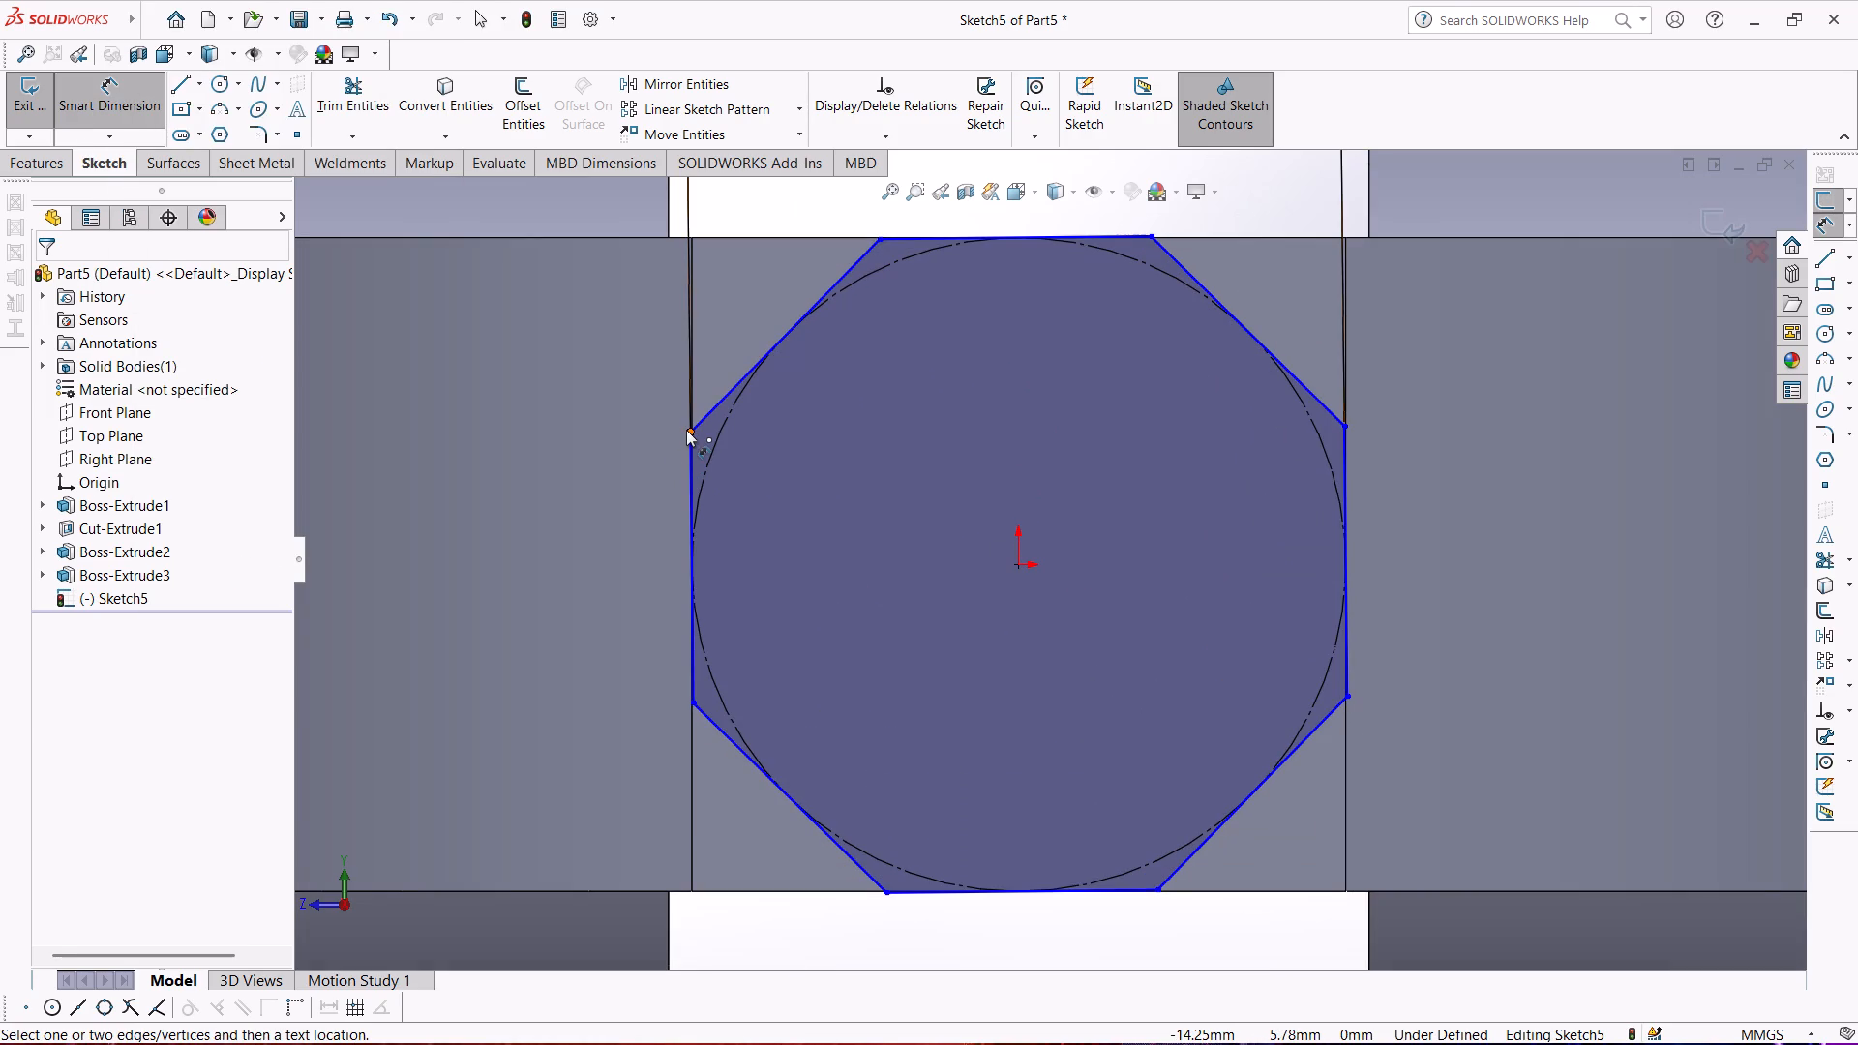
key("ctrl+z")
key("ctrl+z")
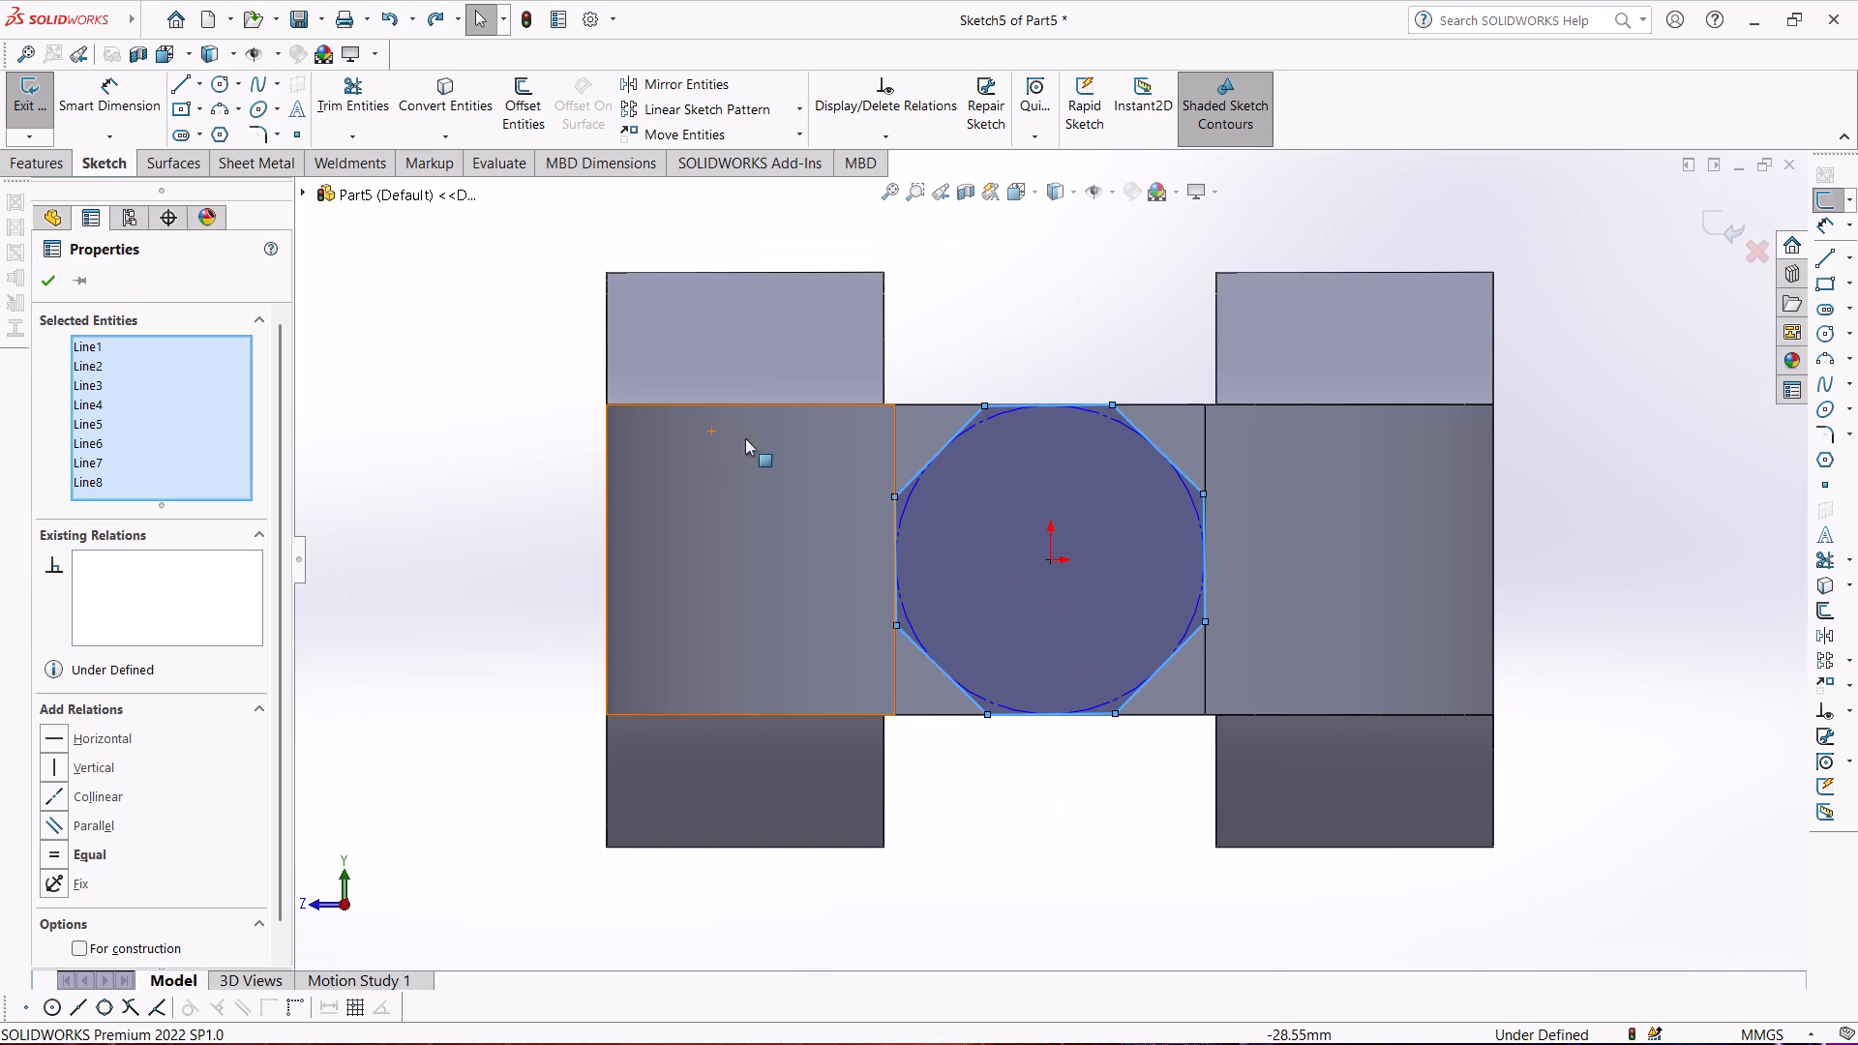
left_click(42, 286)
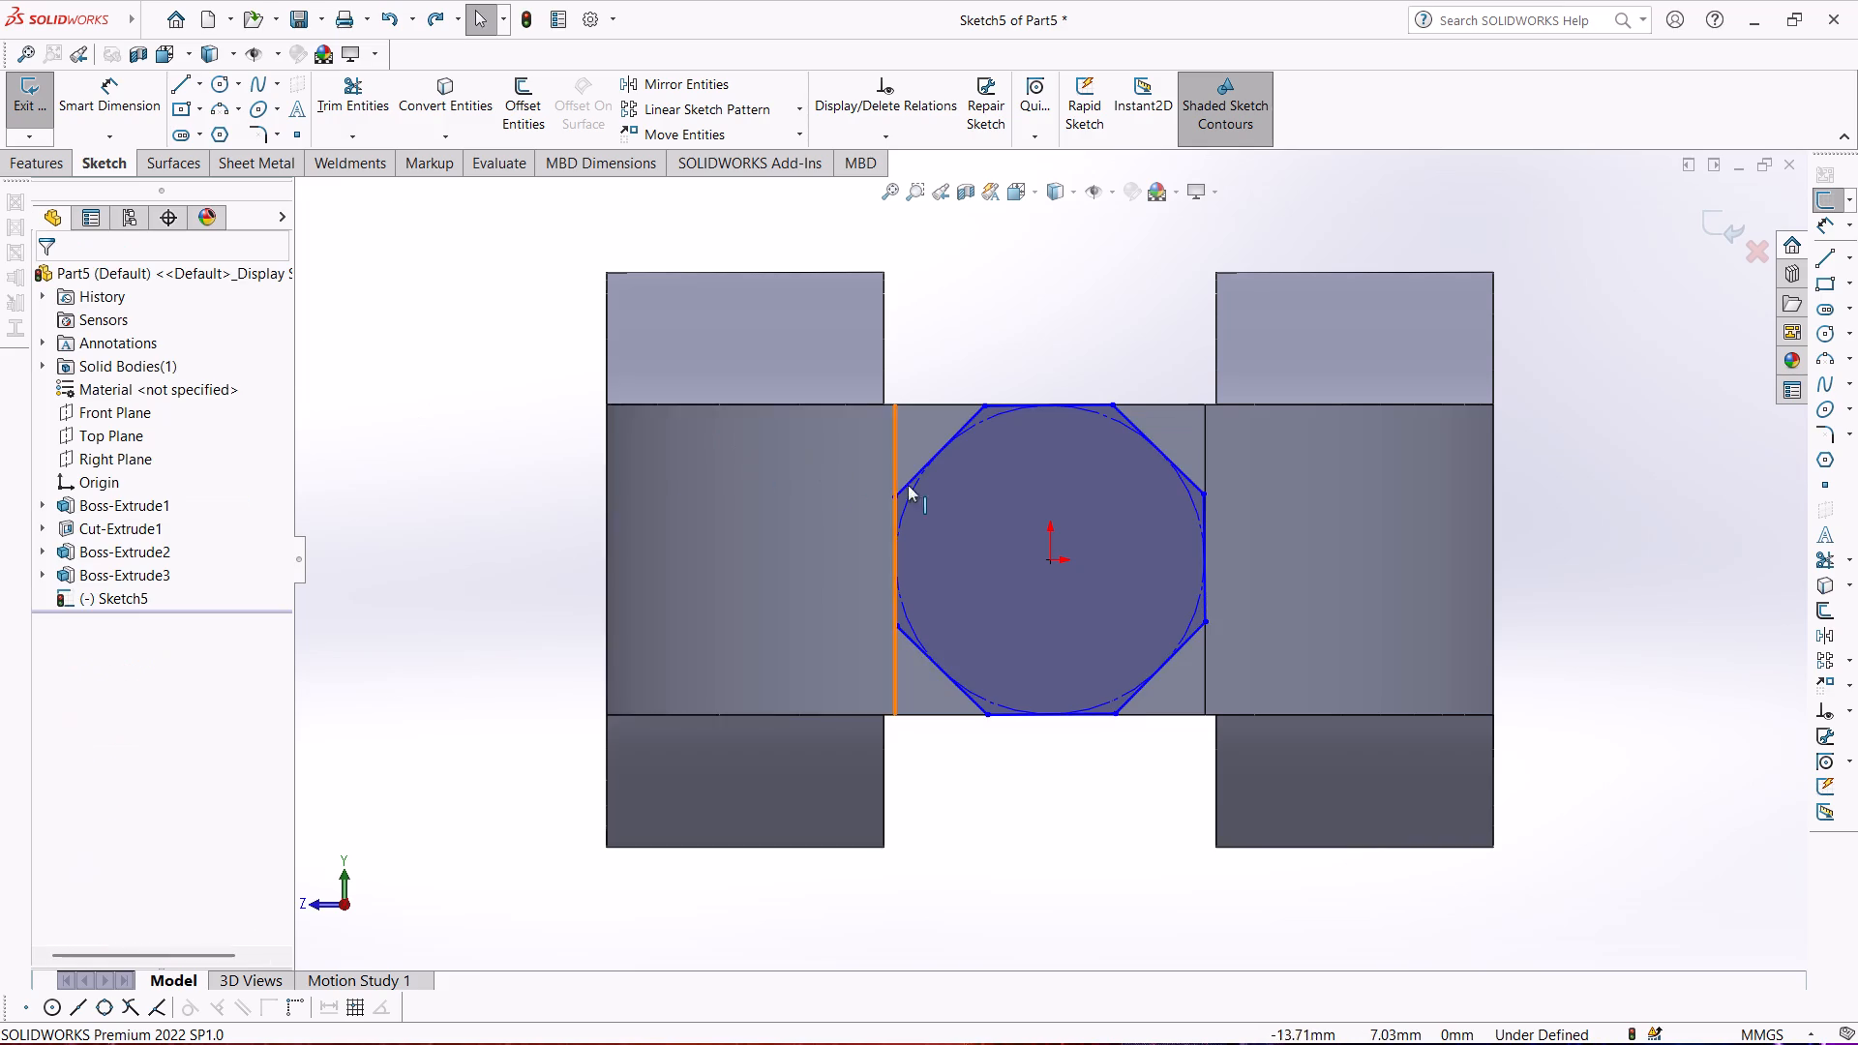
Add a Horizontal relation between the octagon's upper vertices on its two opposite vertical sides.
scroll(917, 491, "down", 1)
left_click(896, 505, "ctrl")
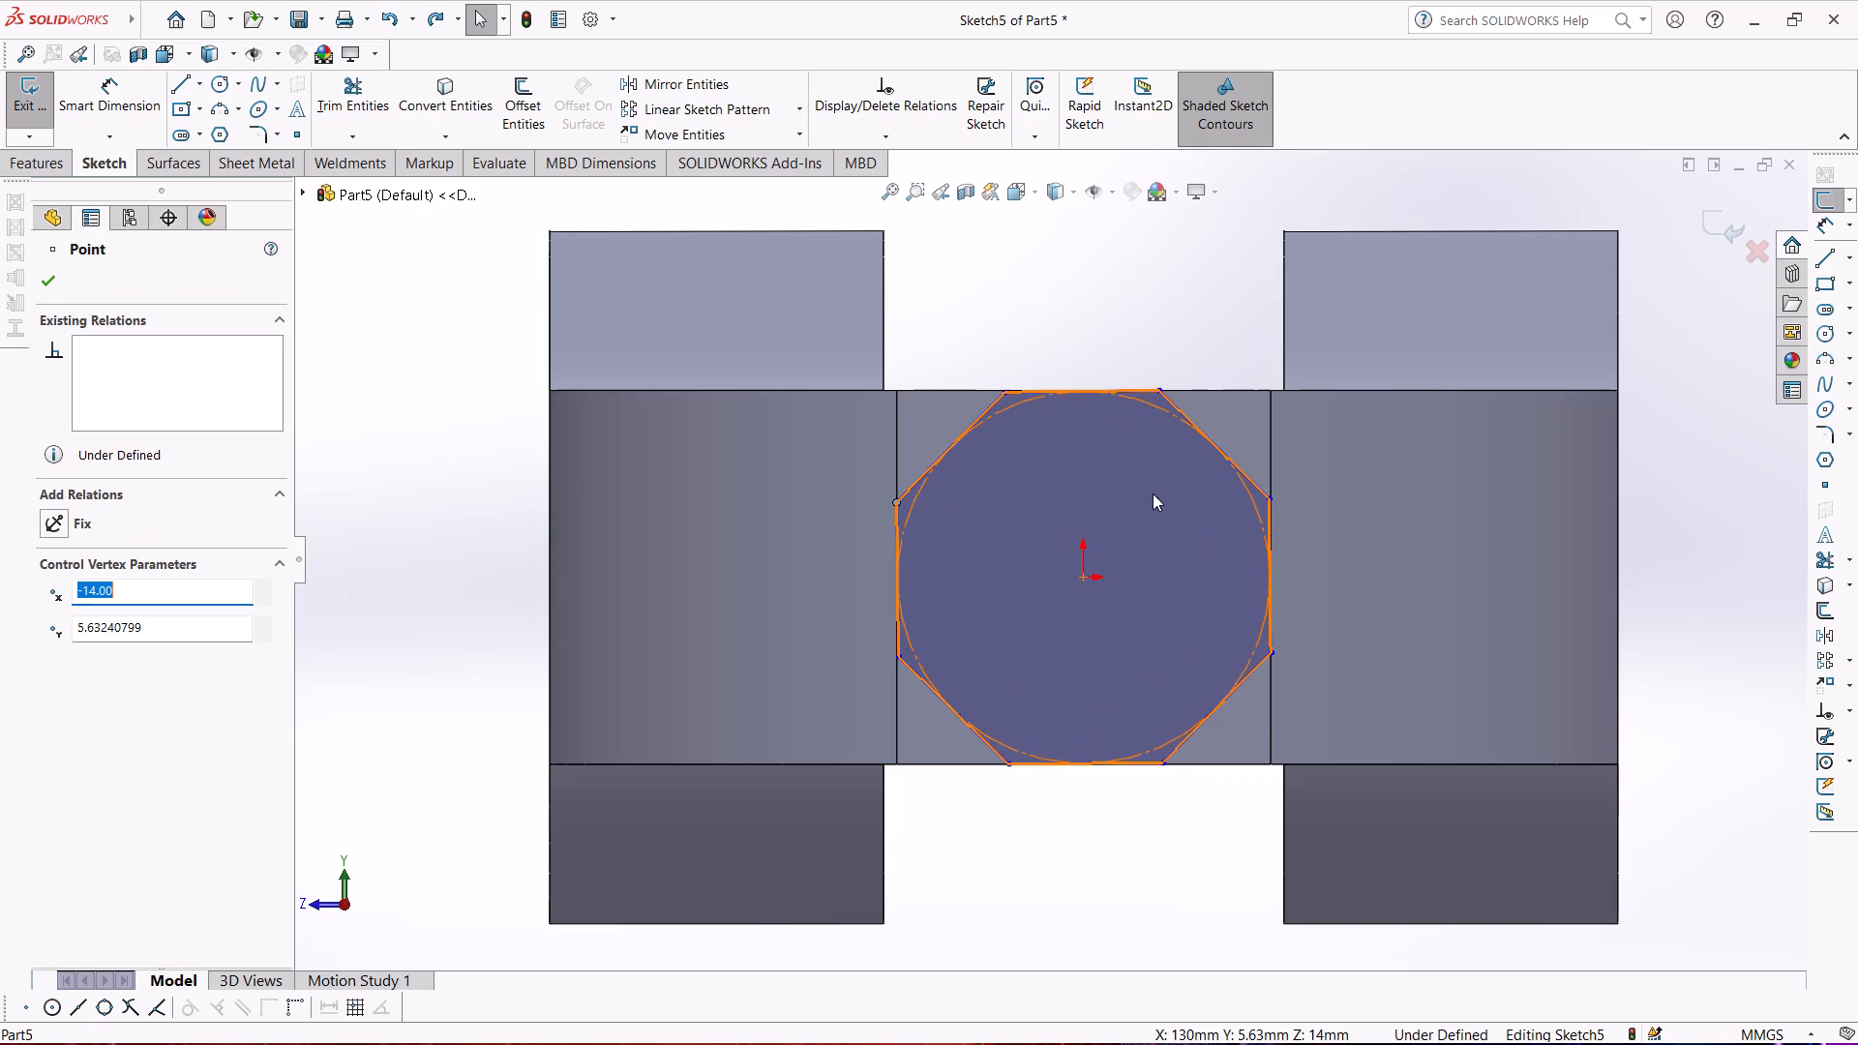
left_click(1266, 497, "ctrl")
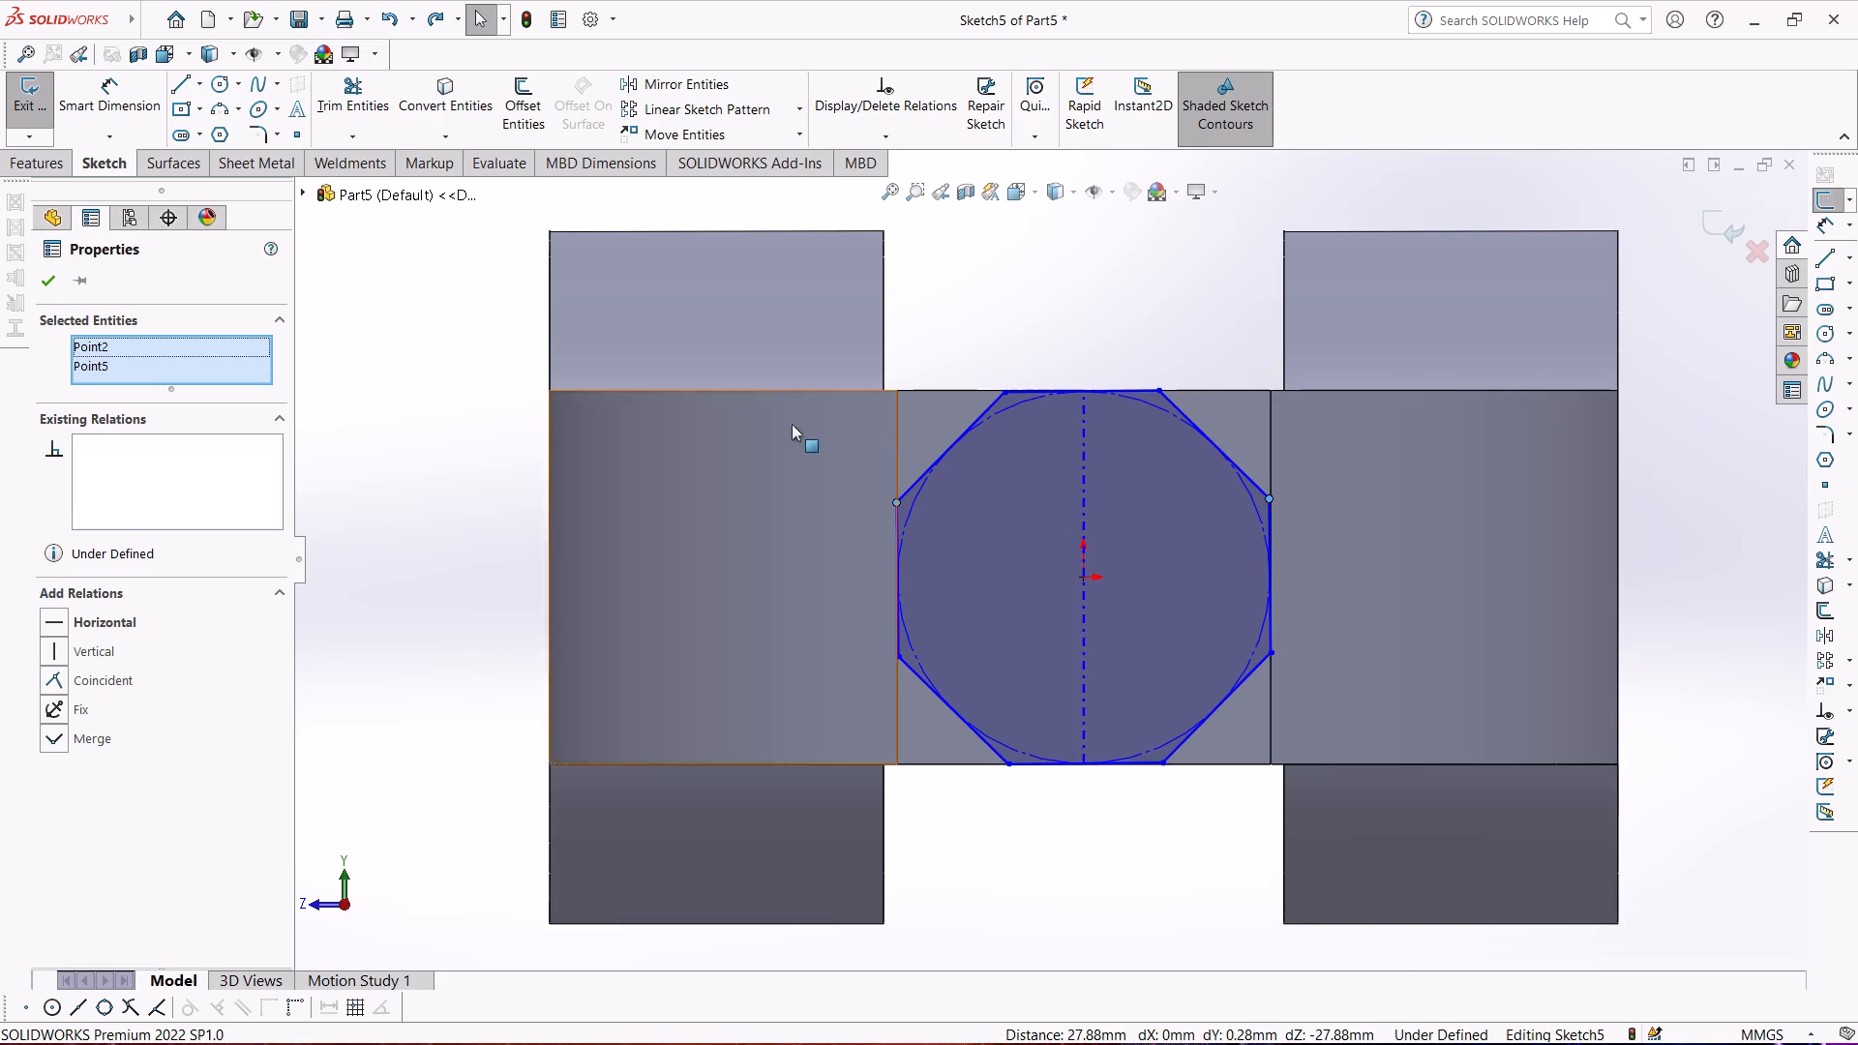
left_click(85, 618)
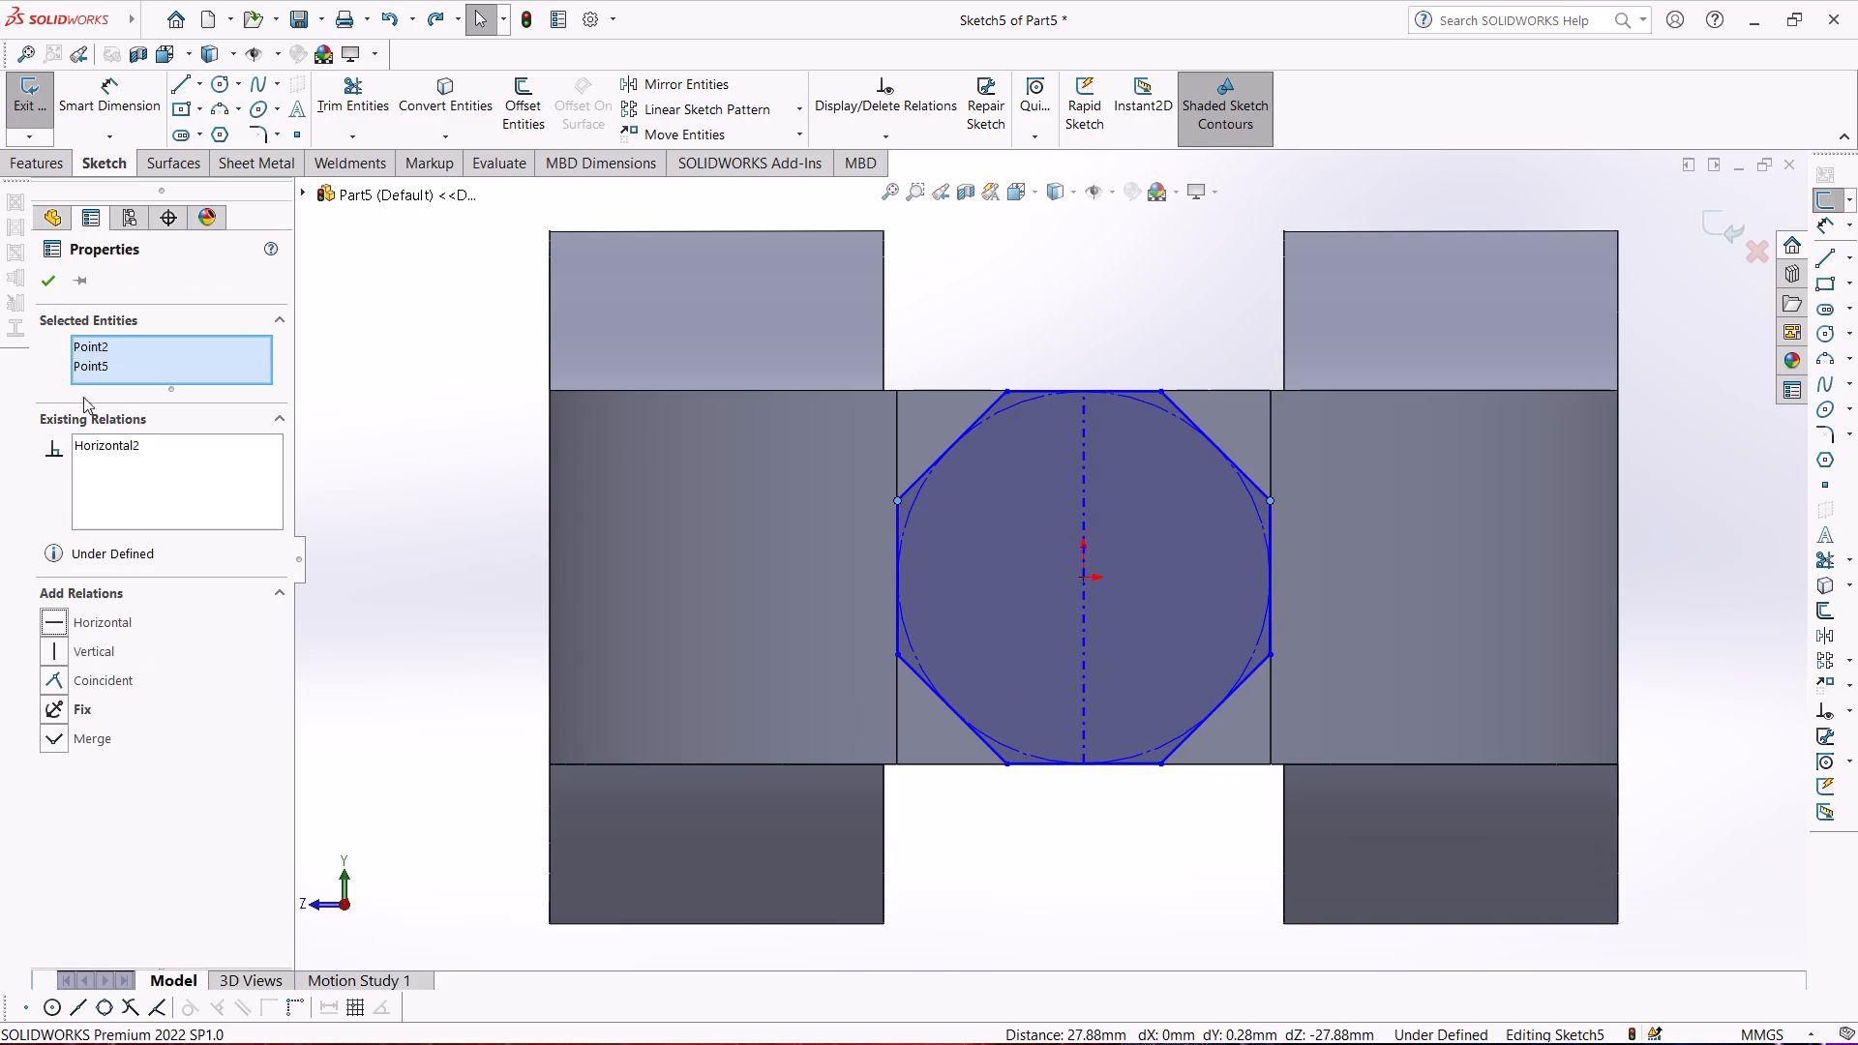
left_click(48, 281)
Dimension the distance between the octagon's two opposite vertical sides as 28 mm and exit the sketch.
left_click(128, 102)
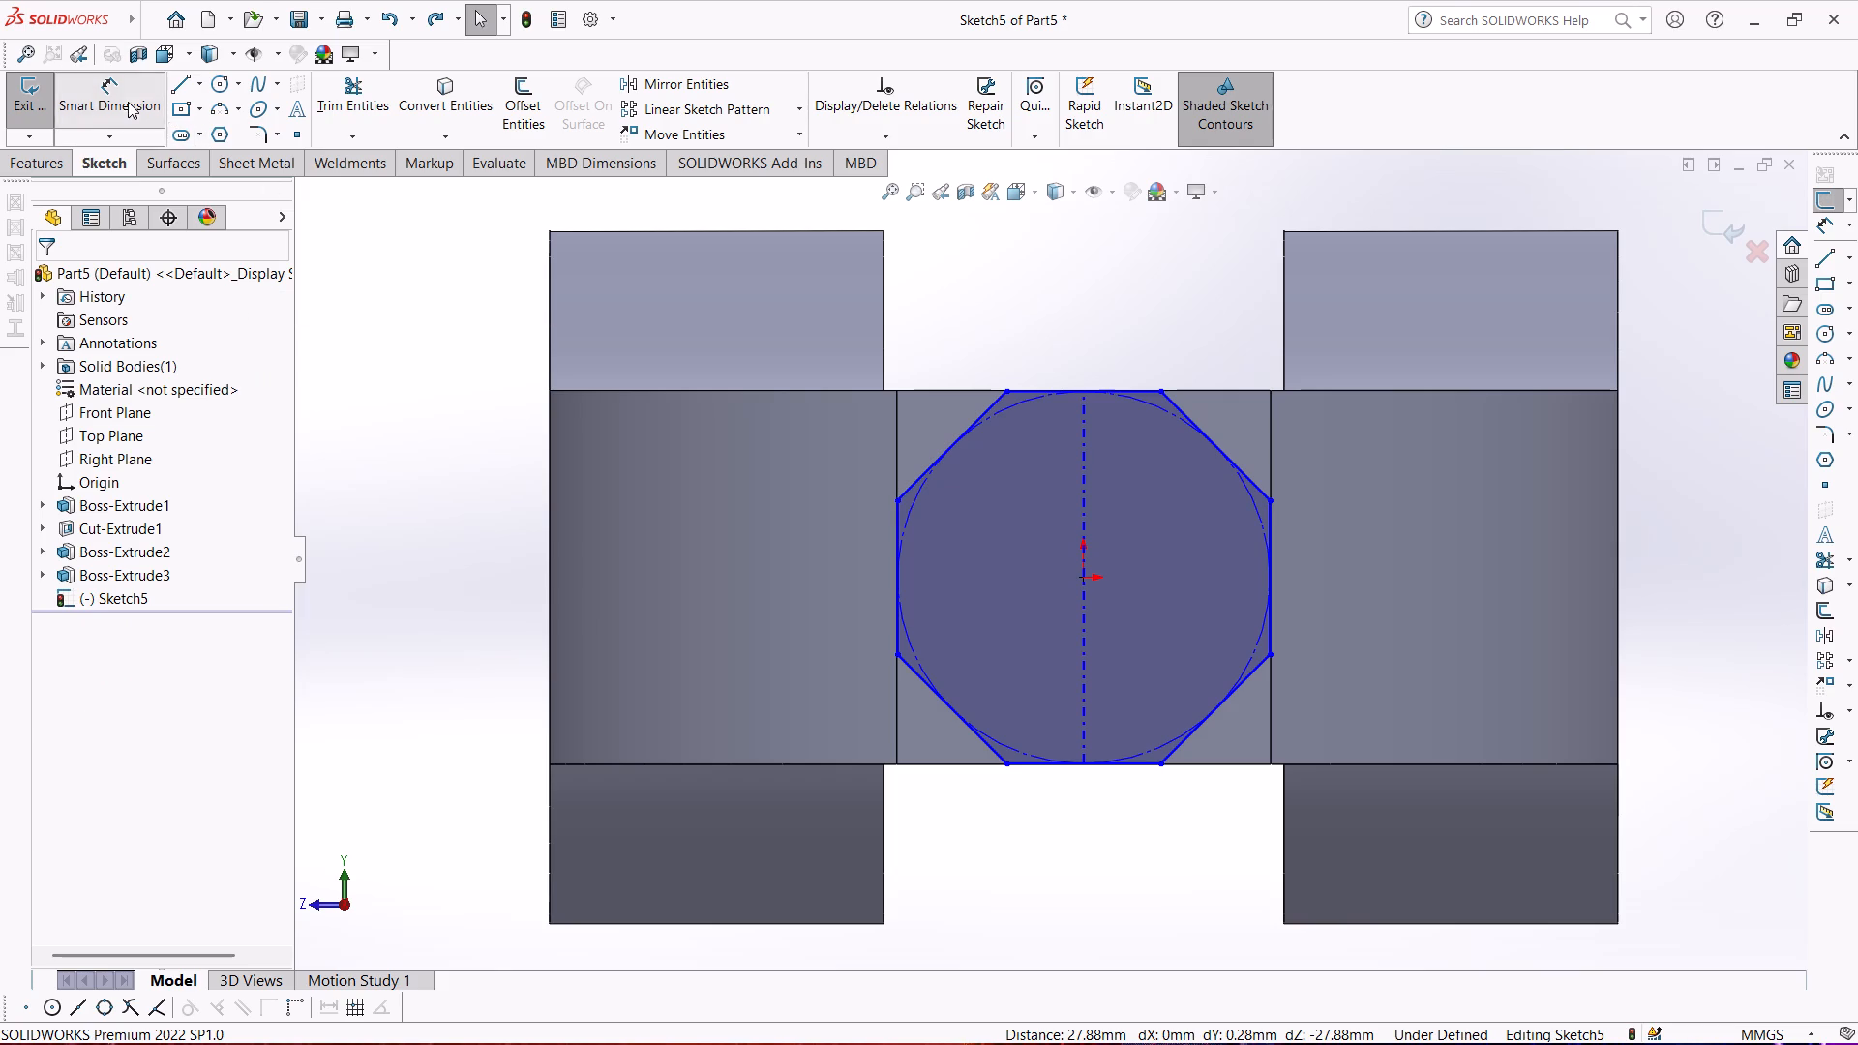
left_click(893, 526)
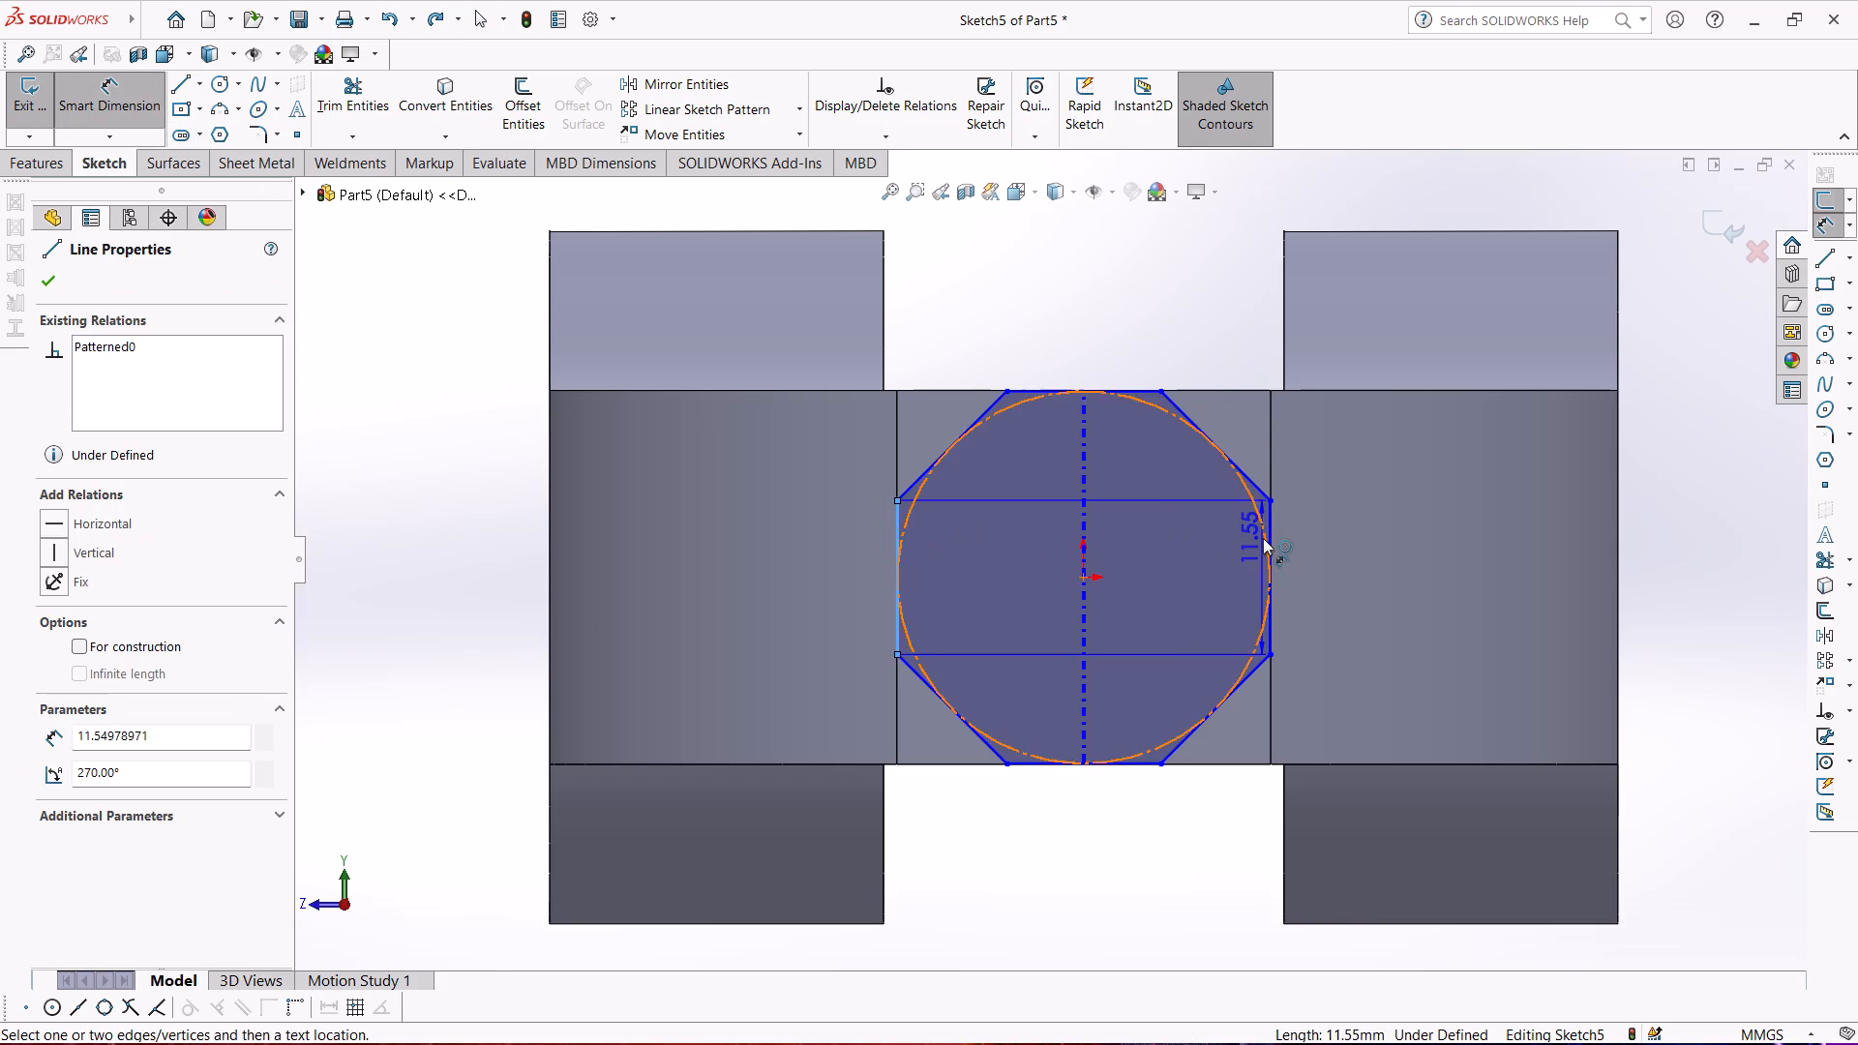
left_click(1273, 527)
left_click(1165, 294)
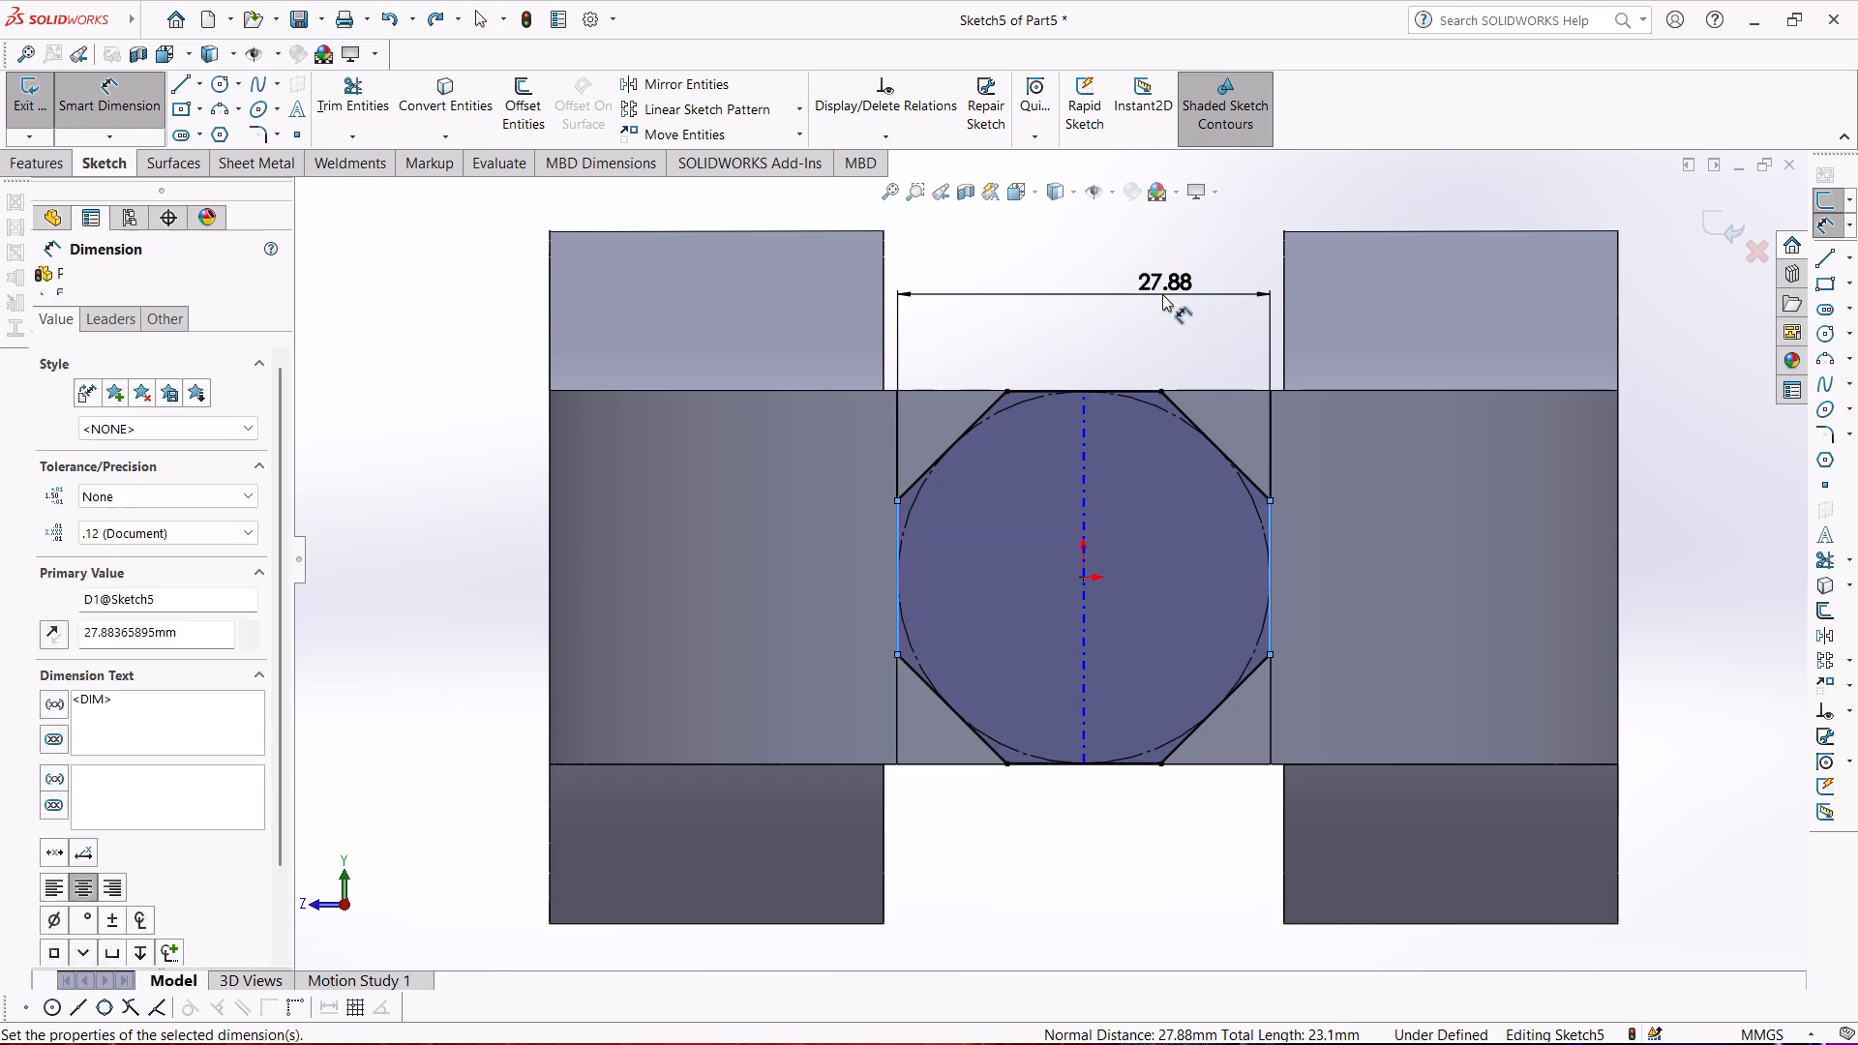
type("28")
key("Return")
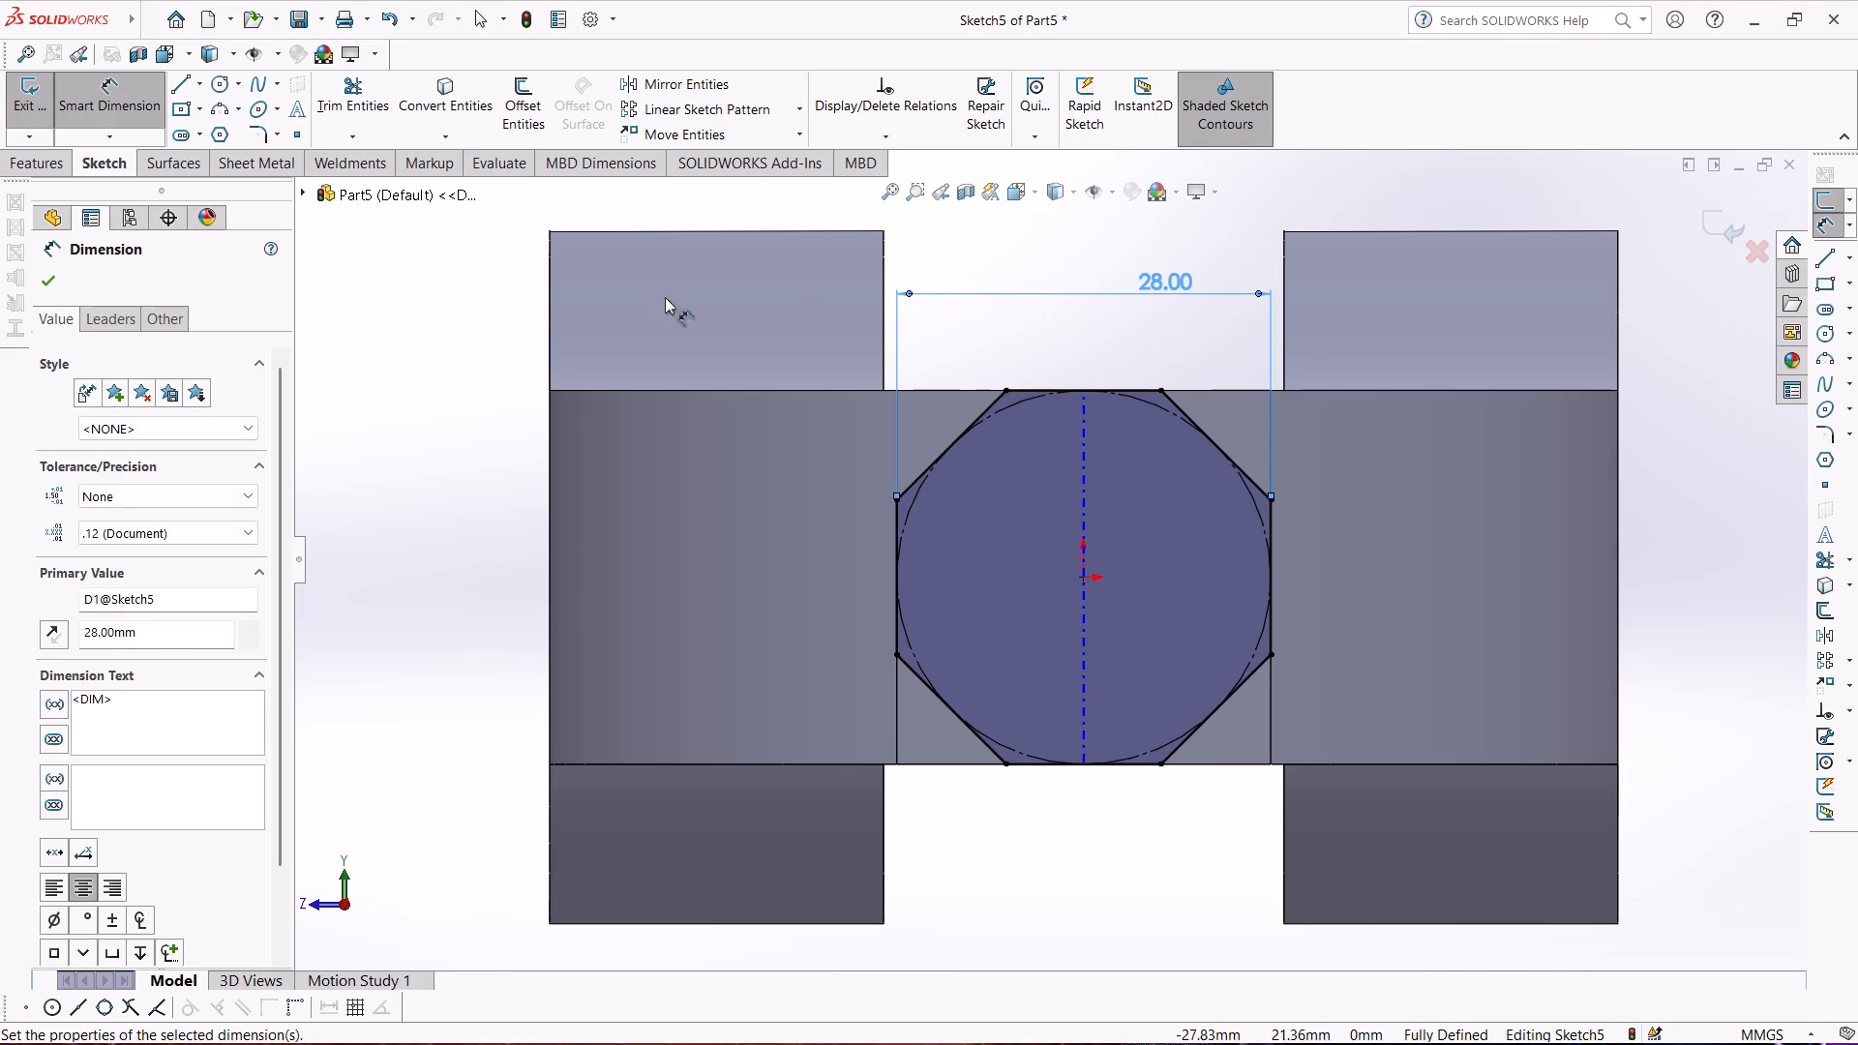
left_click(57, 278)
left_click(27, 125)
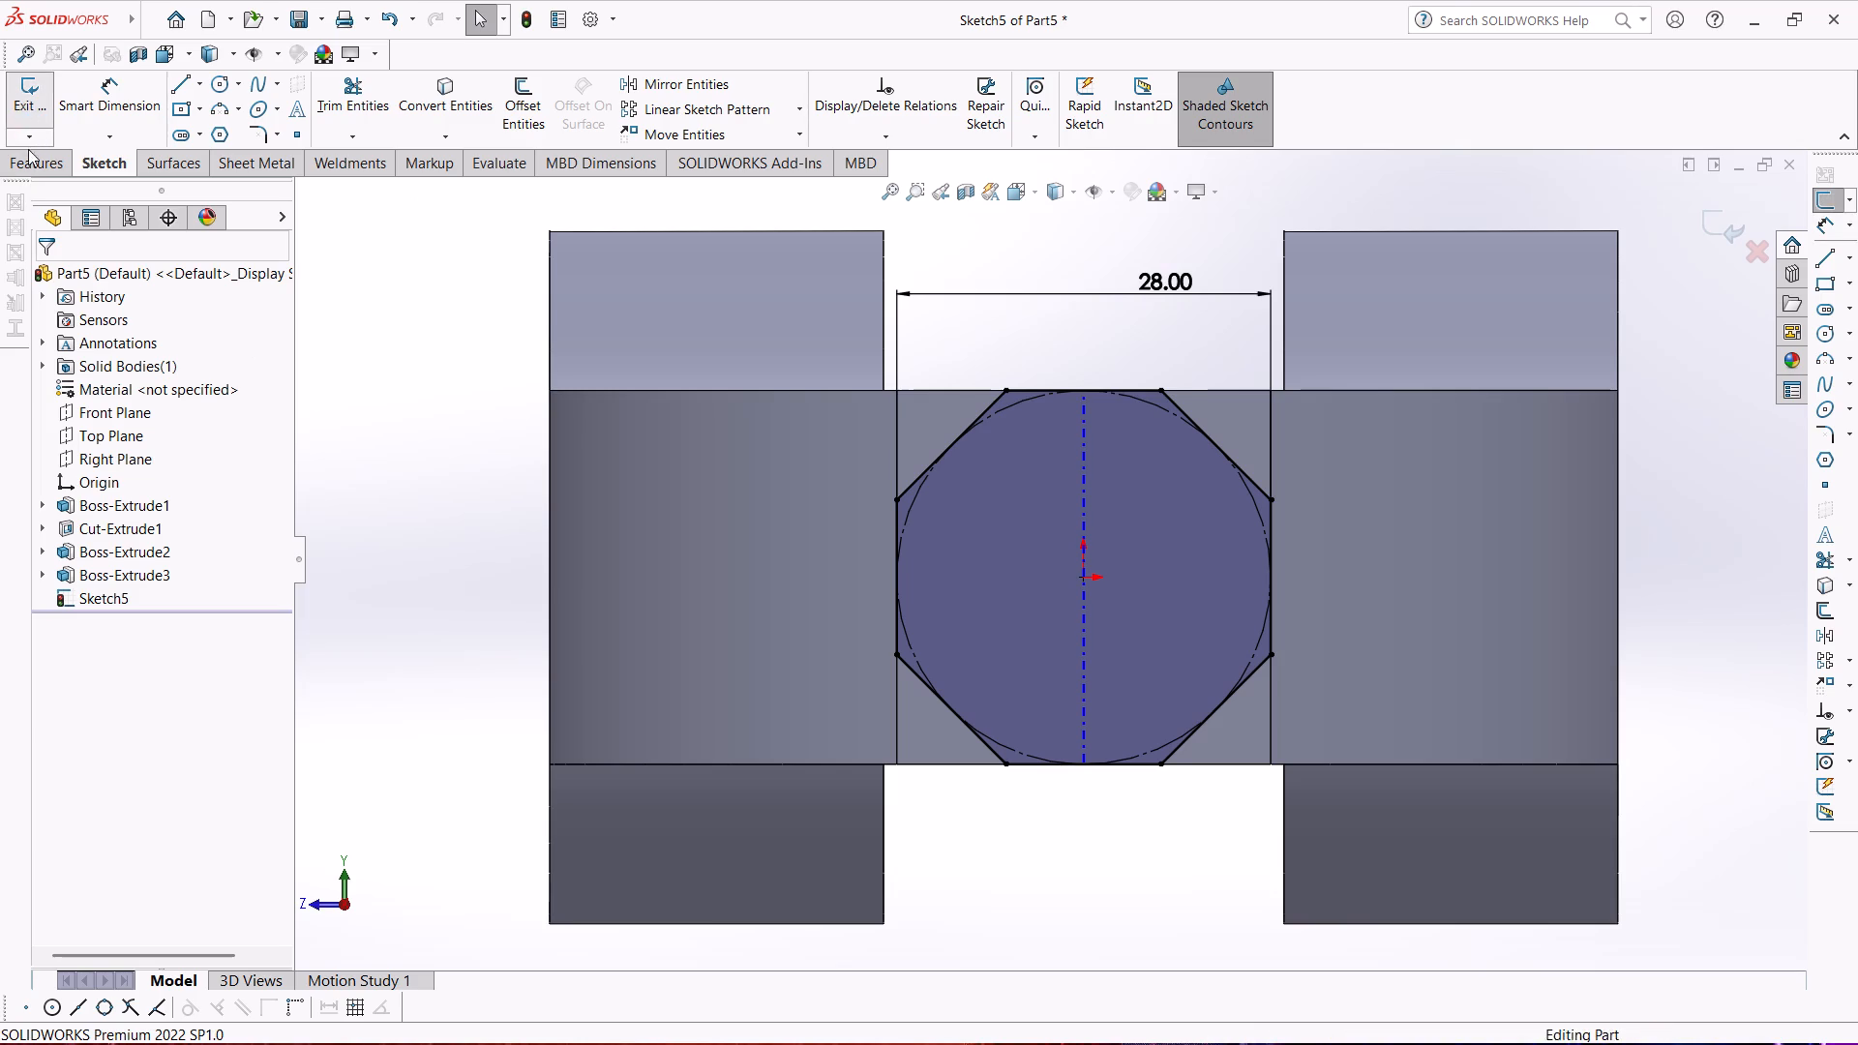
Cut away the shank's corners outside the octagon with a Blind Extruded Cut 40 mm deep, using Flip side to cut.
left_click(30, 167)
left_click(350, 104)
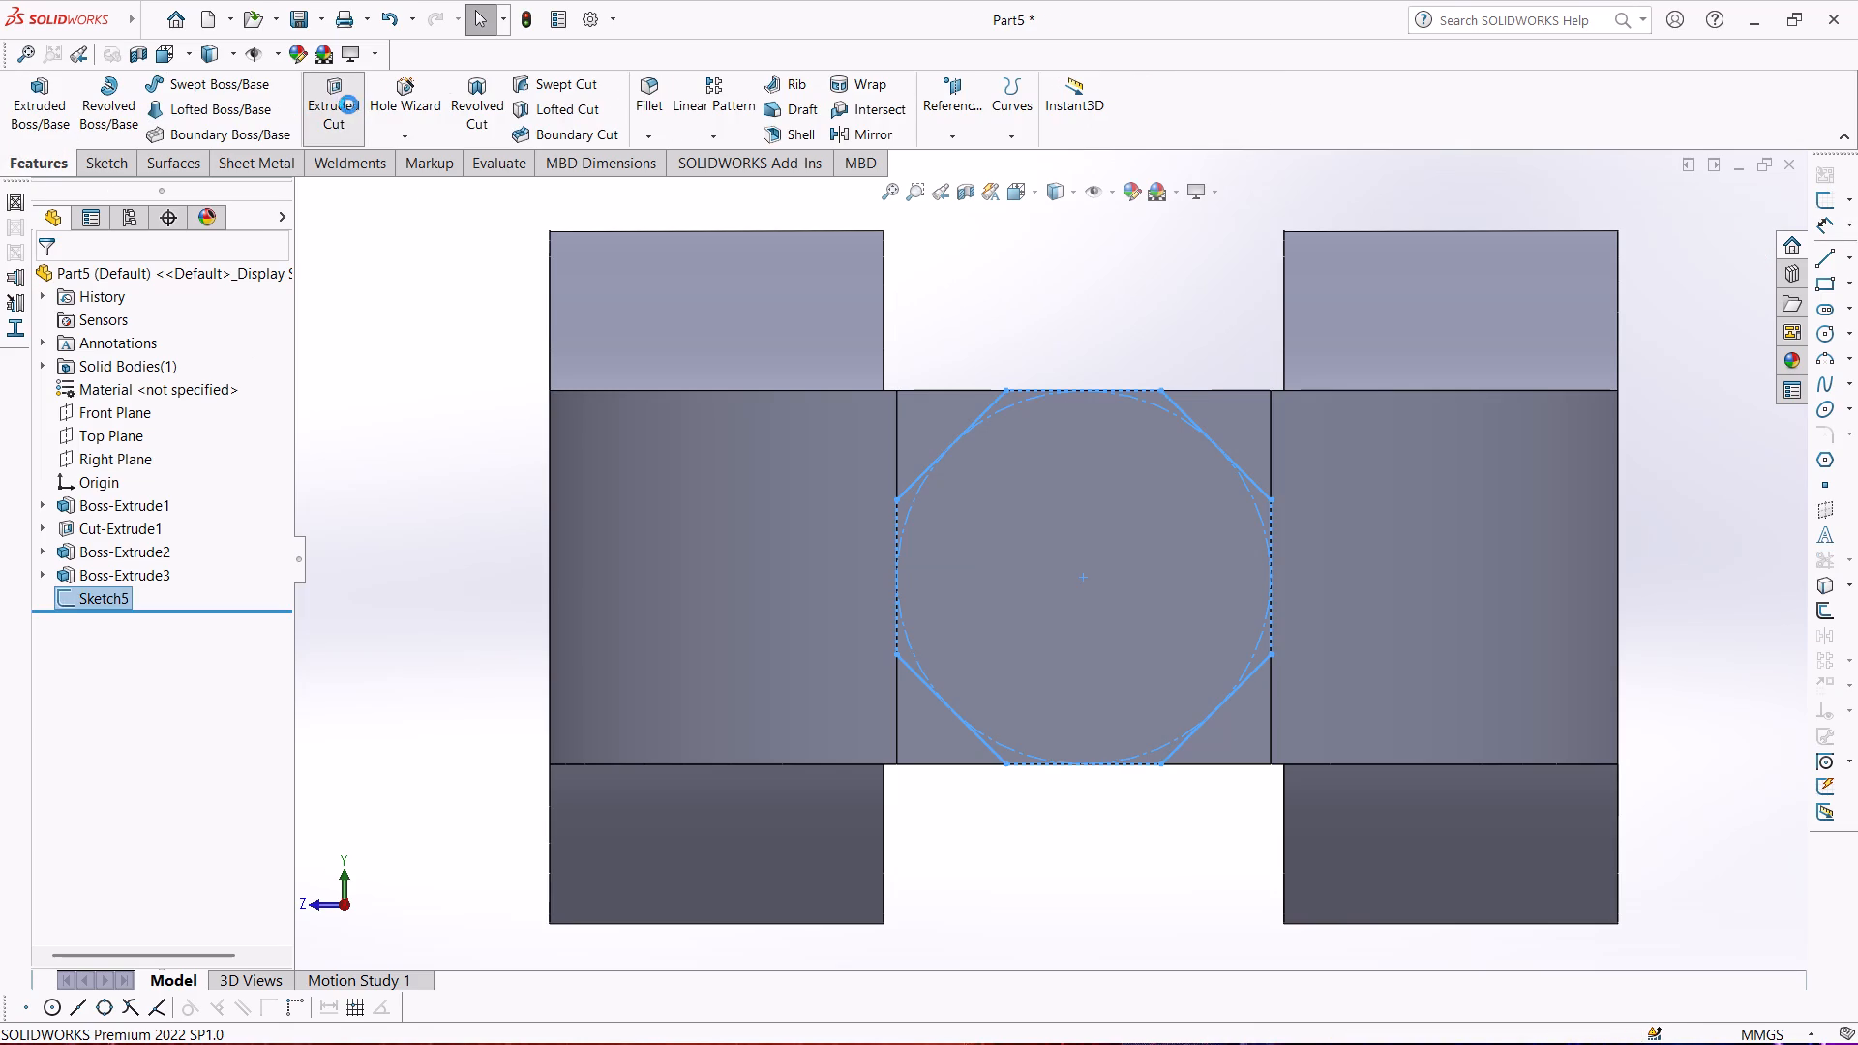
middle_click(434, 509)
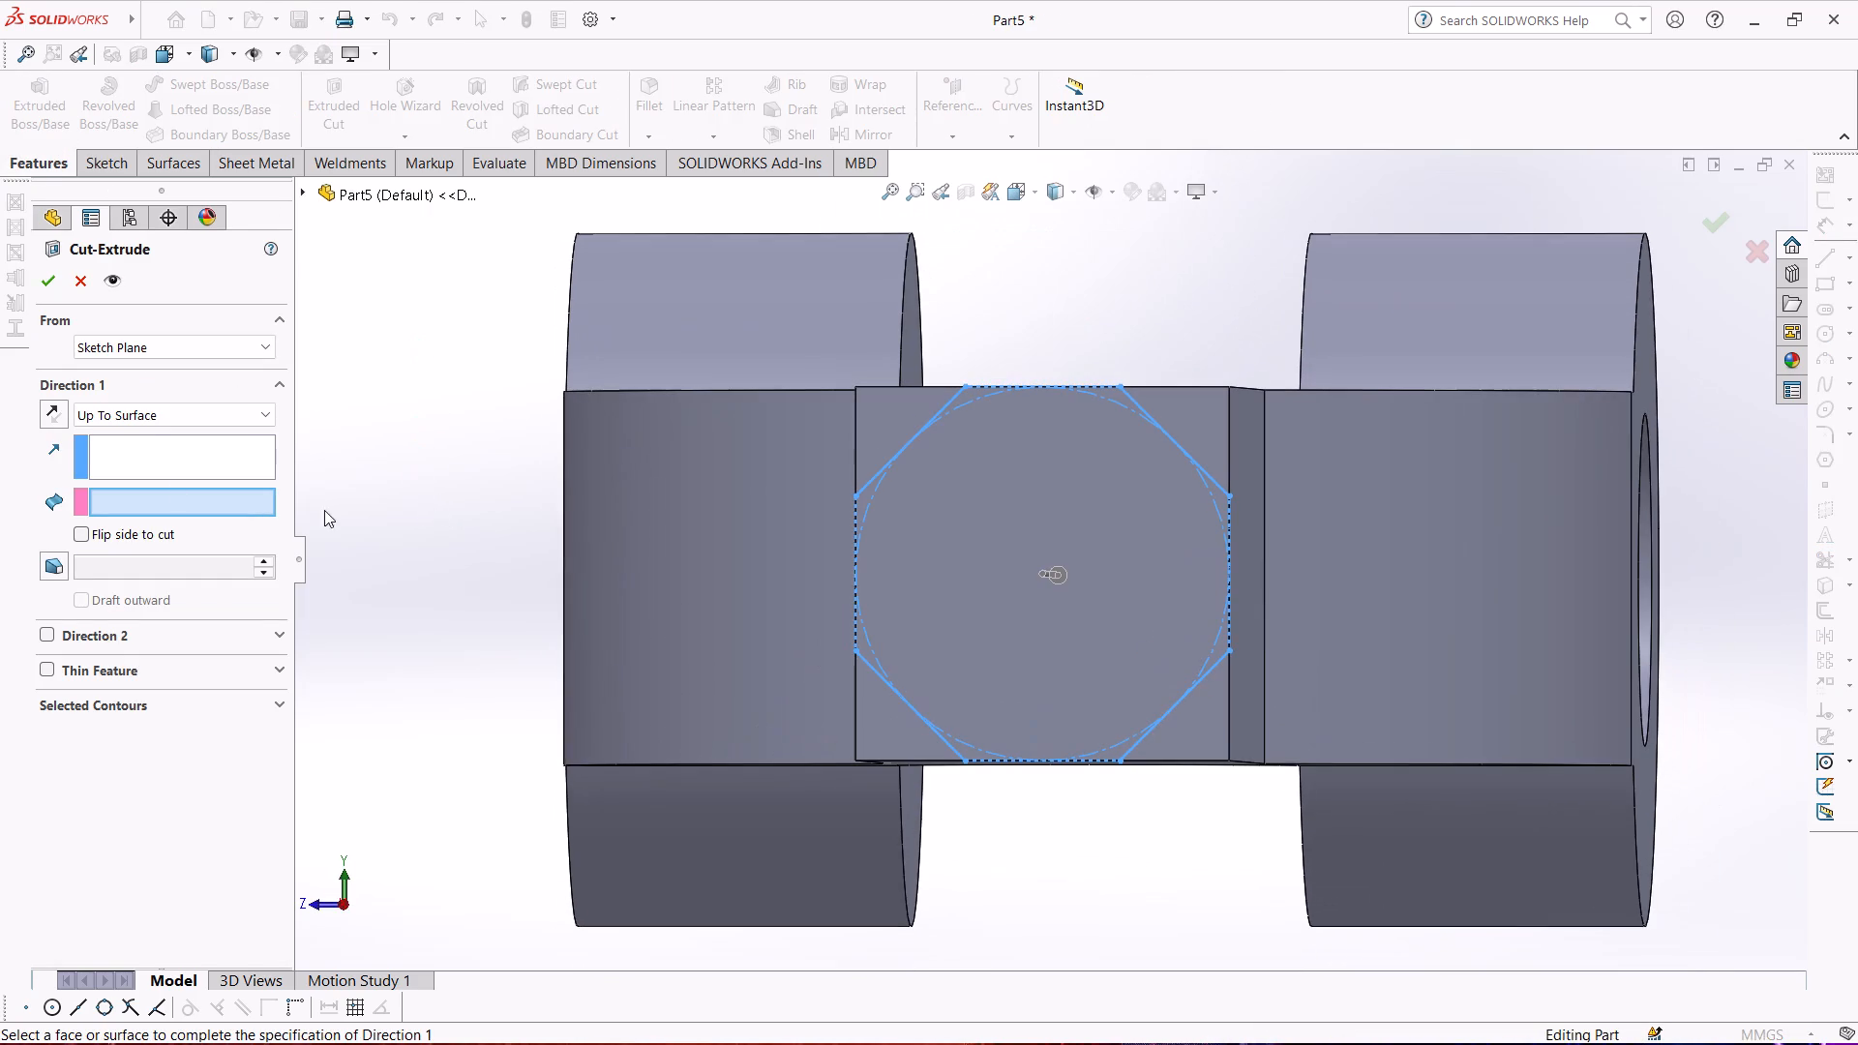
left_click(143, 419)
left_click(141, 428)
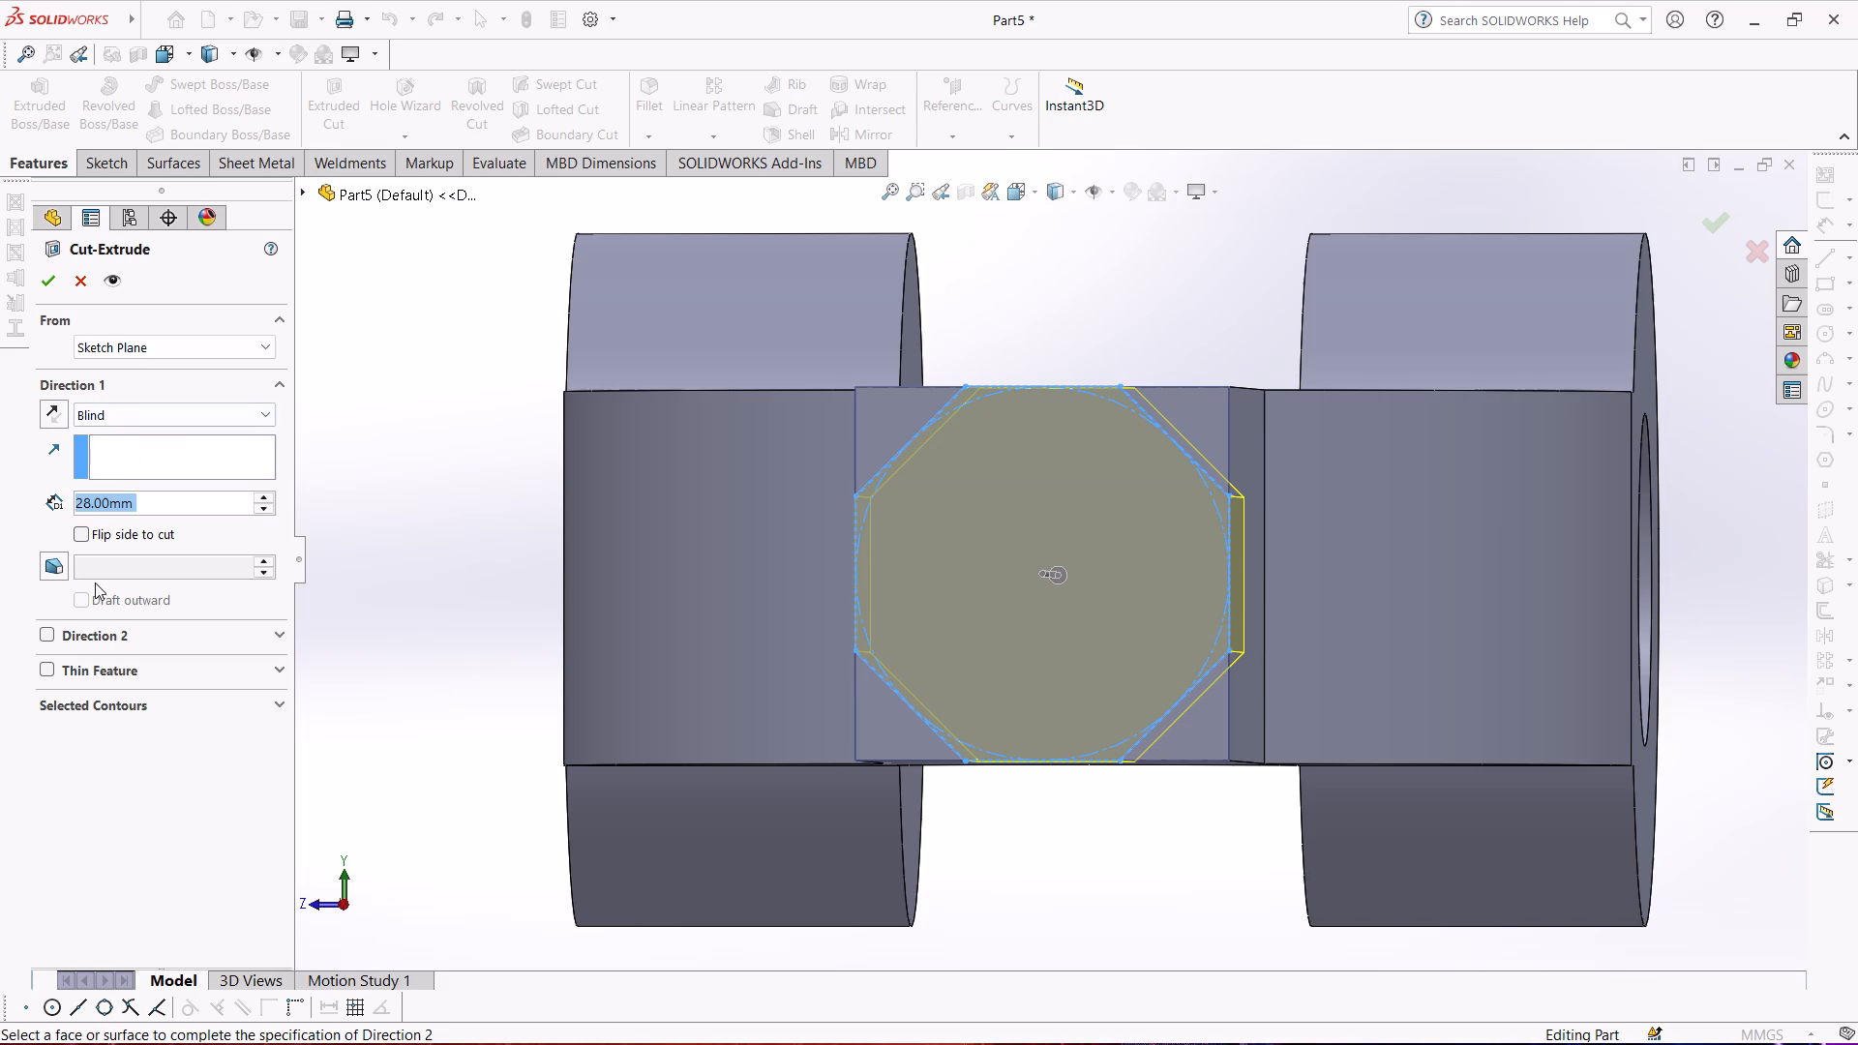
left_click(81, 531)
middle_click_drag(213, 593, 375, 552)
middle_click_drag(374, 549, 422, 572)
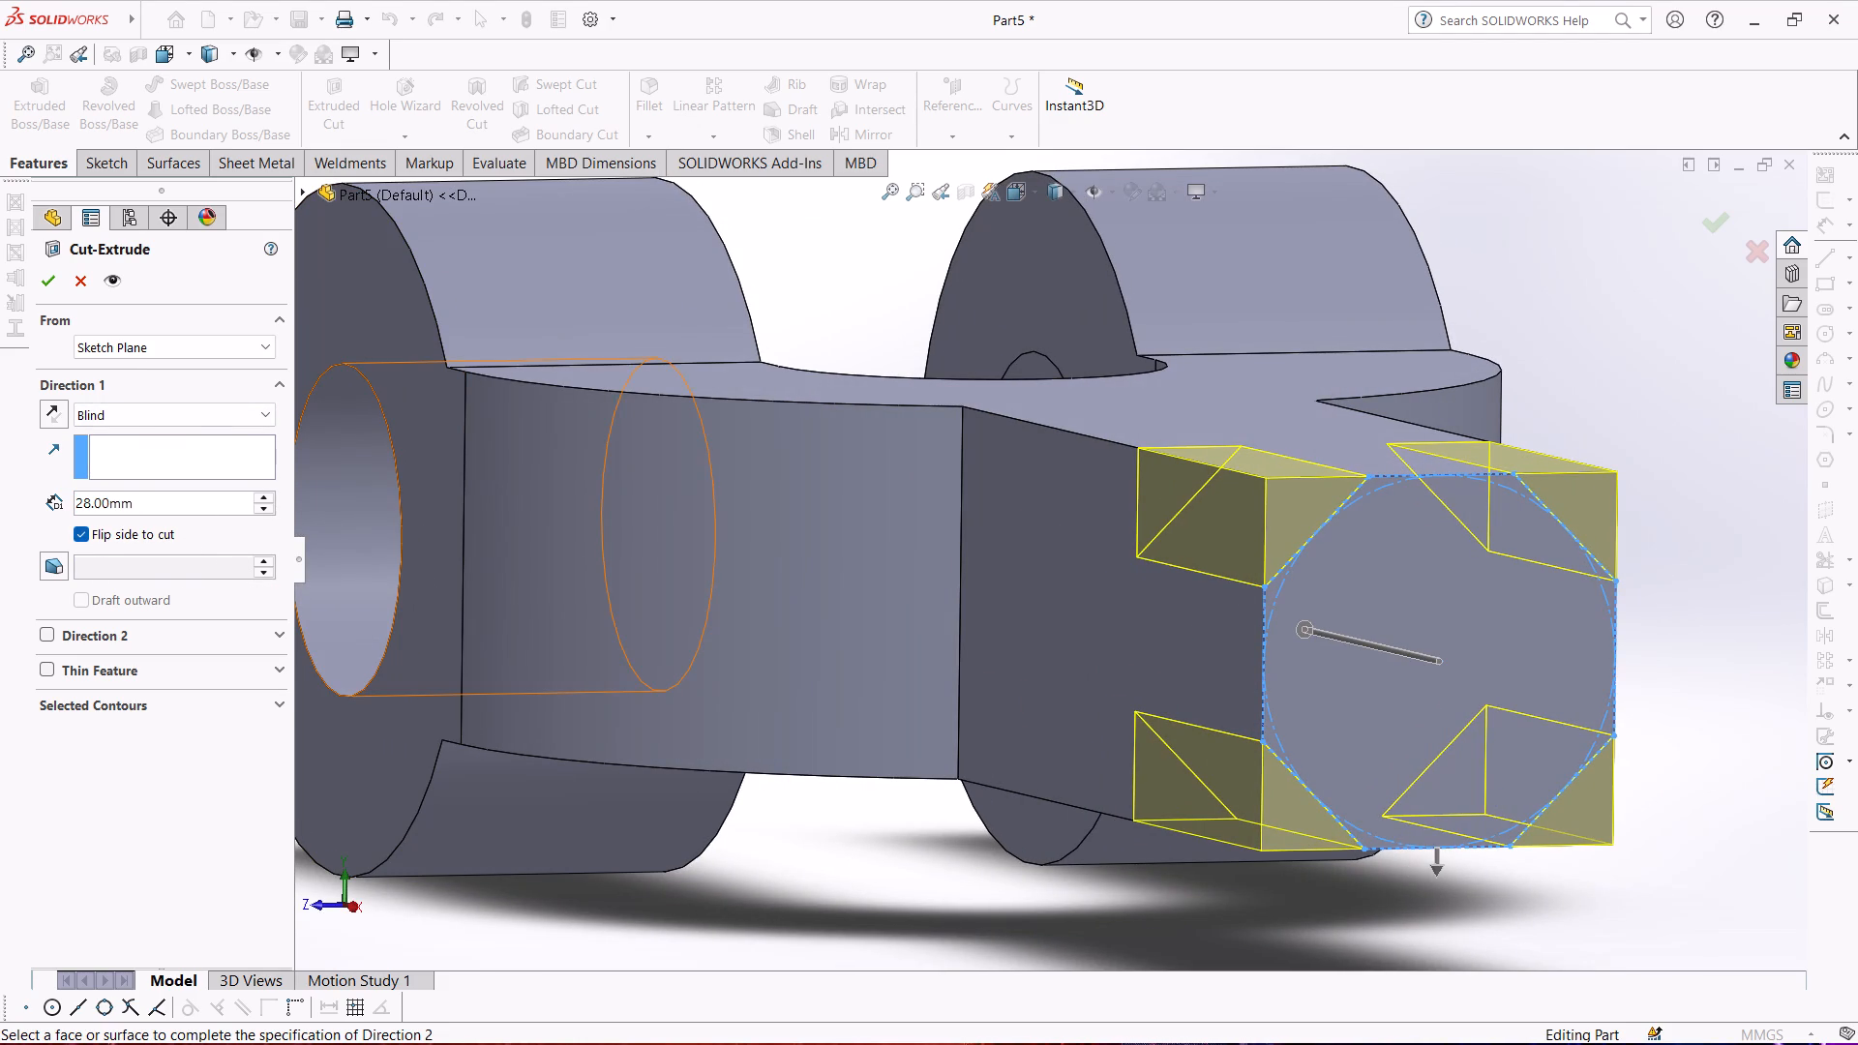
left_click_drag(195, 500, 47, 516)
key("4")
key("0")
key("Return")
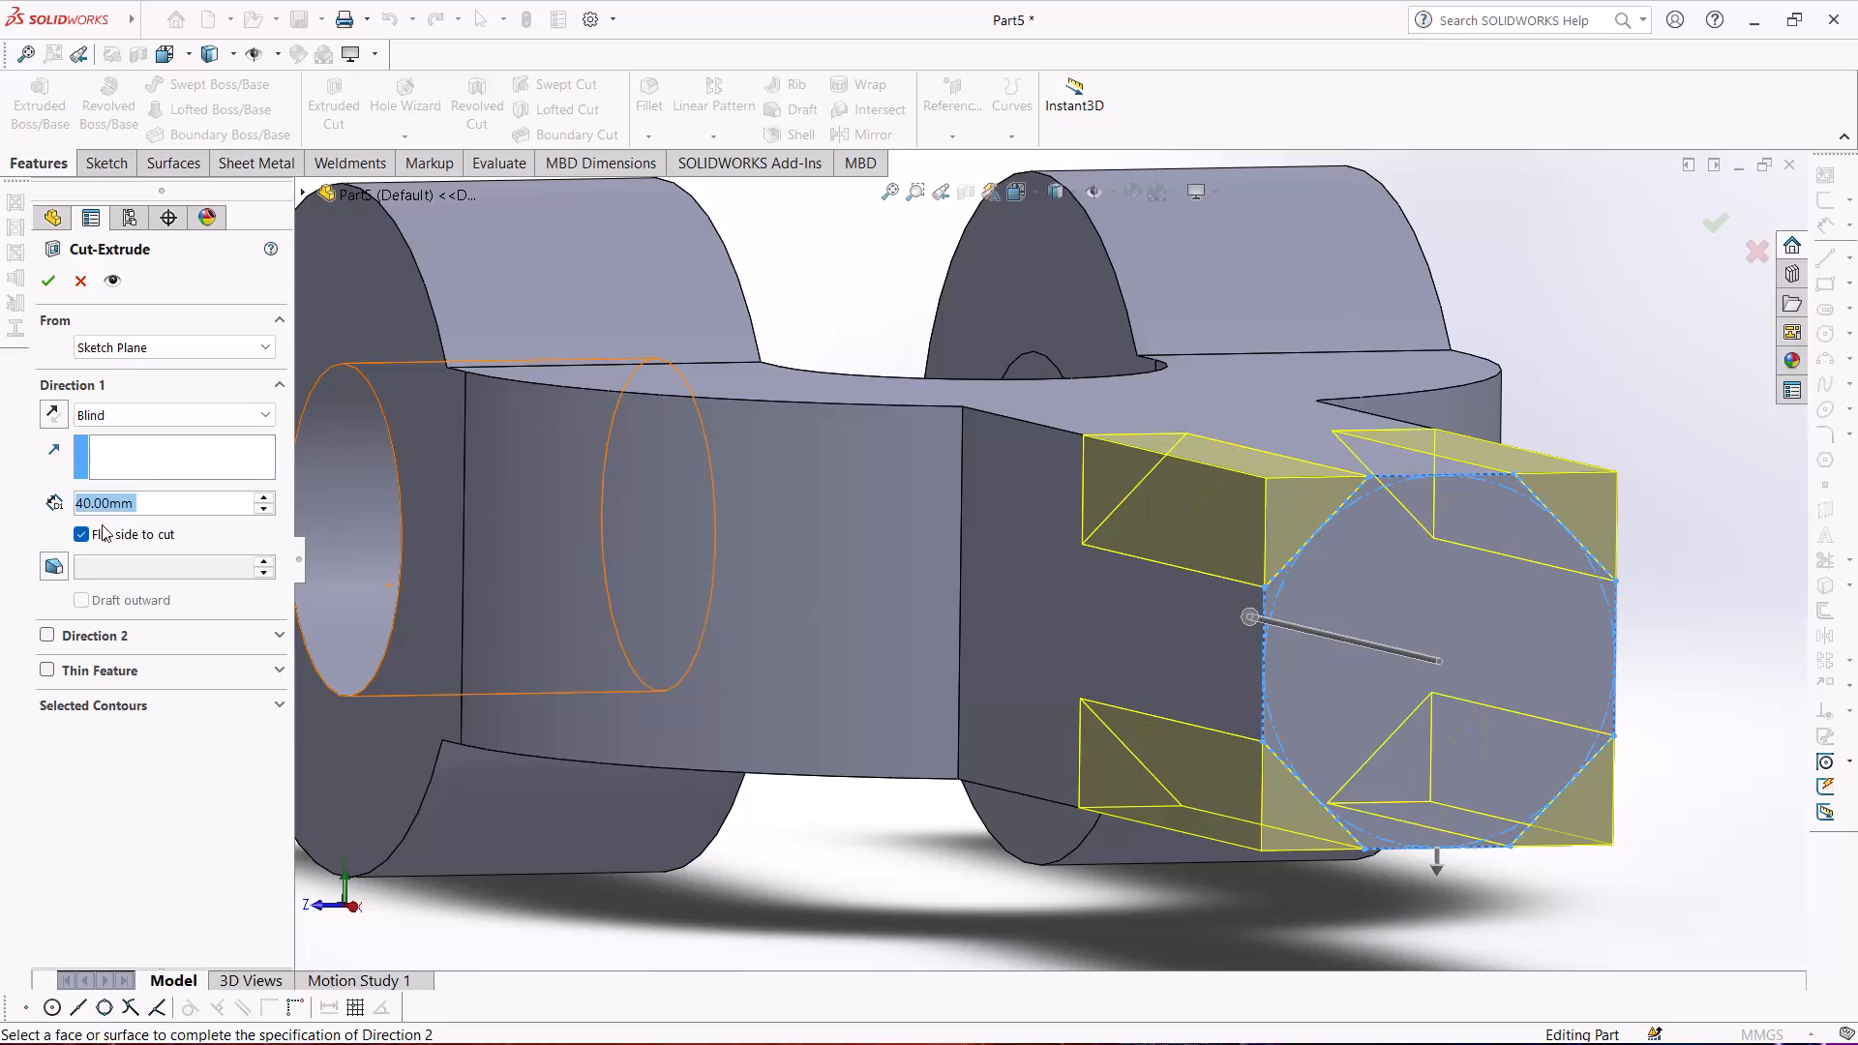
middle_click_drag(786, 239, 797, 271)
scroll(786, 239, "up", 3)
middle_click_drag(860, 314, 784, 264)
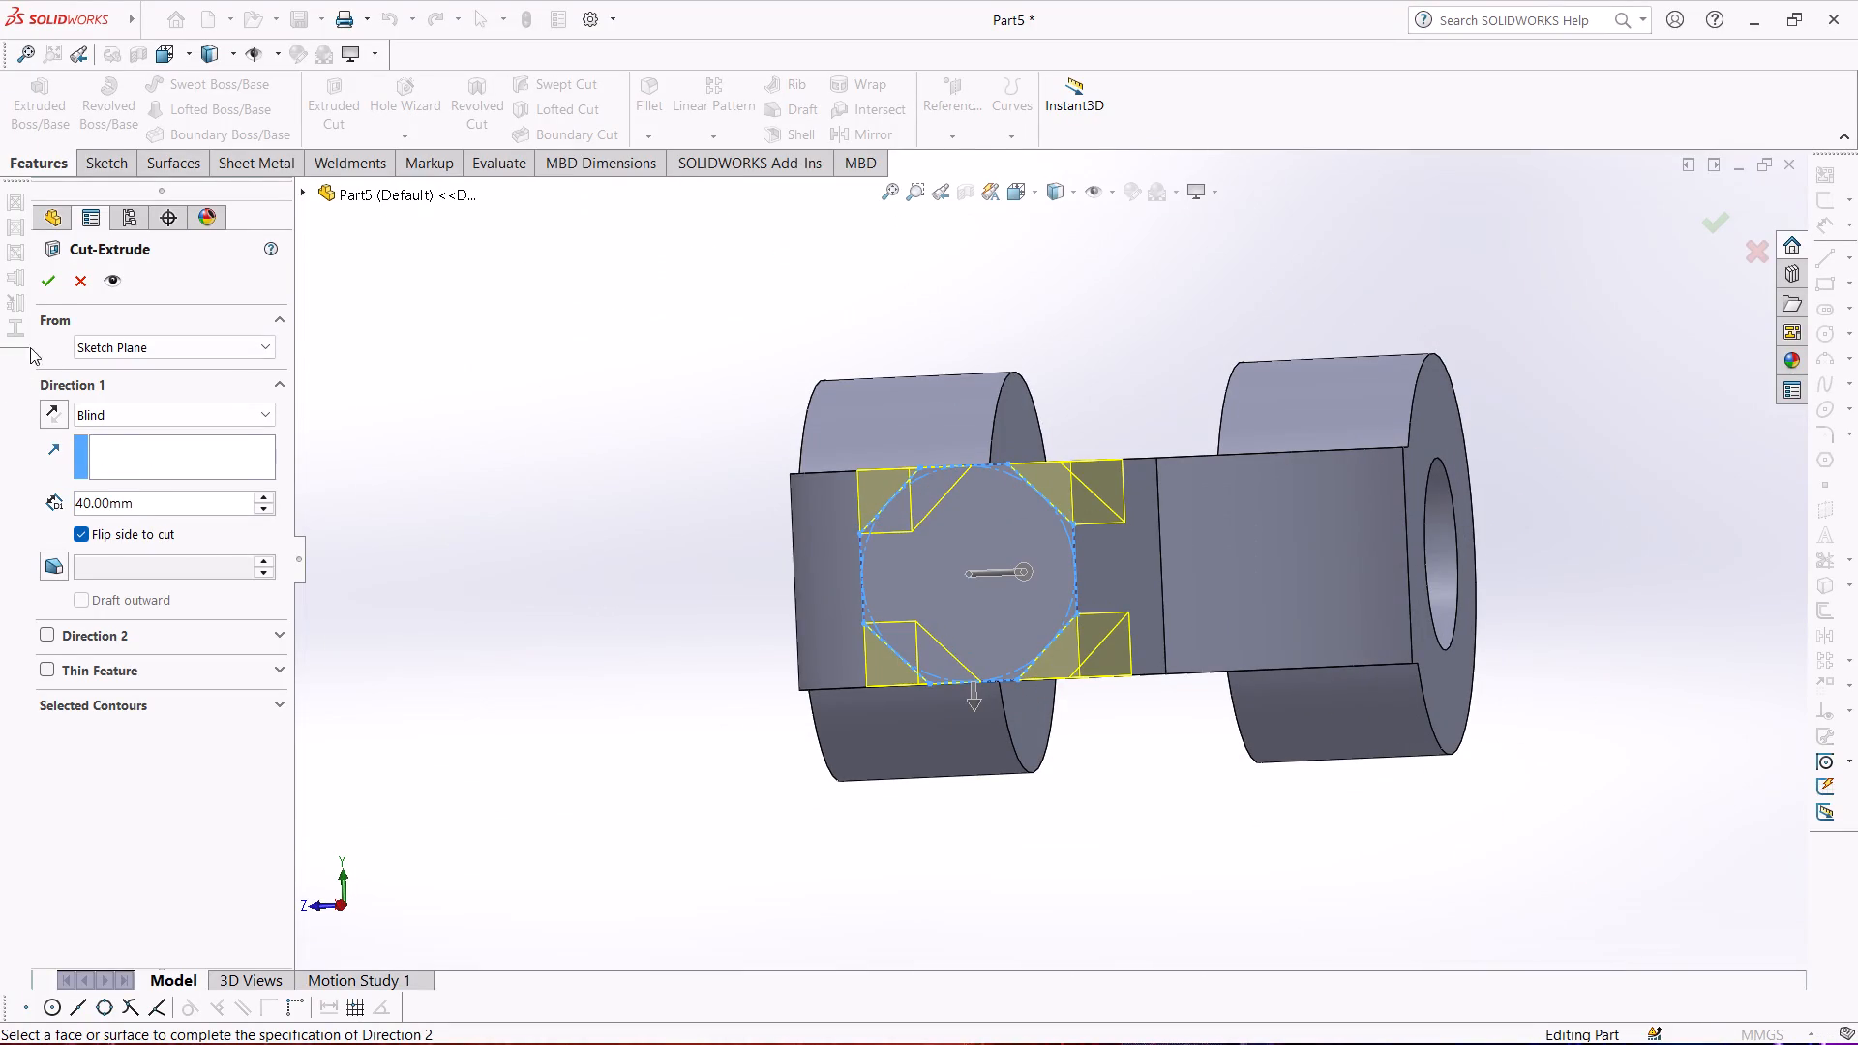
left_click(40, 280)
Fillet the four edges where the octagonal shank's corner cuts meet the square shoulder with a 6 mm symmetric radius.
middle_click_drag(505, 694, 556, 642)
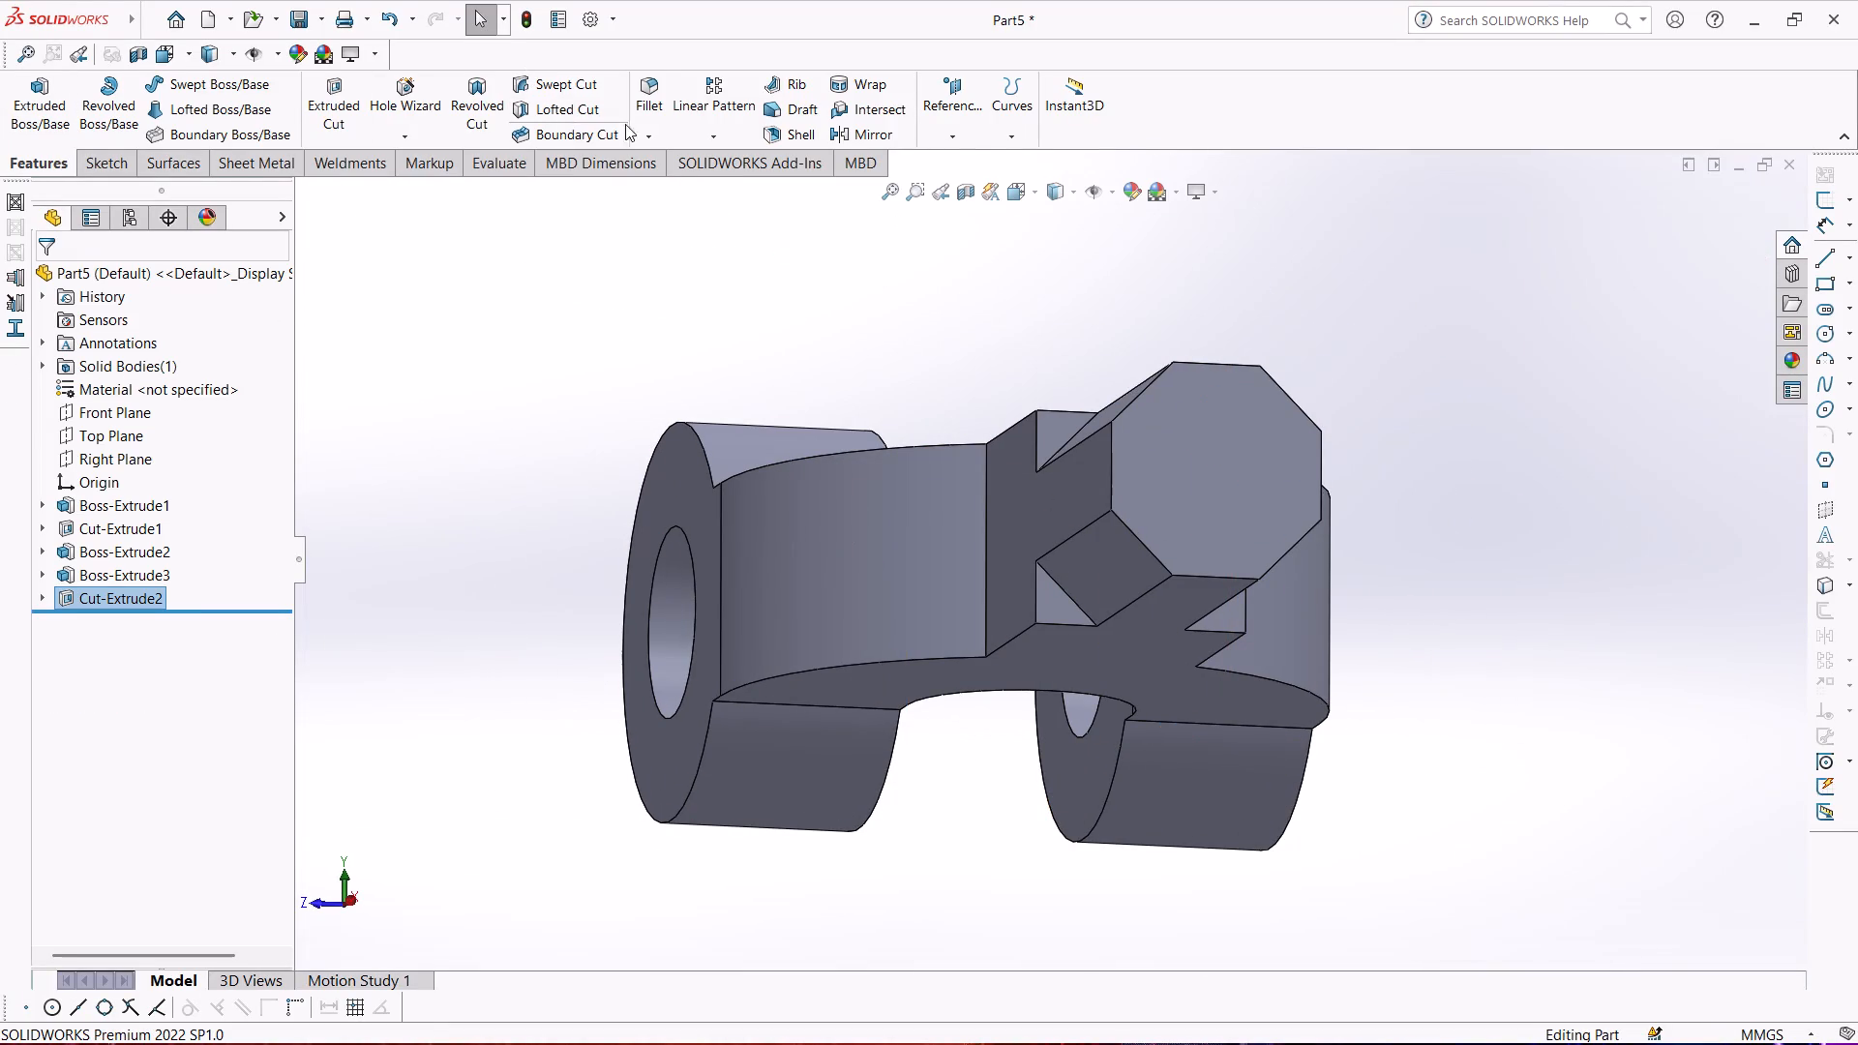
left_click(651, 96)
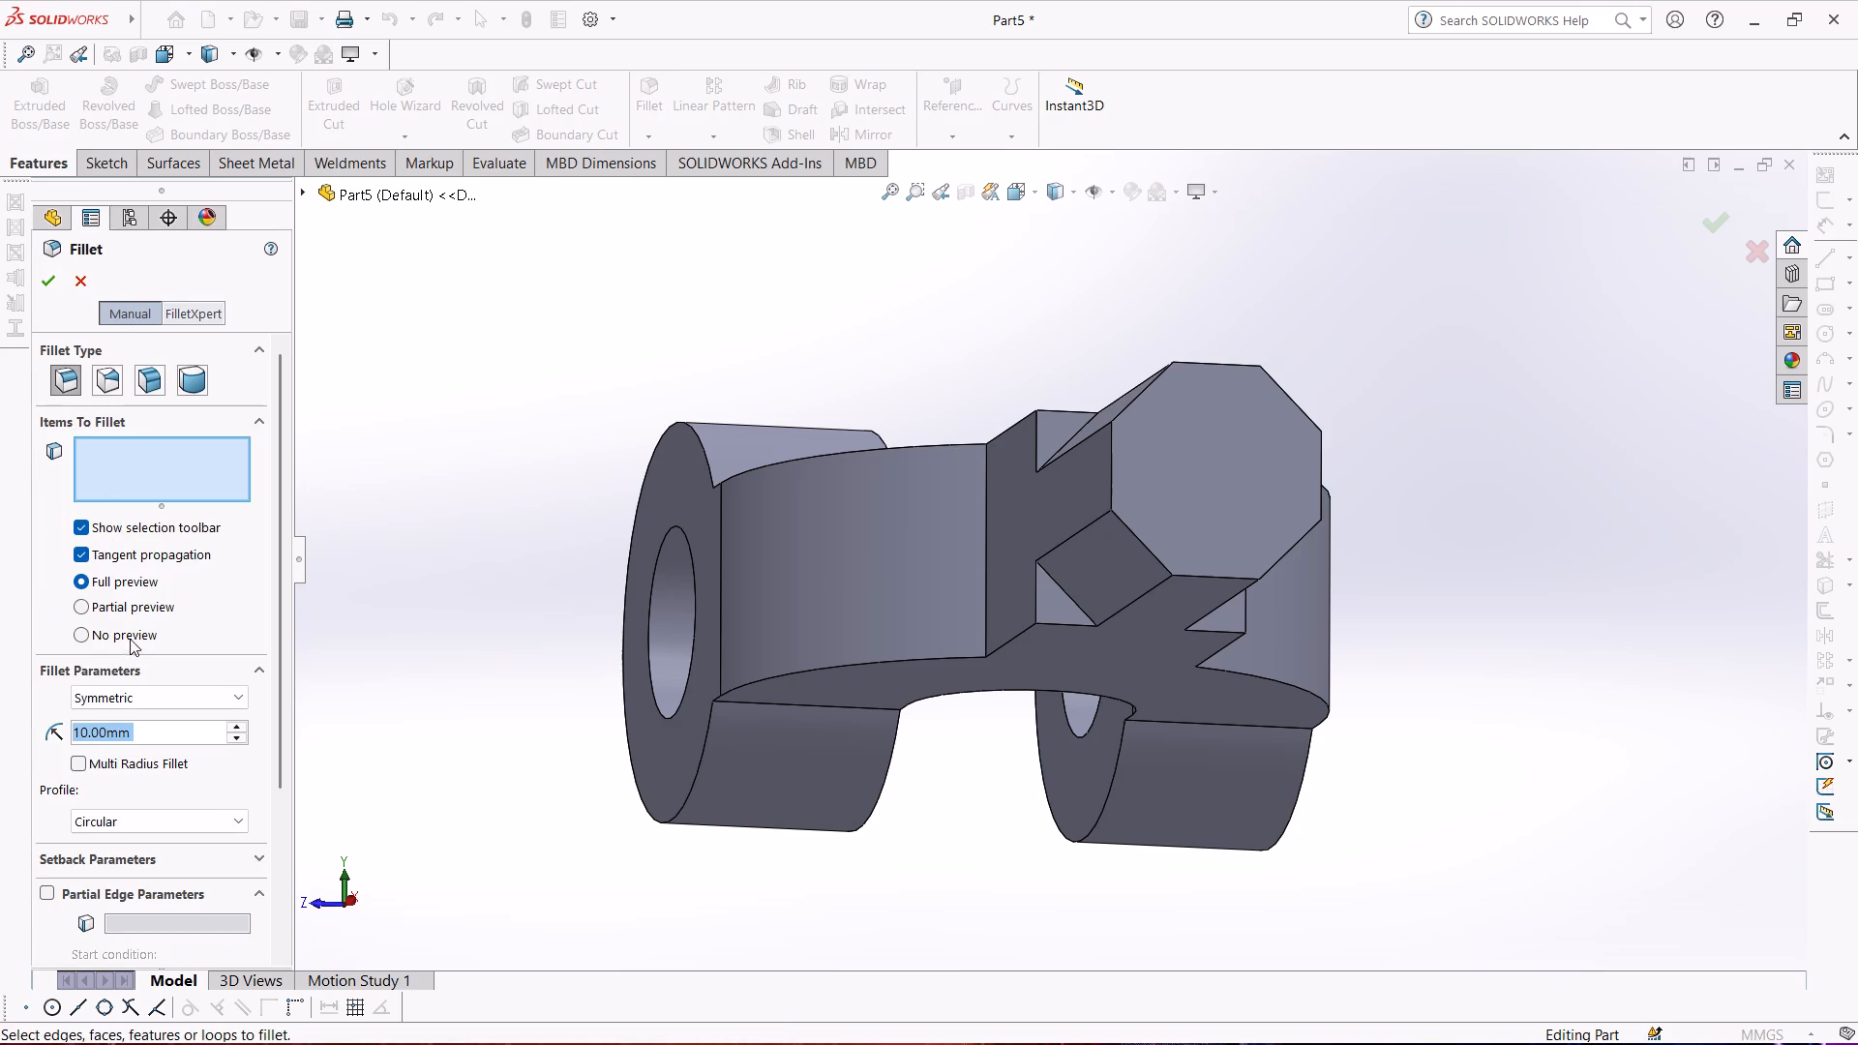
key("6")
key("Return")
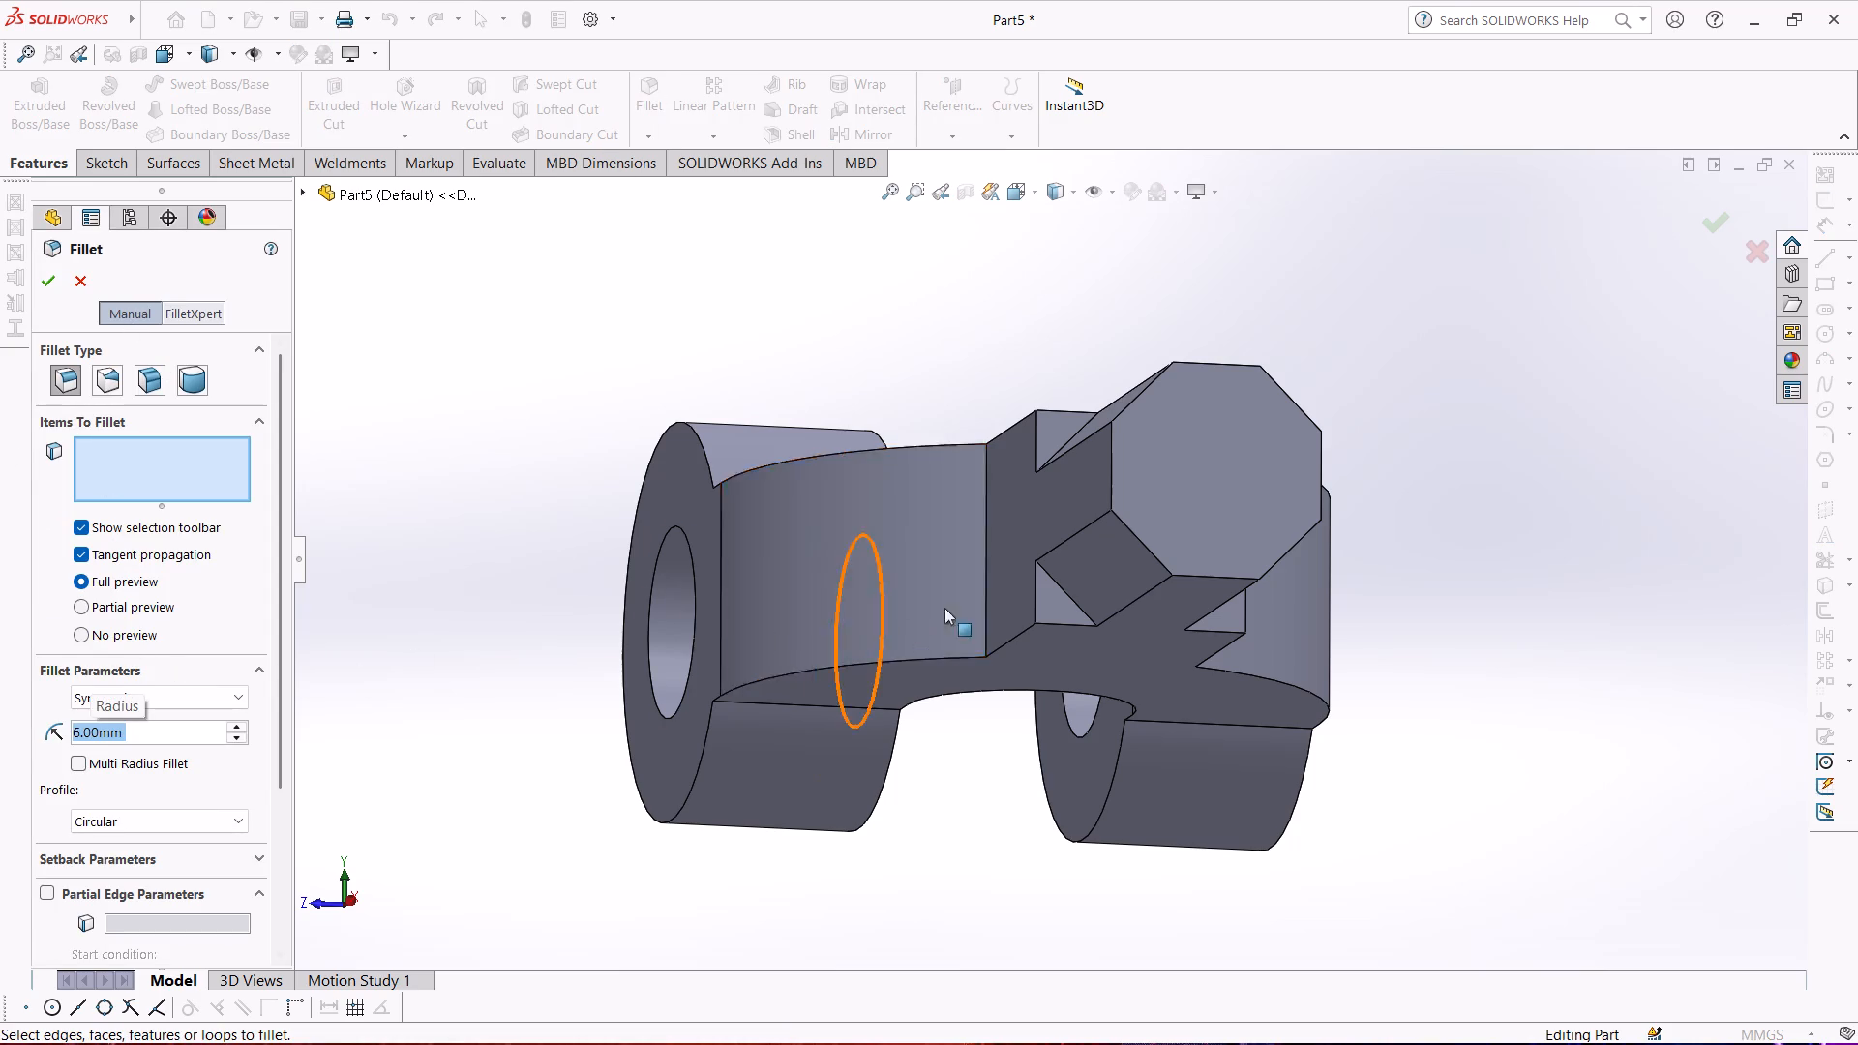
left_click(1056, 583)
middle_click_drag(925, 381, 965, 512)
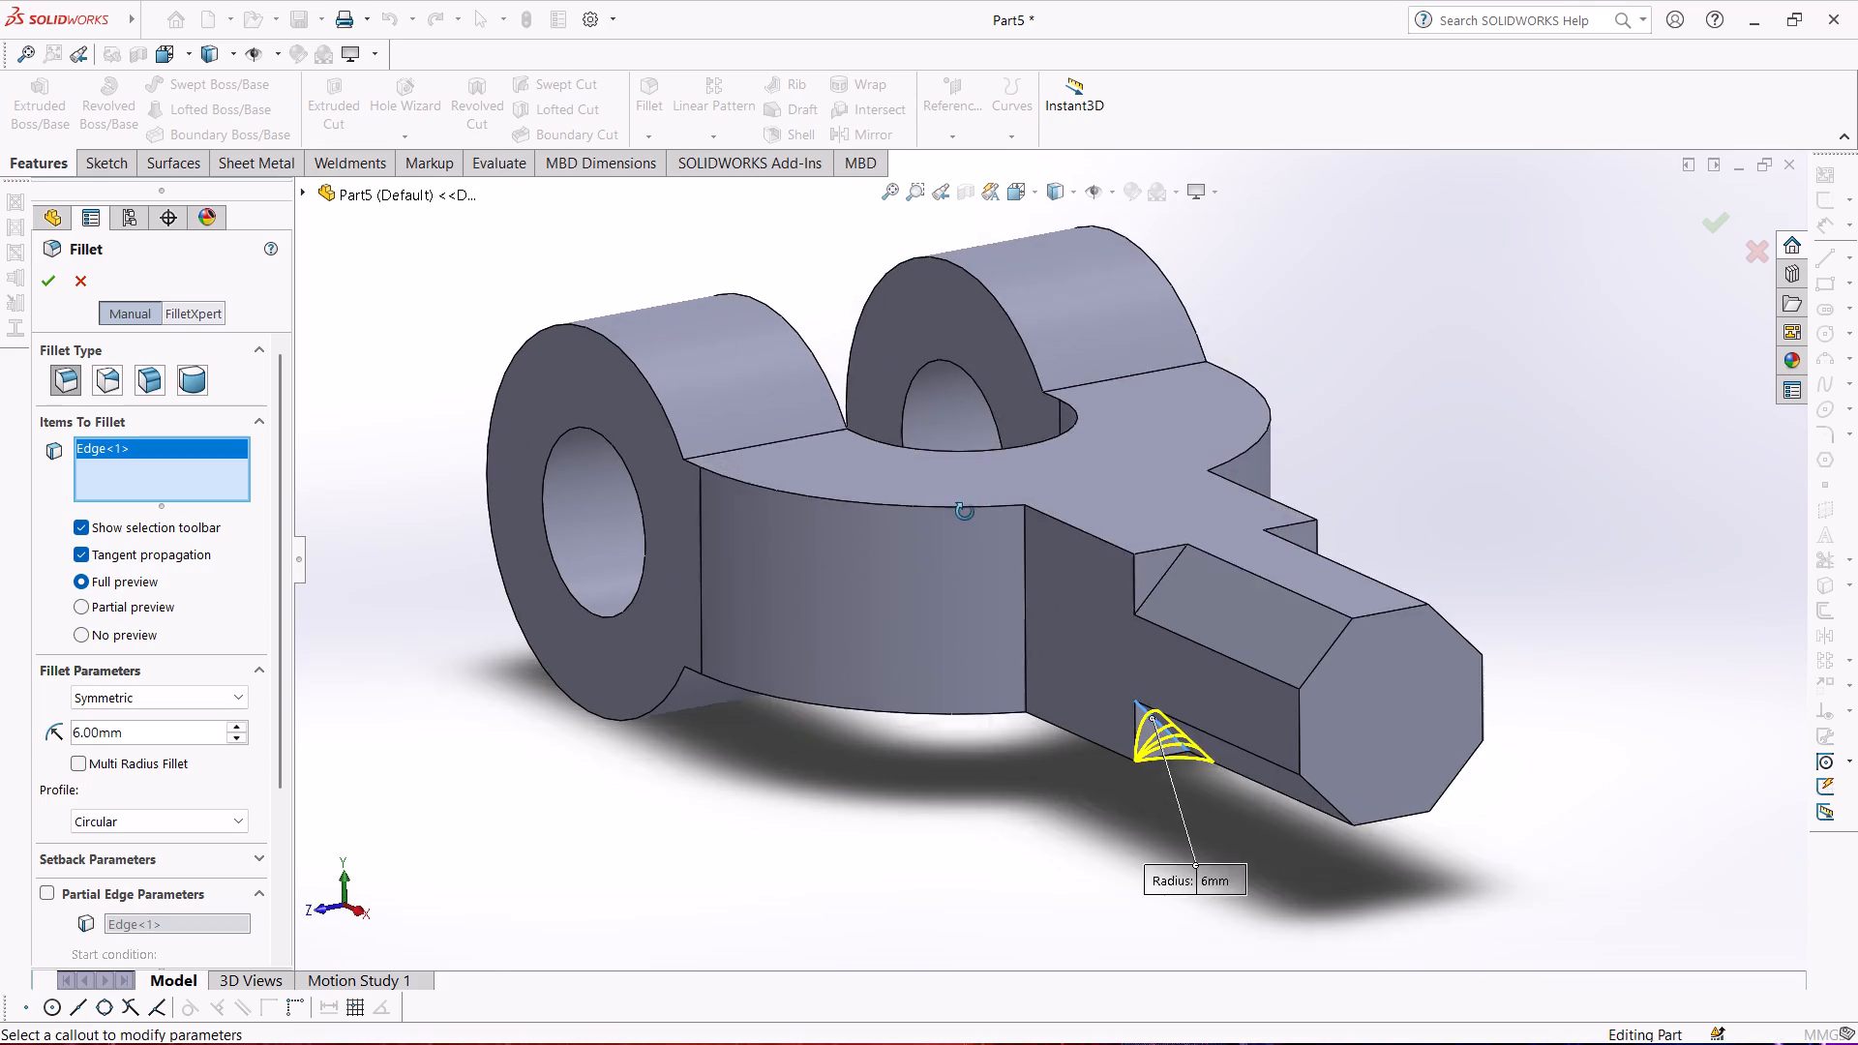
middle_click_drag(965, 512, 965, 513)
left_click(1159, 590)
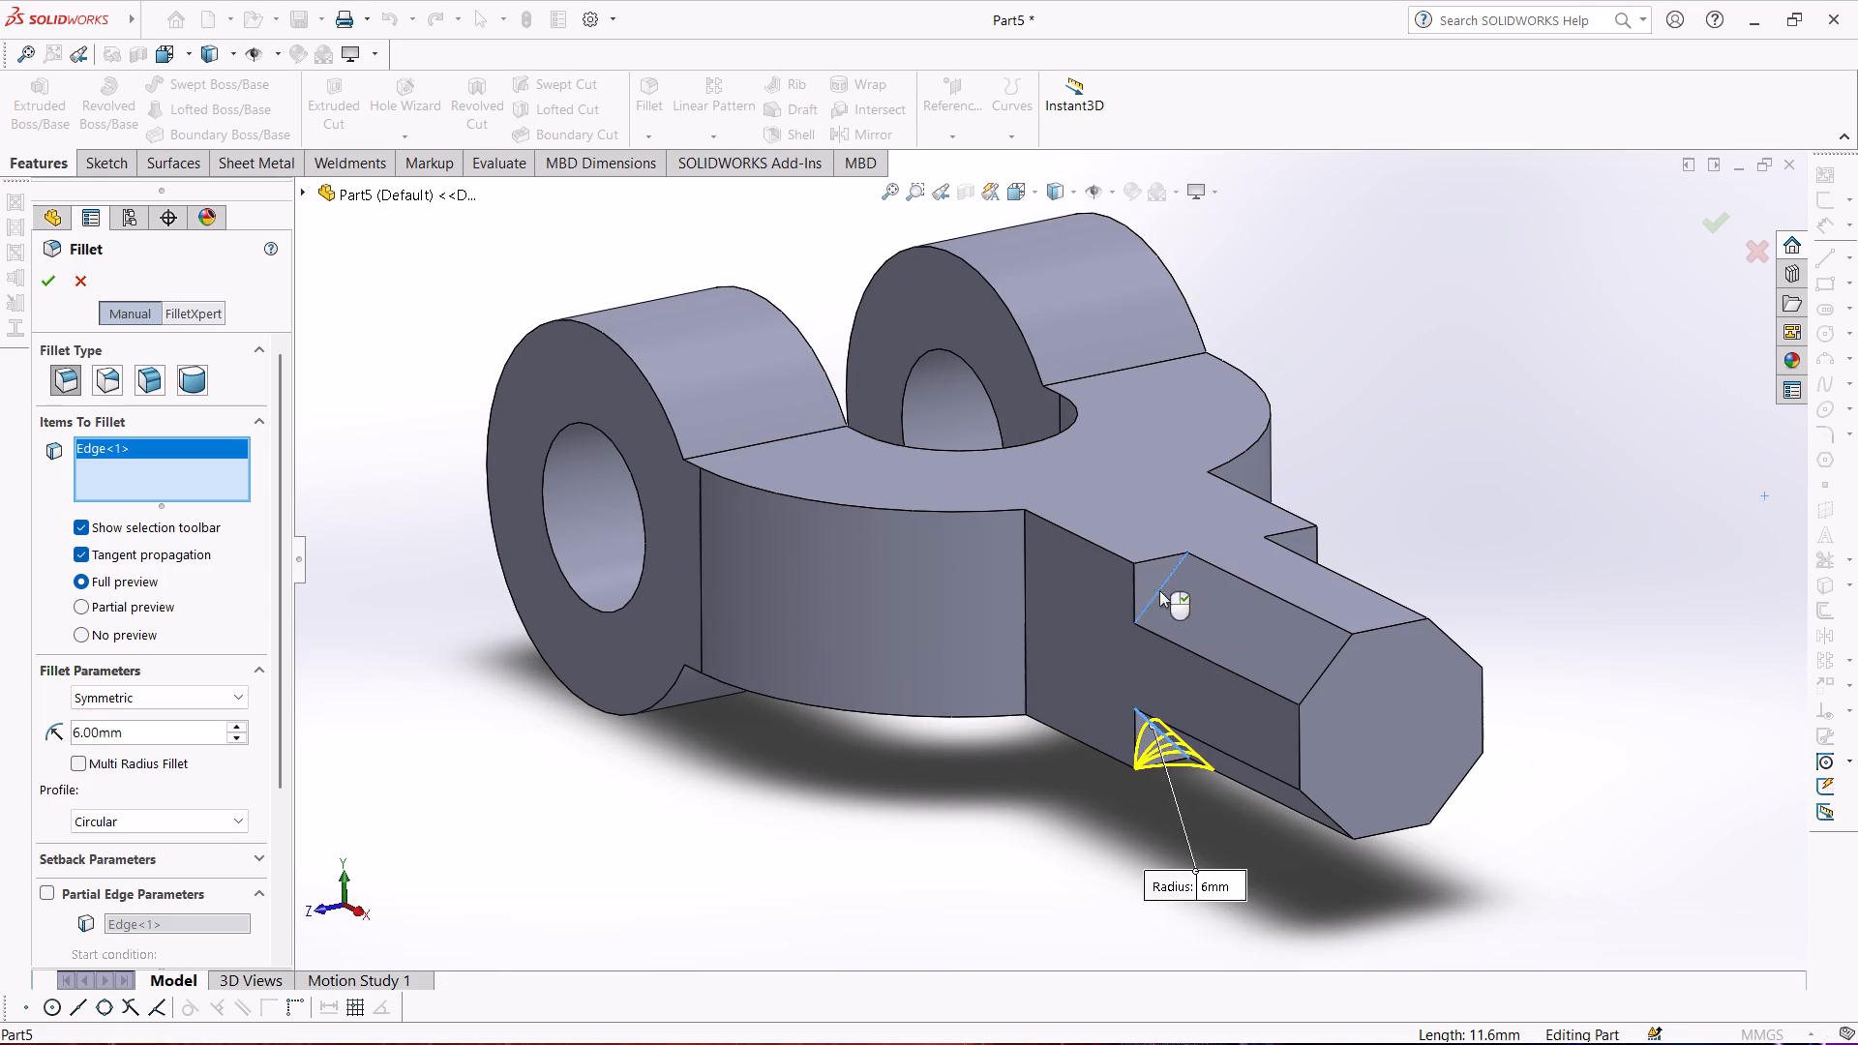
middle_click_drag(1177, 437, 1038, 567)
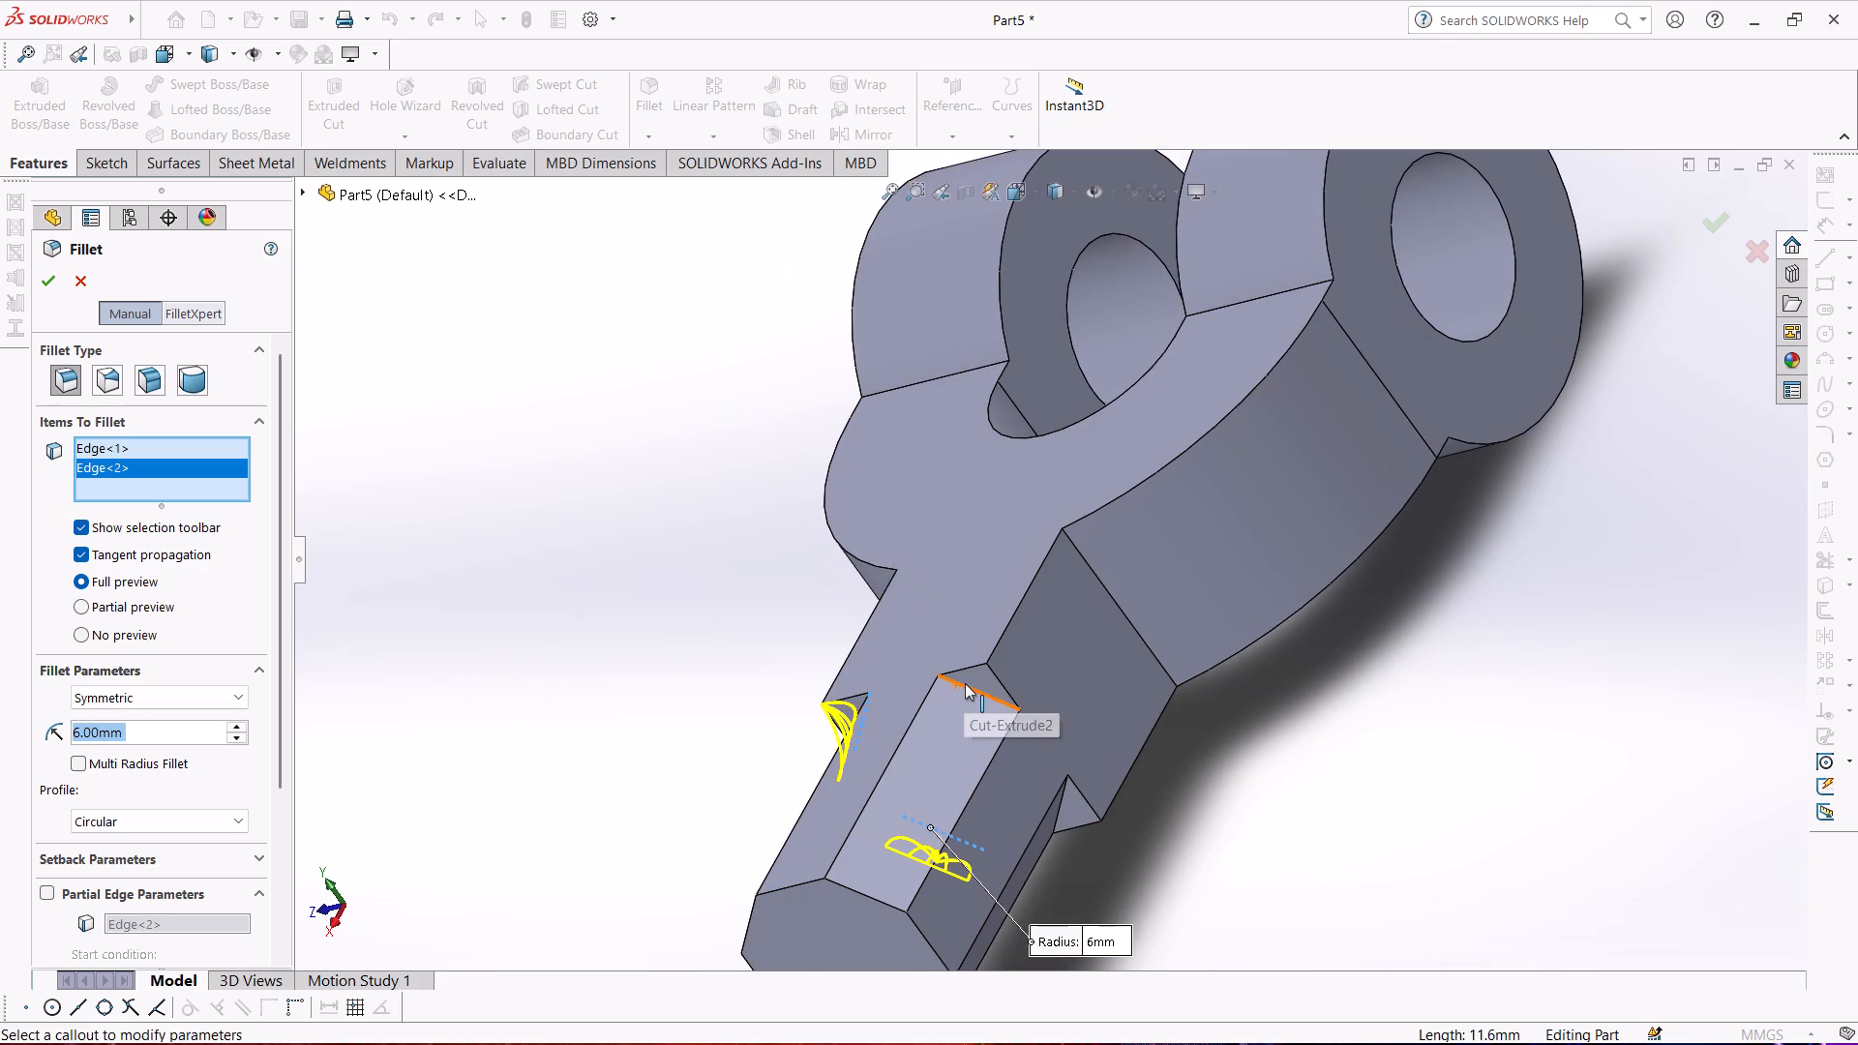
left_click(965, 683)
middle_click_drag(903, 630, 825, 510)
scroll(903, 630, "up", 1)
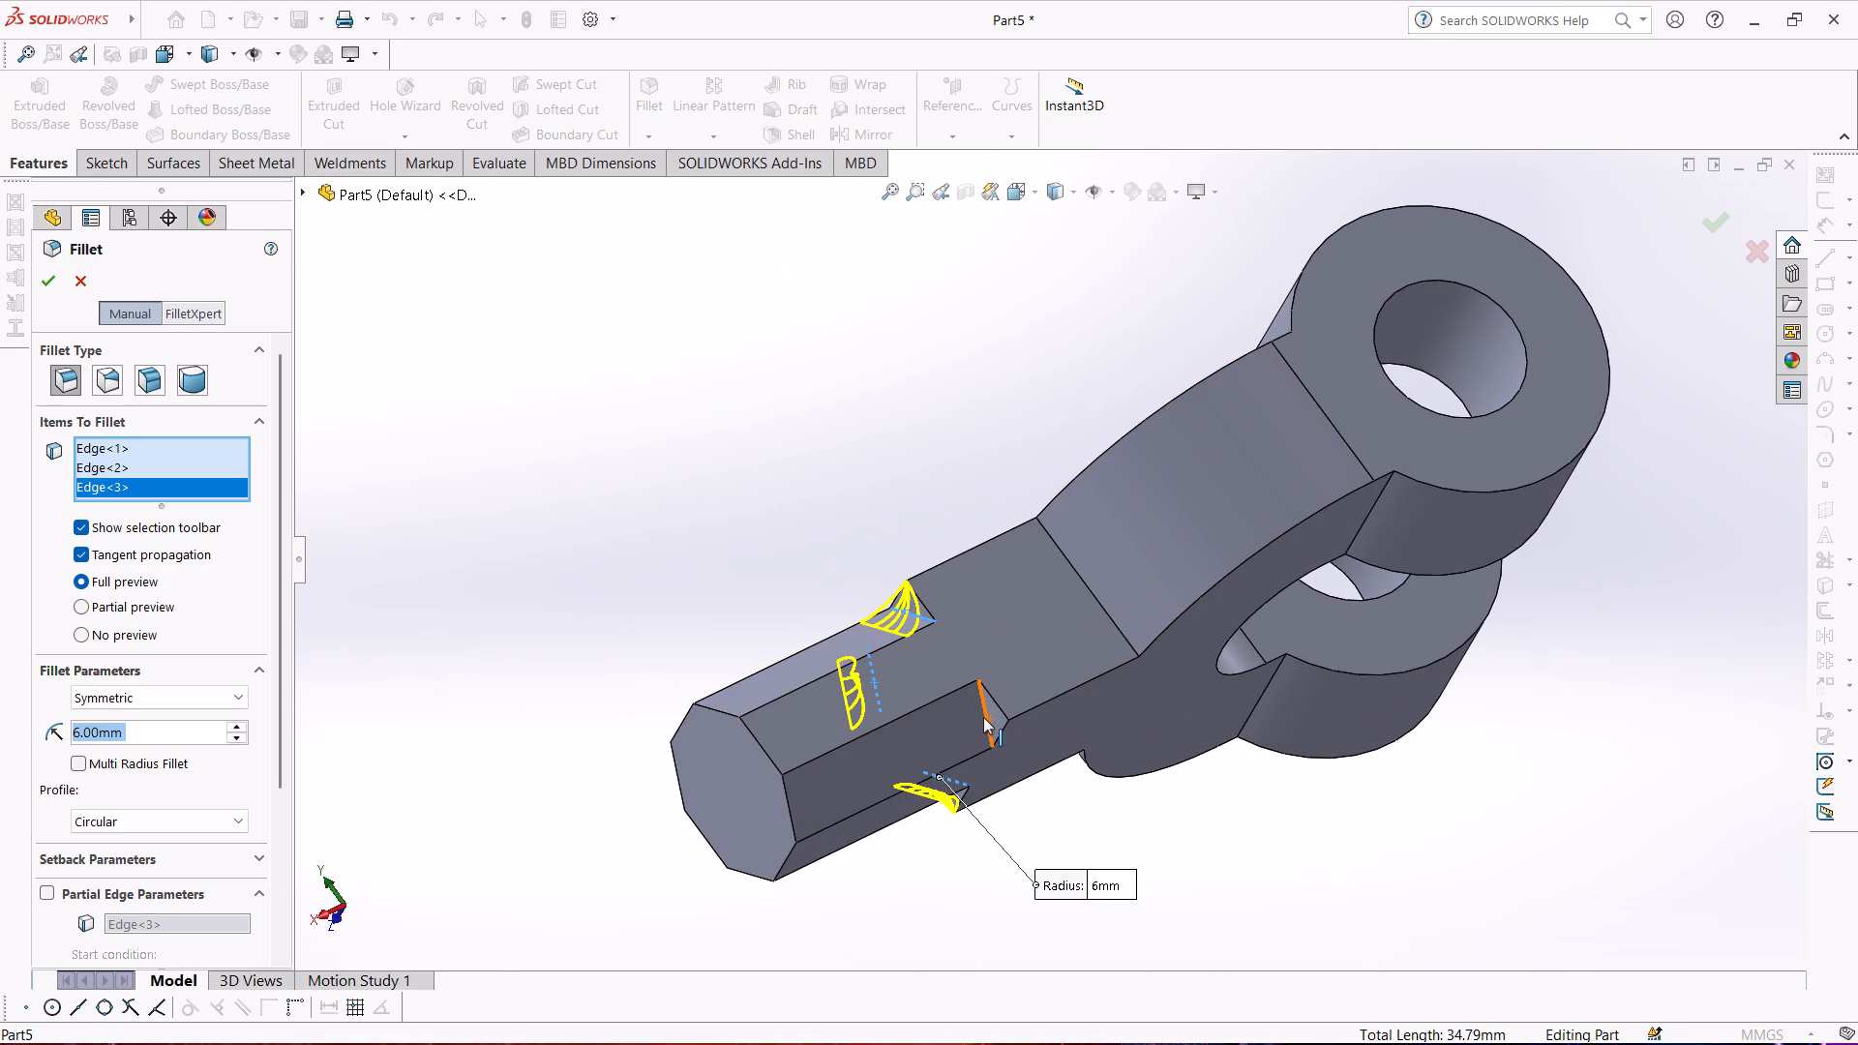
left_click(983, 717)
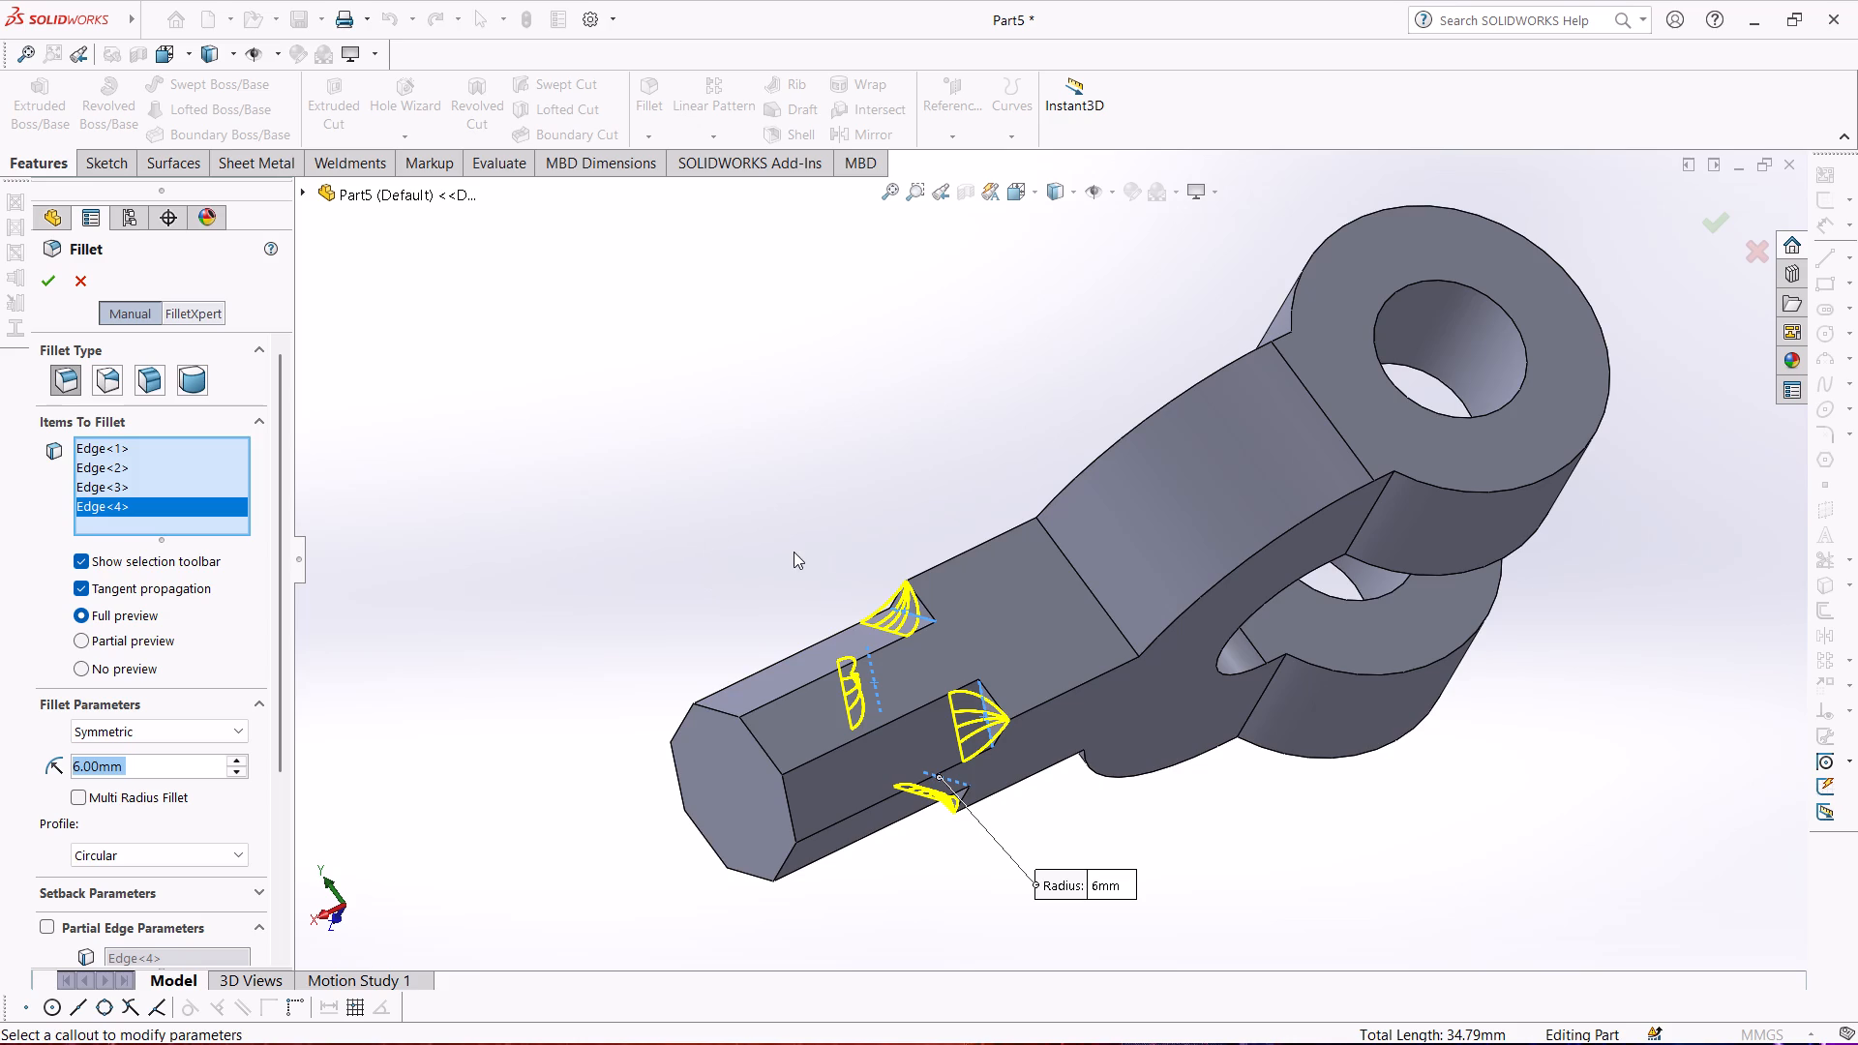
middle_click_drag(657, 512, 777, 347)
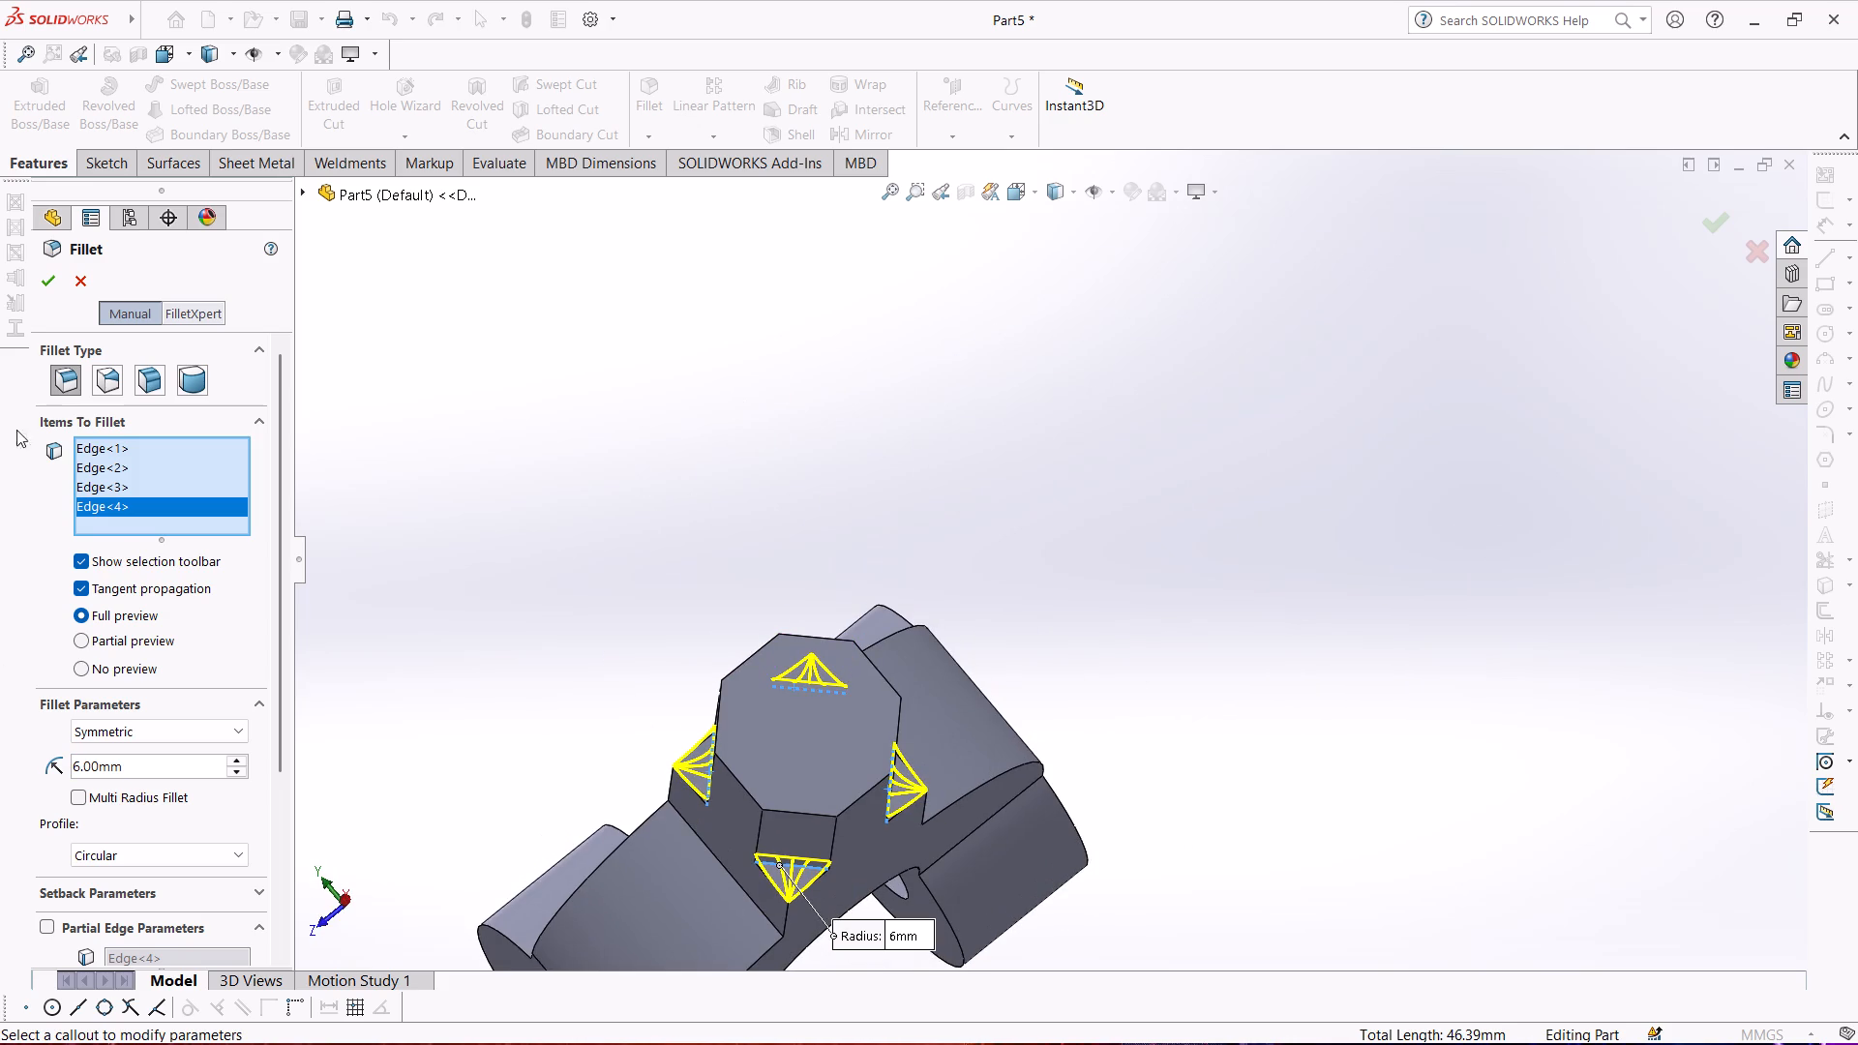
left_click(46, 284)
Start a sketch on the shank's octagonal end face and draw a circle about 18 mm in diameter centred on the origin.
scroll(485, 491, "up", 1)
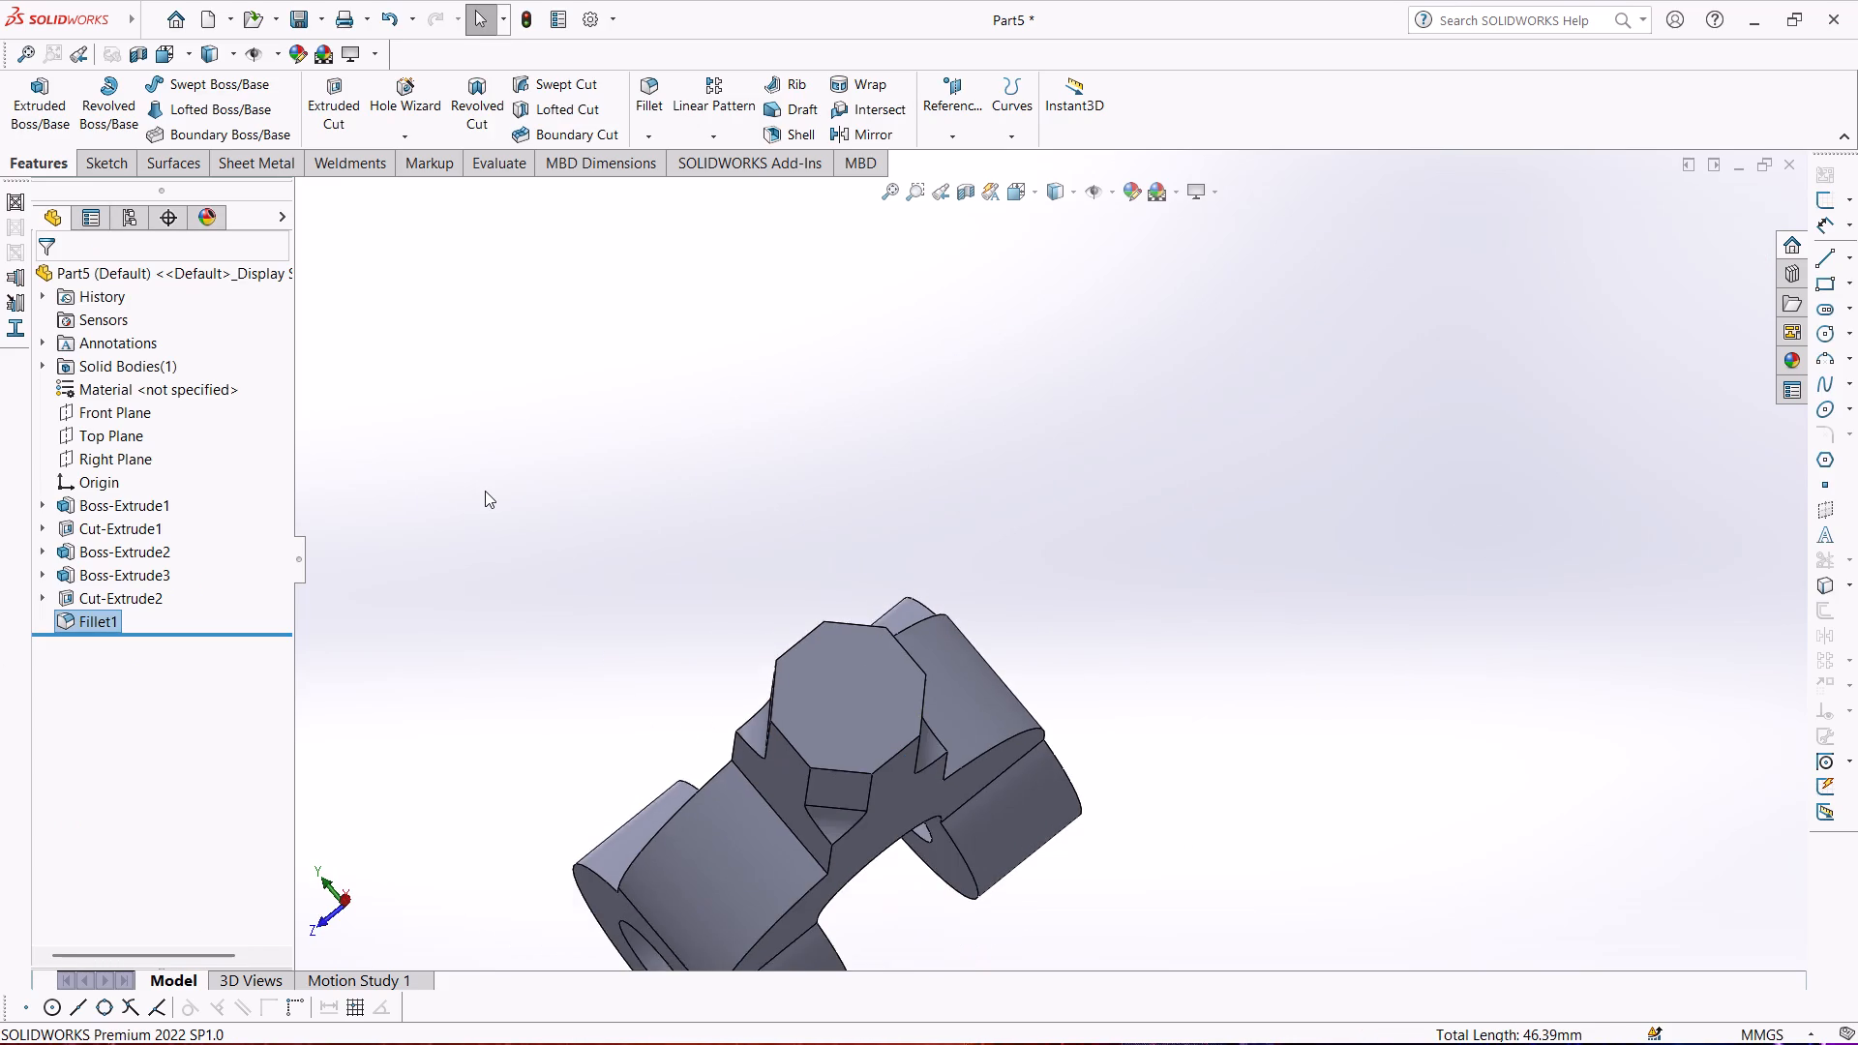
scroll(485, 491, "up", 2)
middle_click_drag(485, 491, 507, 585)
left_click(991, 746)
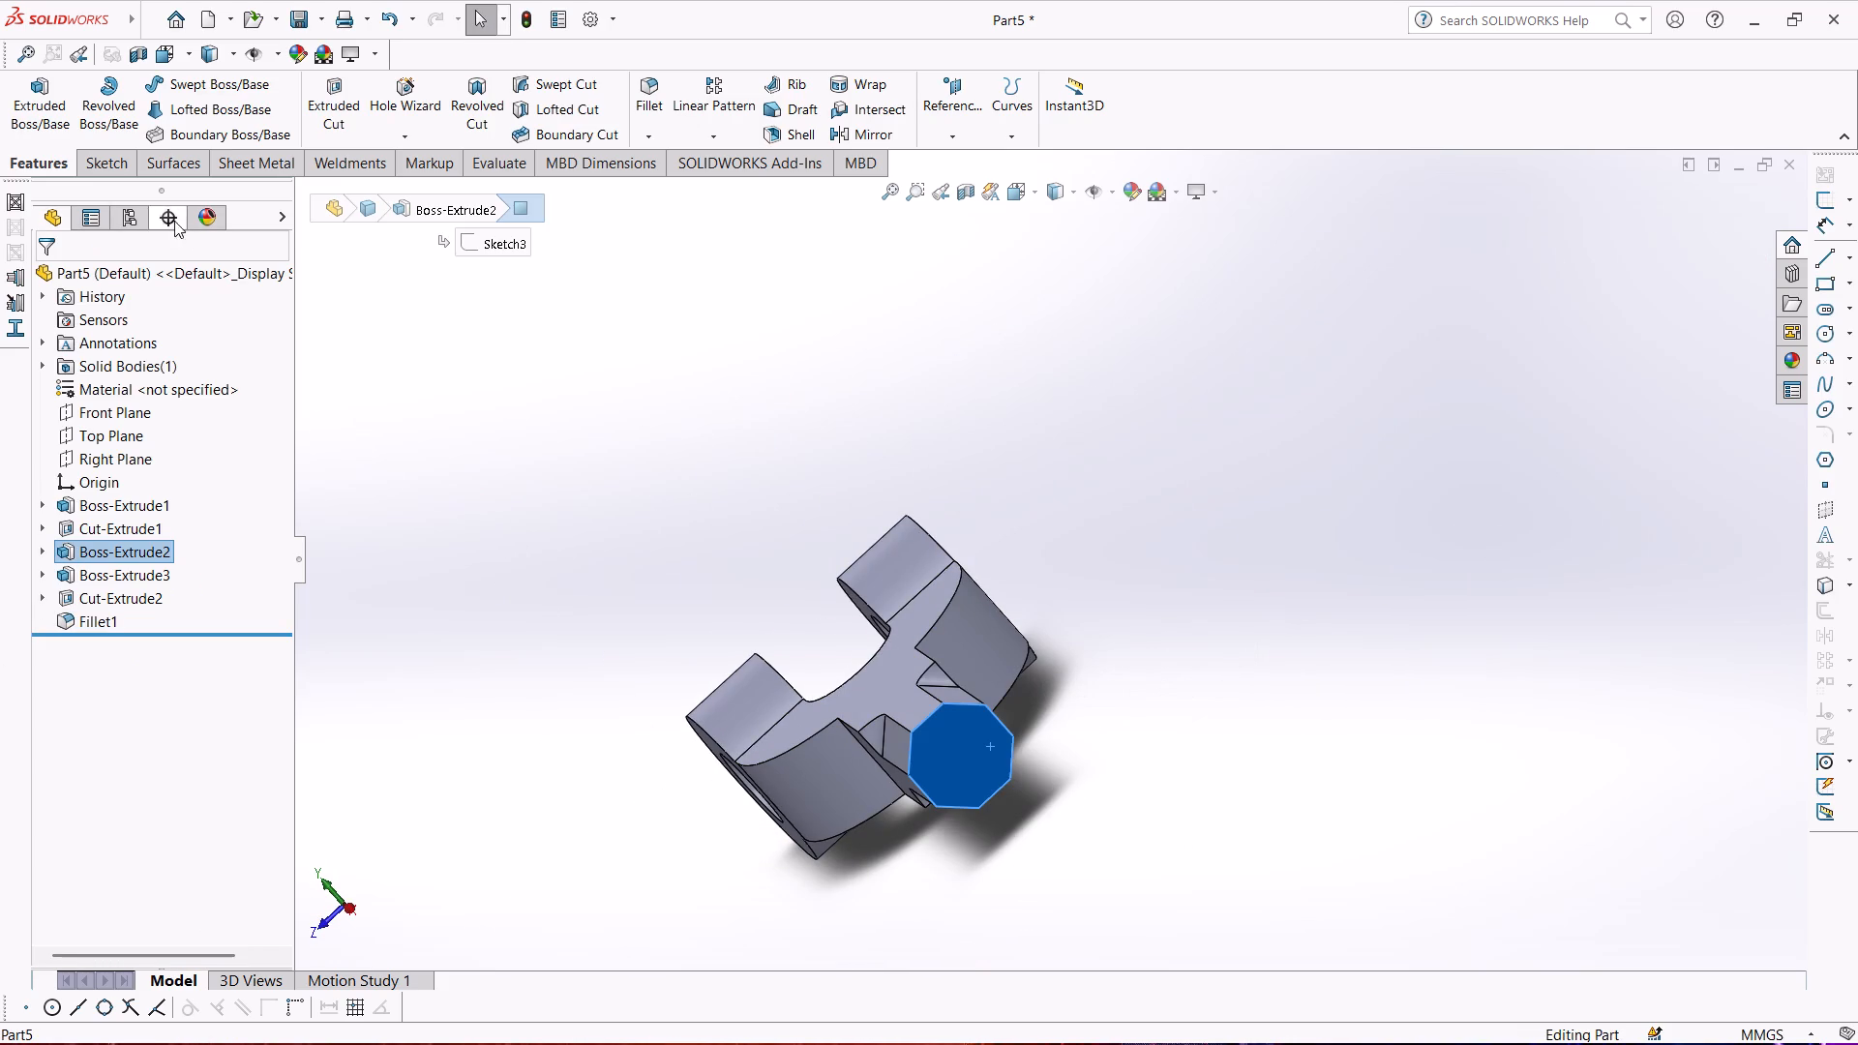
left_click(88, 152)
left_click(26, 107)
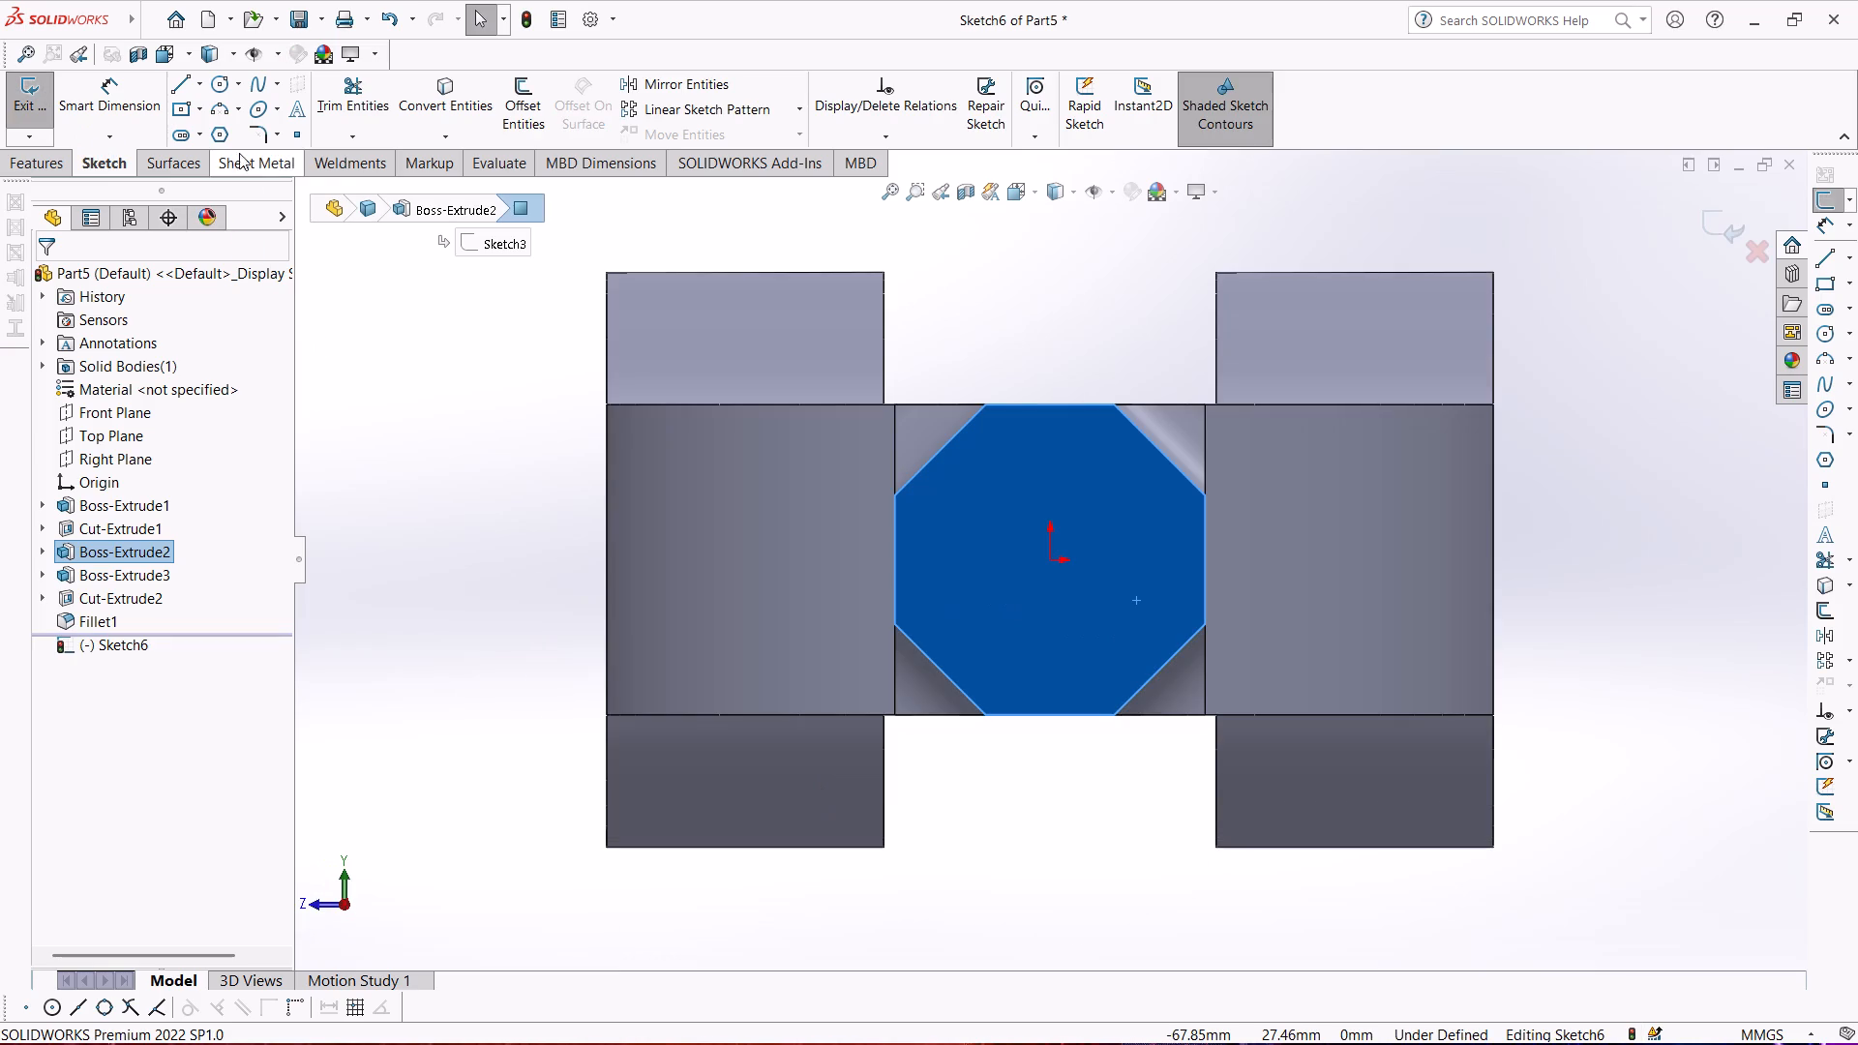
left_click(224, 85)
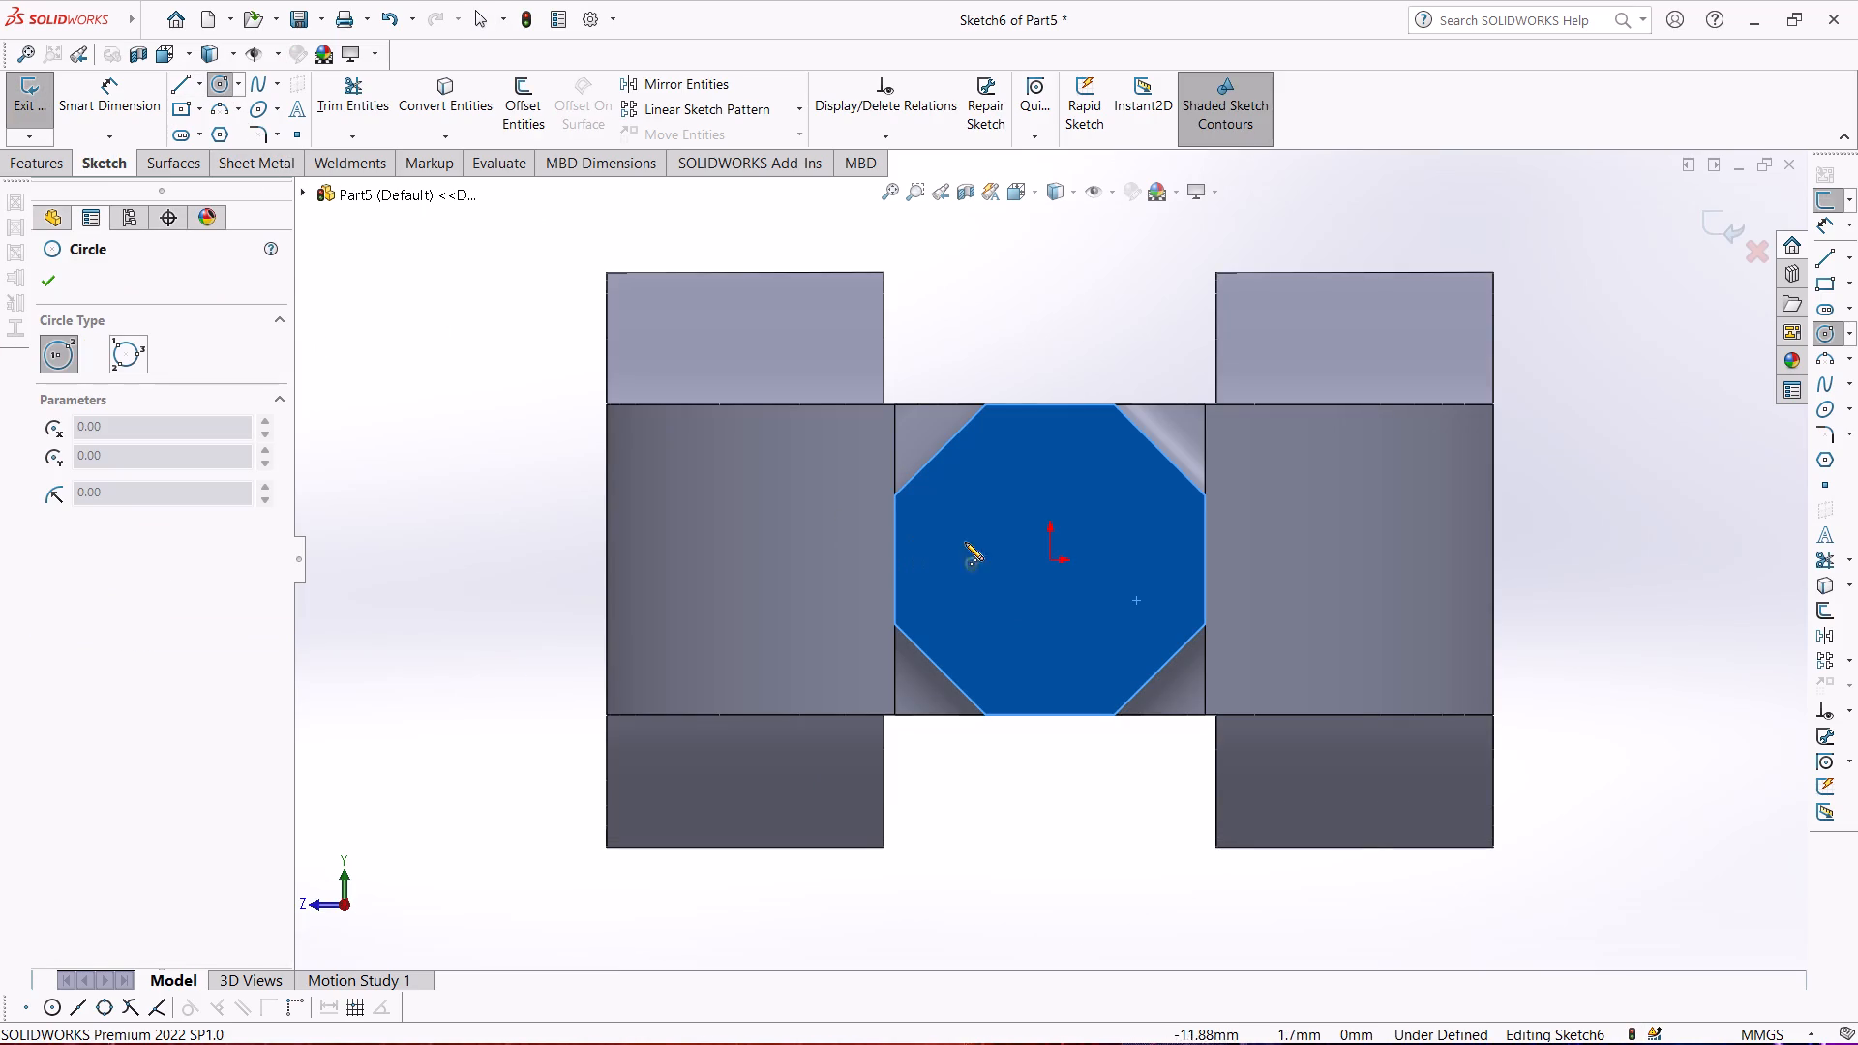
left_click(1047, 563)
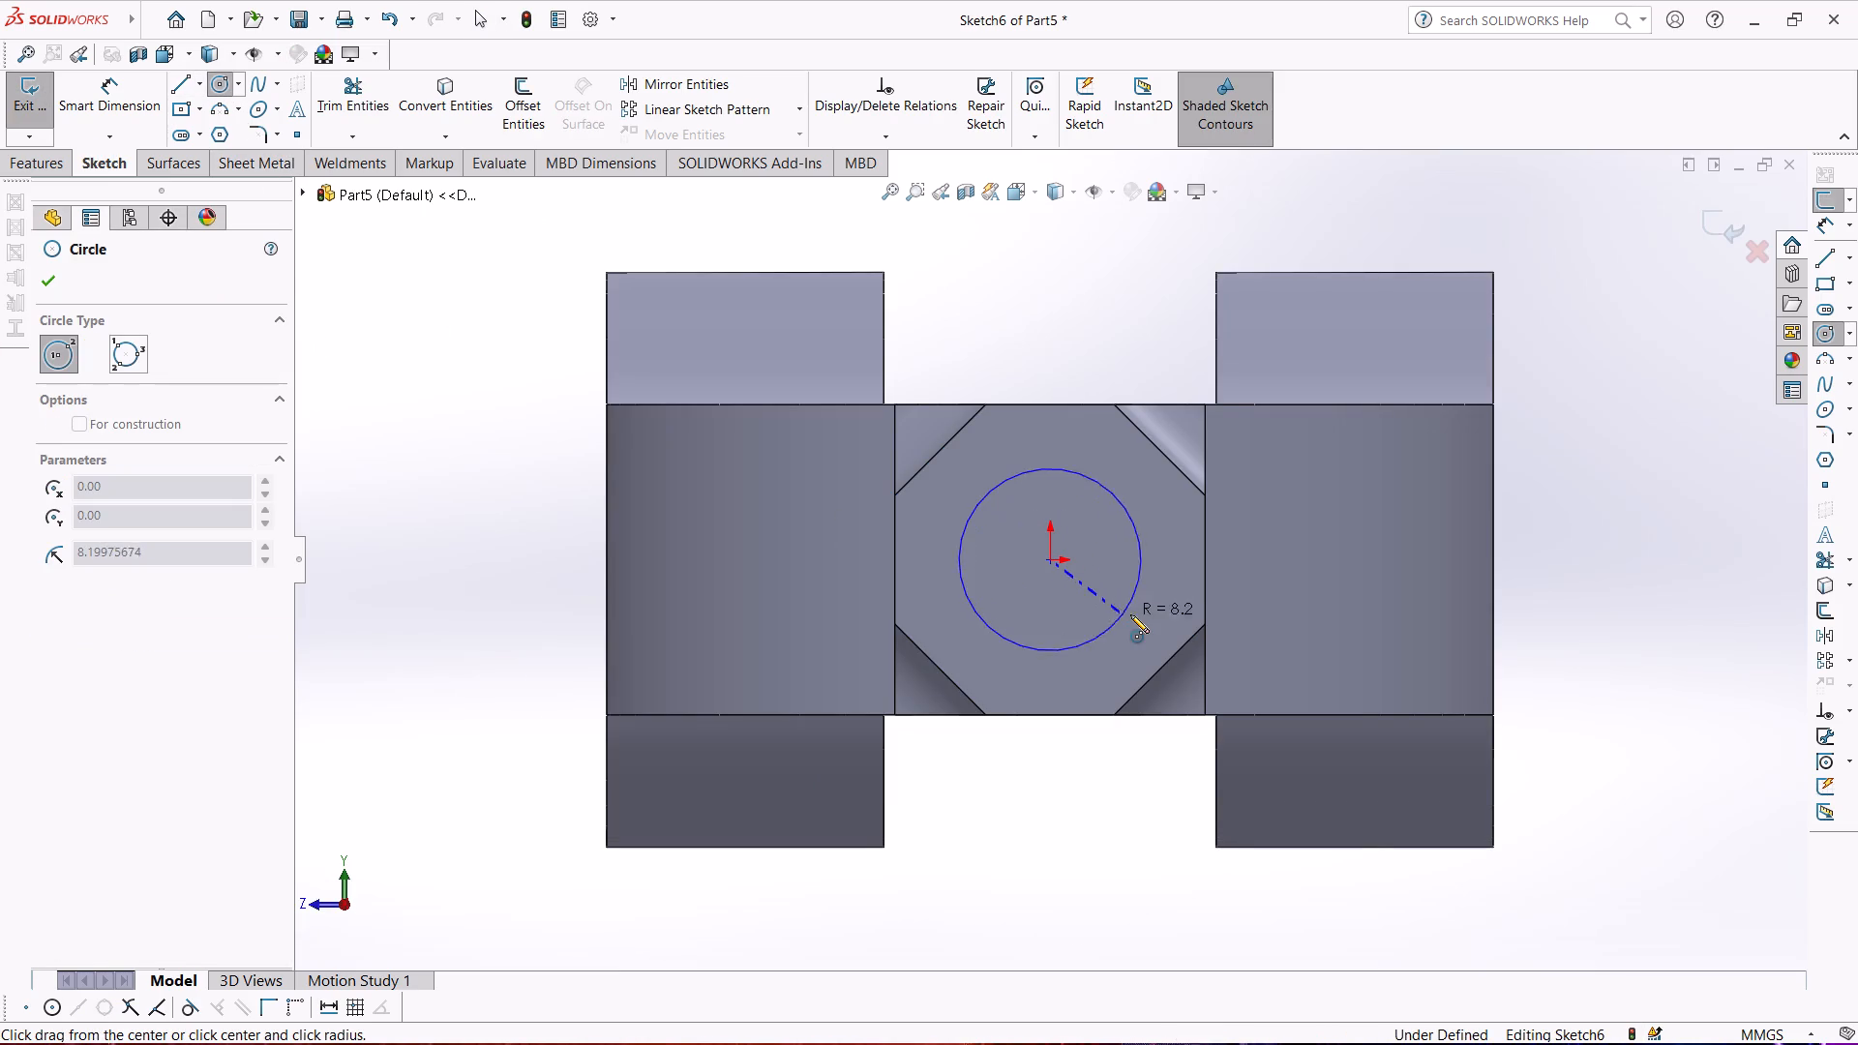
left_click(1130, 616)
Dimension the circle's diameter as 25 mm.
left_click(99, 81)
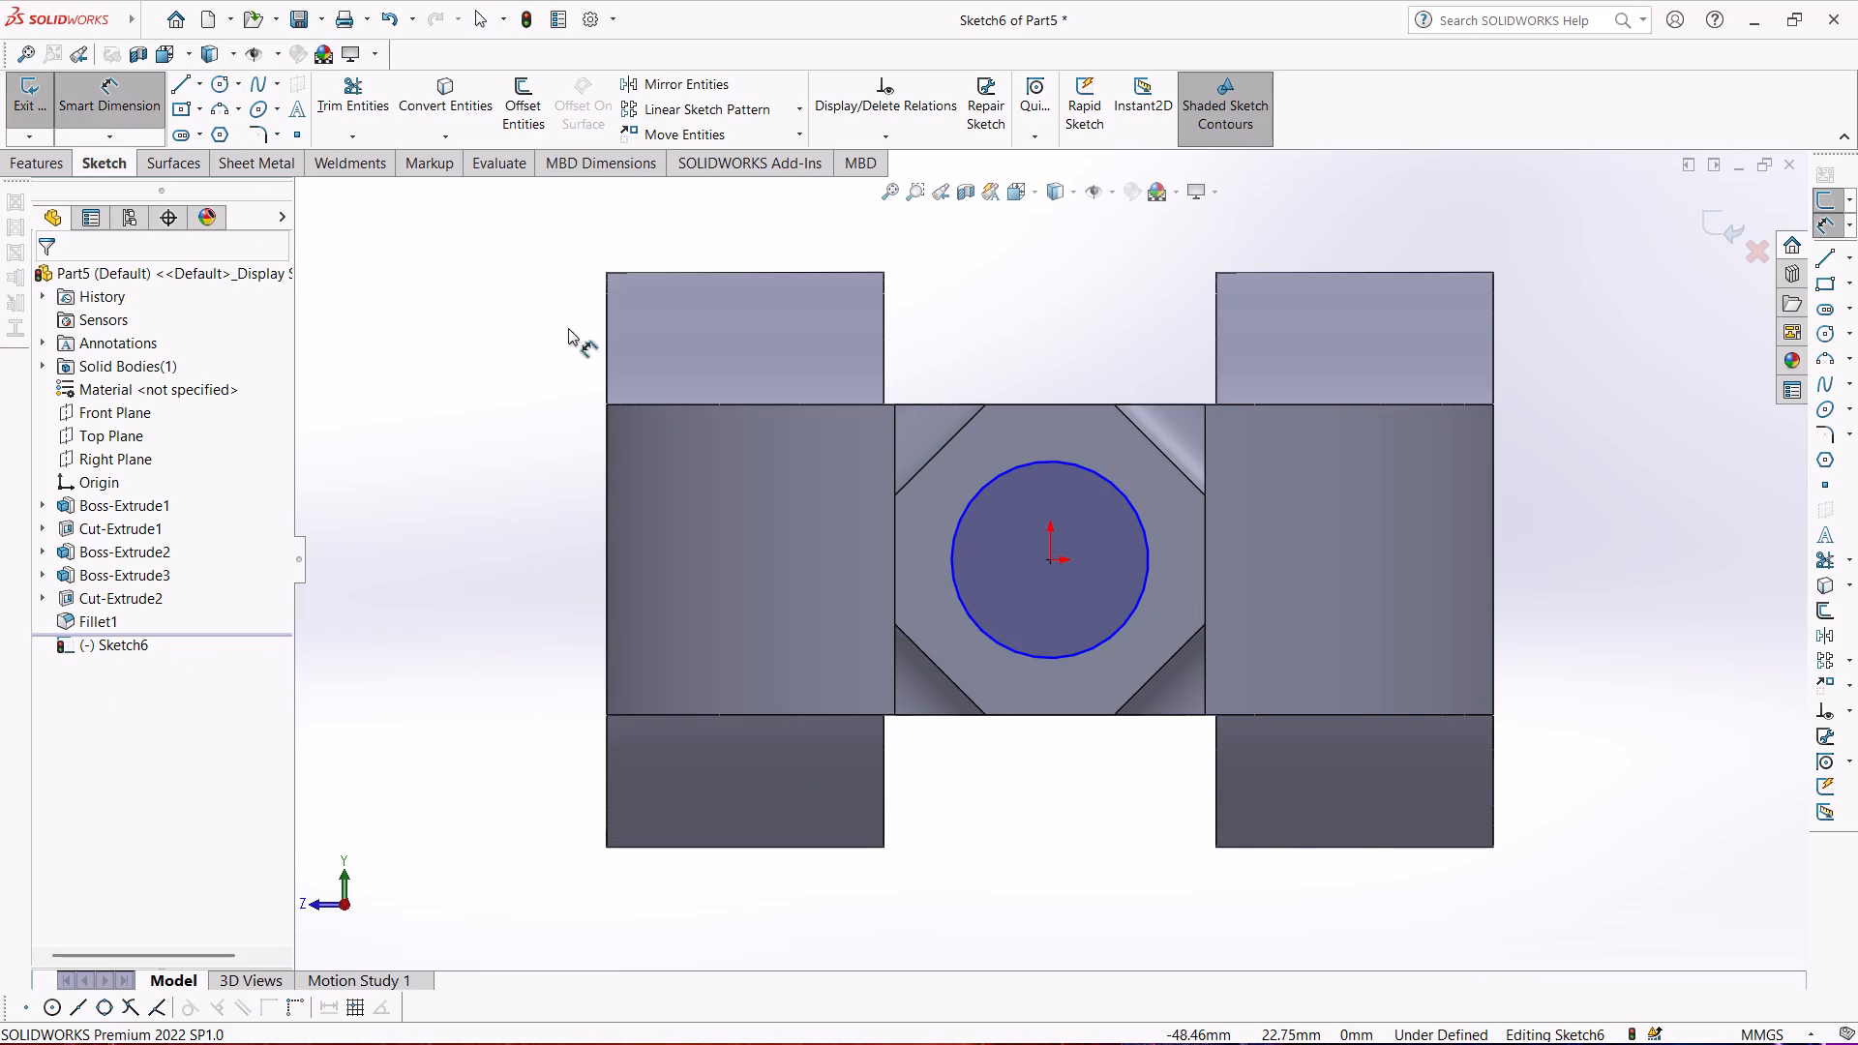
left_click(960, 512)
left_click(1008, 273)
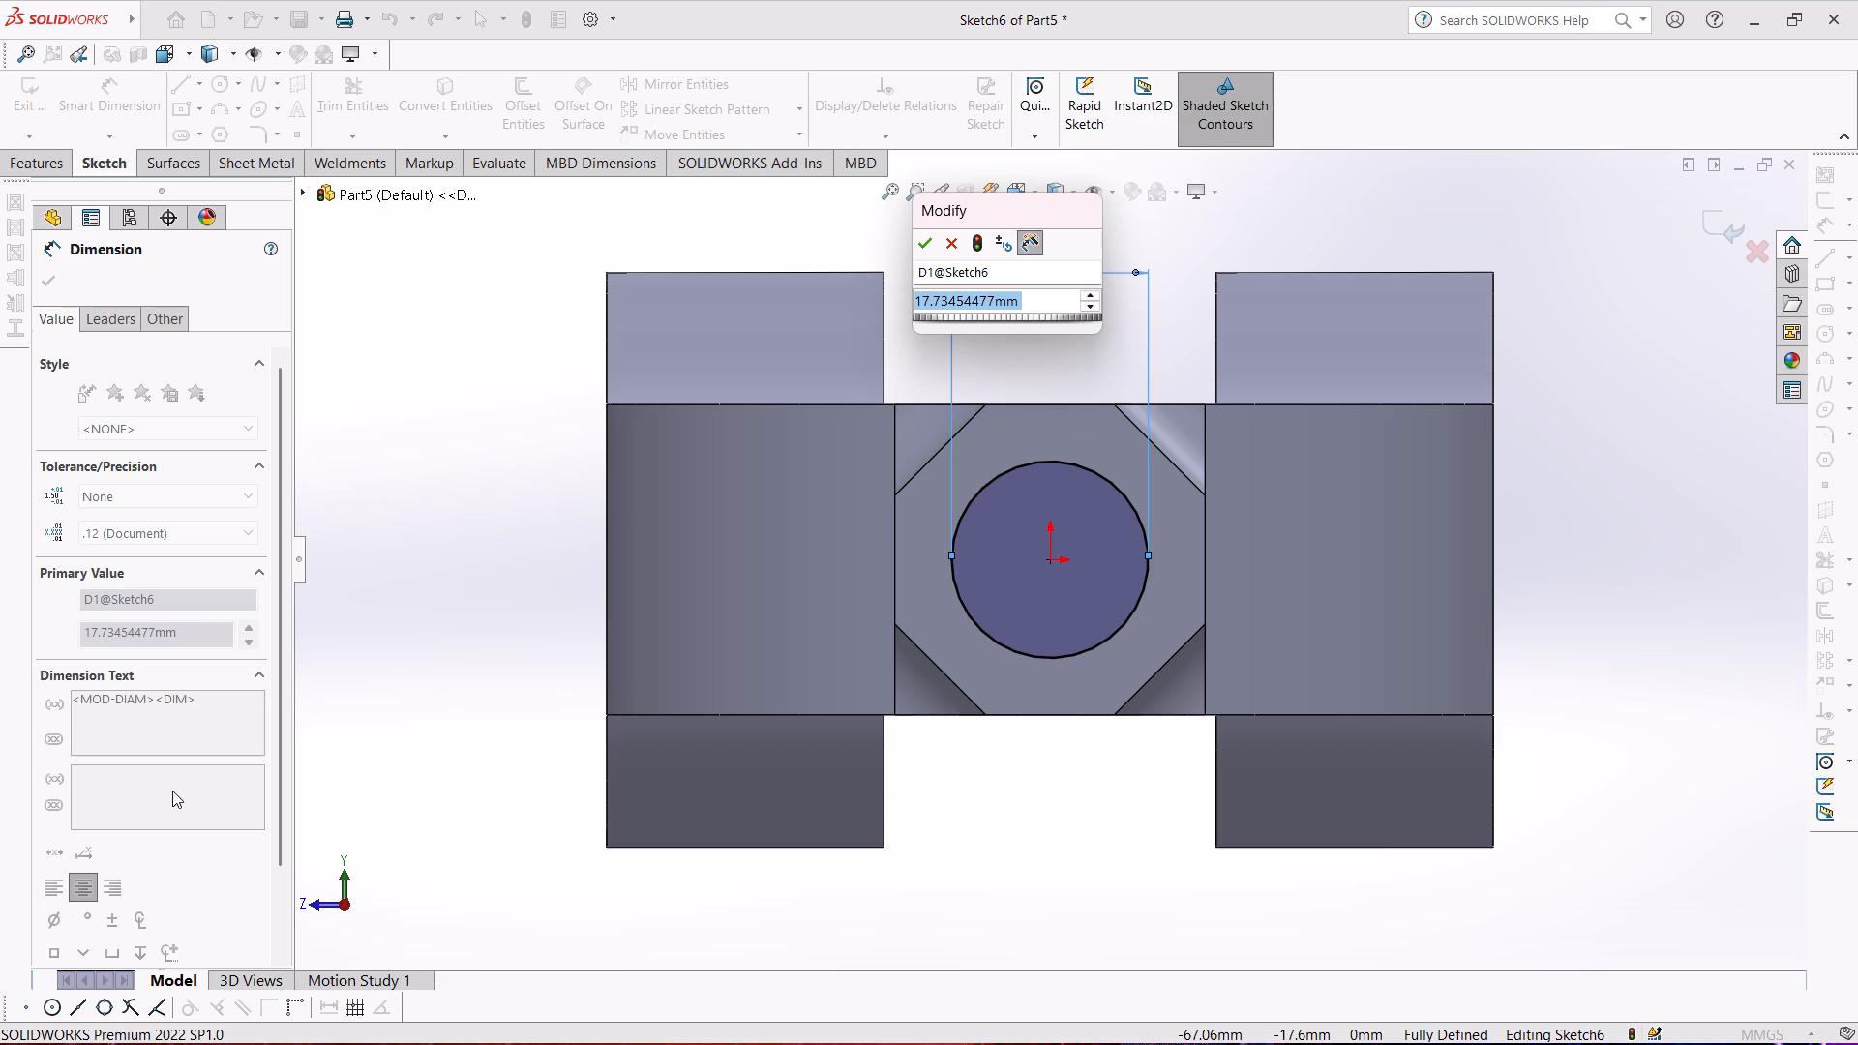
type("25")
key("Return")
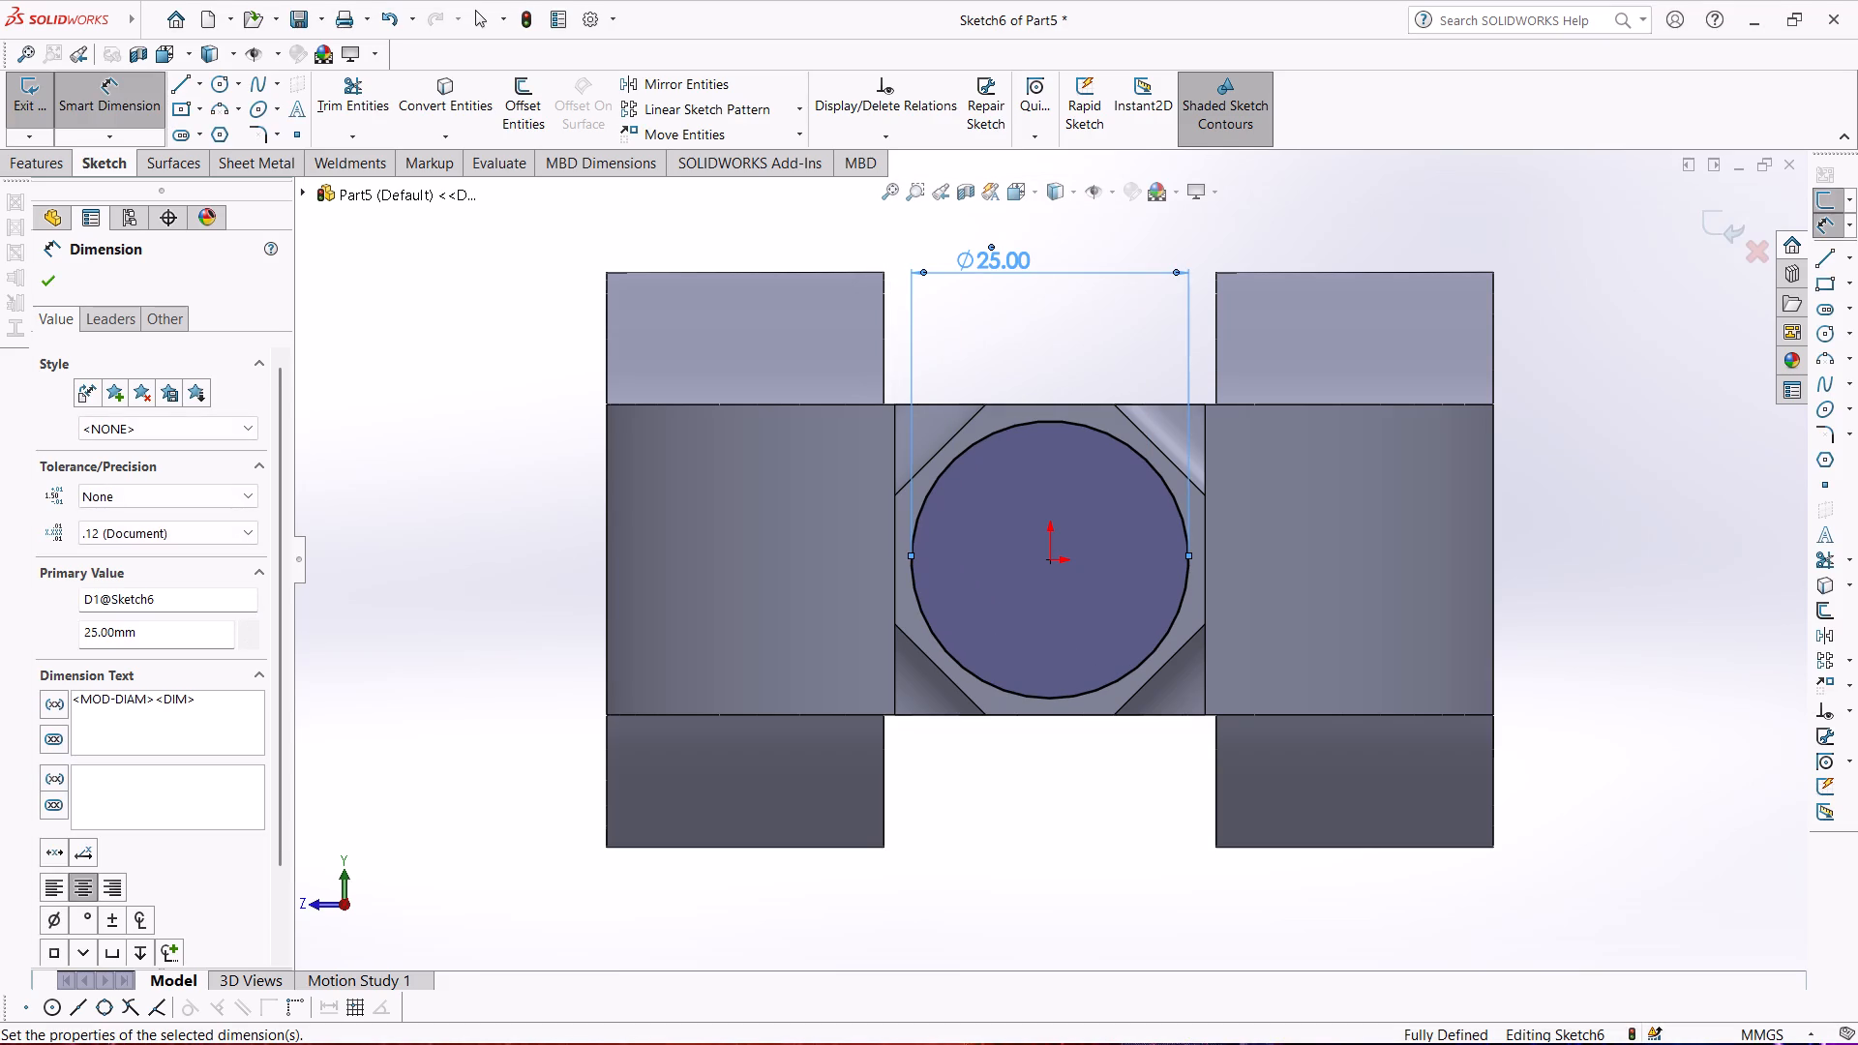
Extrude the 25 mm circle as a Blind boss 25 mm outward from the octagonal end face, merged with the fork.
left_click(31, 117)
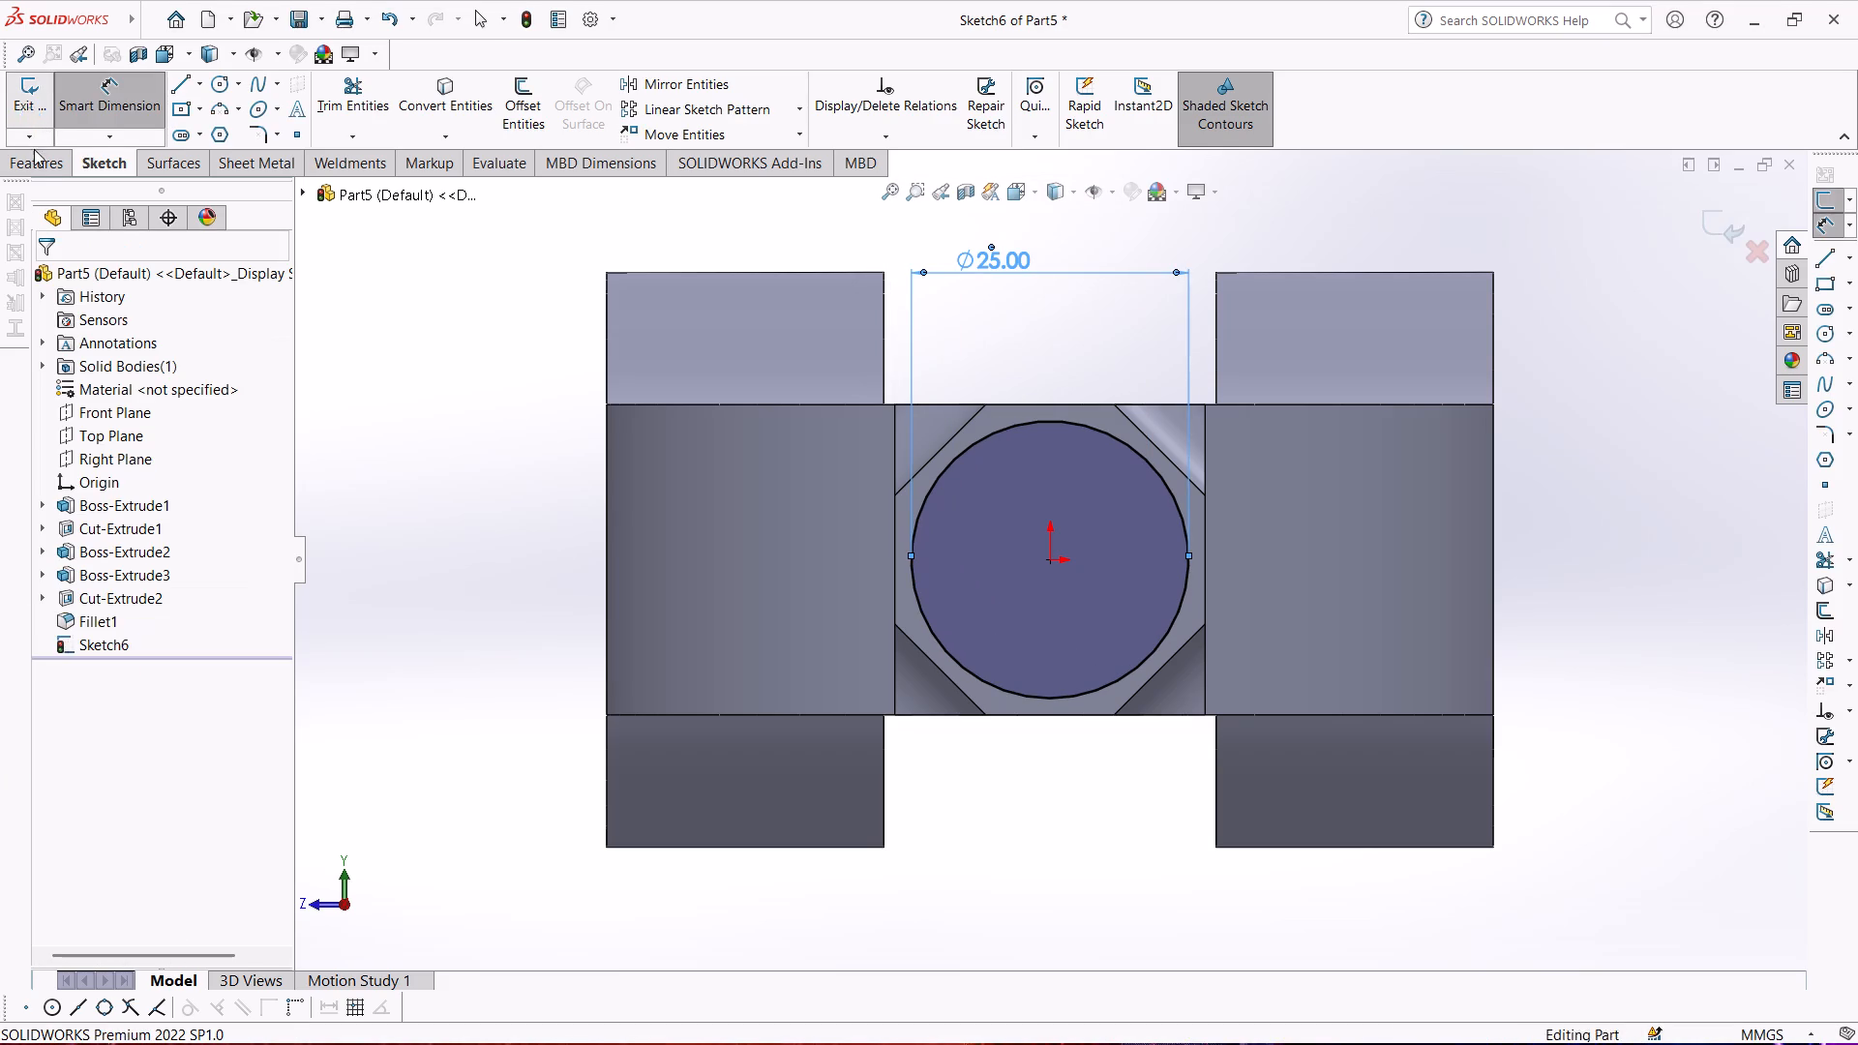
left_click(33, 166)
left_click(31, 104)
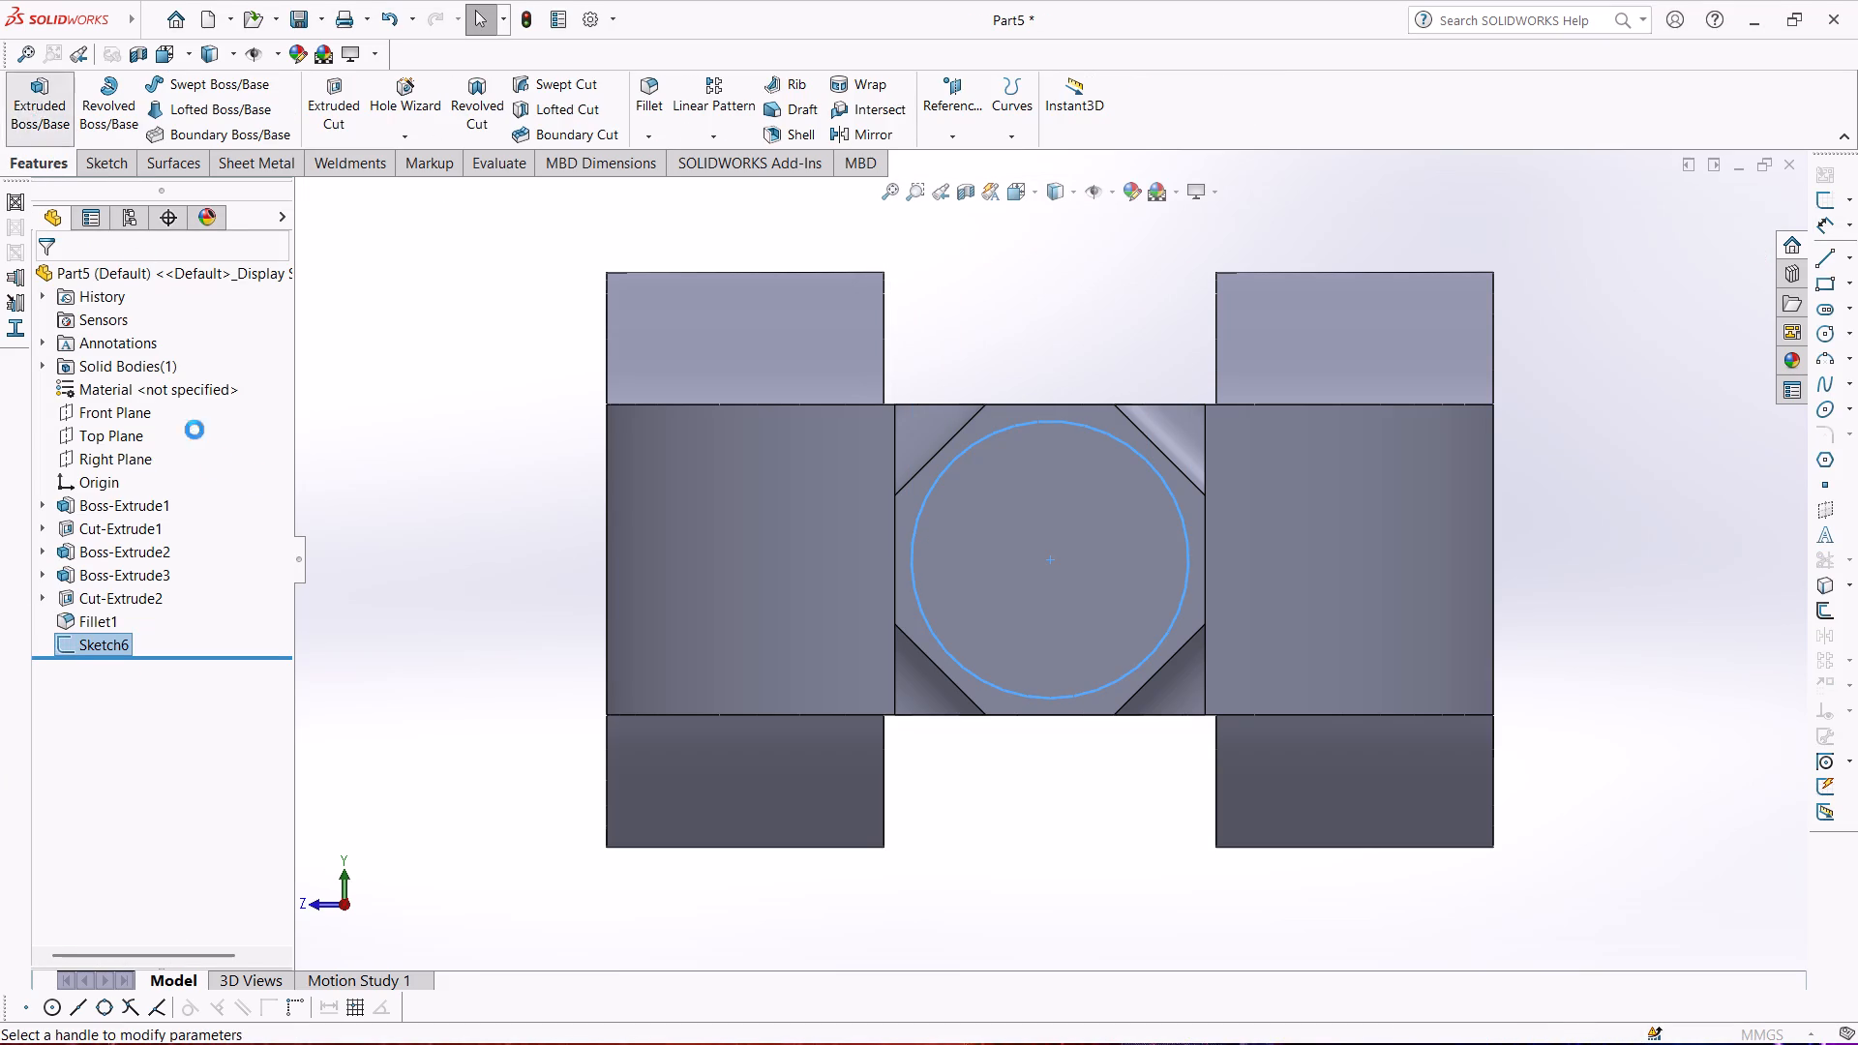
middle_click_drag(370, 491, 469, 551)
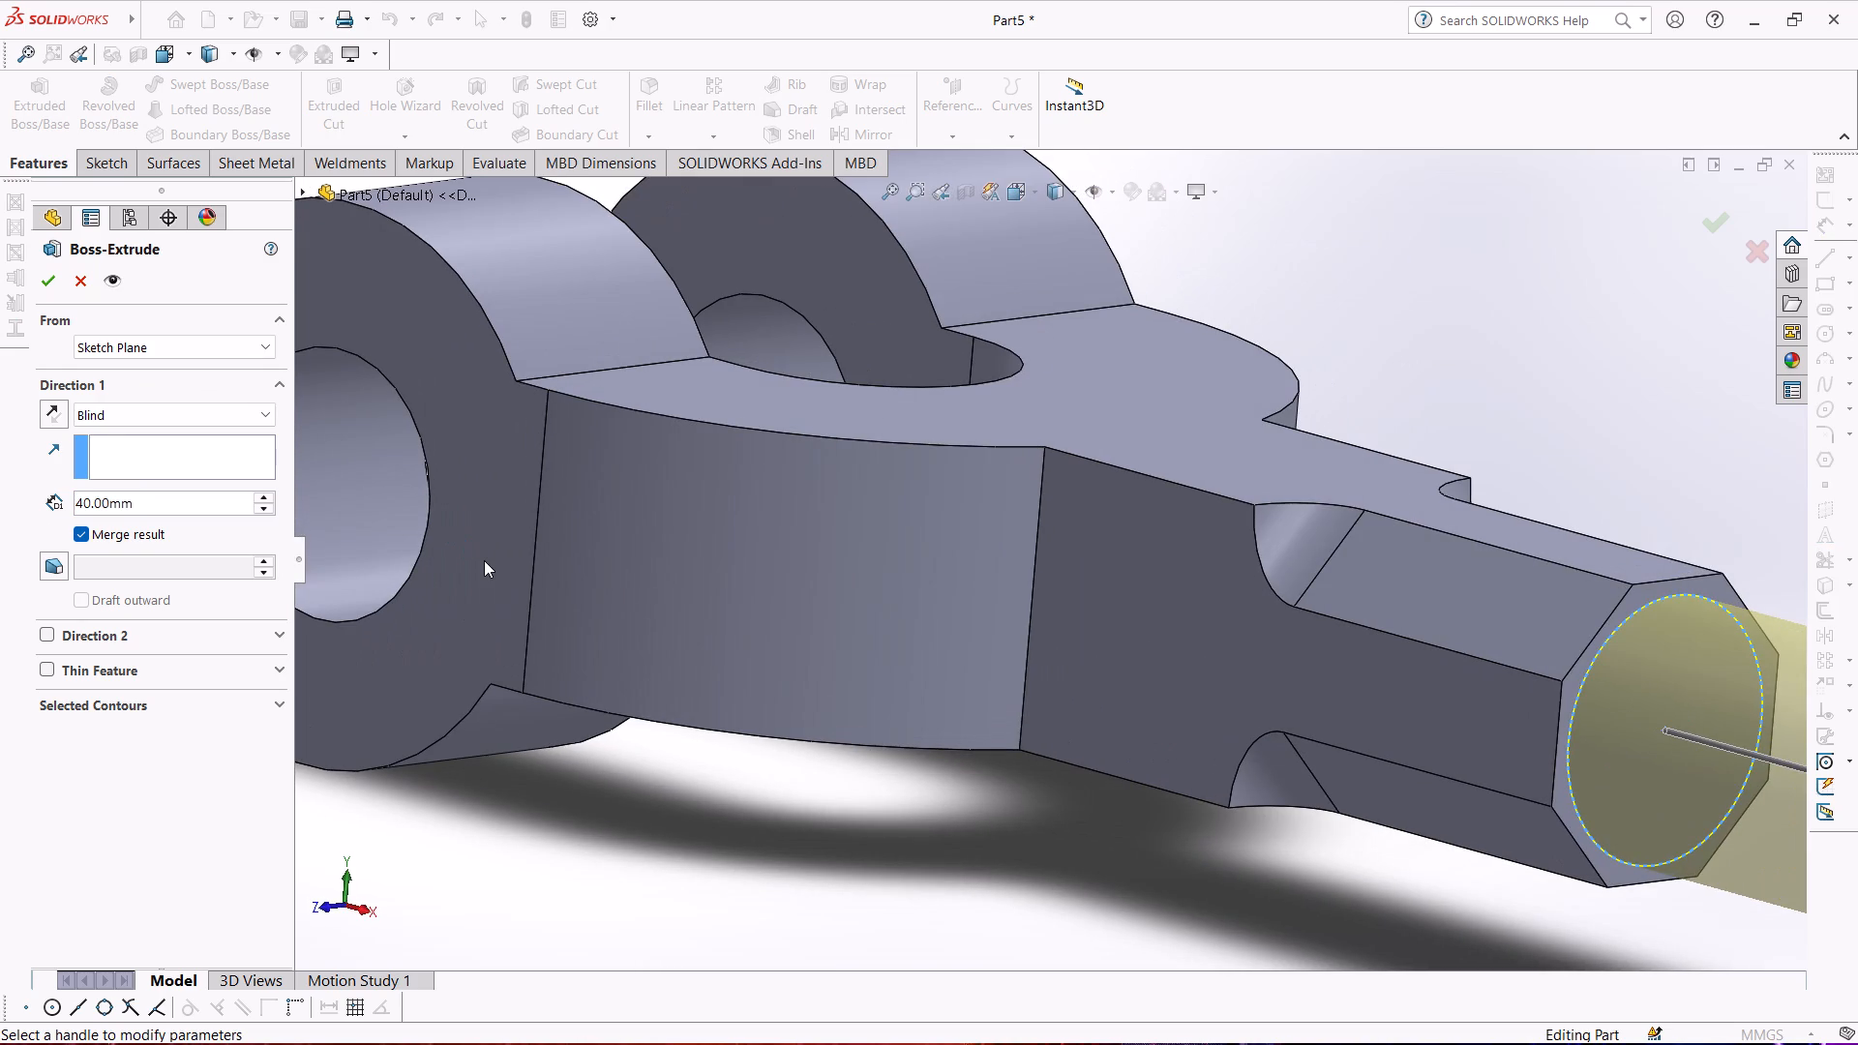
scroll(1066, 694, "up", 3)
middle_click_drag(1107, 700, 1057, 673)
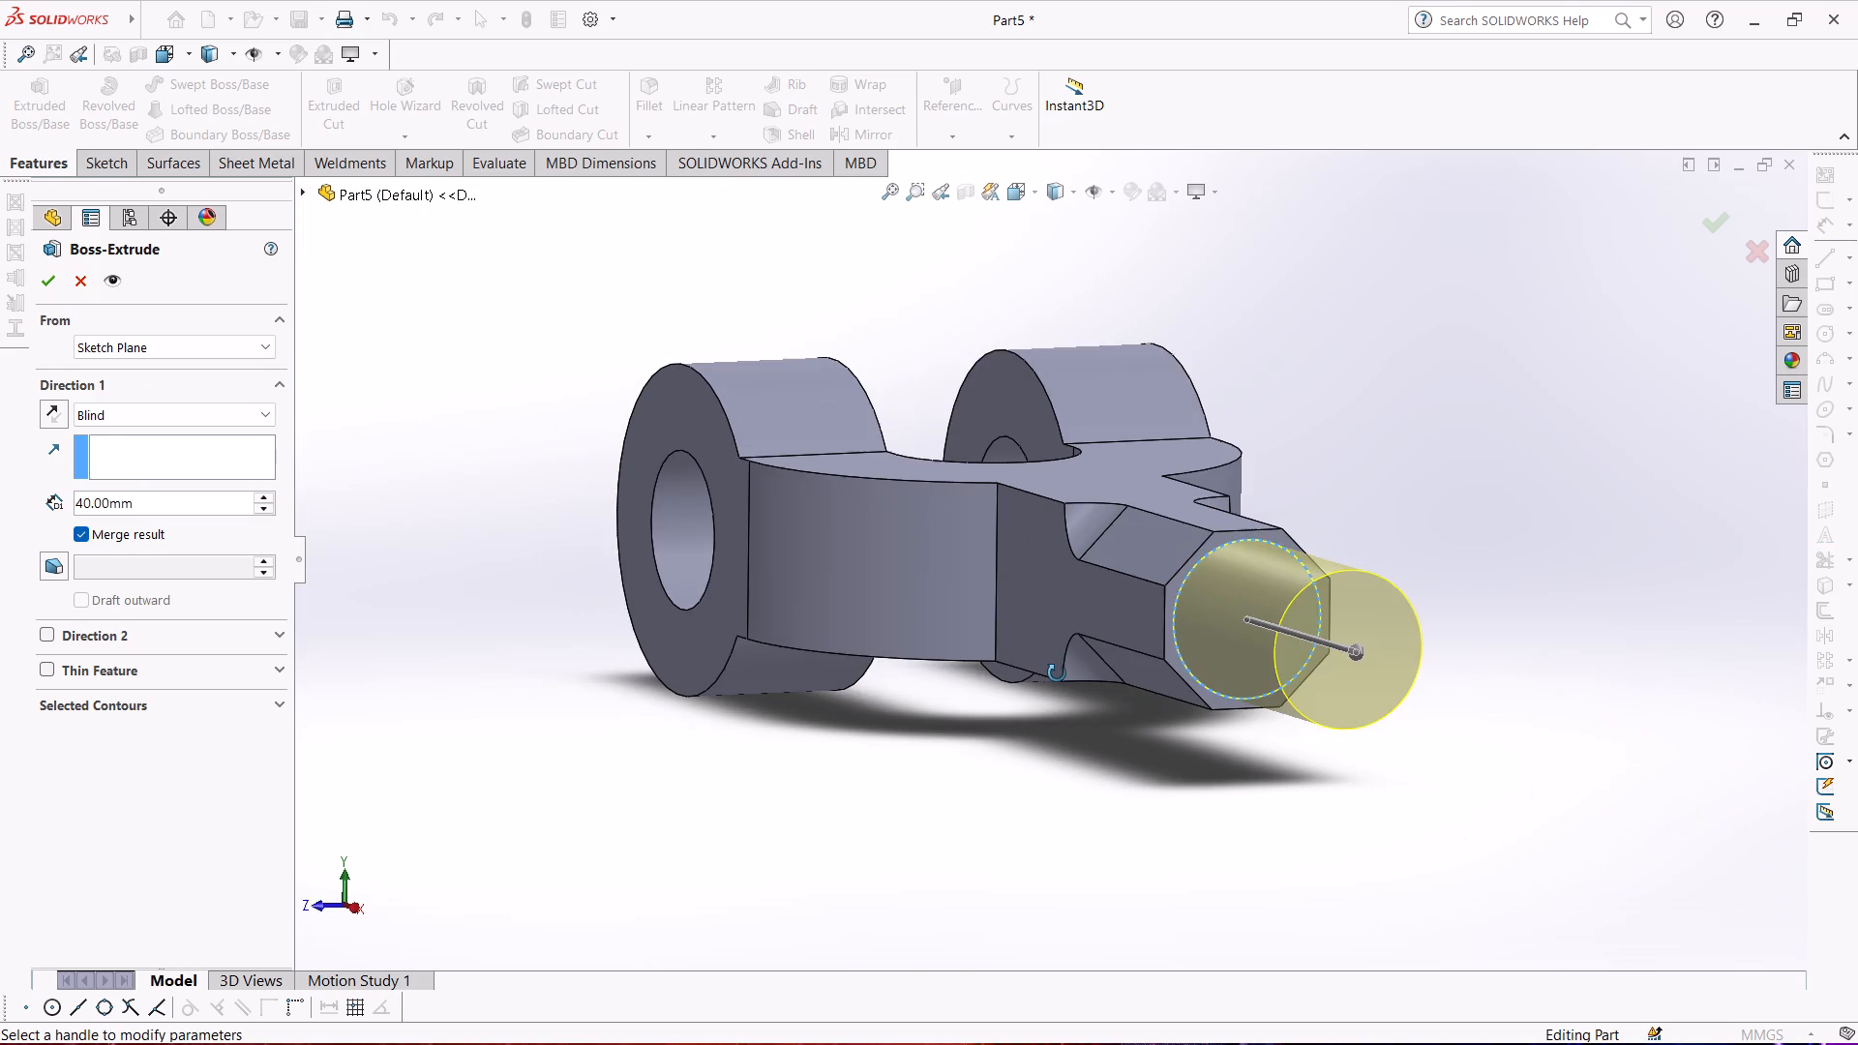
middle_click_drag(1057, 673, 1077, 719)
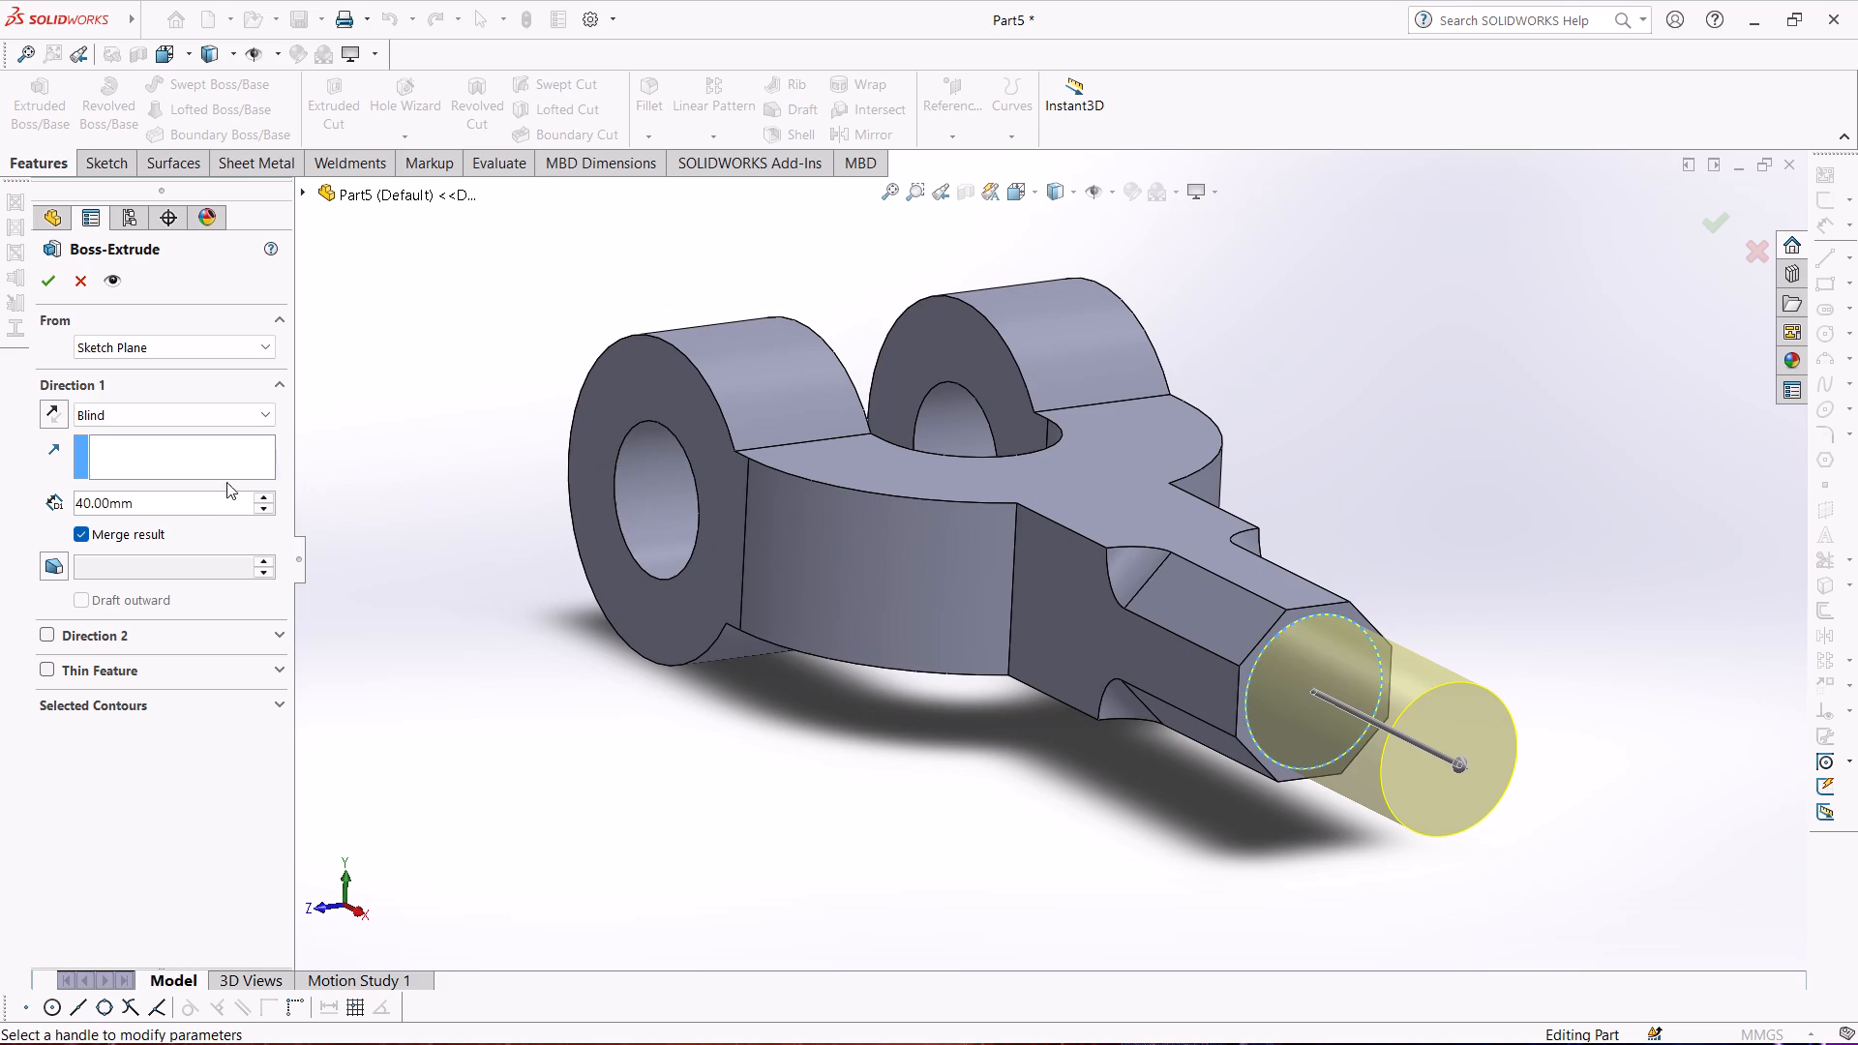
left_click_drag(191, 494, 79, 493)
type("25")
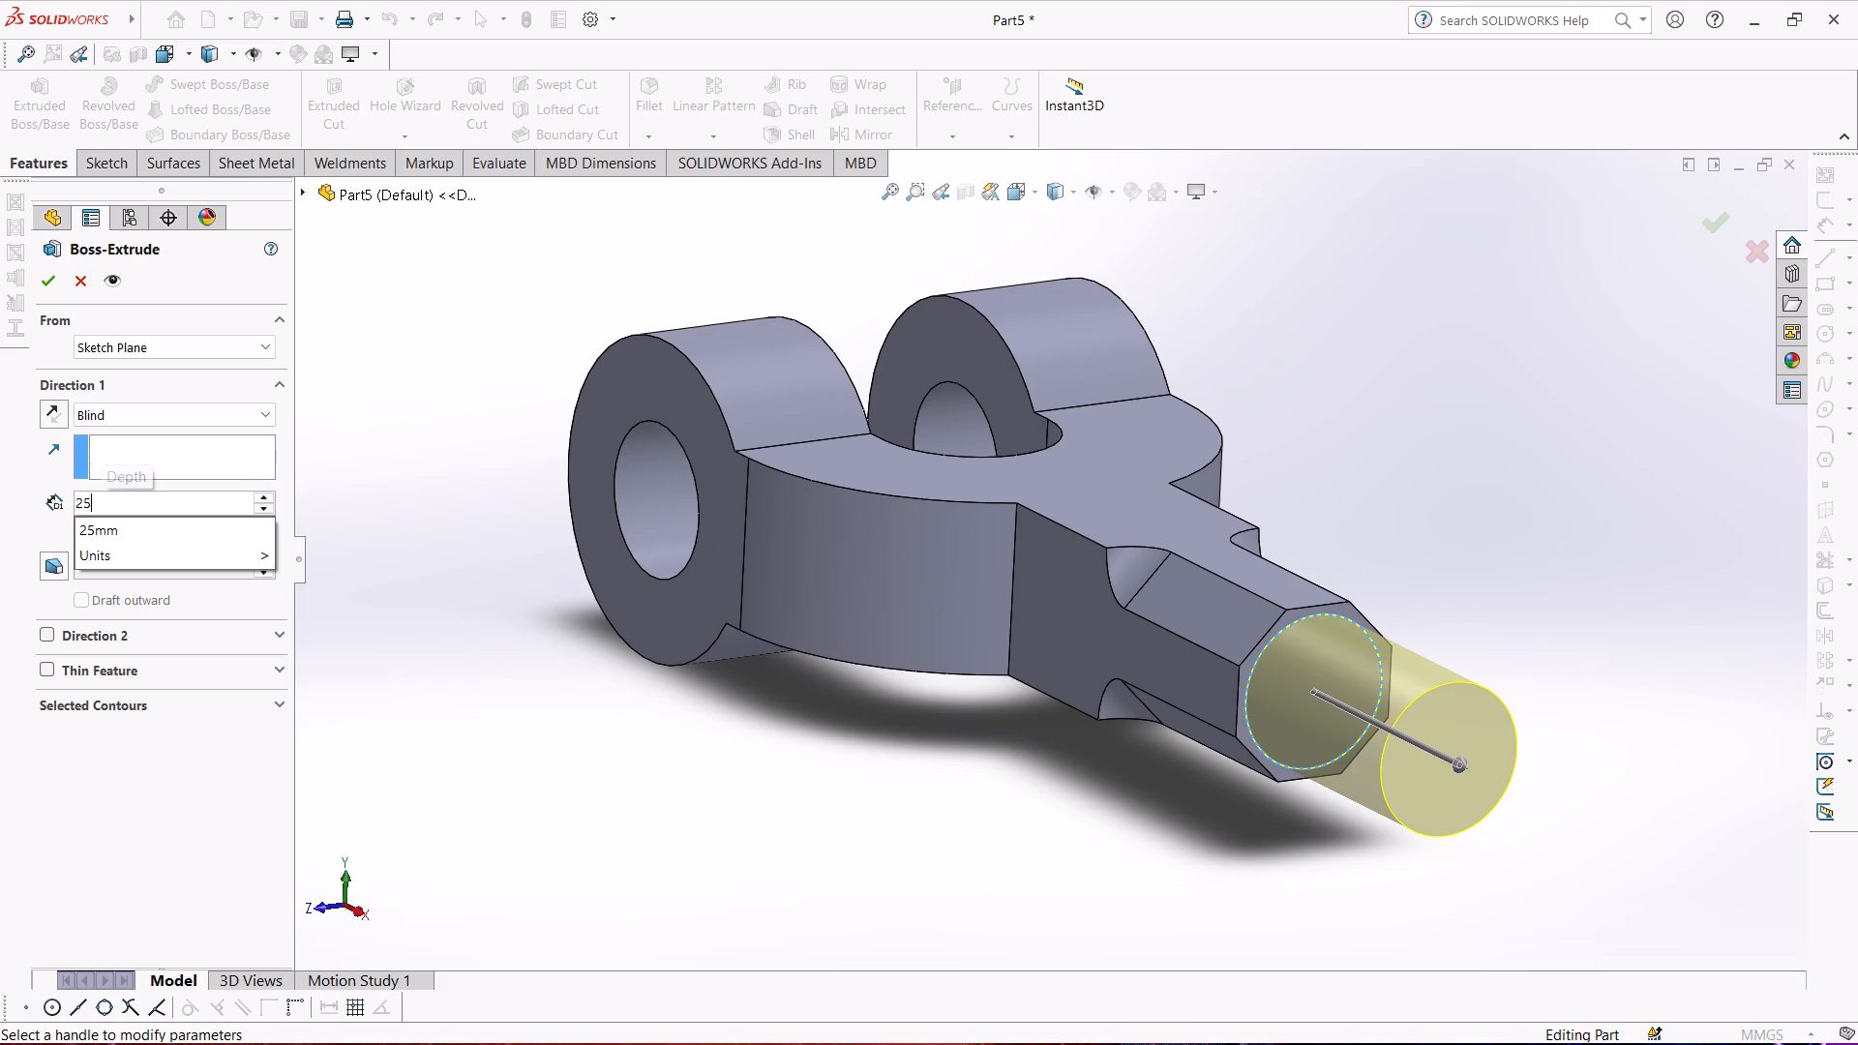
key("Return")
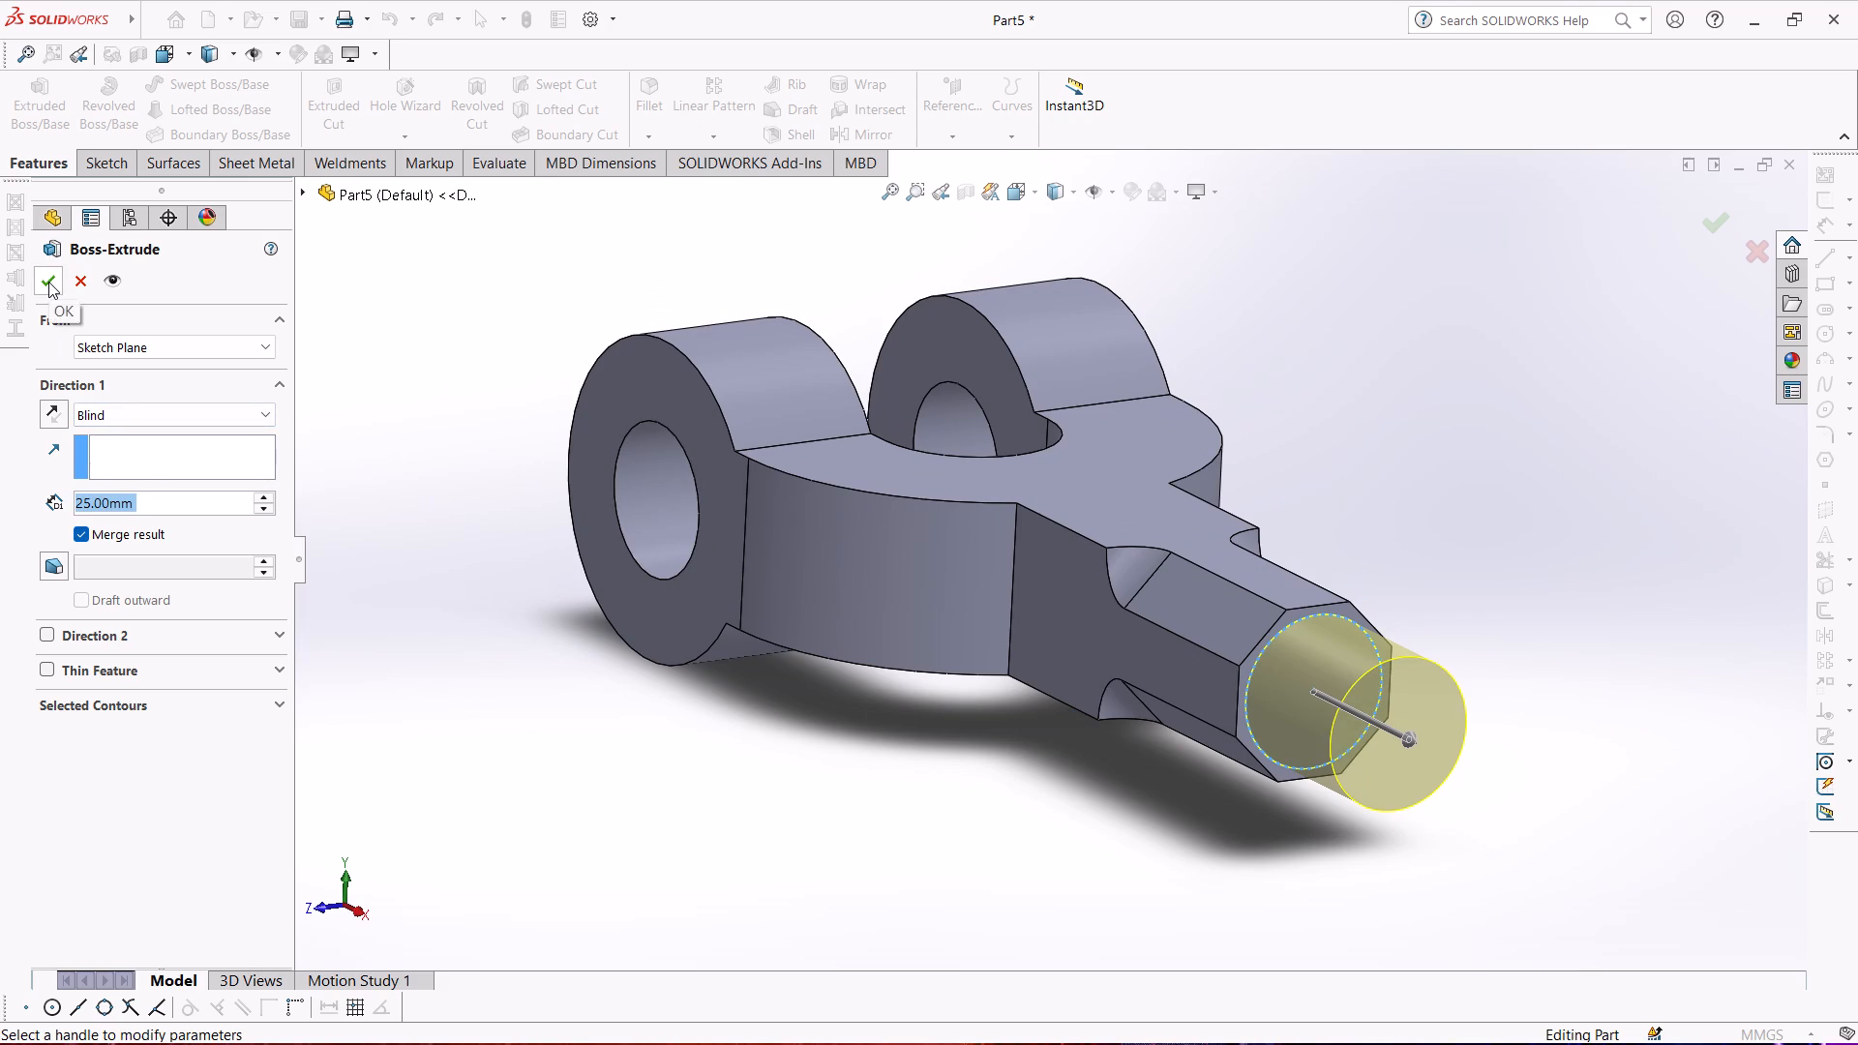
left_click(48, 282)
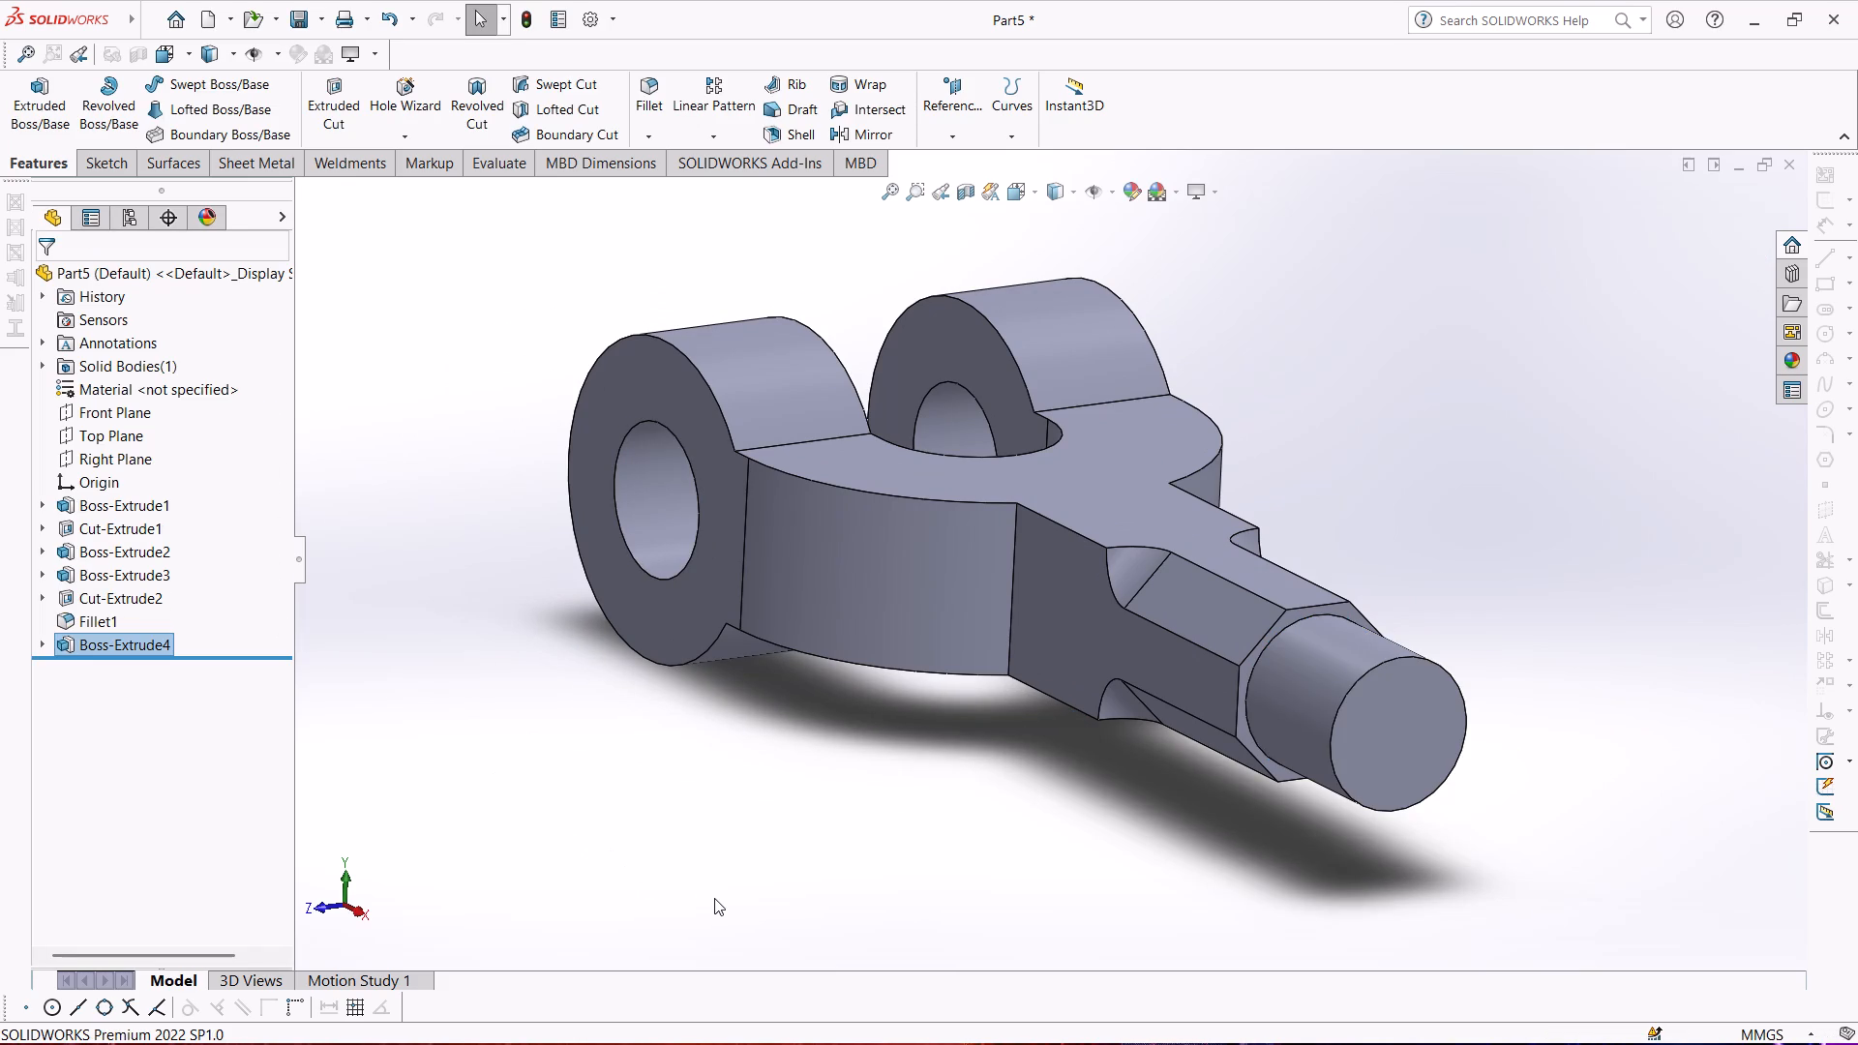
Fillet the four straight edges where the two round eyes meet the fork body's flat faces with a 2 mm symmetric radius.
middle_click_drag(714, 898, 764, 1027)
left_click(658, 82)
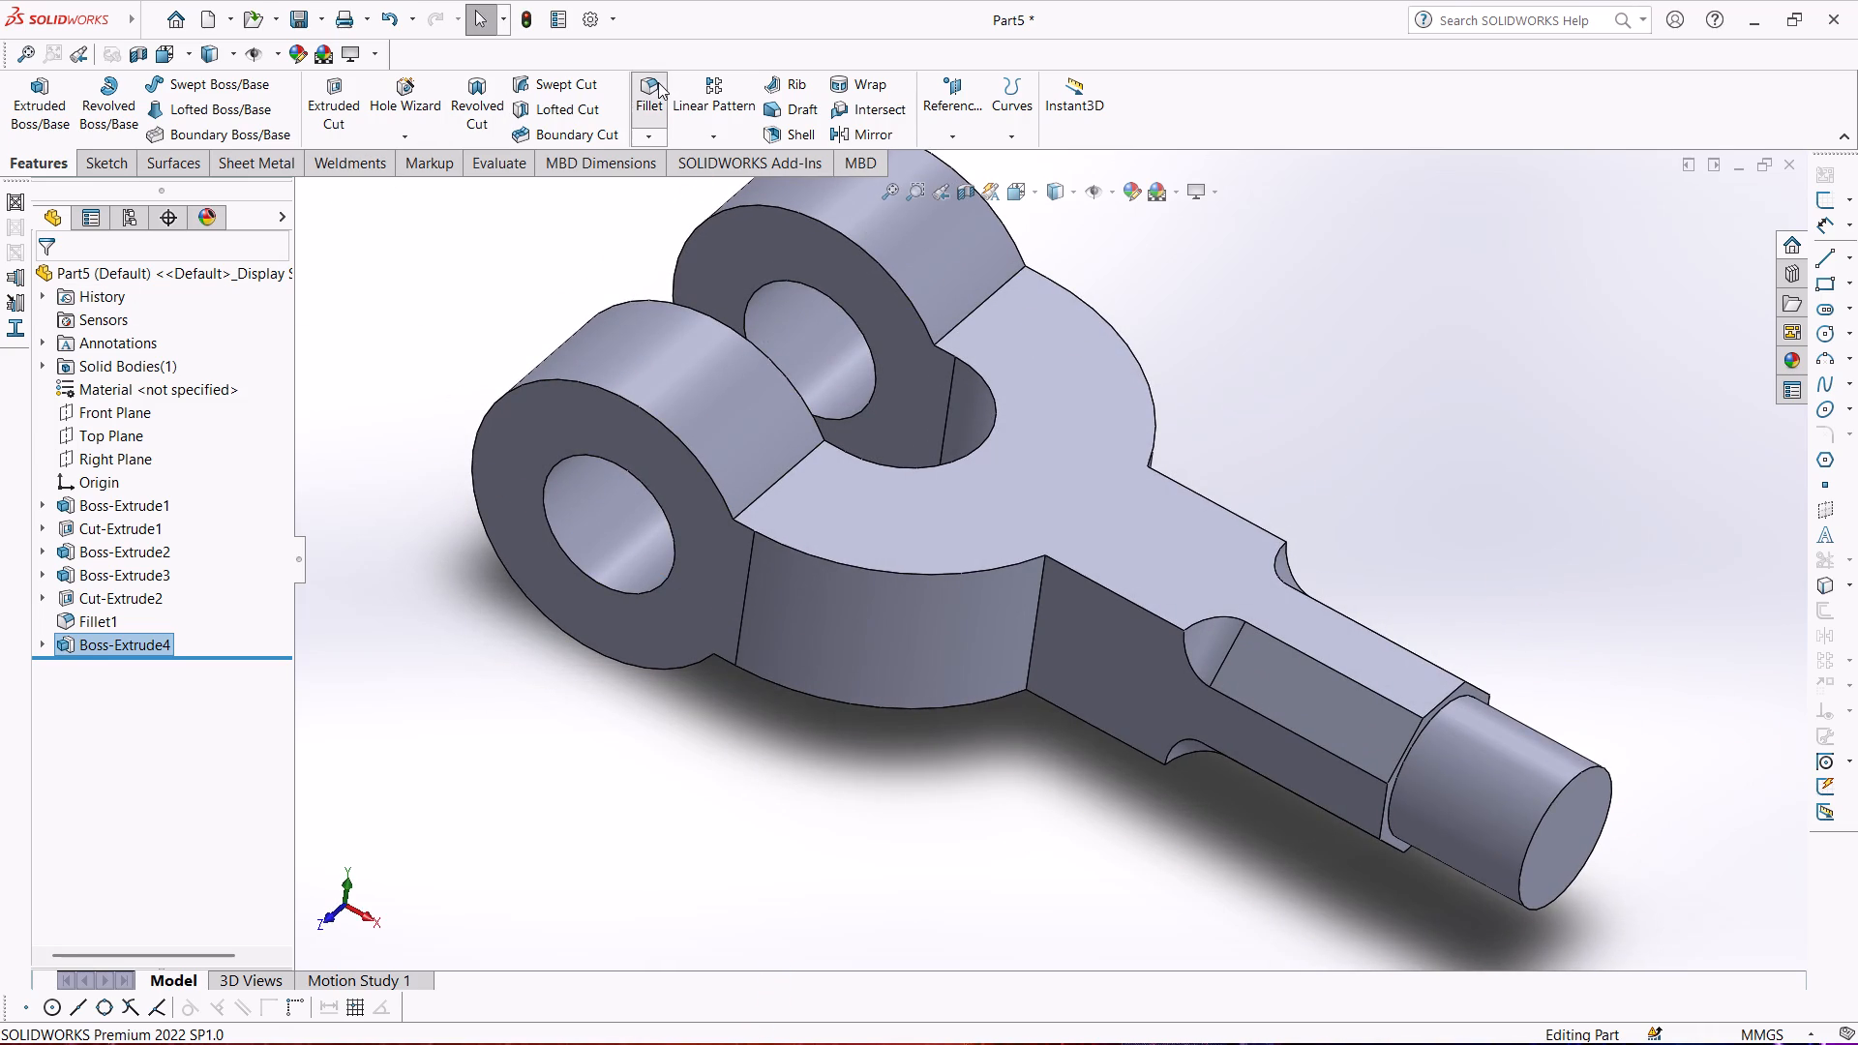
key("2")
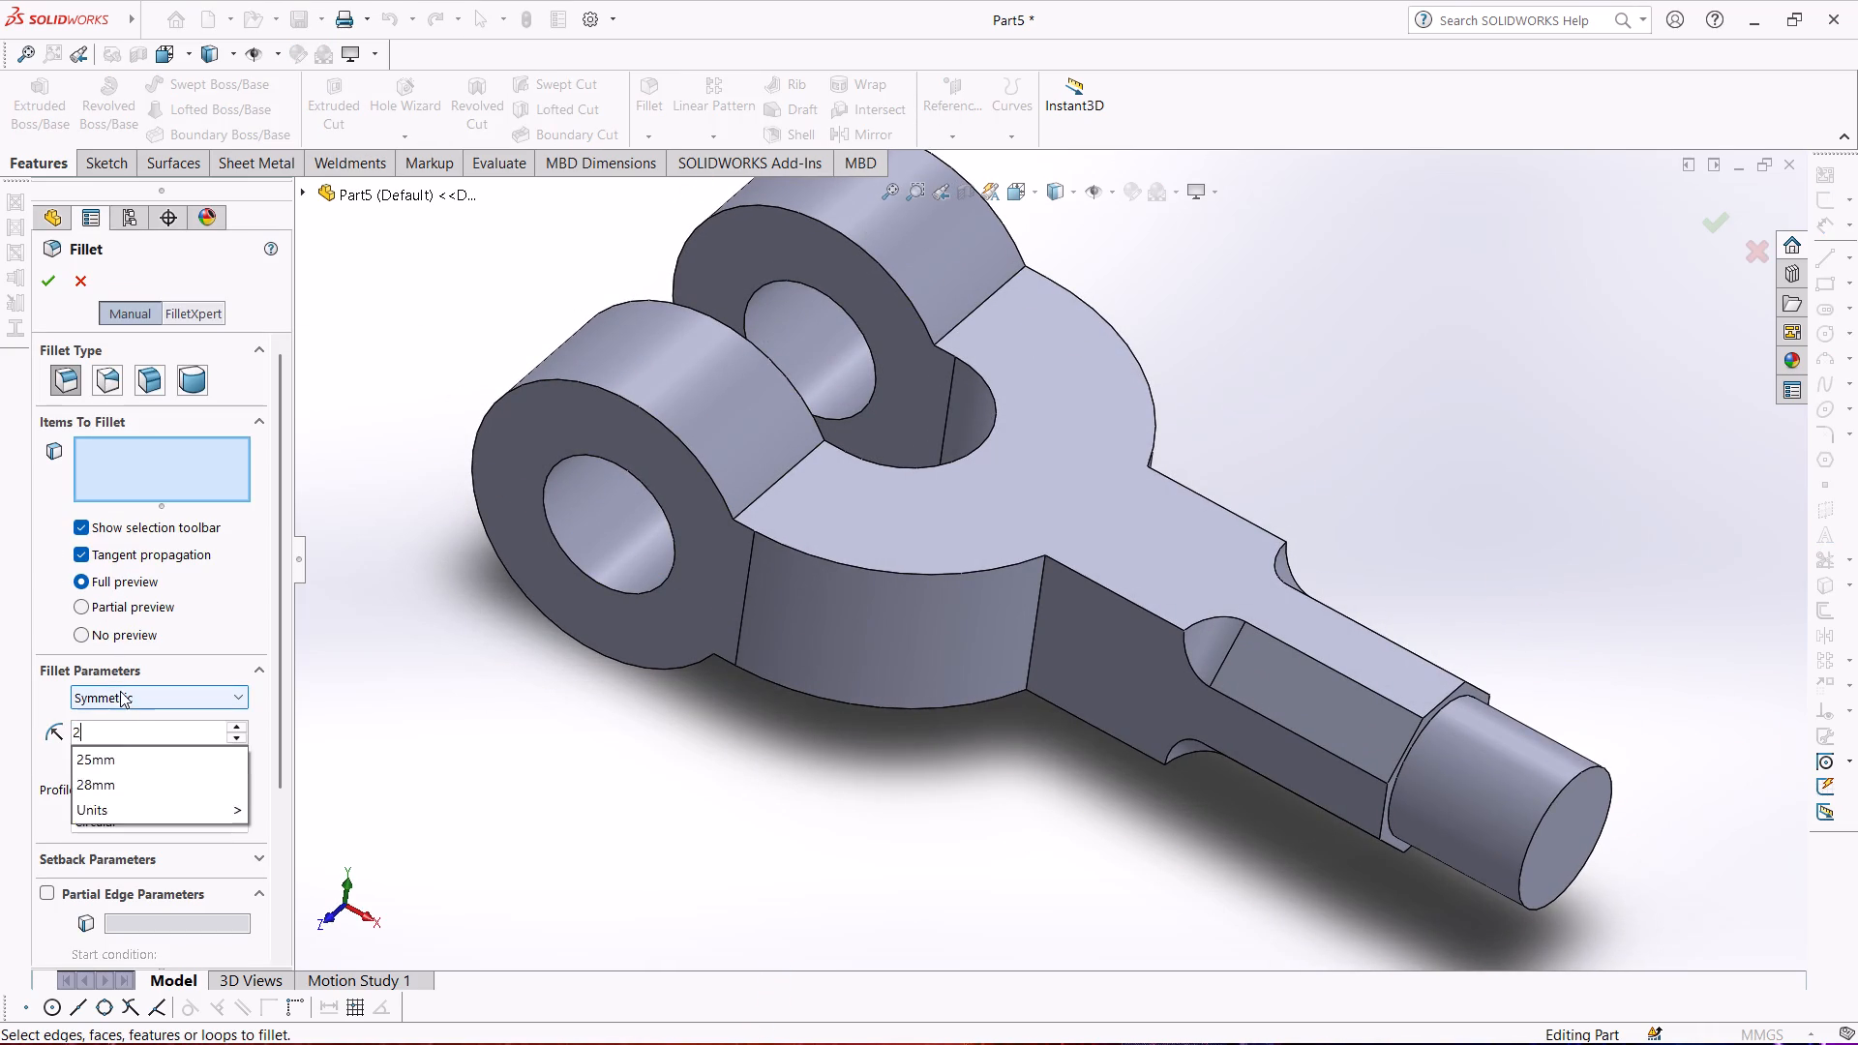
key("Return")
left_click(787, 470)
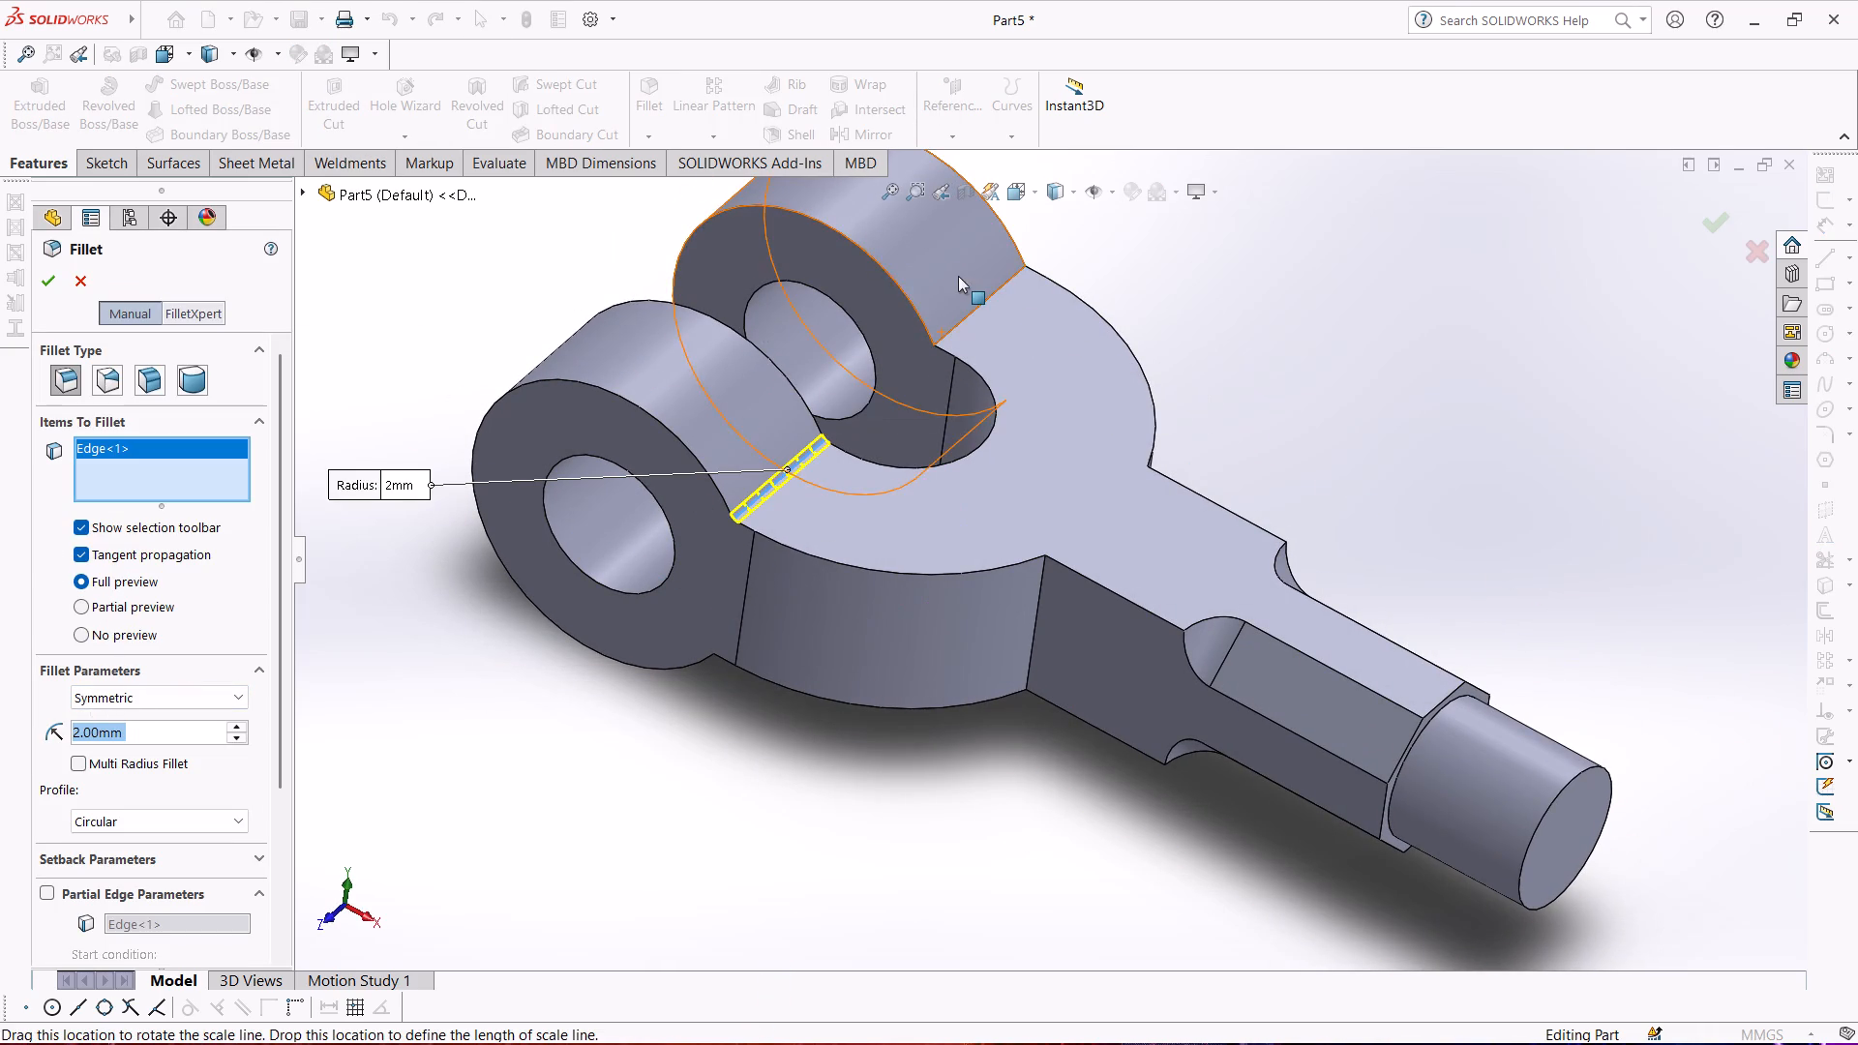
left_click(979, 299)
left_click(974, 317)
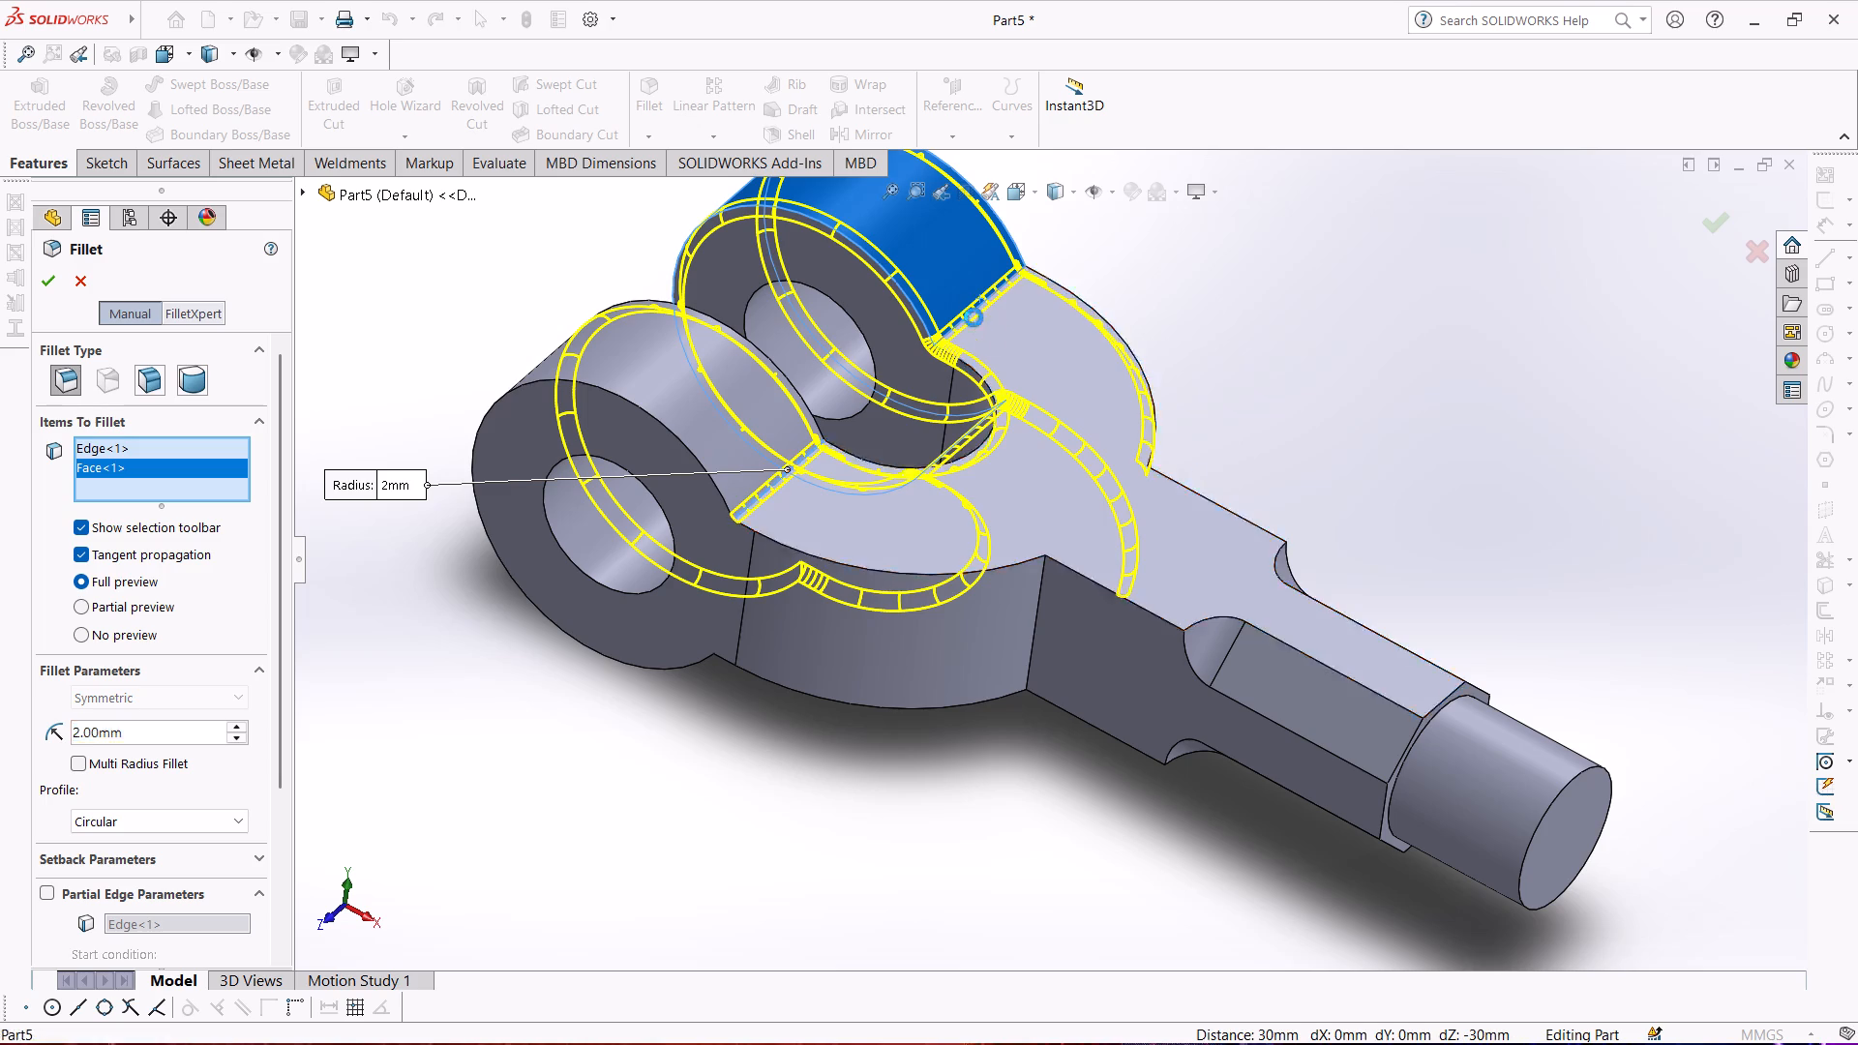
left_click(984, 333)
left_click(914, 262)
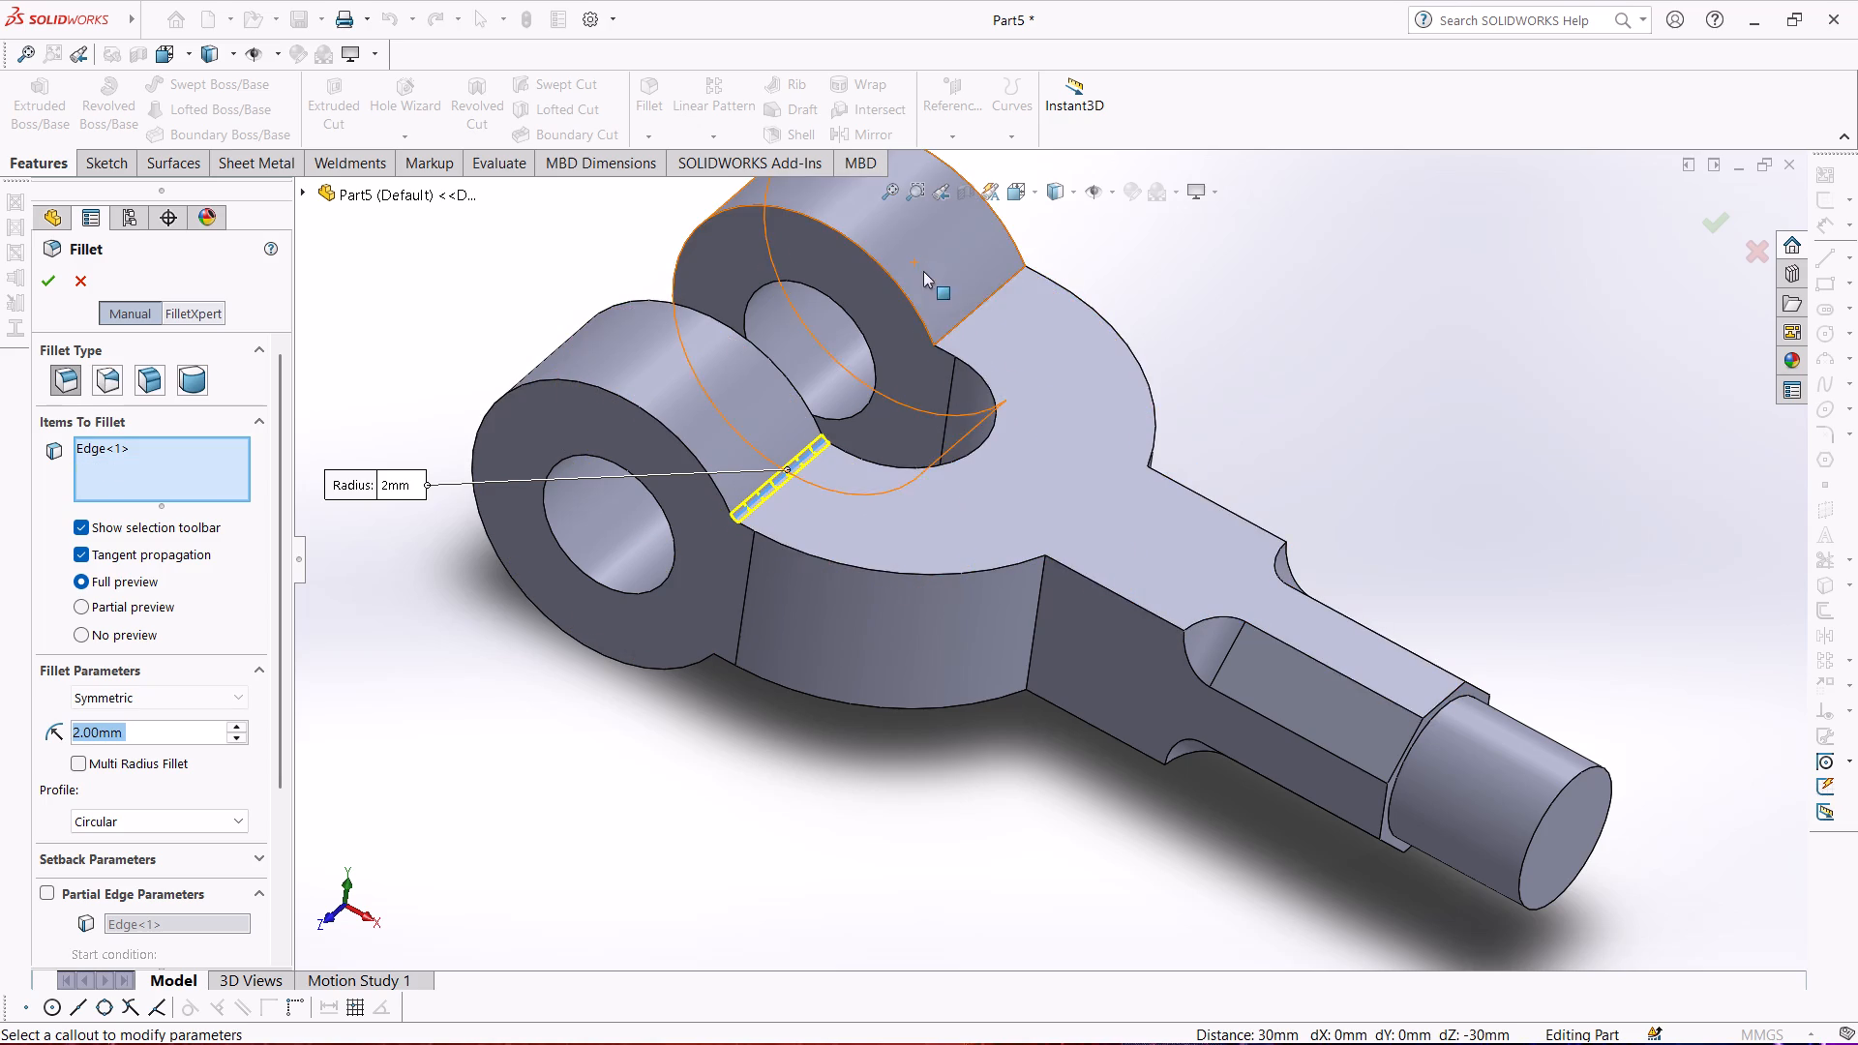
left_click(969, 316)
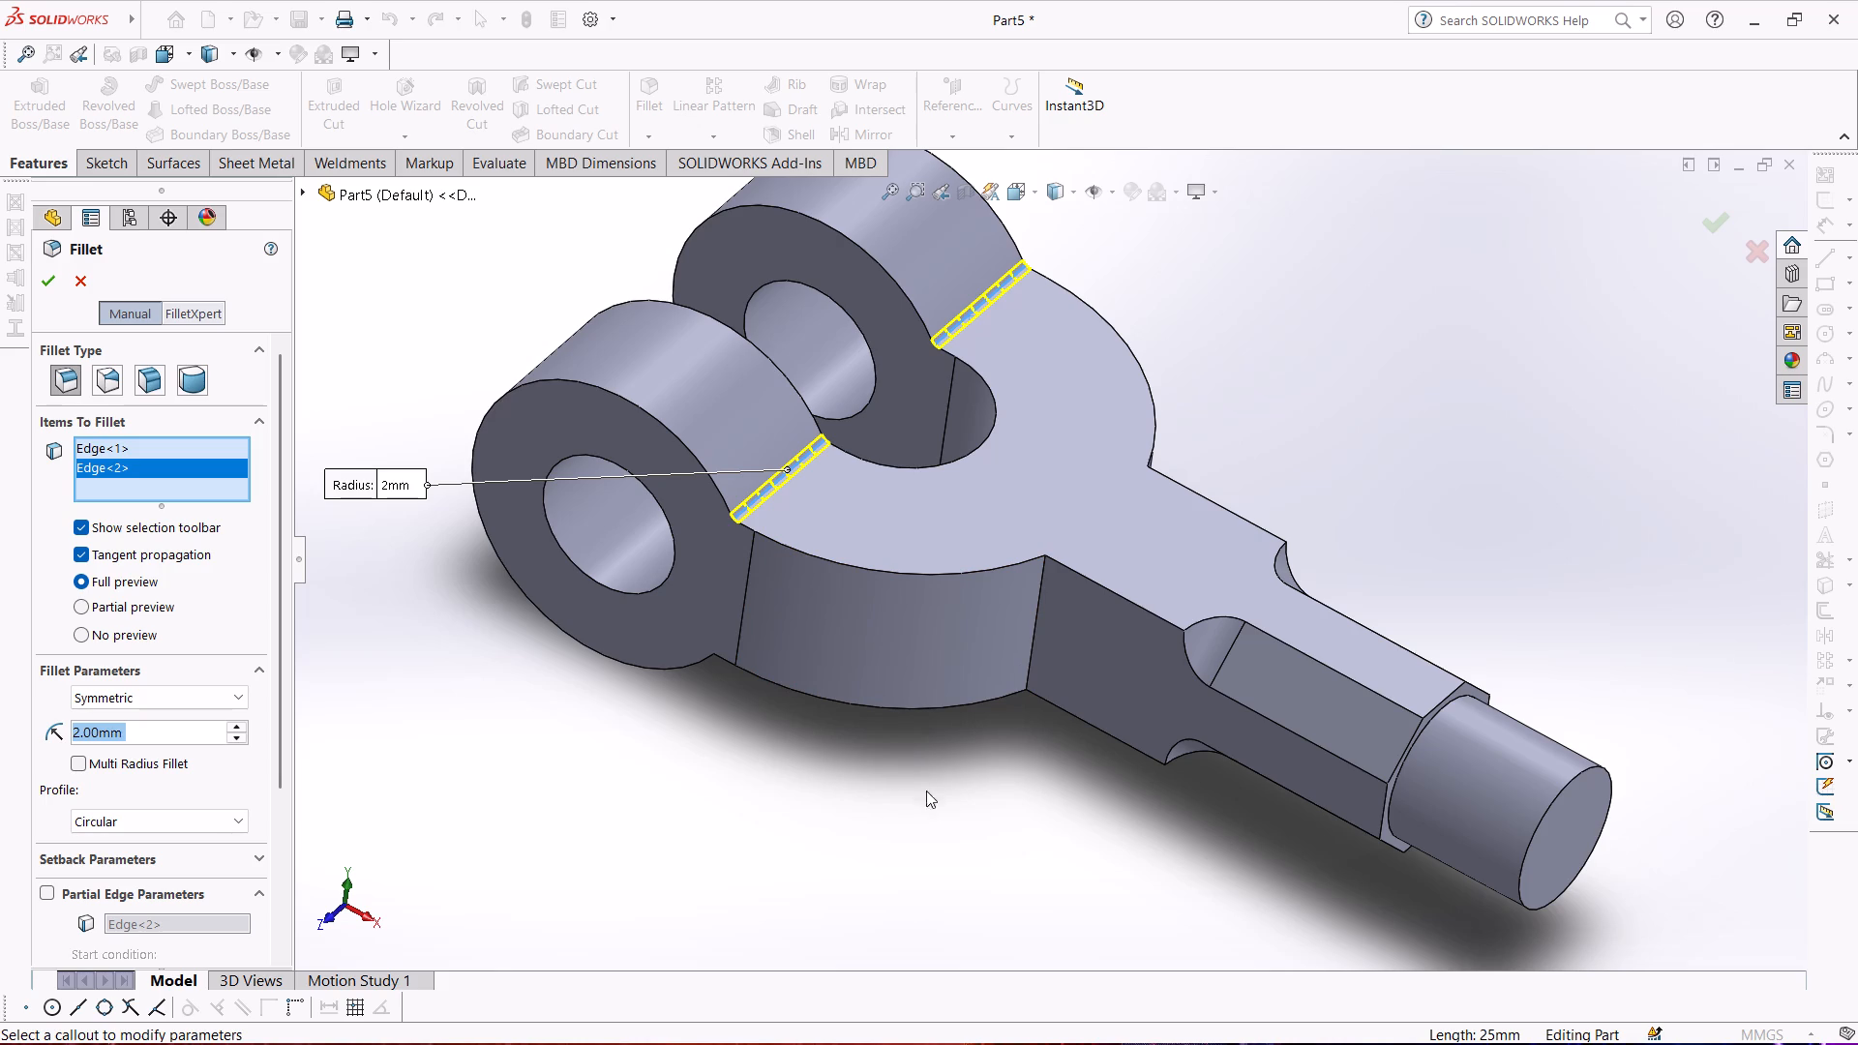
middle_click_drag(954, 831, 919, 264)
scroll(979, 818, "up", 1)
scroll(845, 787, "down", 5)
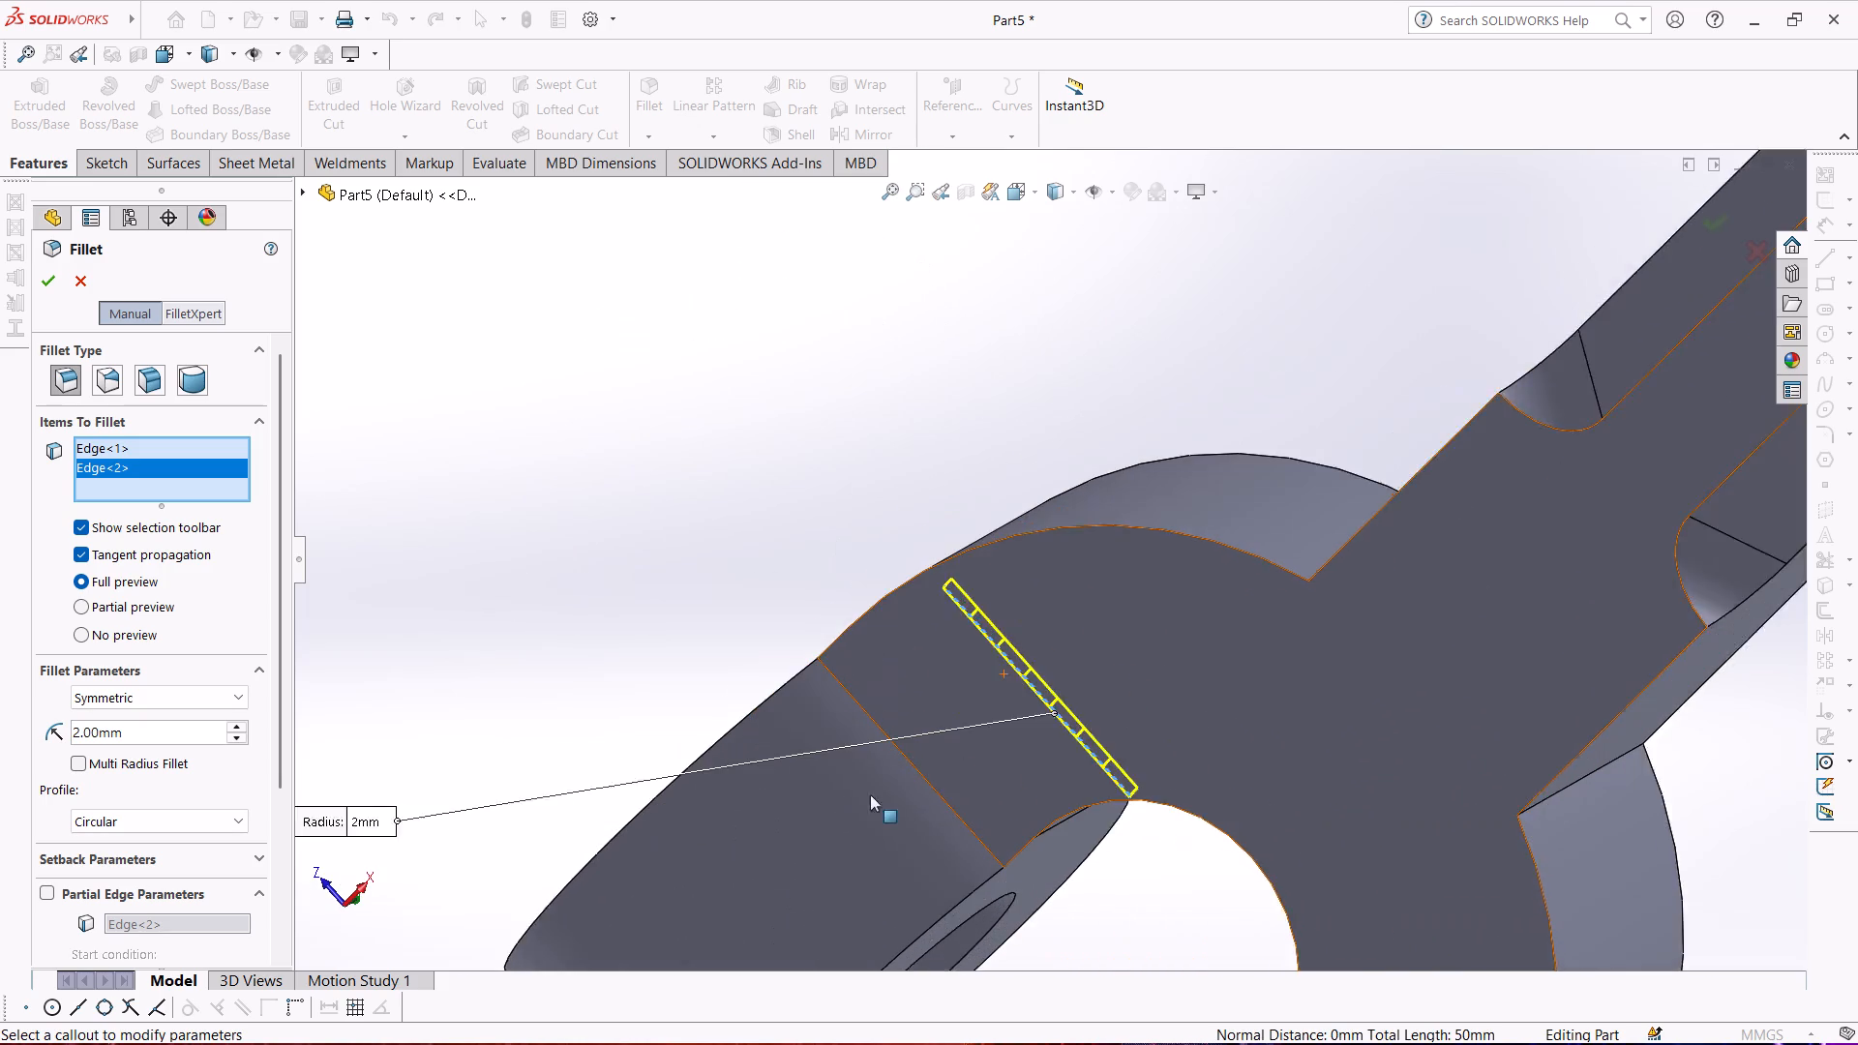
left_click(958, 776)
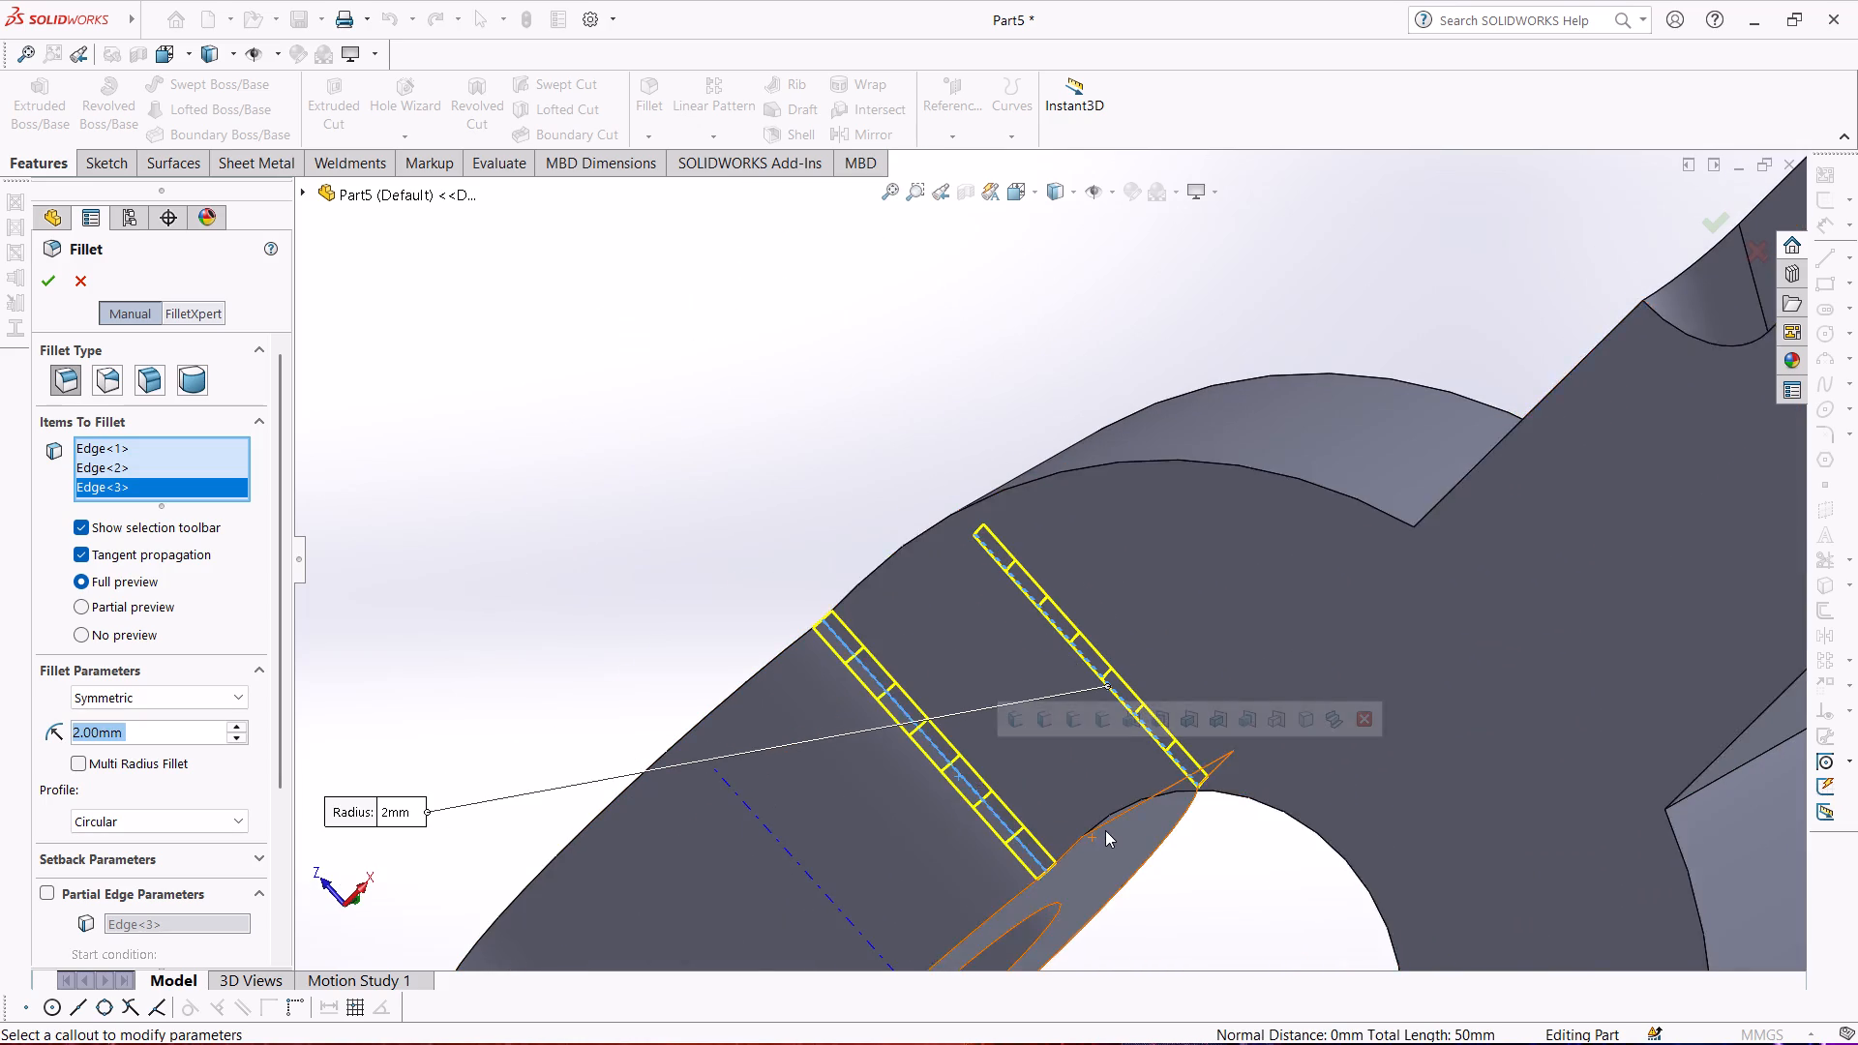
scroll(1105, 830, "down", 4)
scroll(1105, 830, "up", 6)
scroll(1319, 891, "up", 5)
scroll(1177, 759, "down", 5)
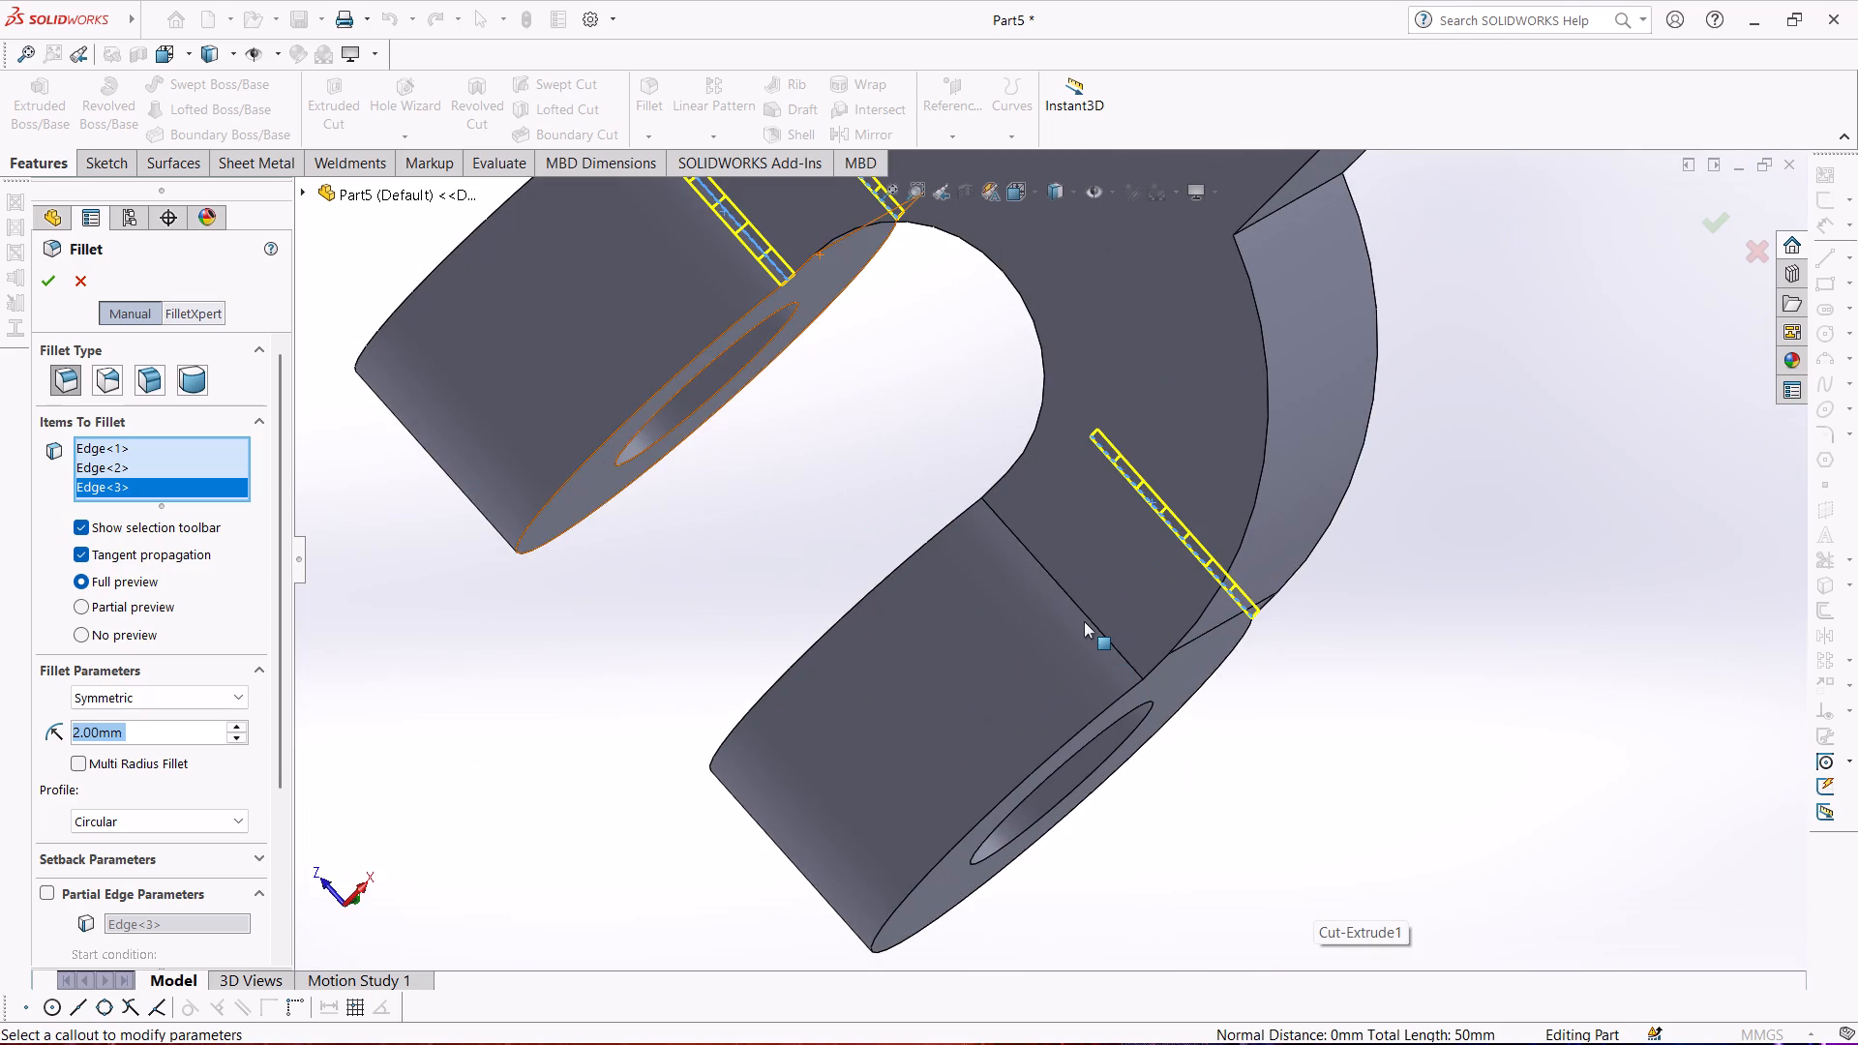
left_click(1083, 612)
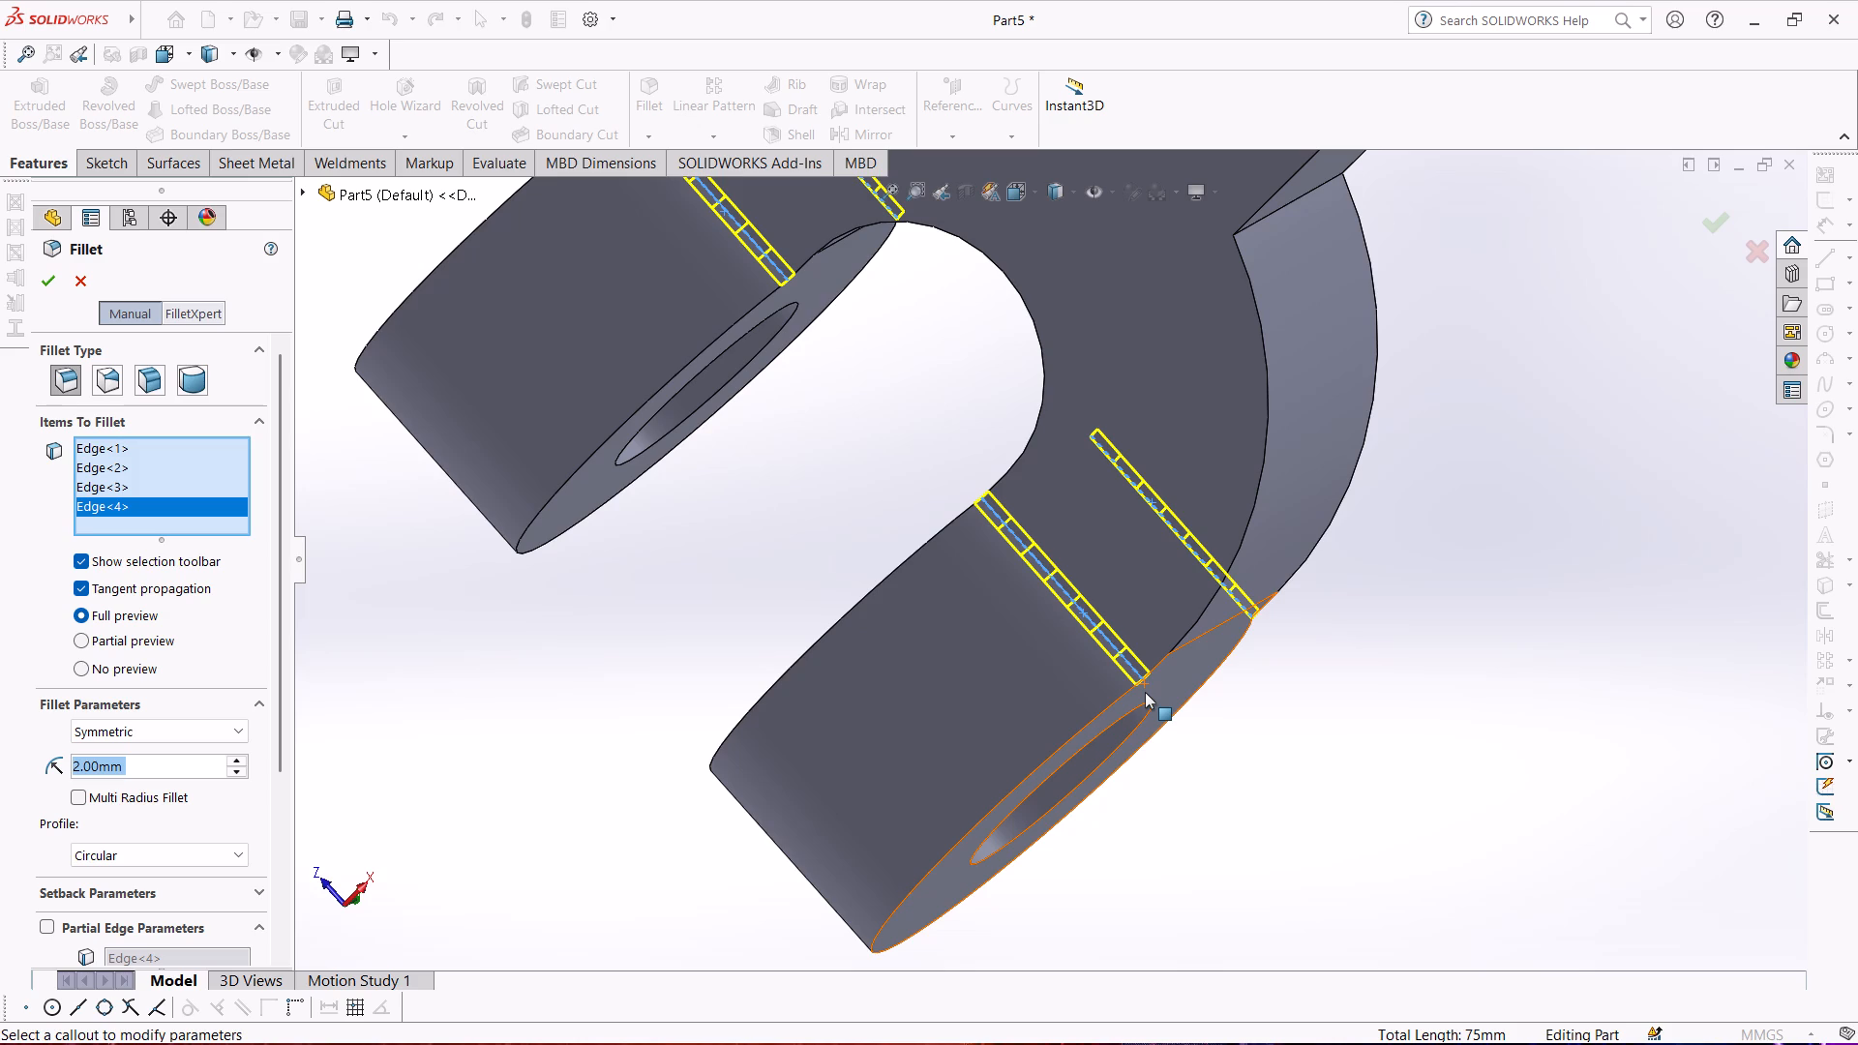
left_click(51, 290)
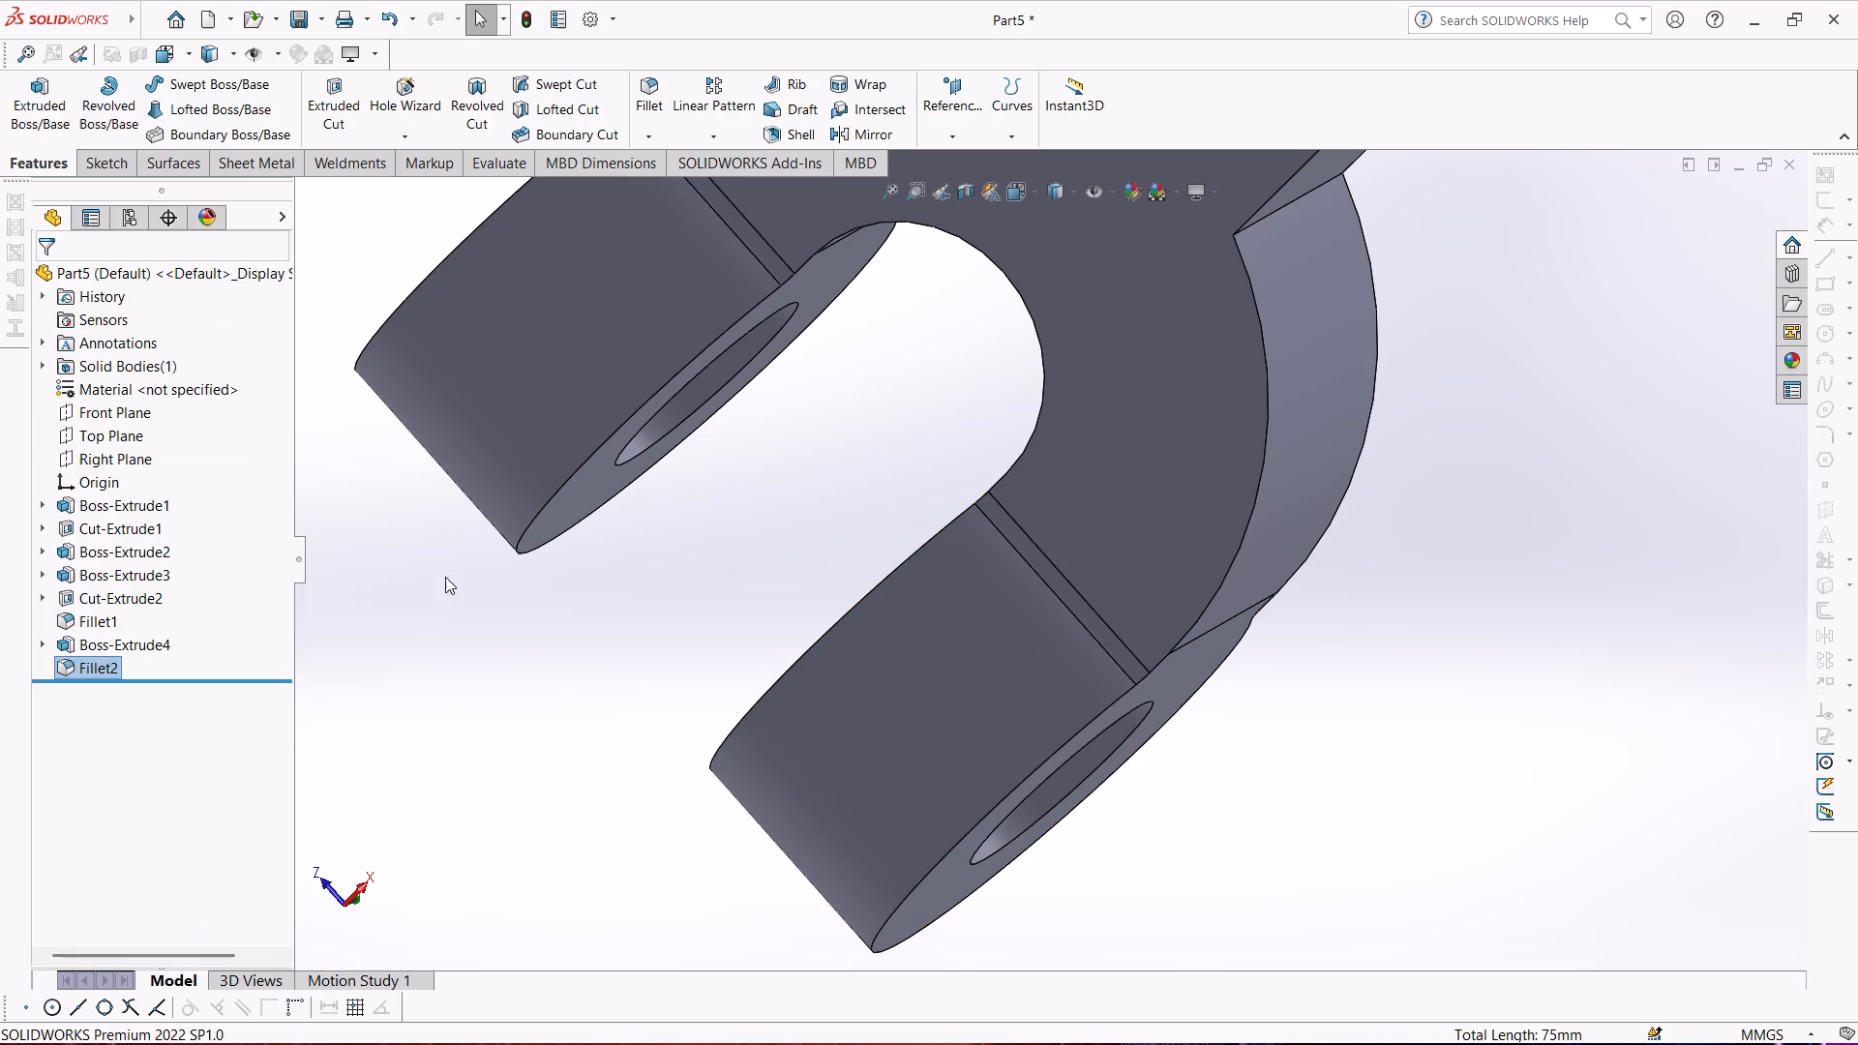
Examine the finished fork from several sides, checking the eyes, the new fillets and the shank.
scroll(584, 590, "up", 3)
middle_click_drag(609, 579, 439, 543)
scroll(439, 543, "up", 2)
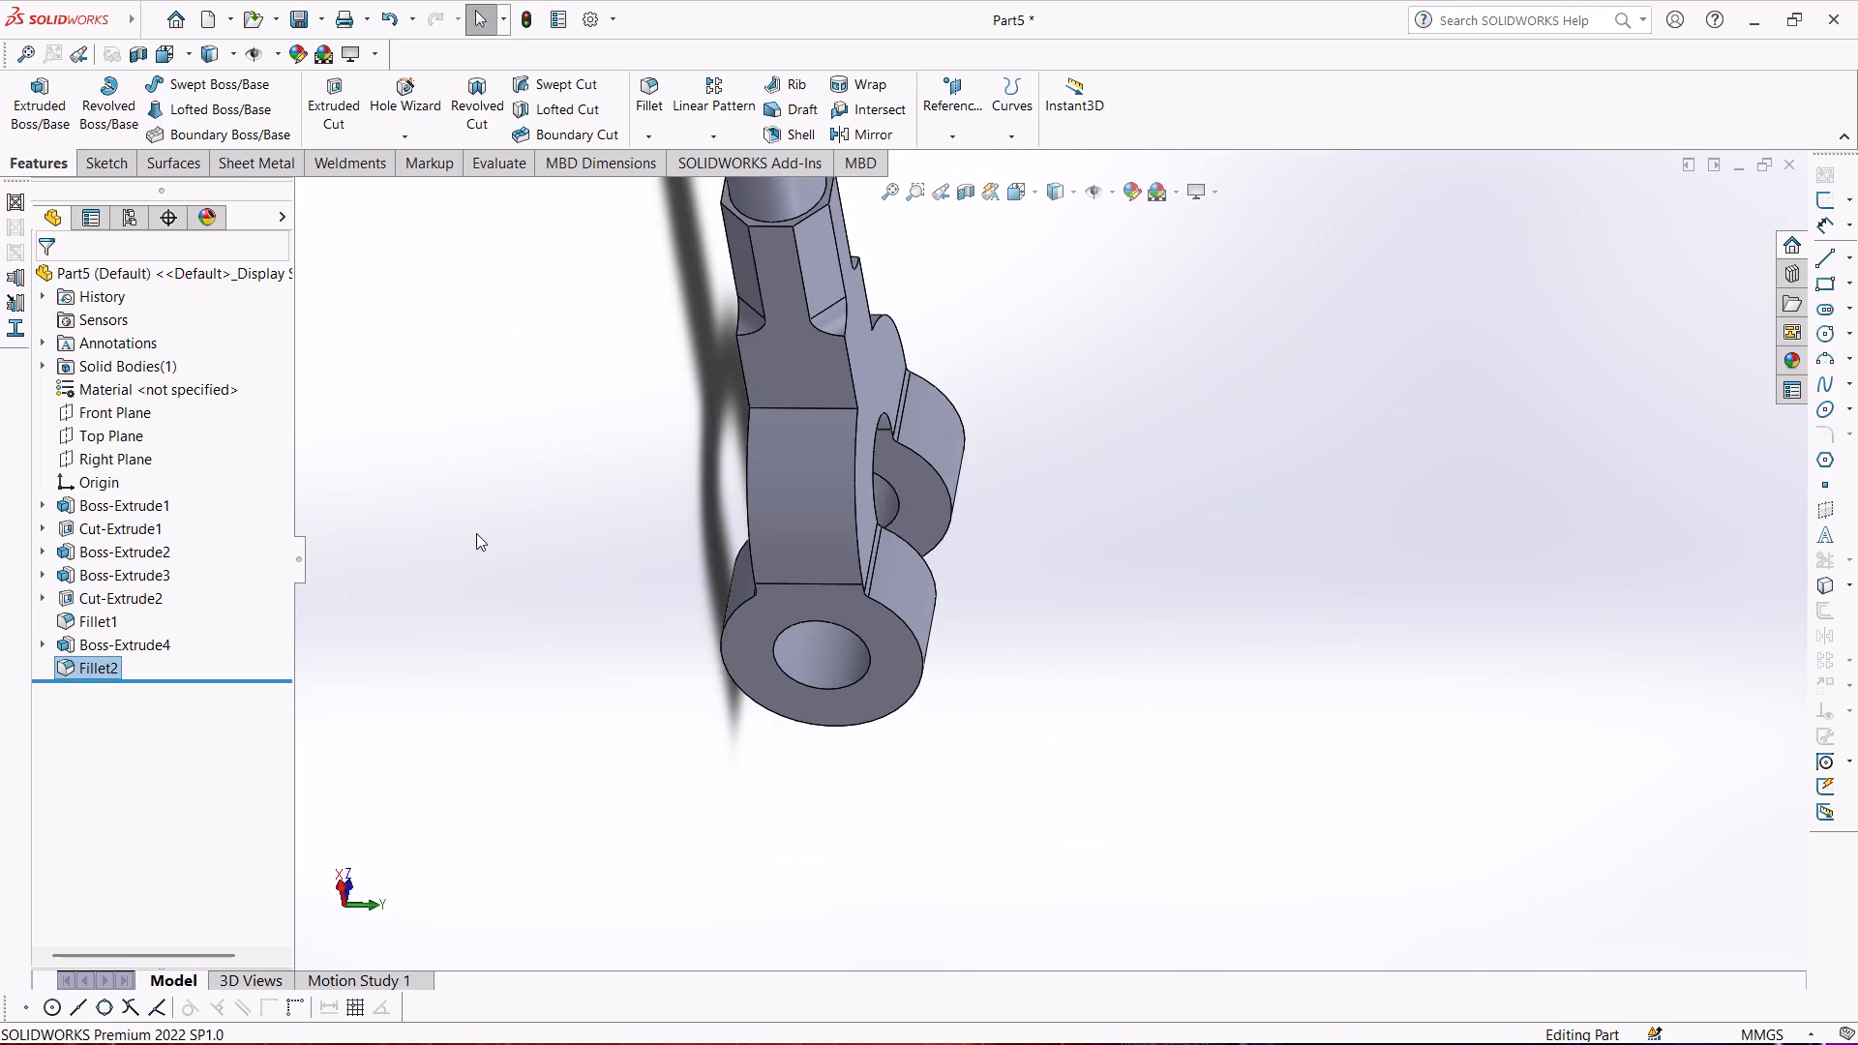
middle_click_drag(480, 537, 652, 661)
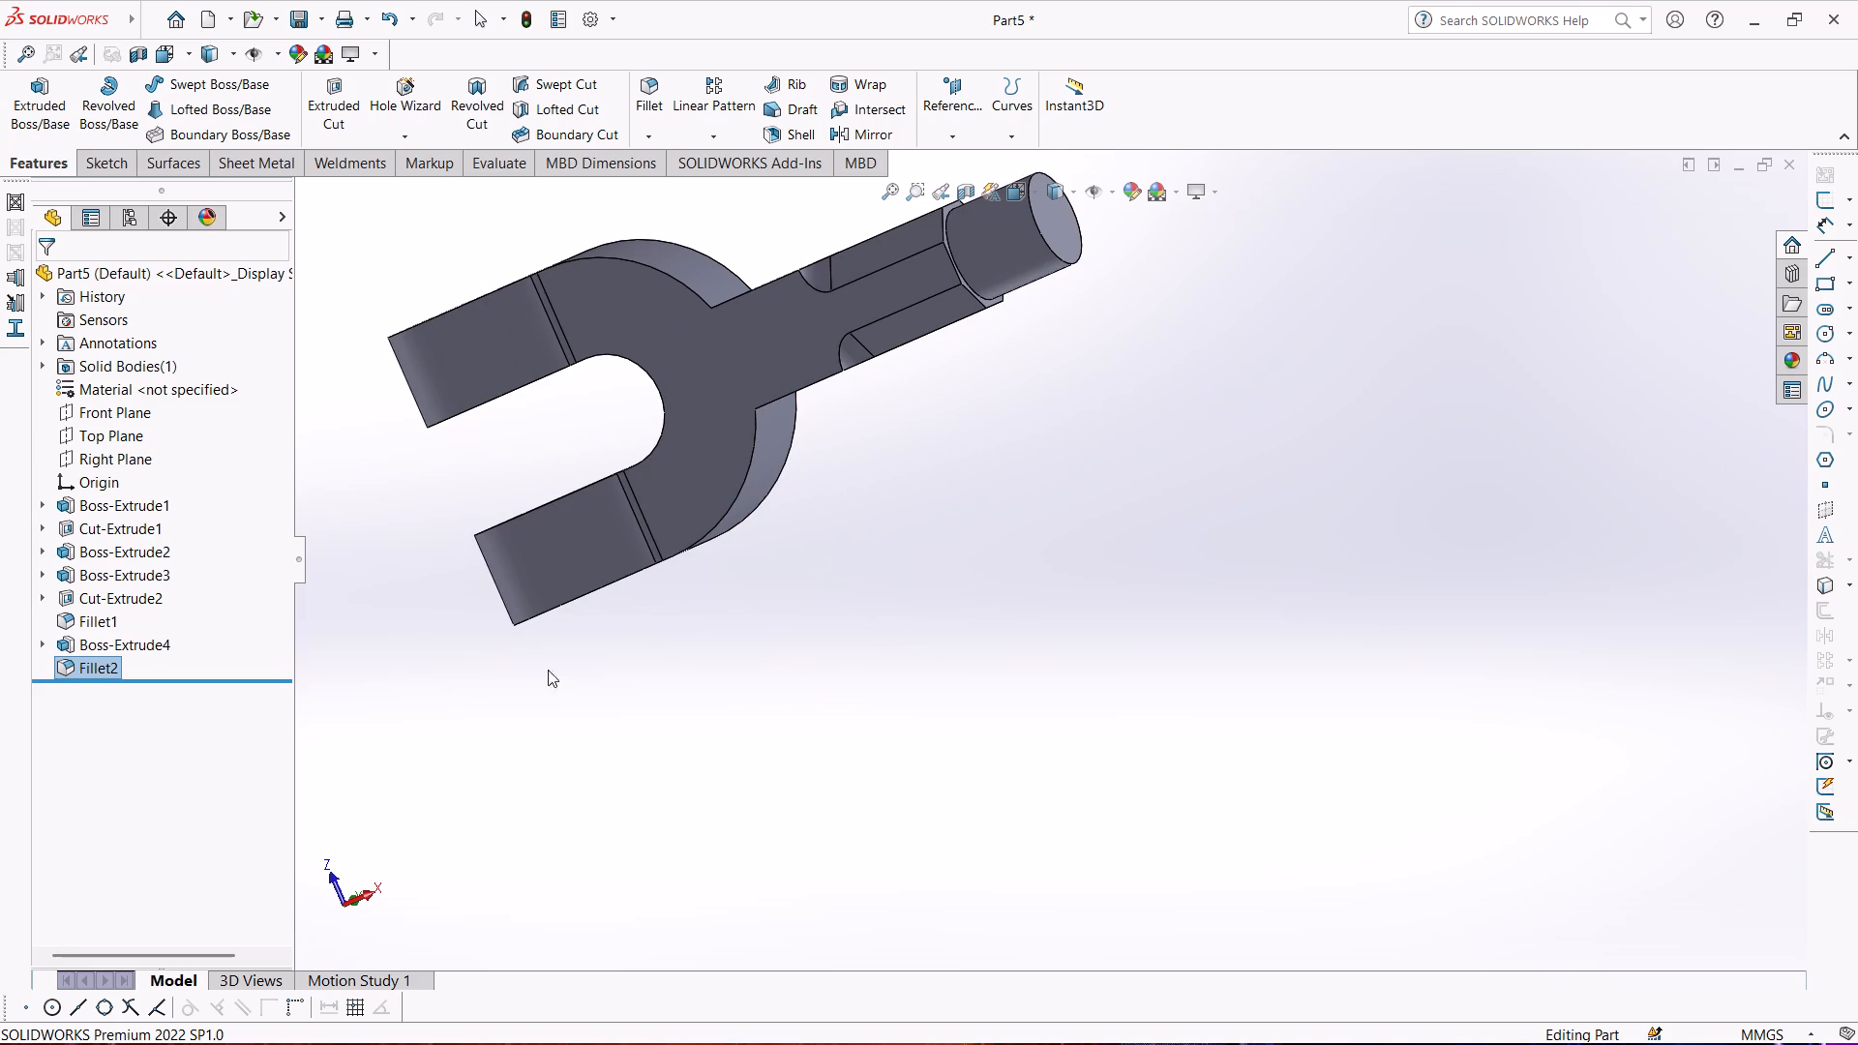
scroll(393, 741, "up", 3)
middle_click_drag(857, 614, 375, 781)
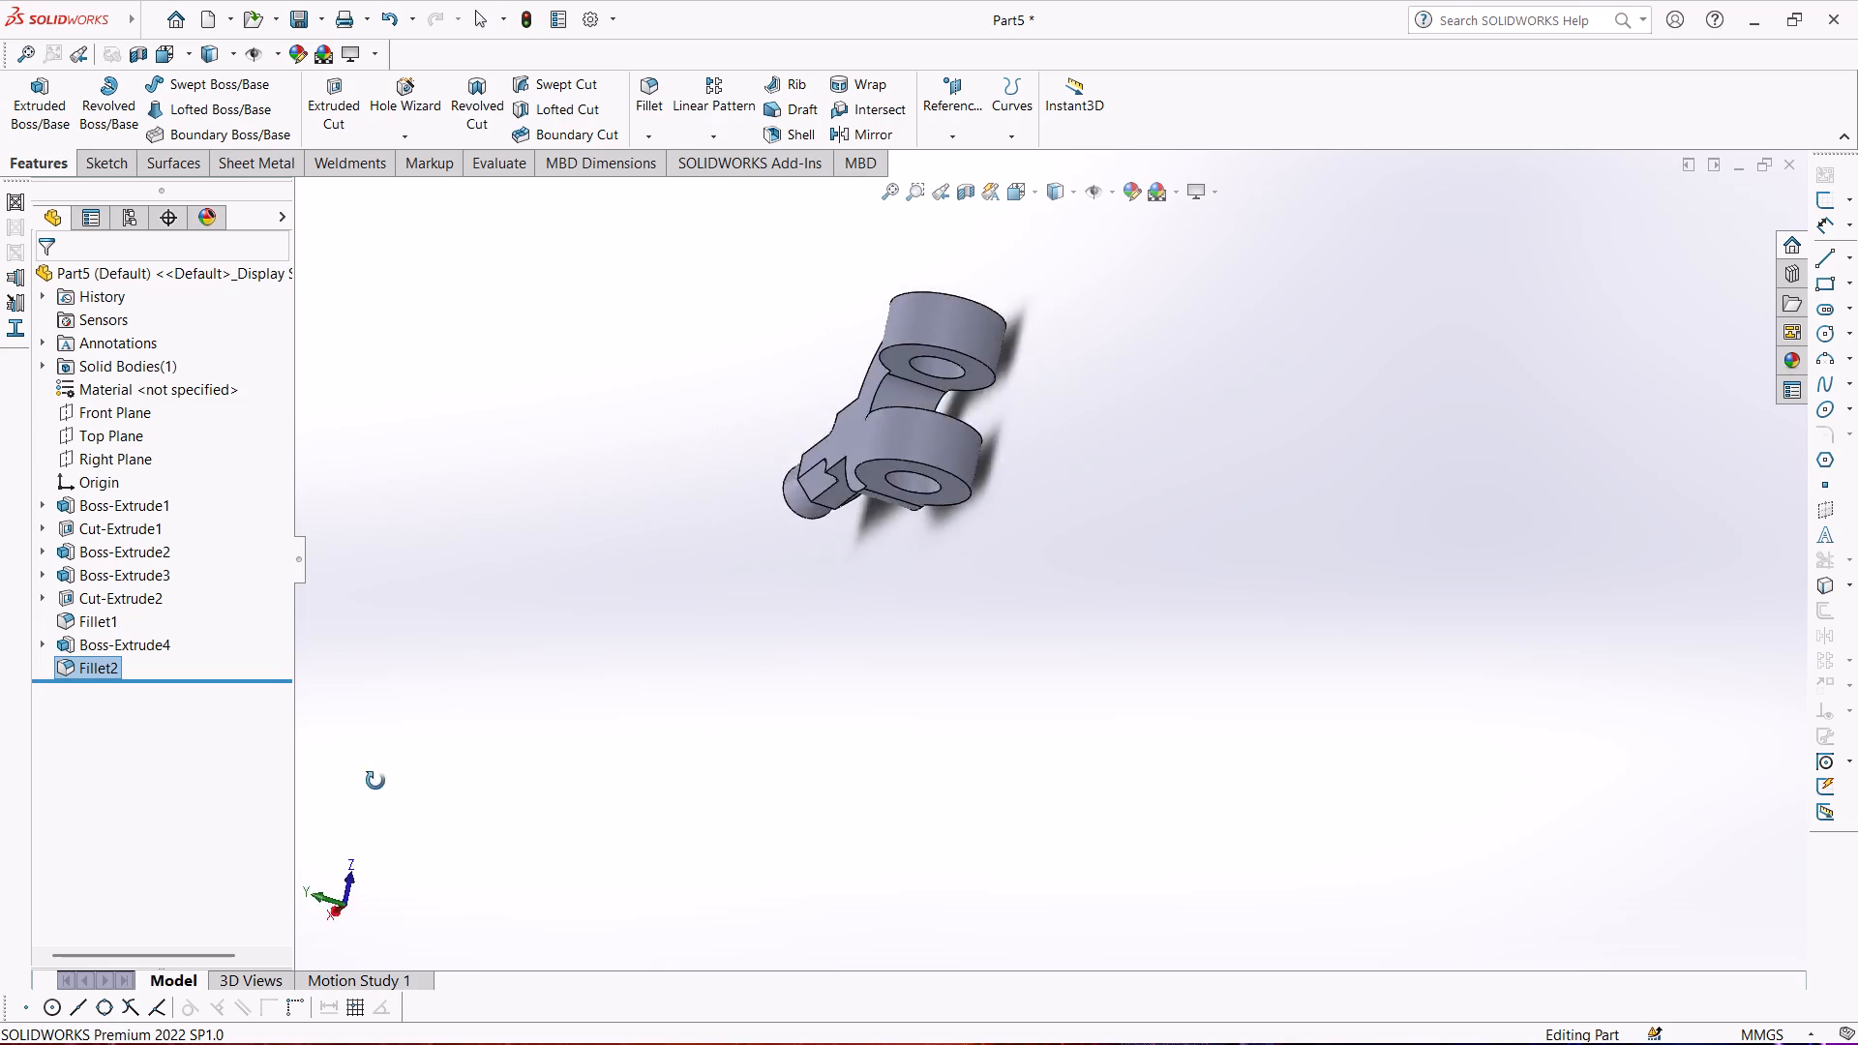
middle_click_drag(375, 781, 744, 913)
scroll(193, 821, "down", 1)
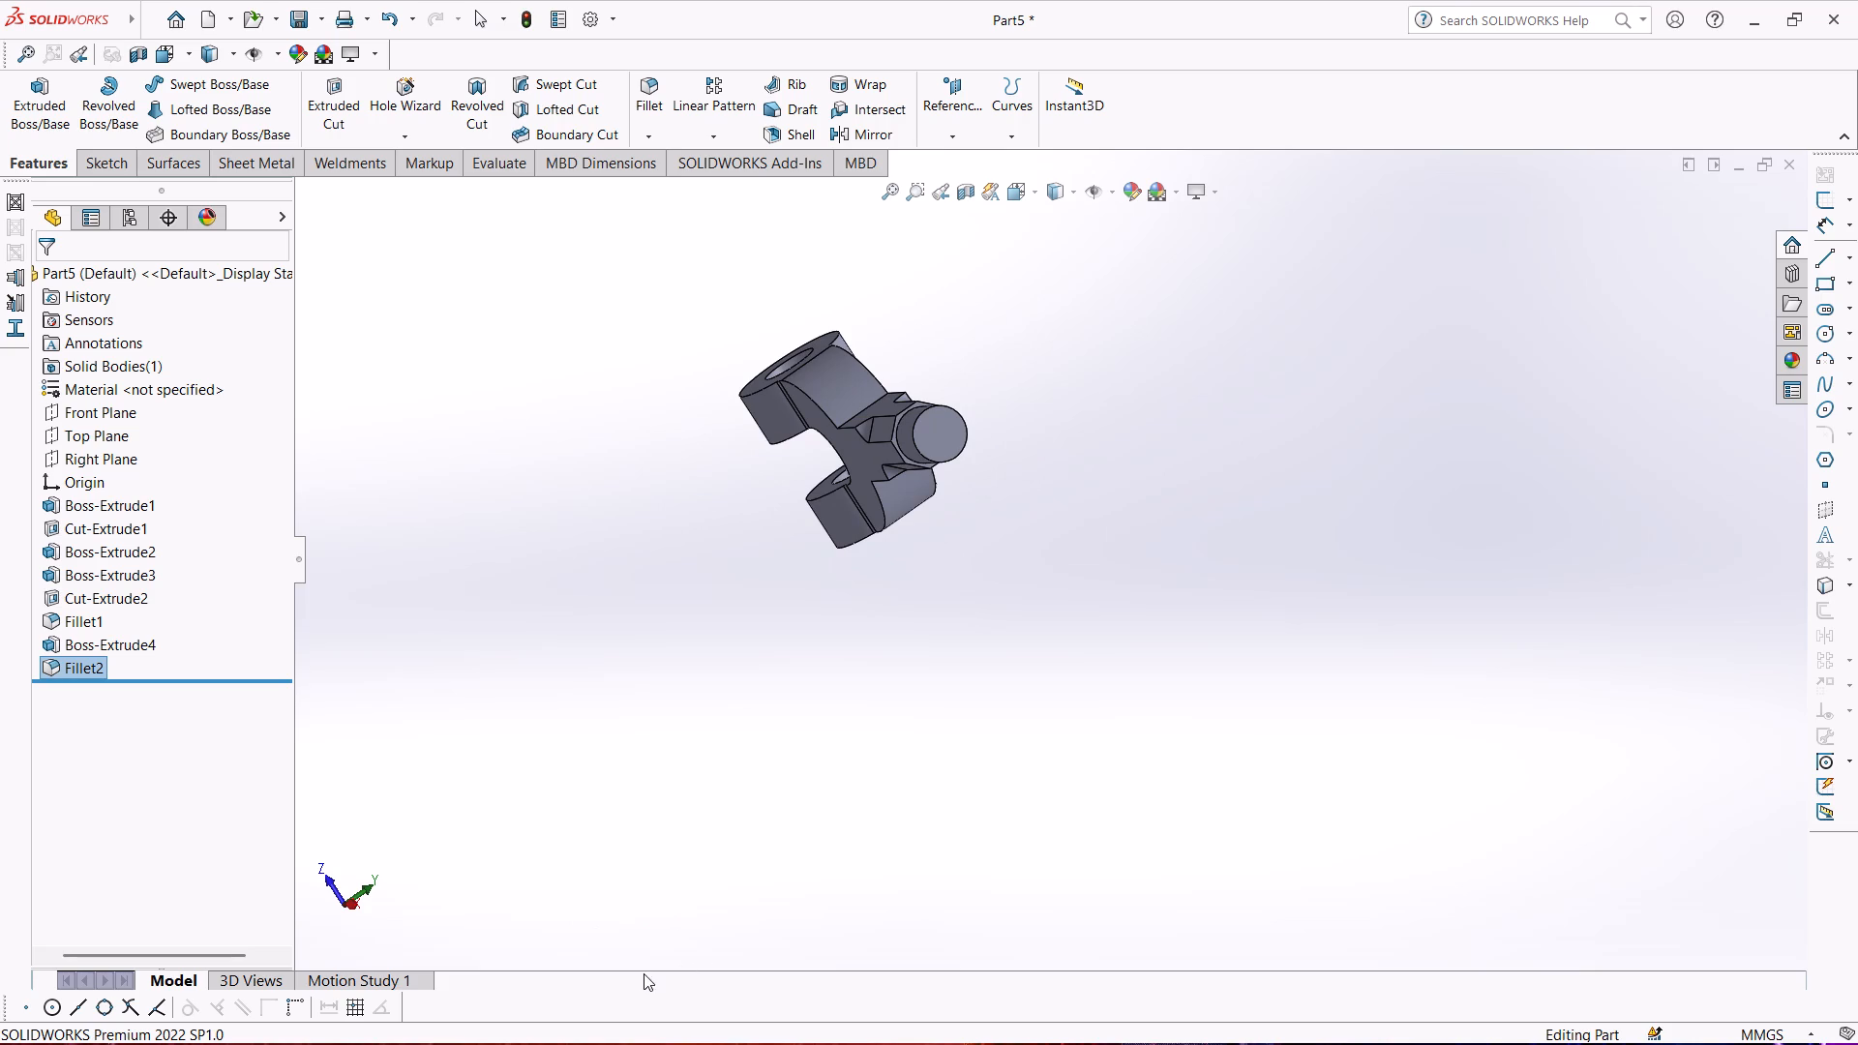
middle_click_drag(706, 612, 529, 852)
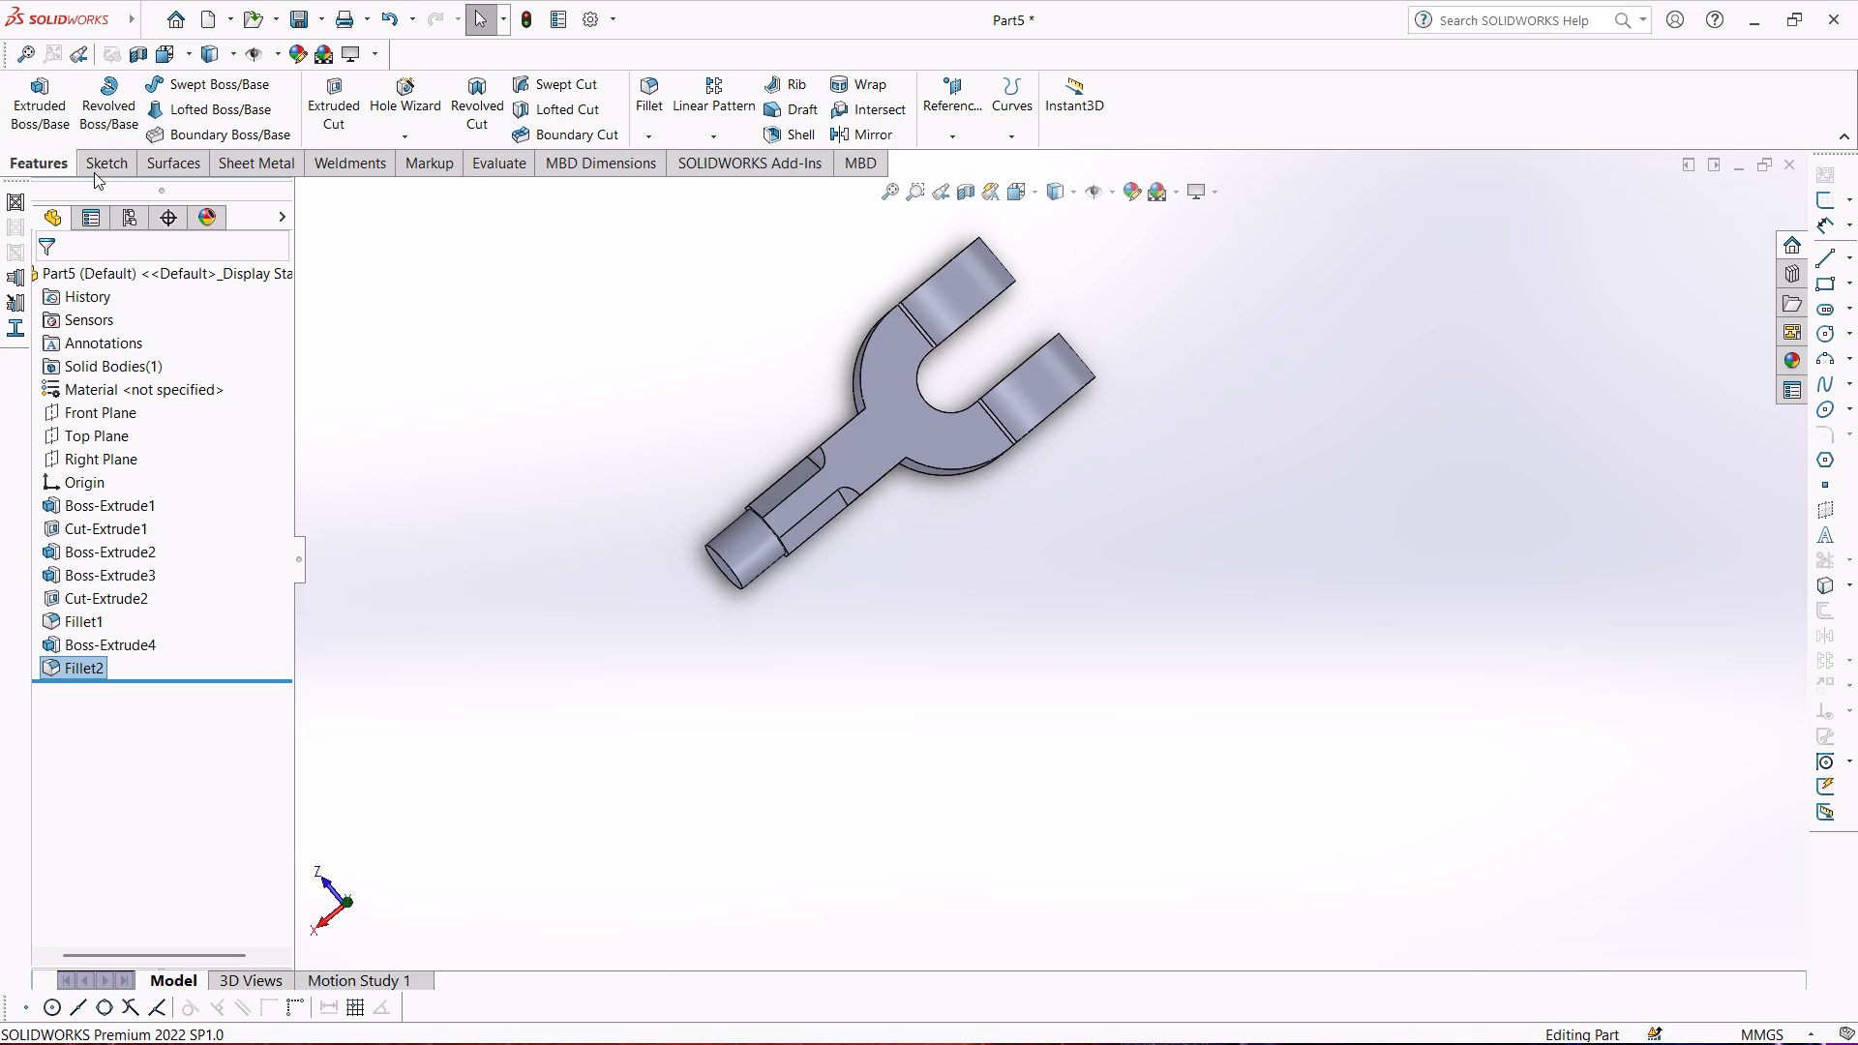
Save the part as forke_end in the knuckle_joint folder.
key("ctrl+s")
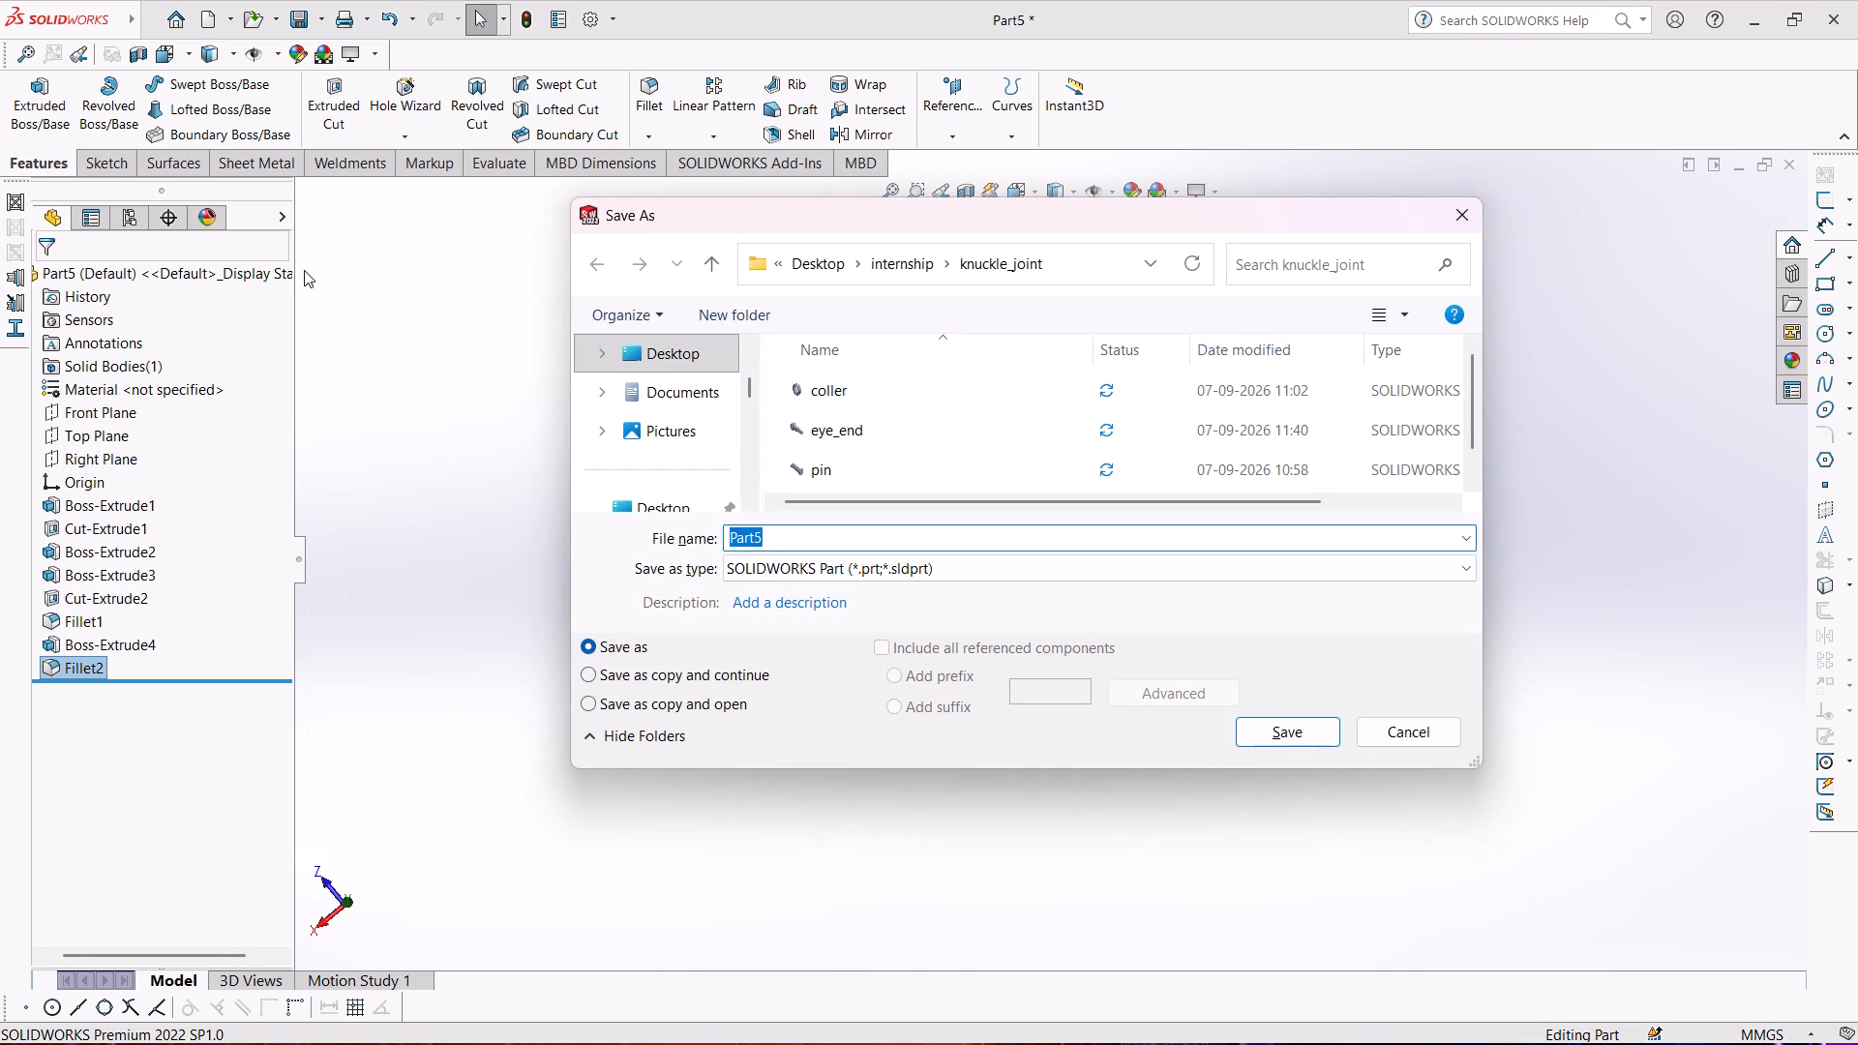
type("fork")
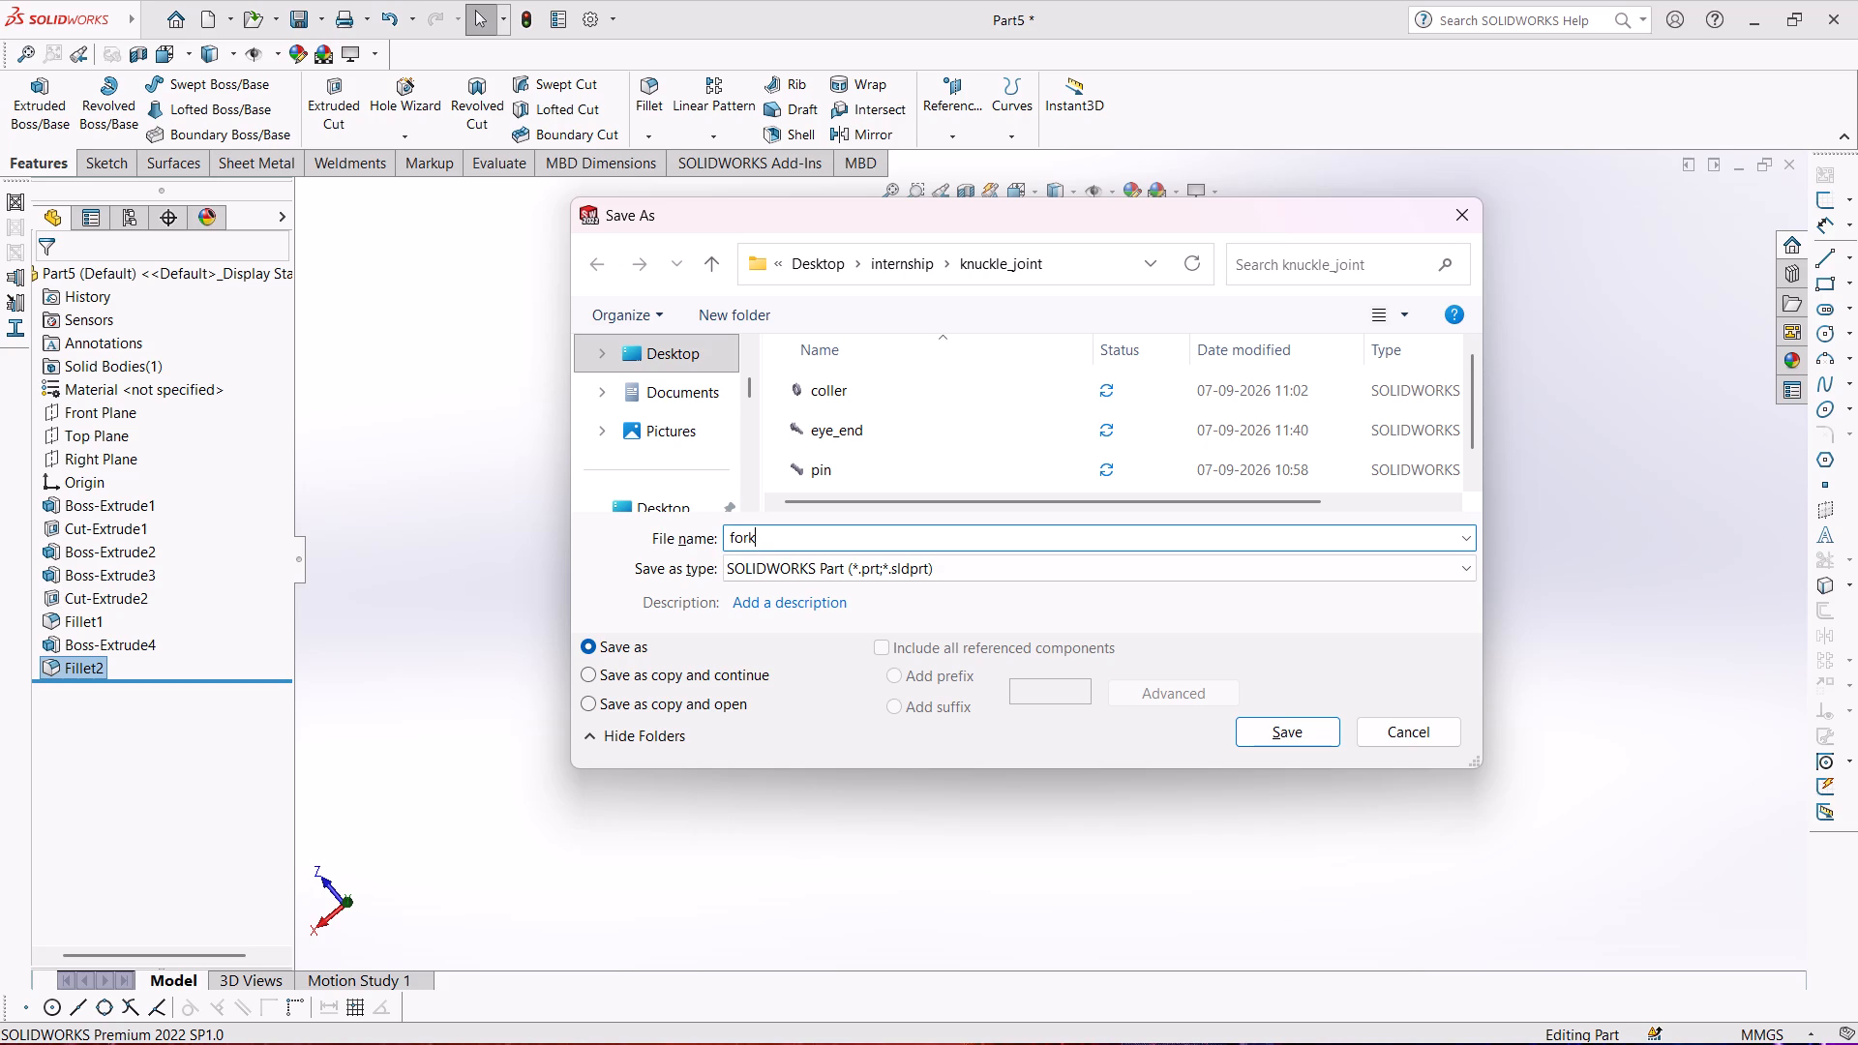
key("e")
key("space")
key("BackSpace")
key("shift+underscore")
type("en")
key("d")
left_click(1246, 745)
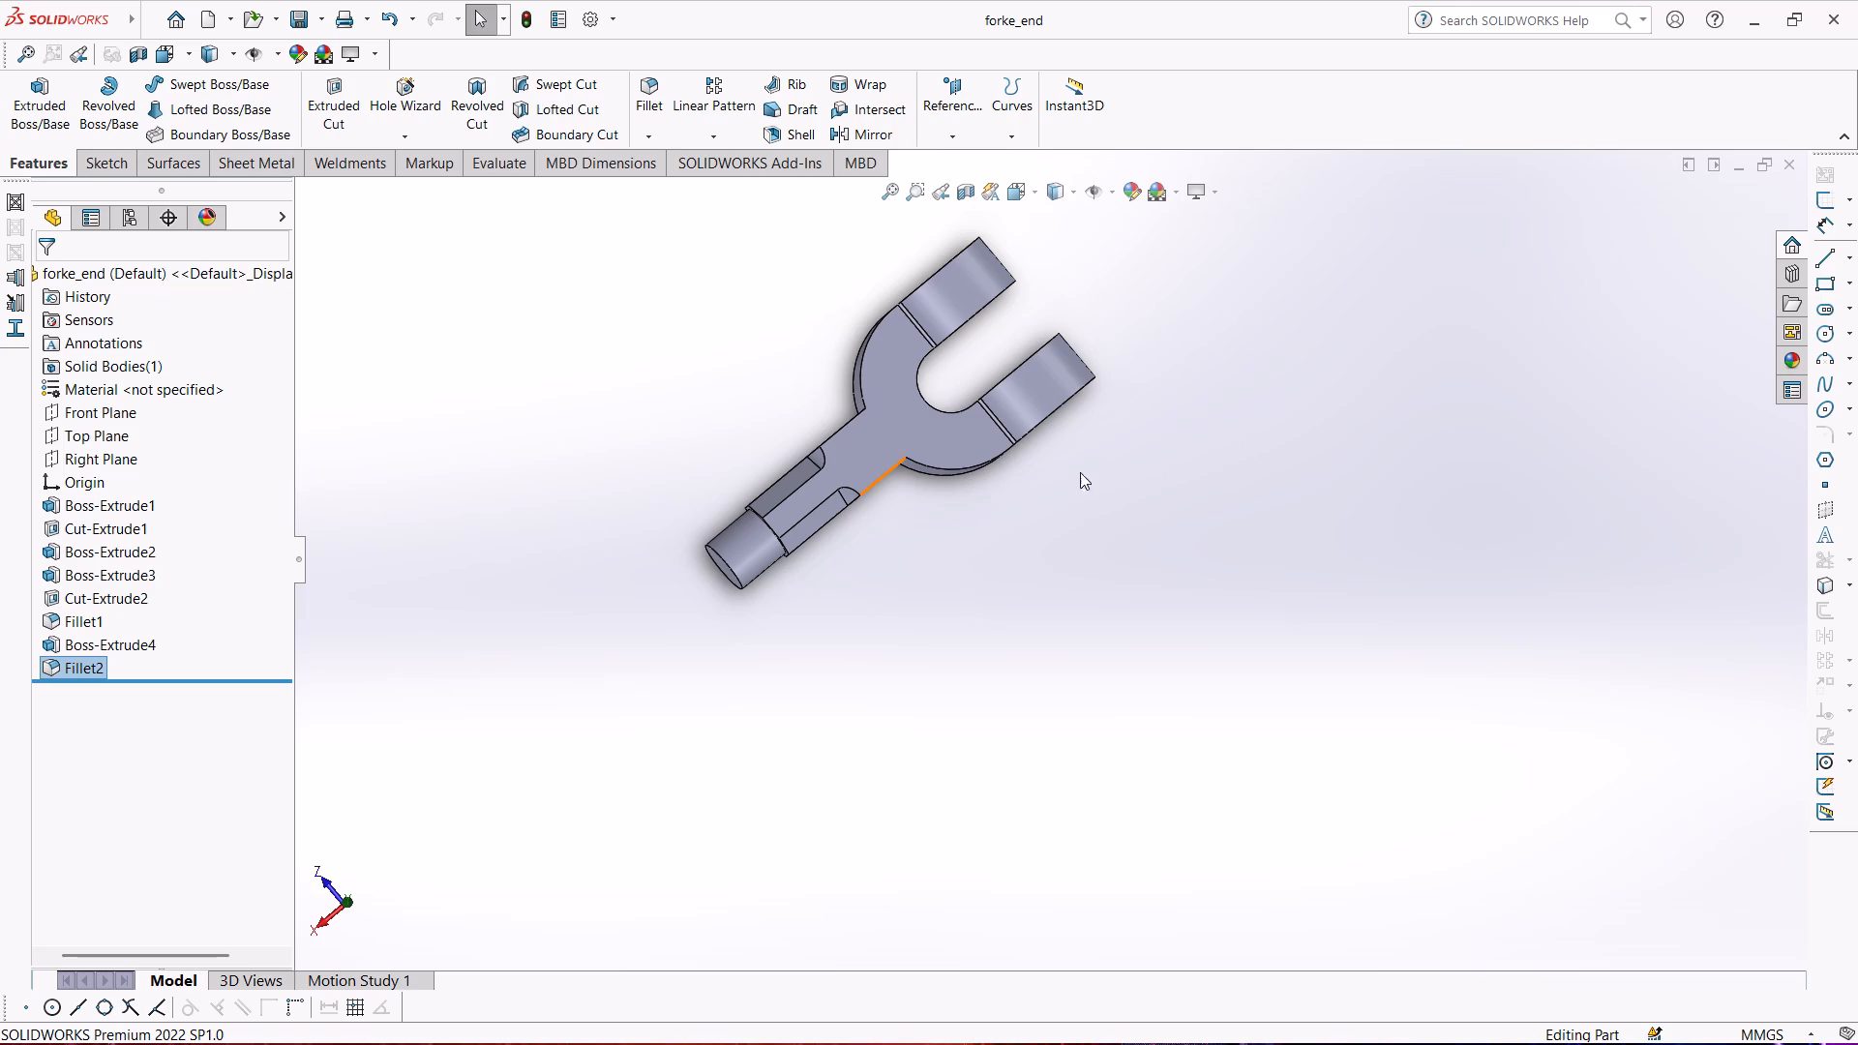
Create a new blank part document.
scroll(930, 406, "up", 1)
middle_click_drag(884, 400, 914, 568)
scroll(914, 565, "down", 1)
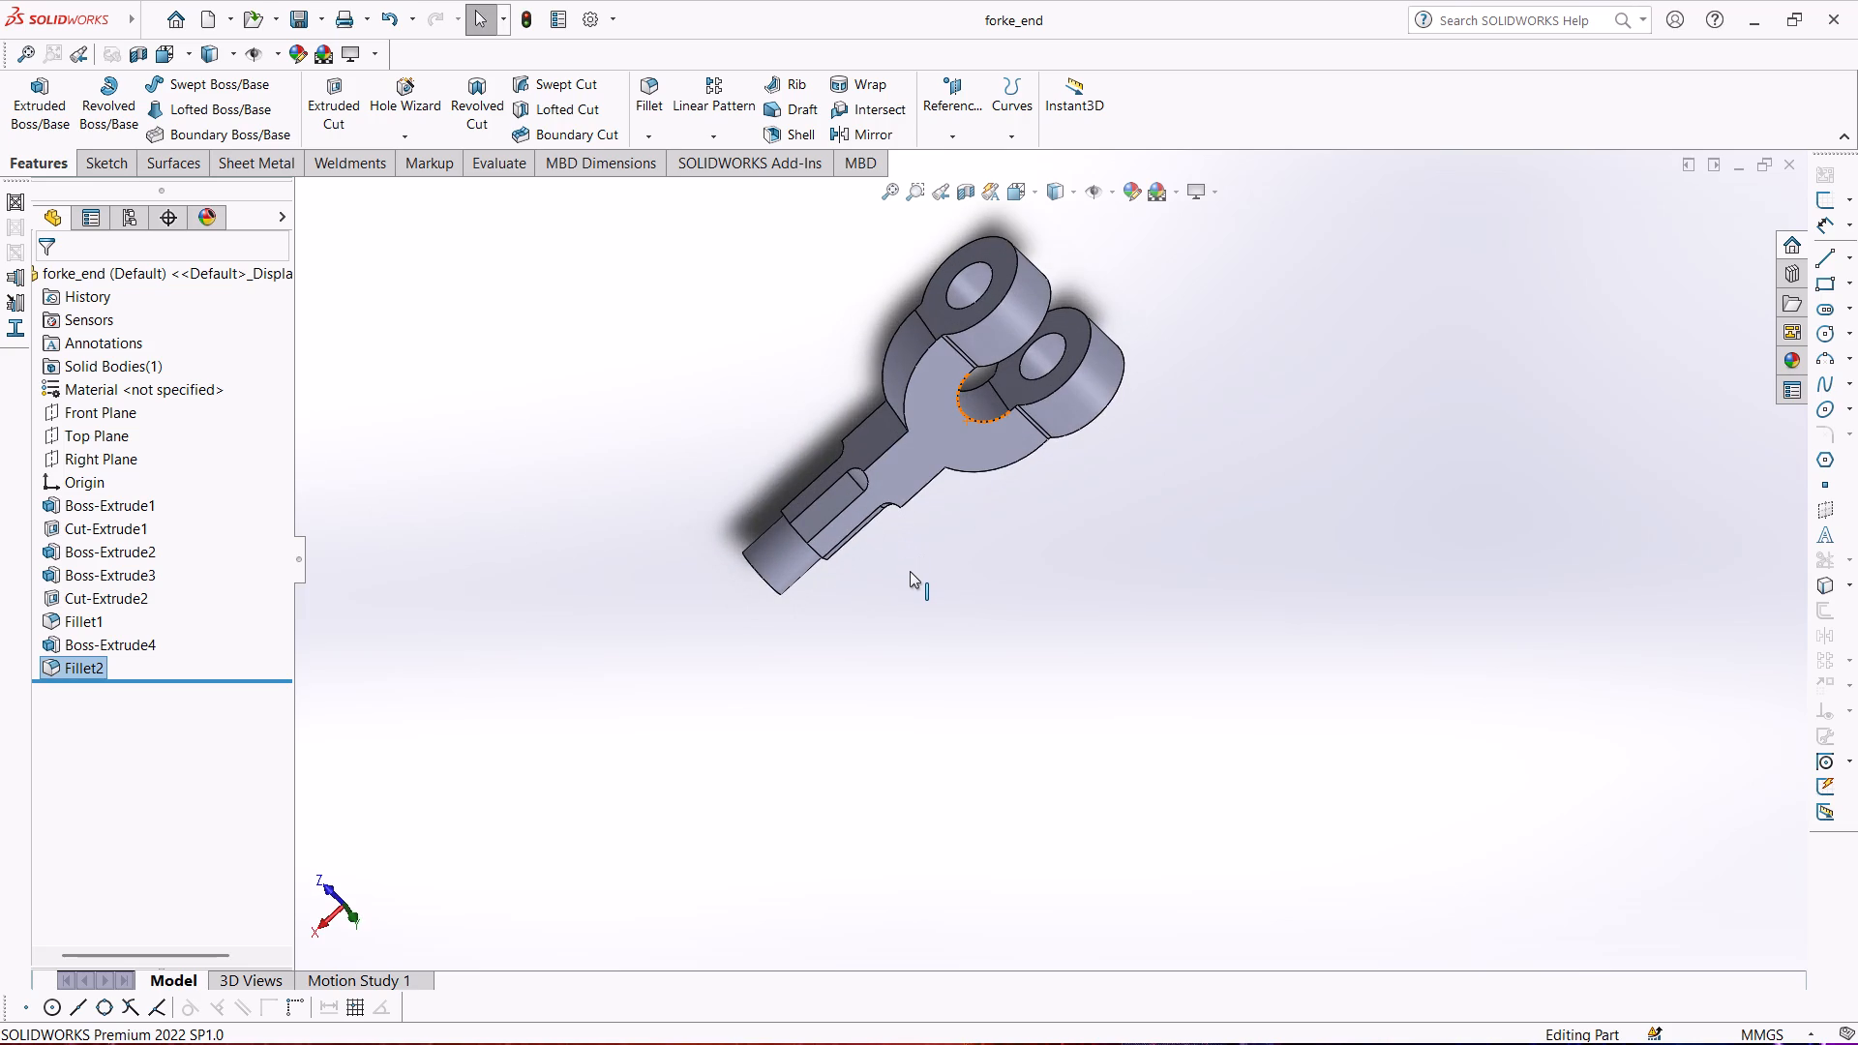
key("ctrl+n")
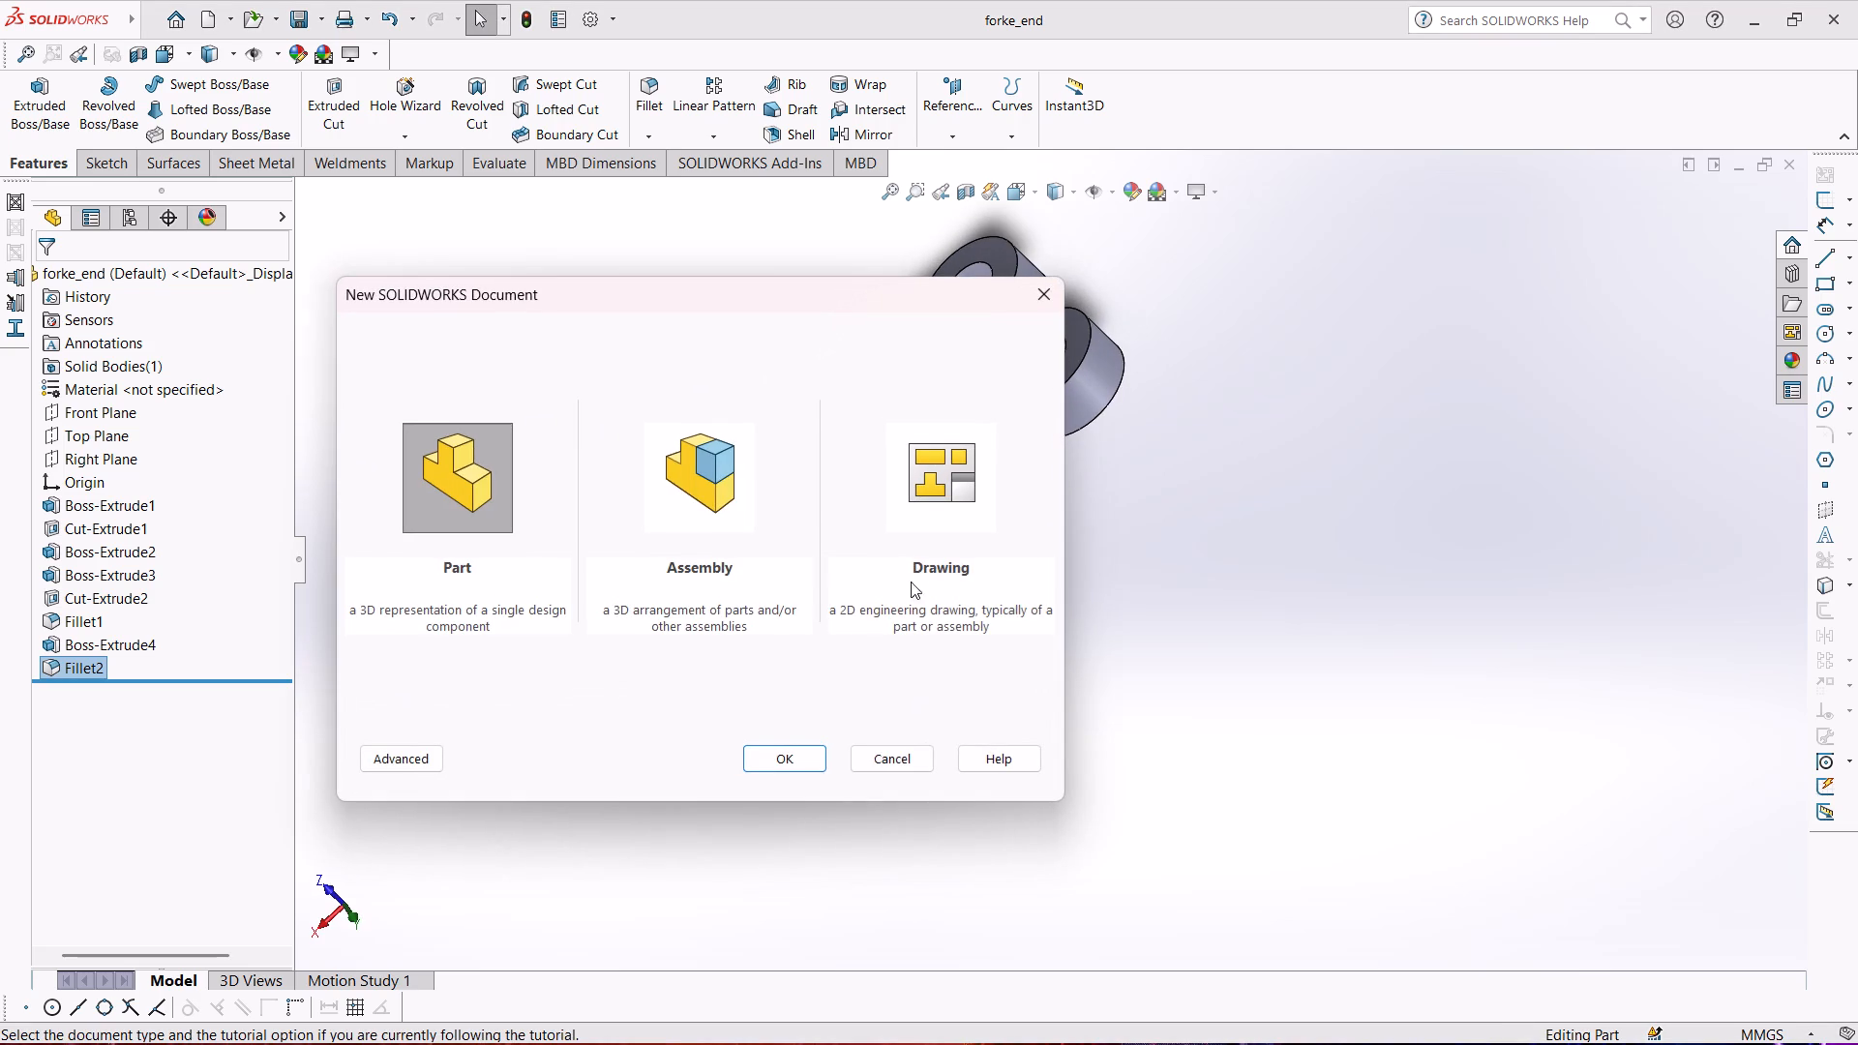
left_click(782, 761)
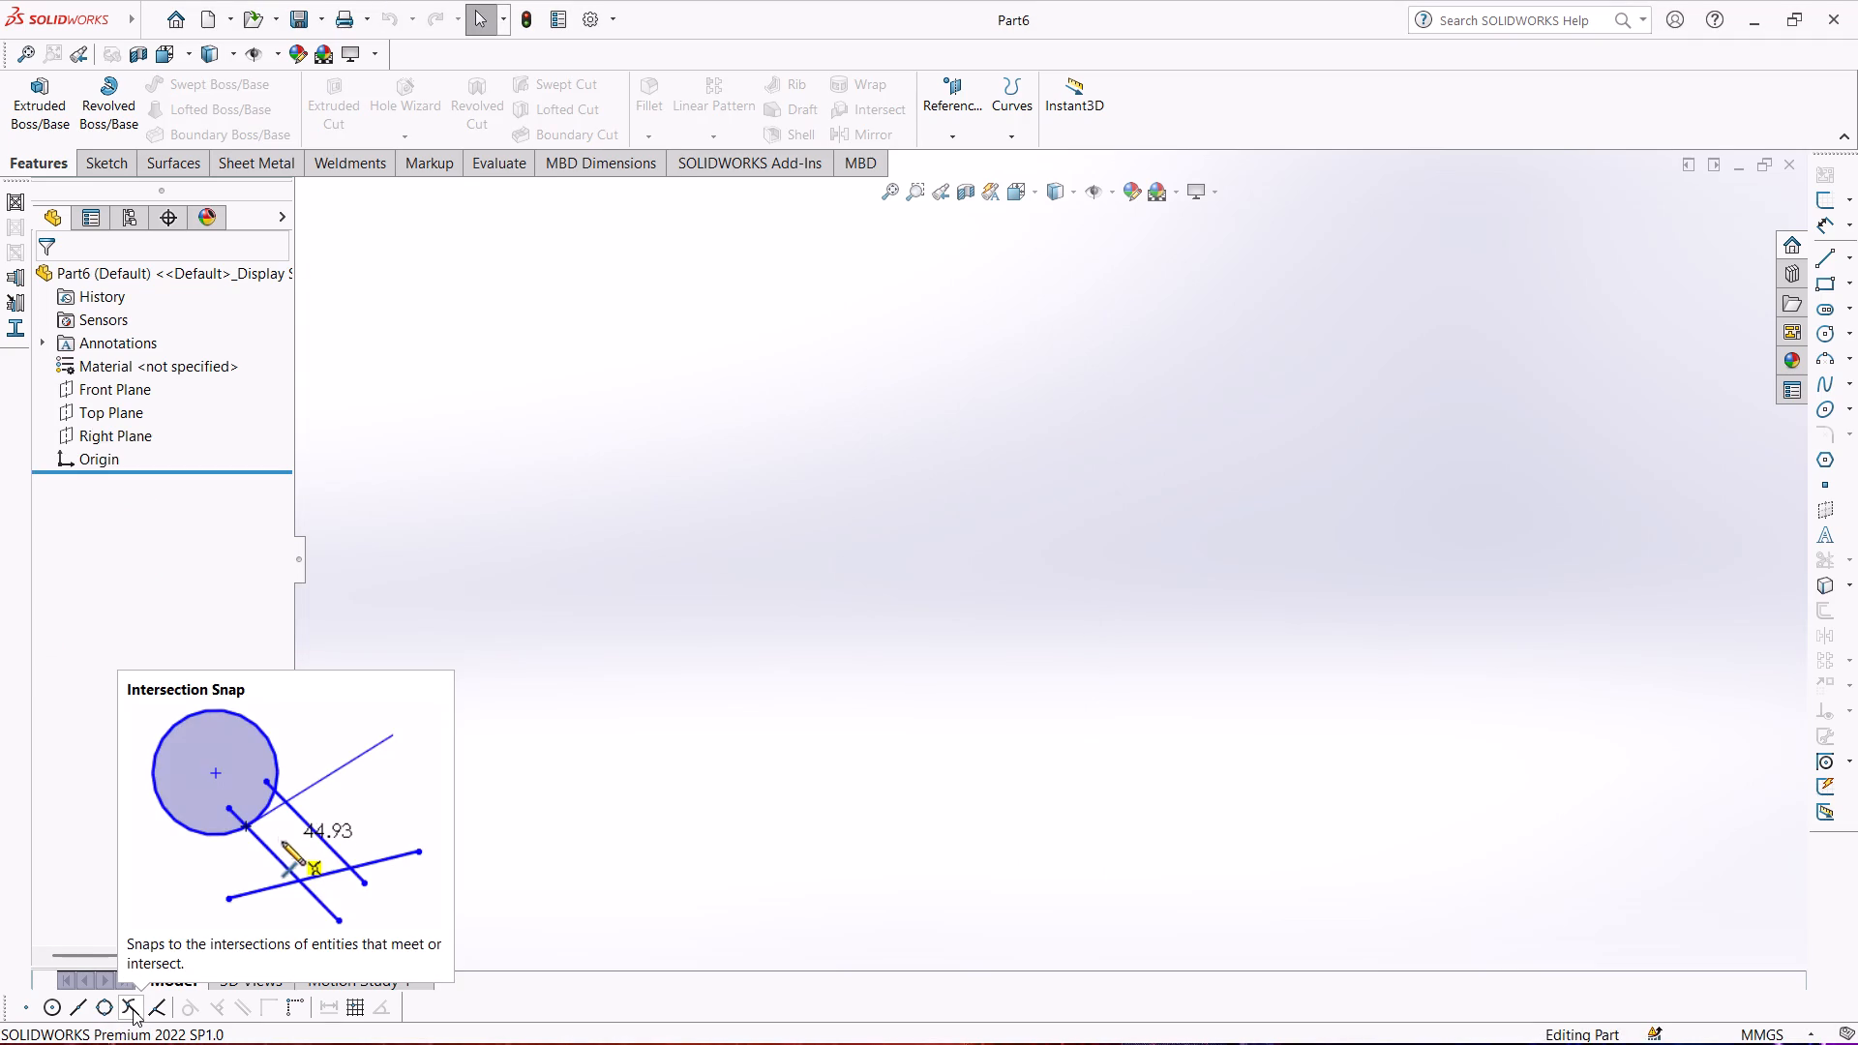
Create a new assembly and place forke_end in it as the first component.
key("ctrl+n")
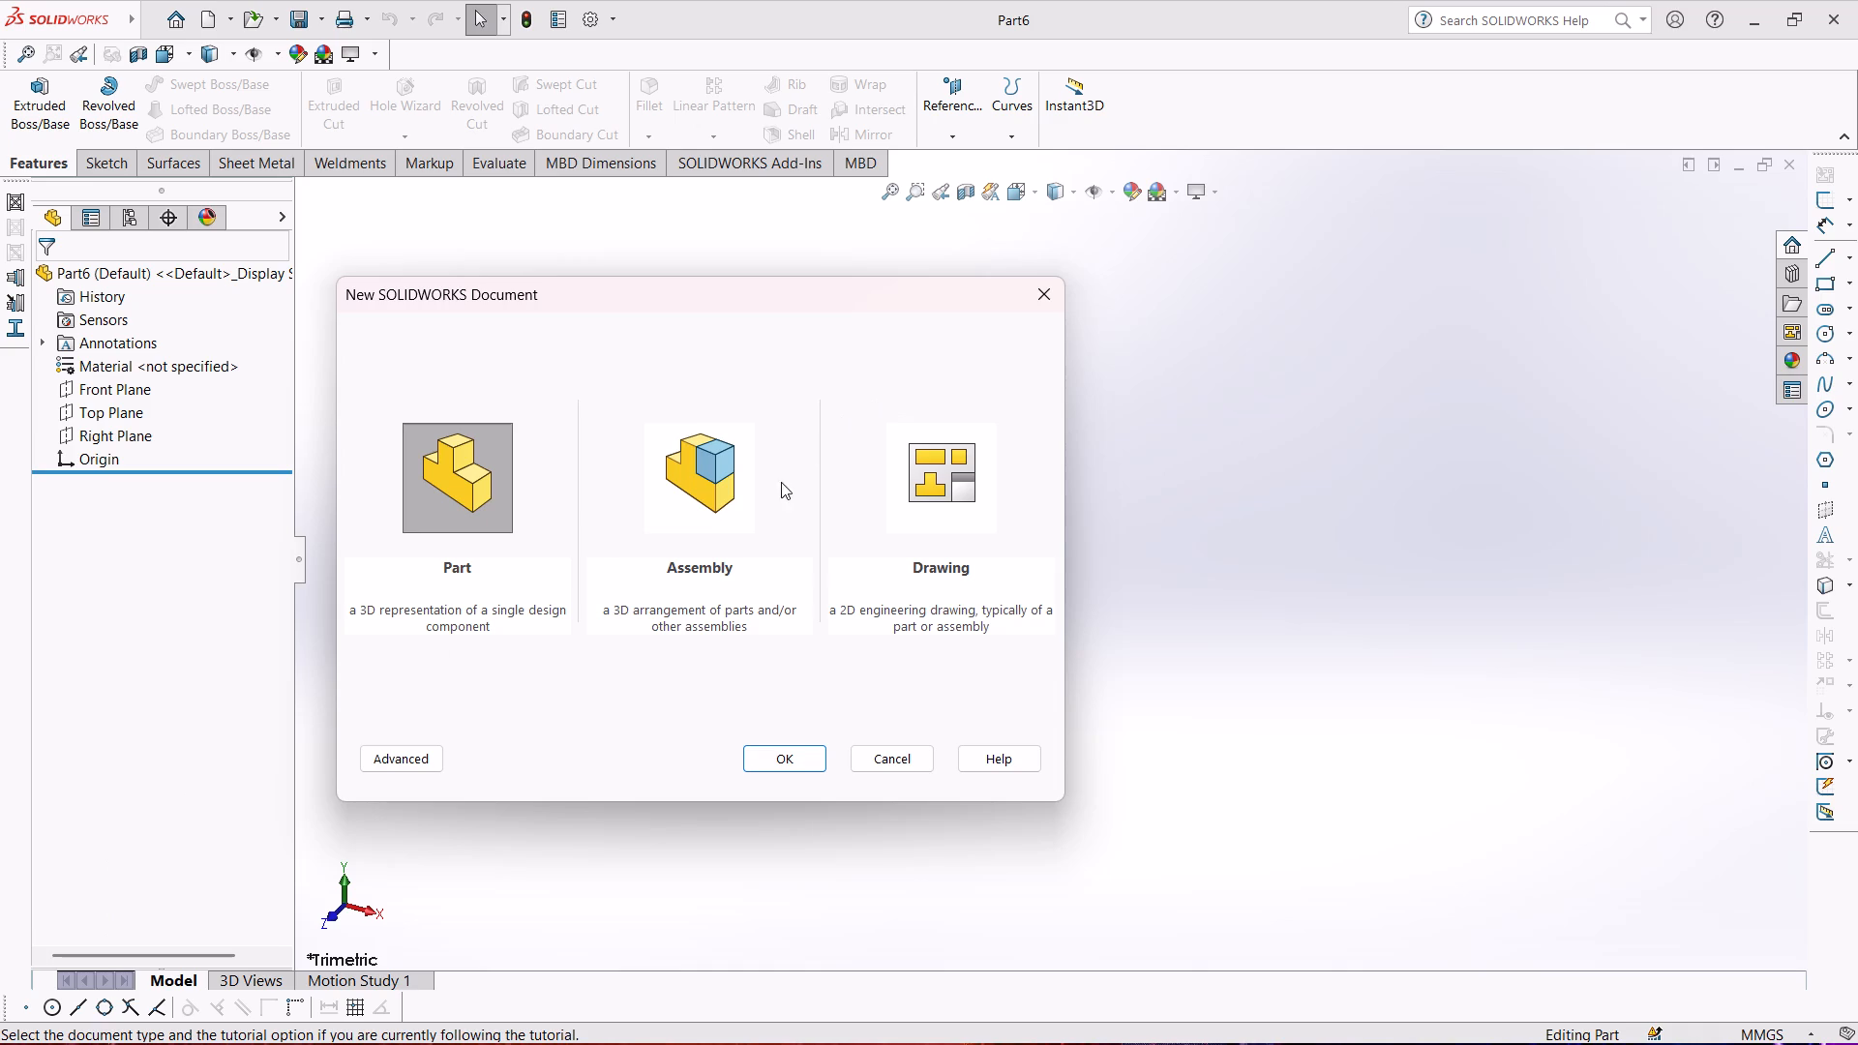
left_click(728, 493)
left_click(788, 757)
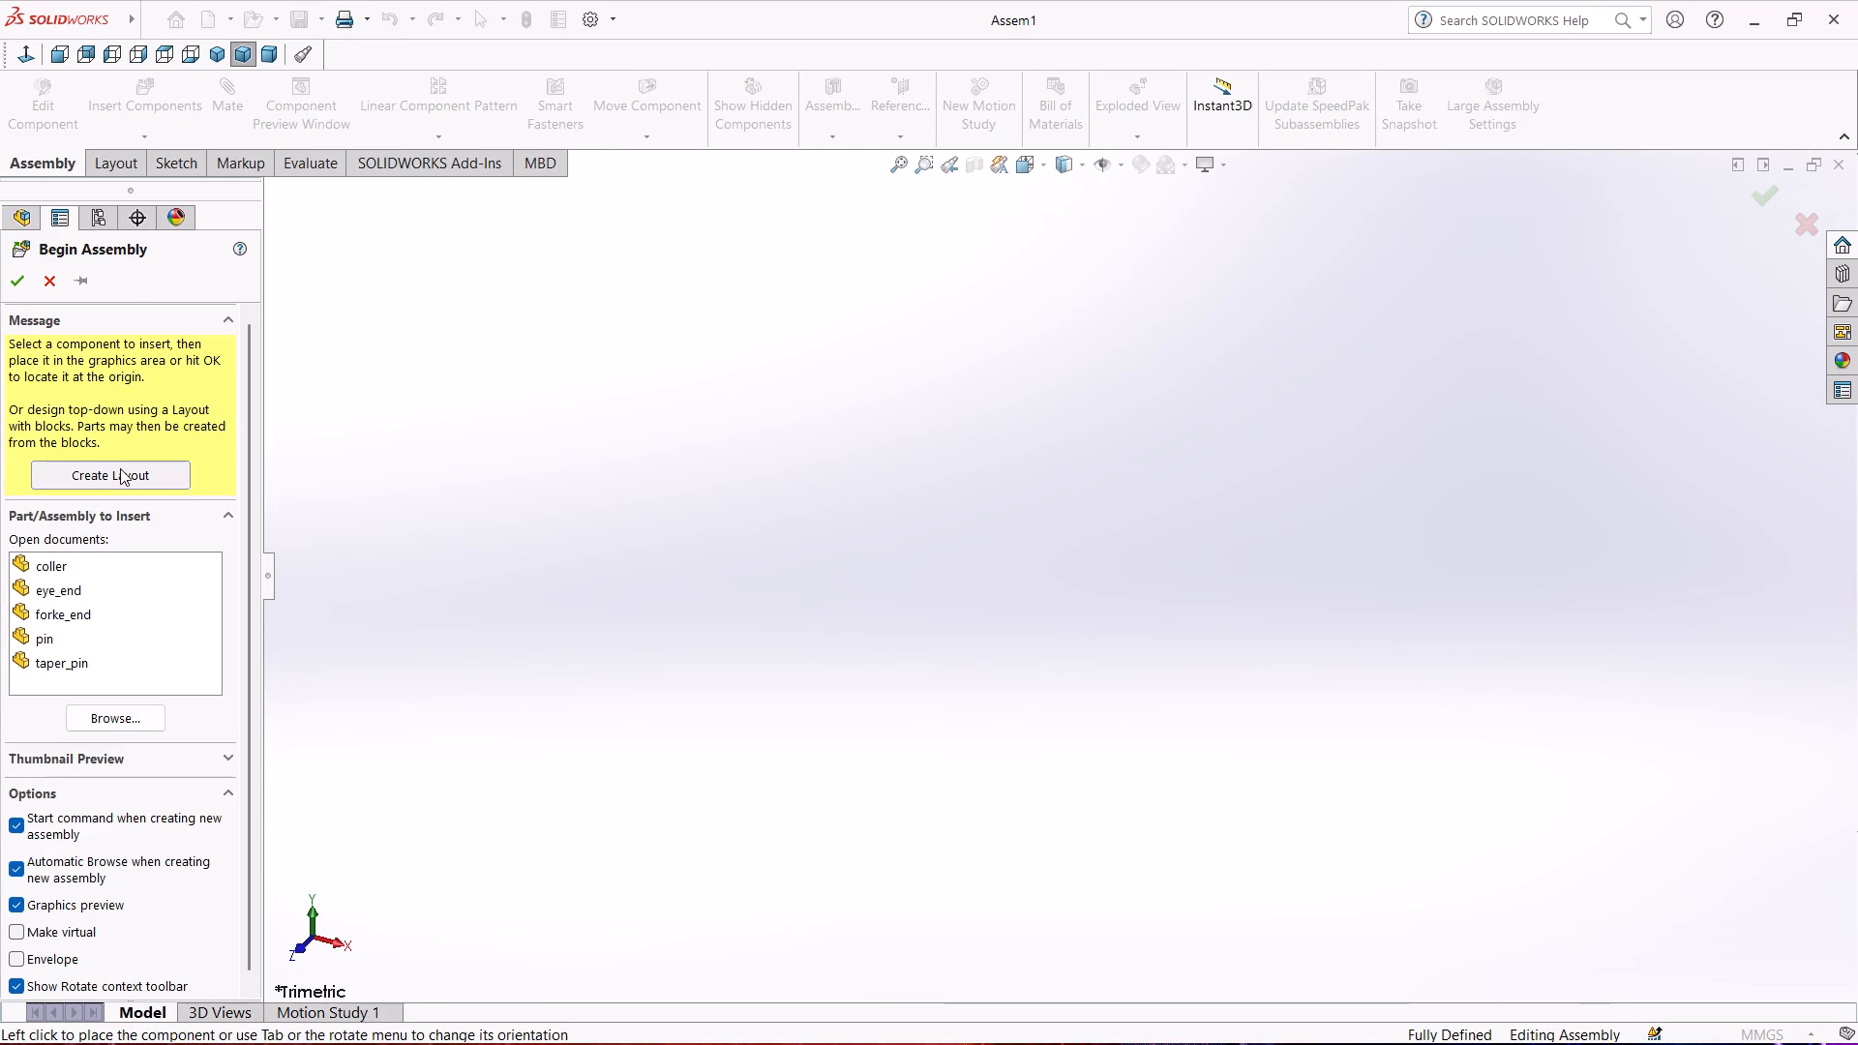
left_click(56, 609)
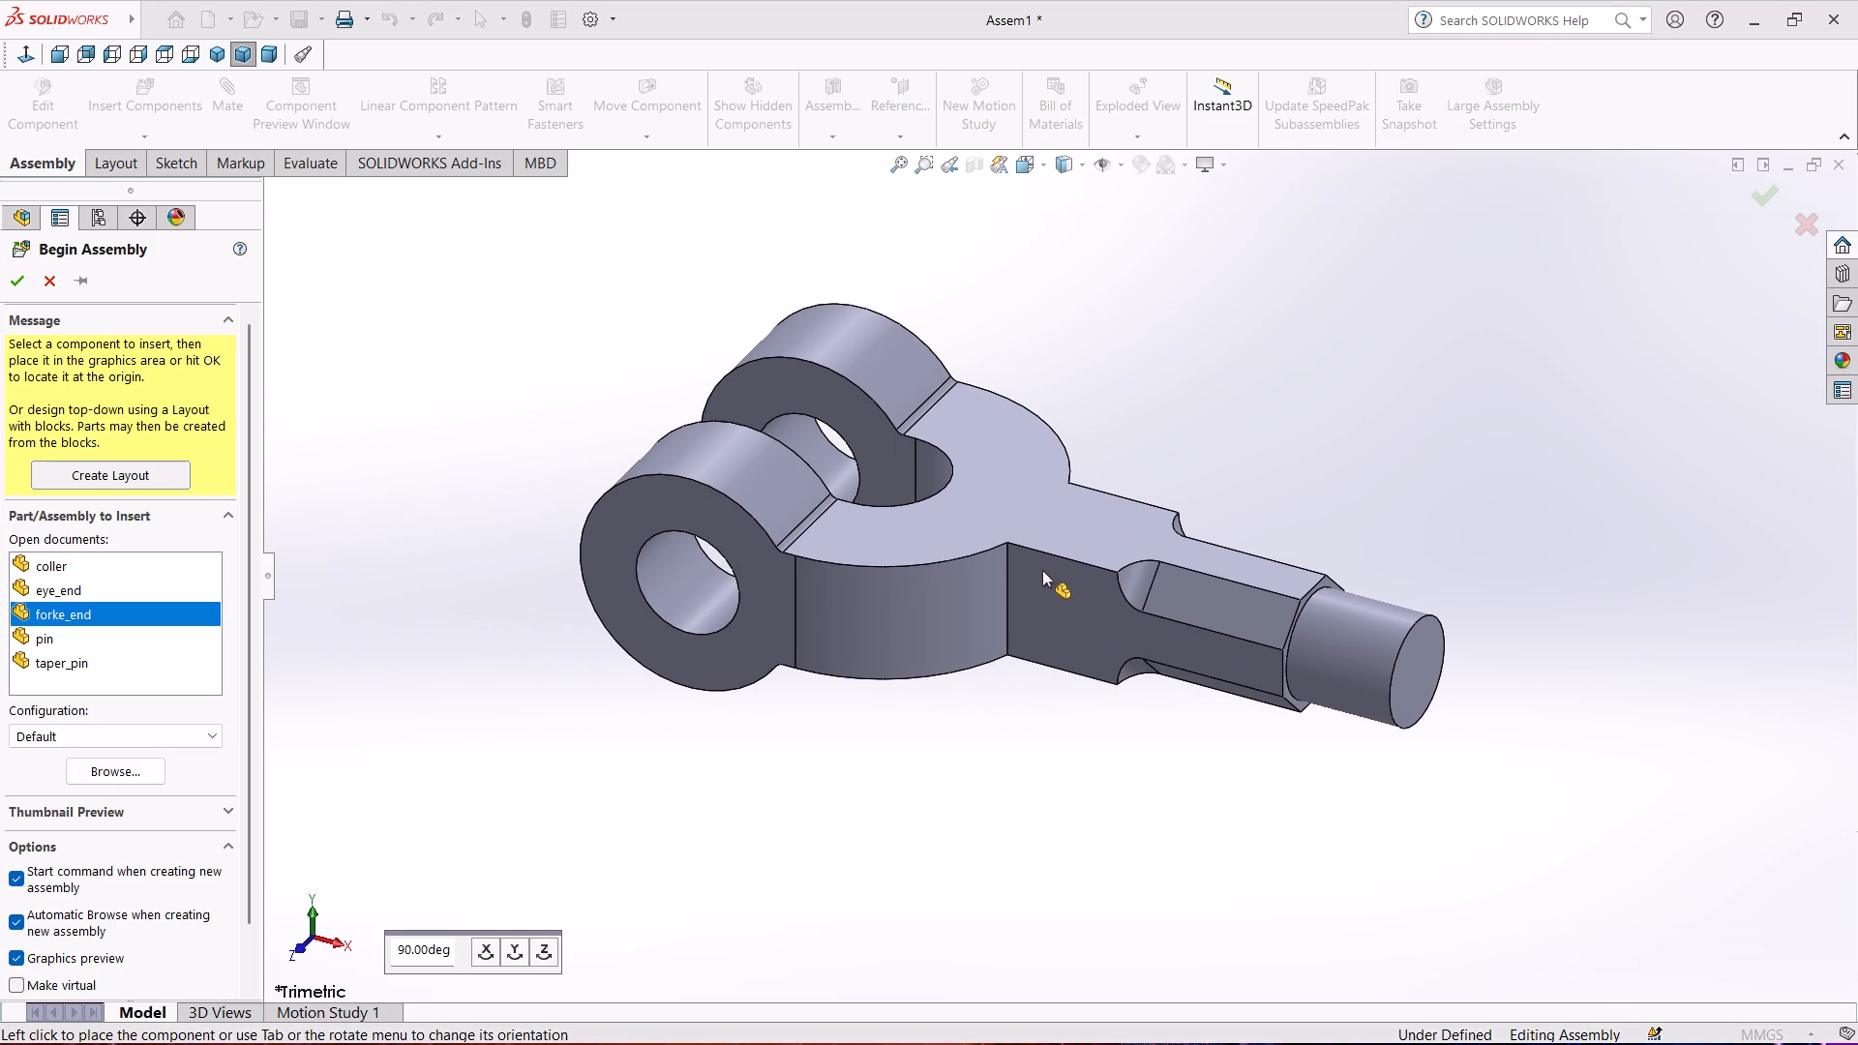
left_click(1042, 570)
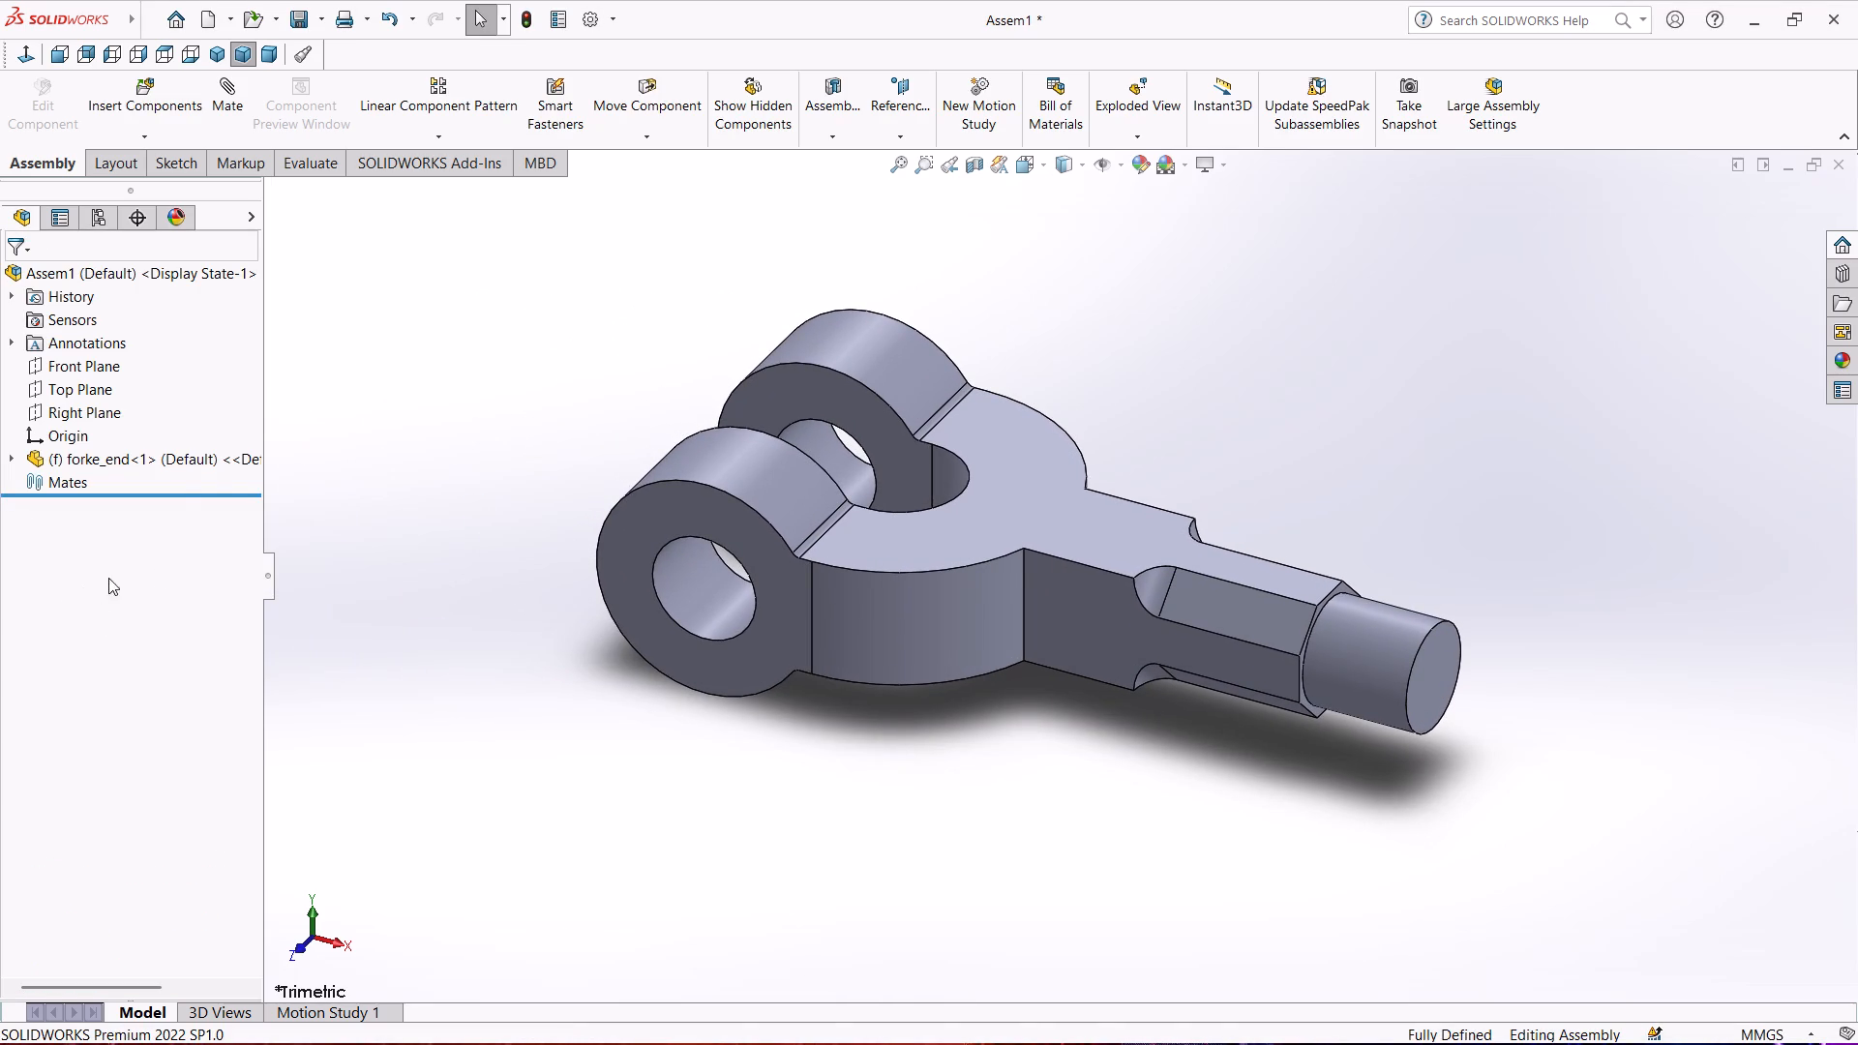
Insert the eye_end part beside the fork, rotated in 90° increments so that its shank stands upright.
left_click(132, 92)
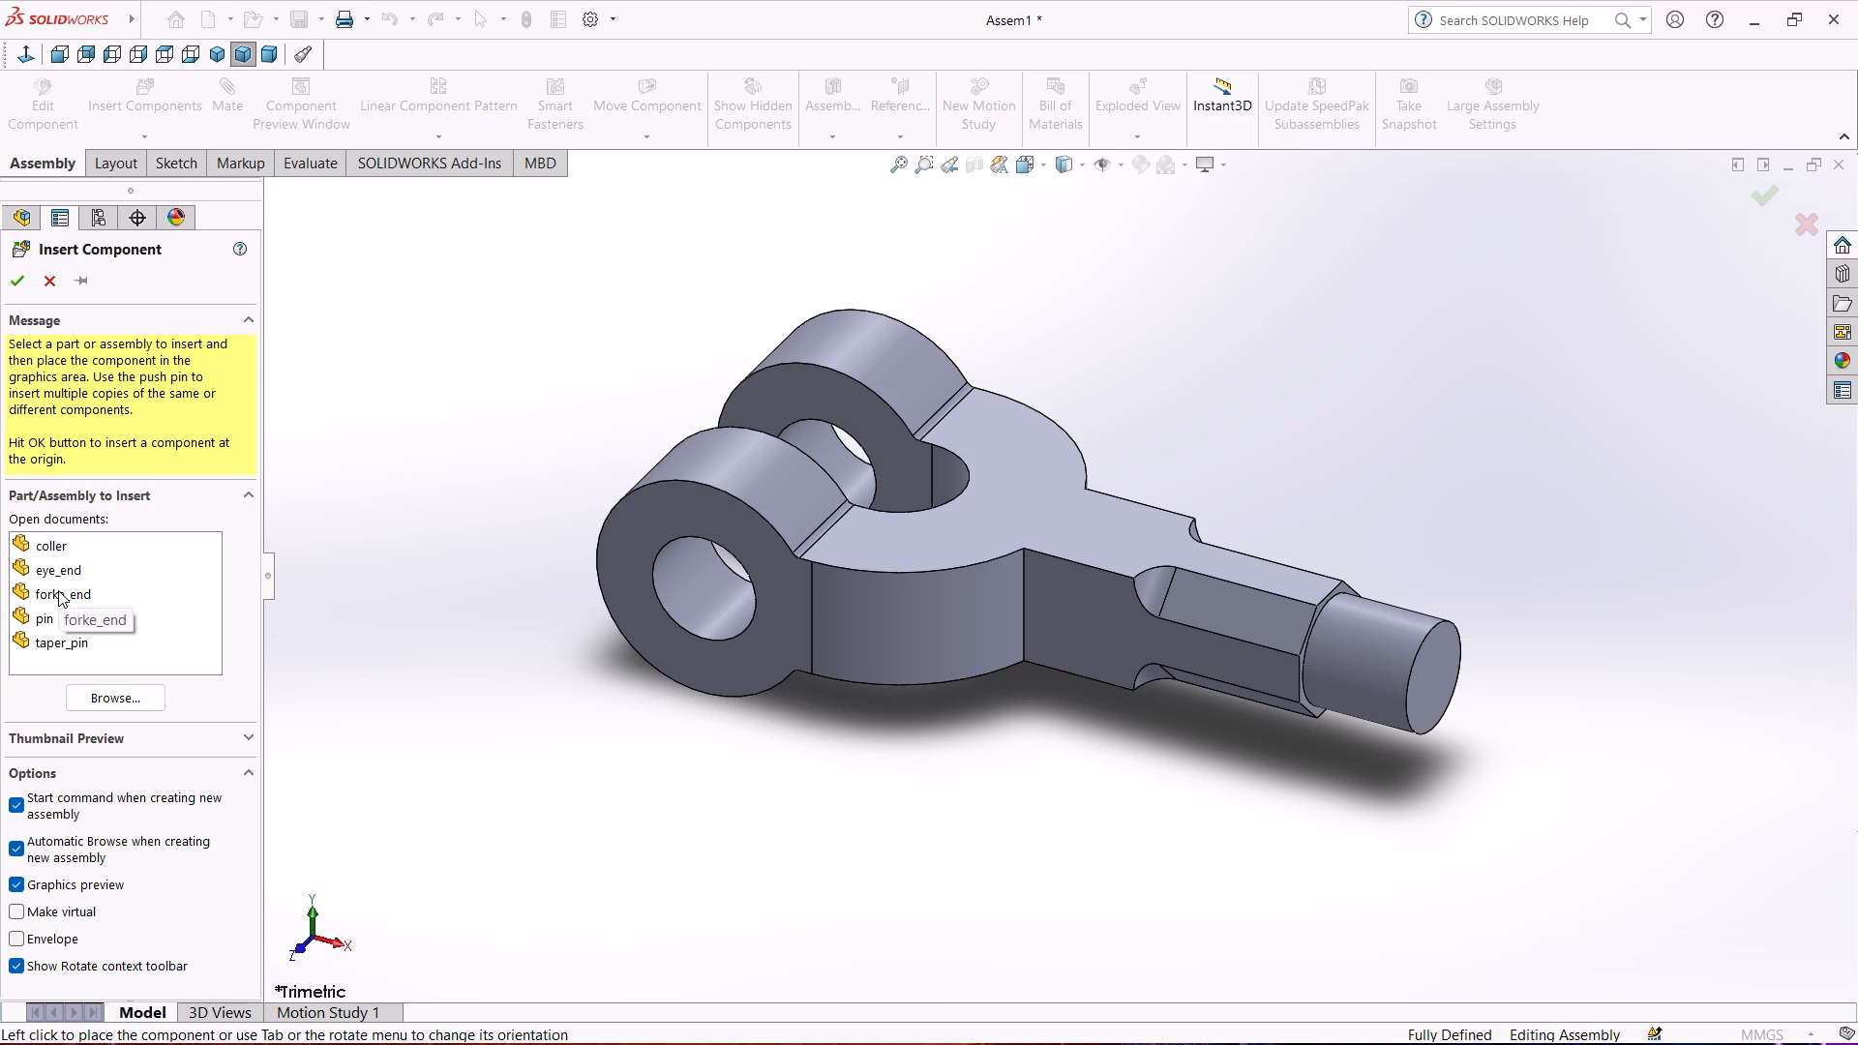
left_click_drag(58, 570, 87, 570)
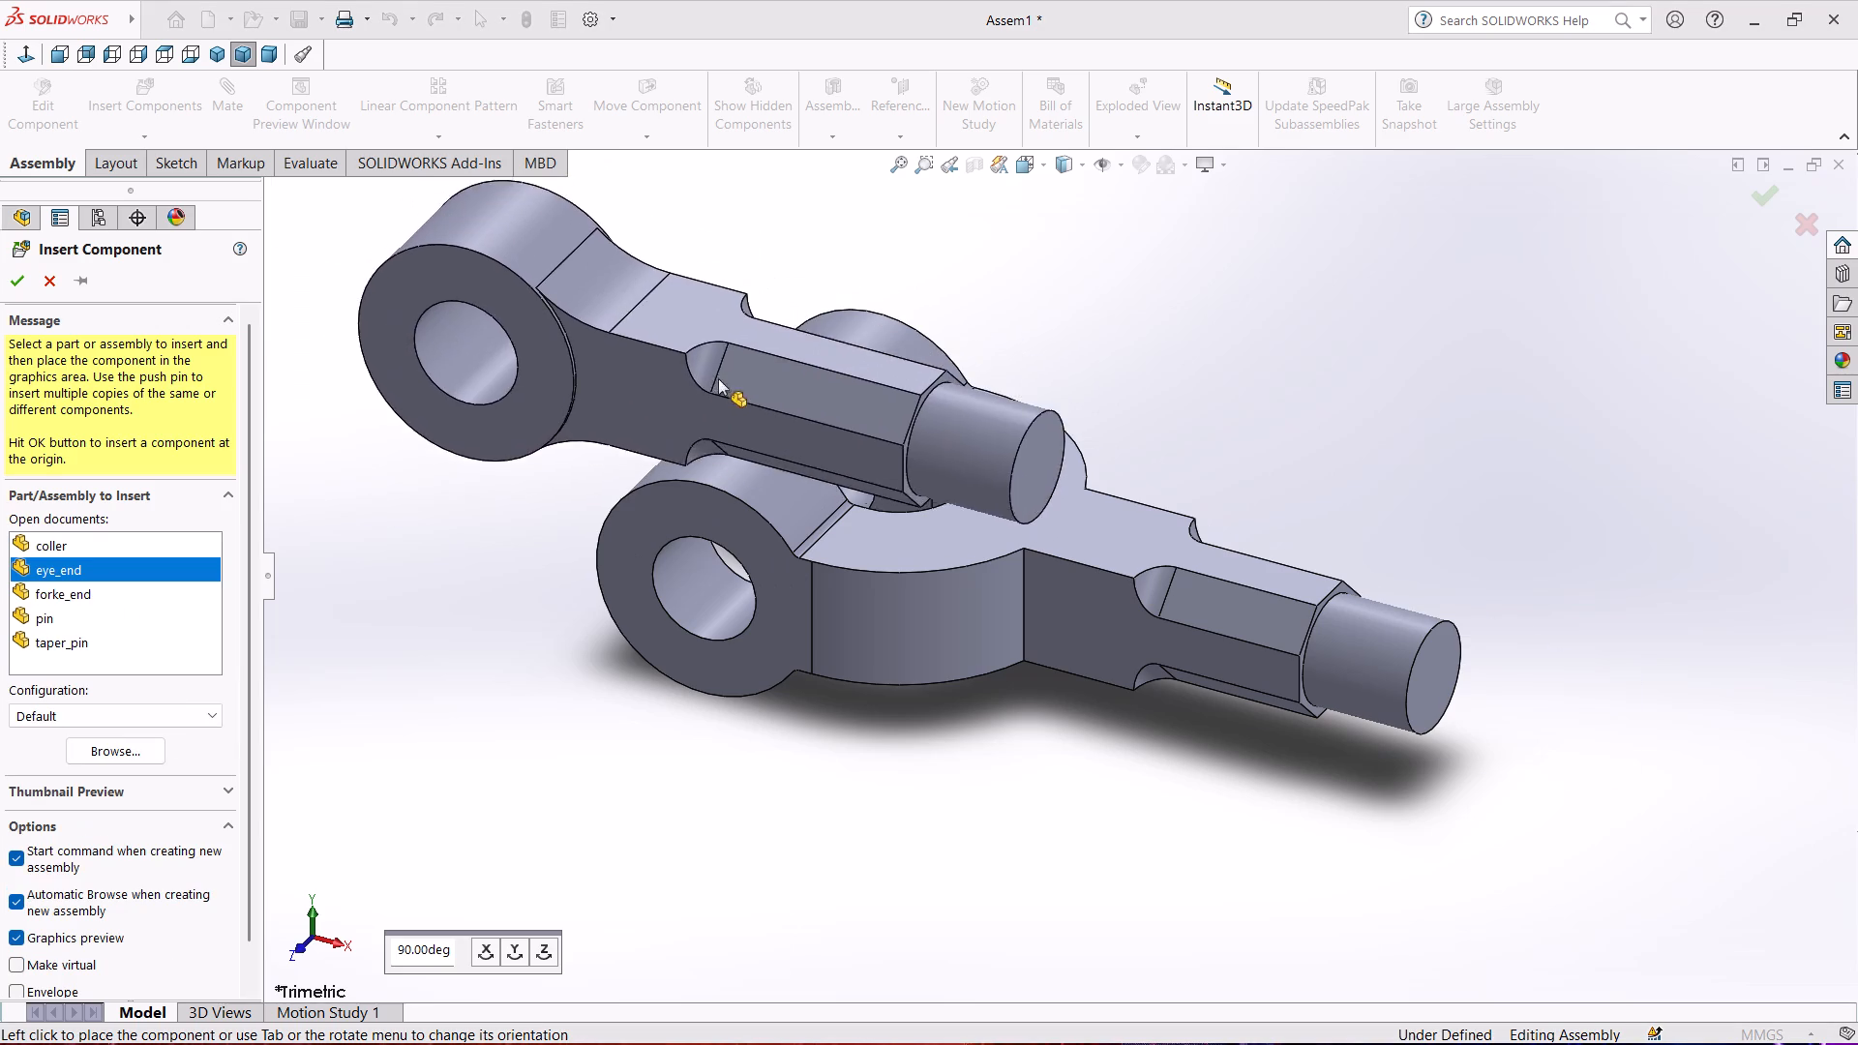
left_click(489, 941)
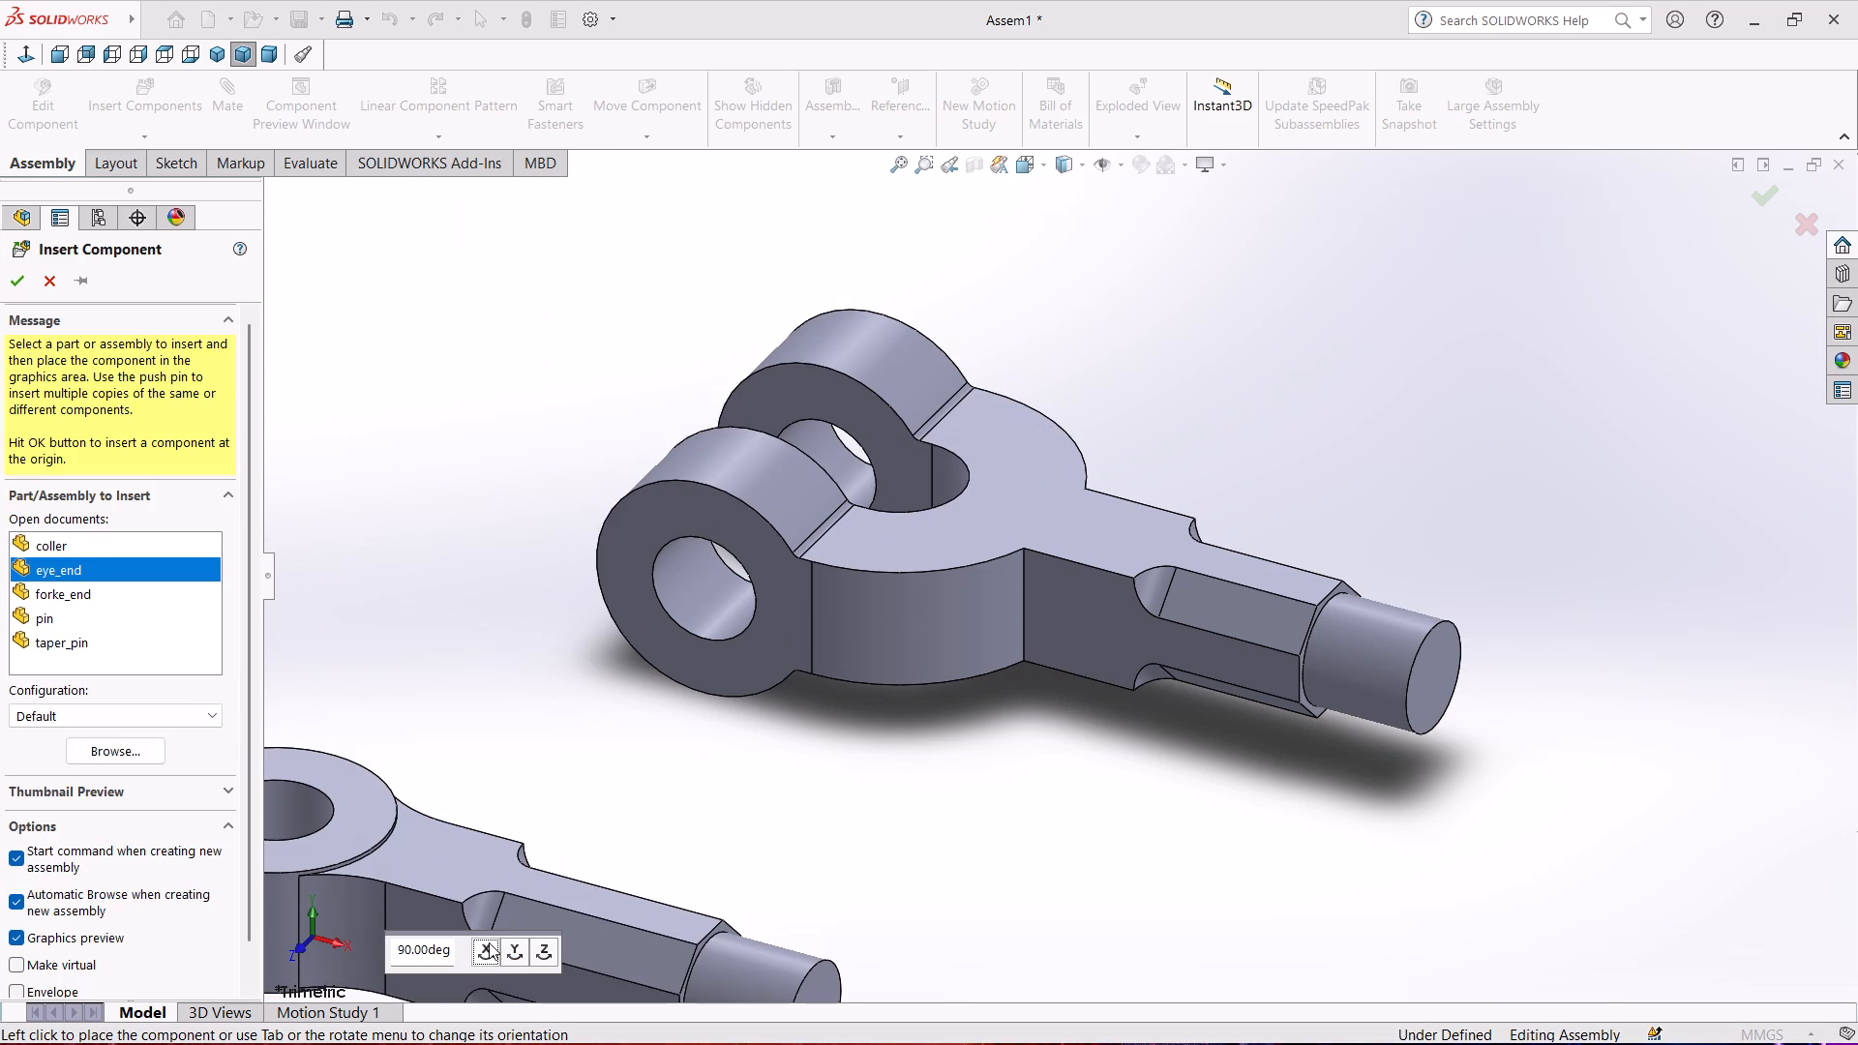
left_click(489, 942)
left_click(489, 942)
left_click(489, 942)
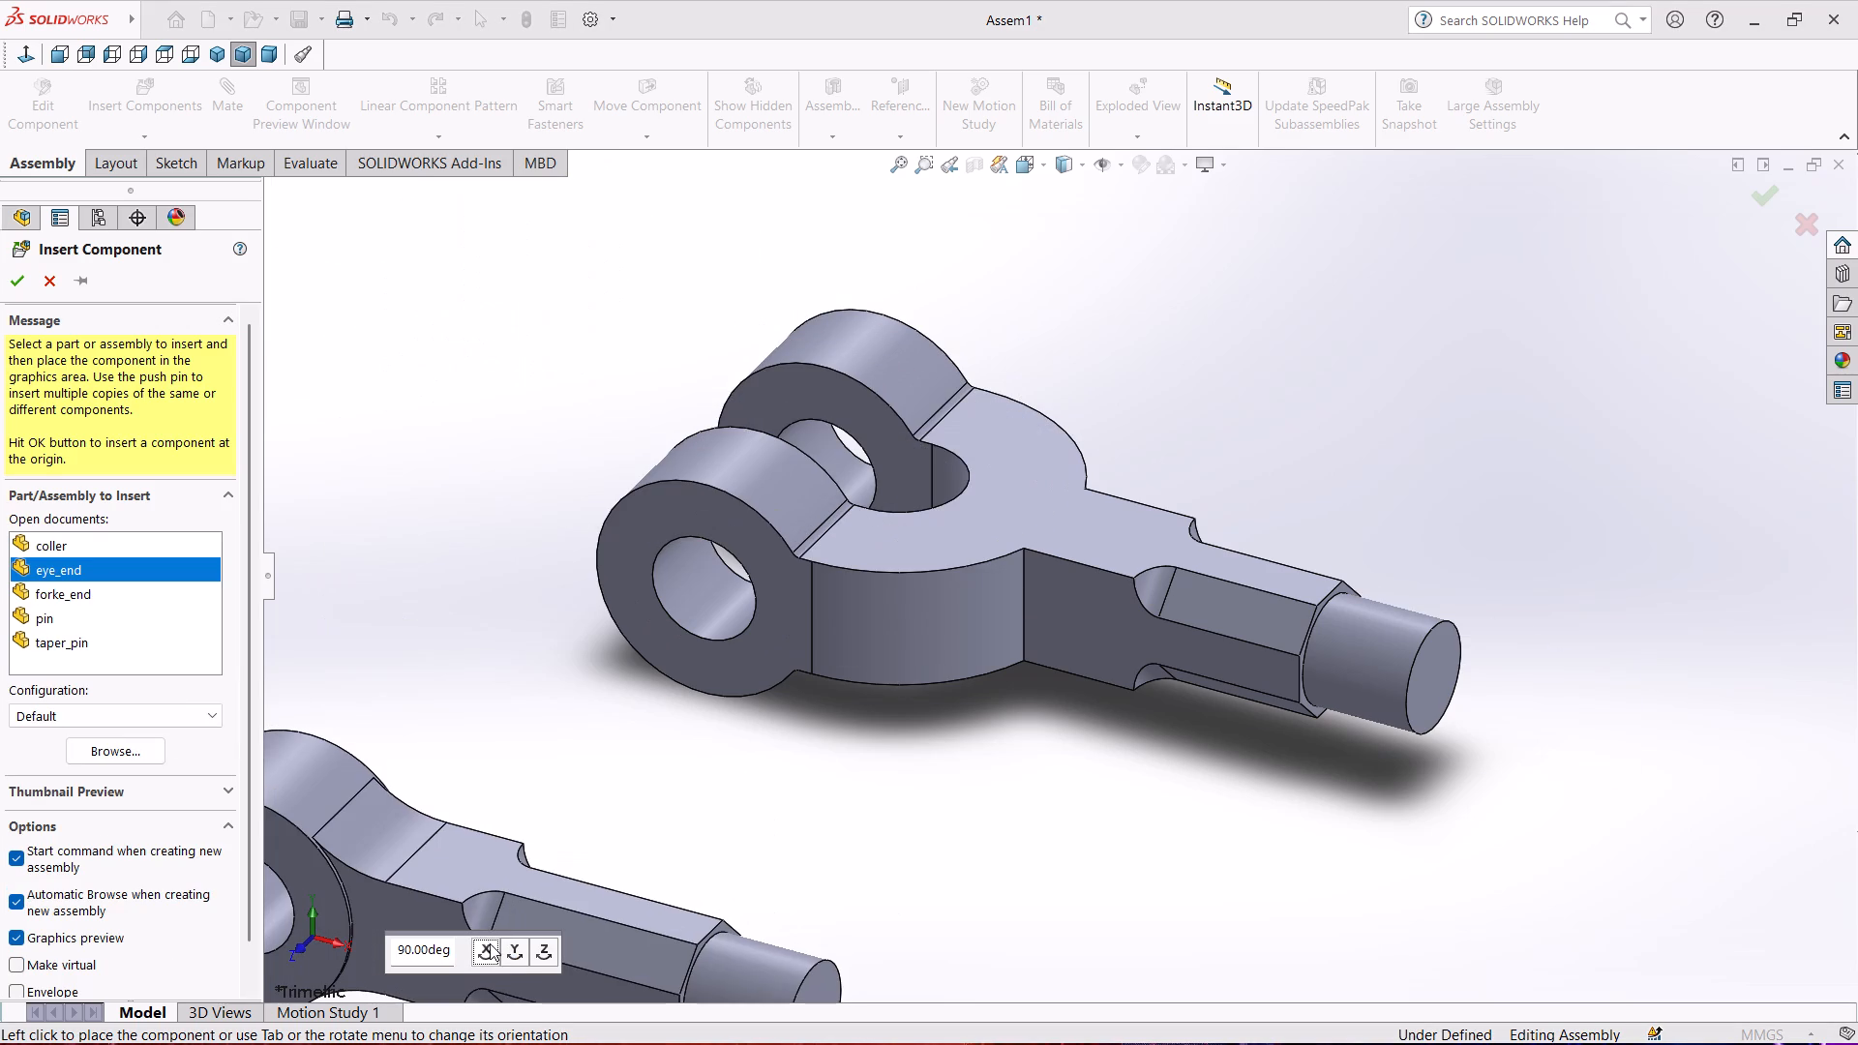
left_click(503, 951)
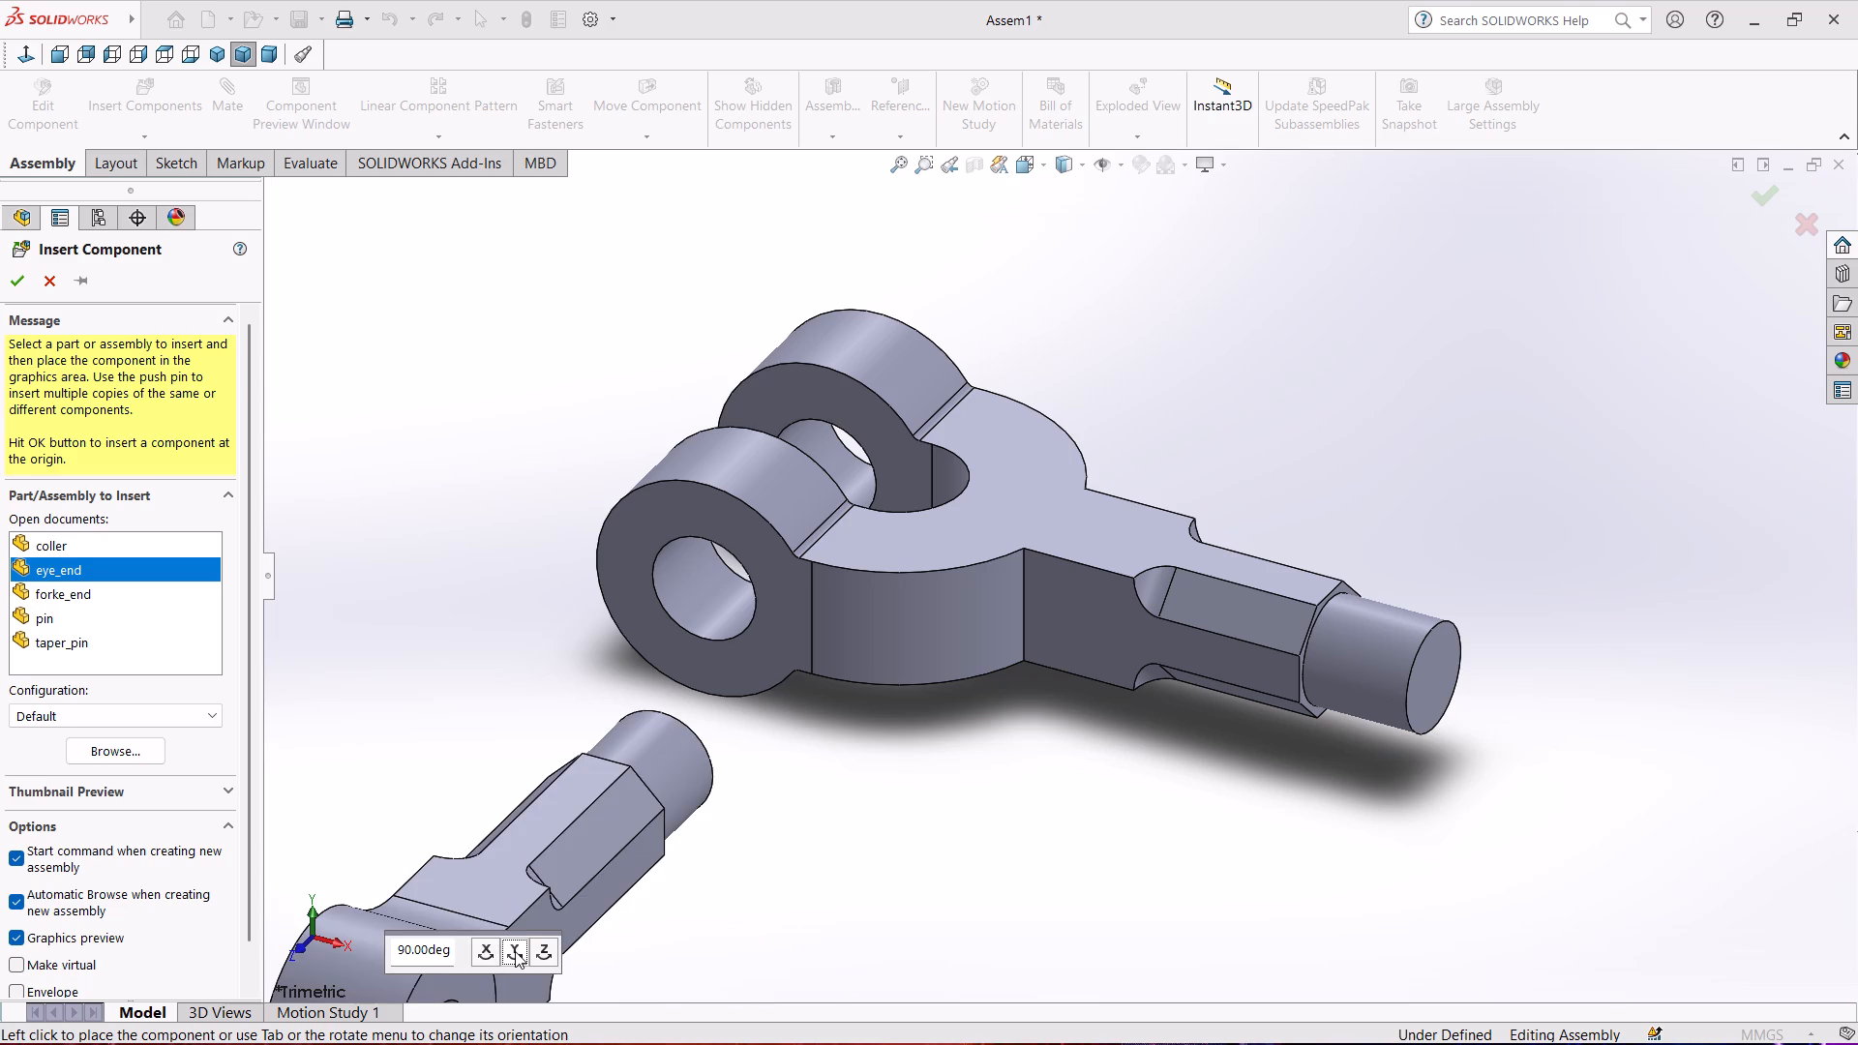
left_click(515, 951)
left_click(519, 953)
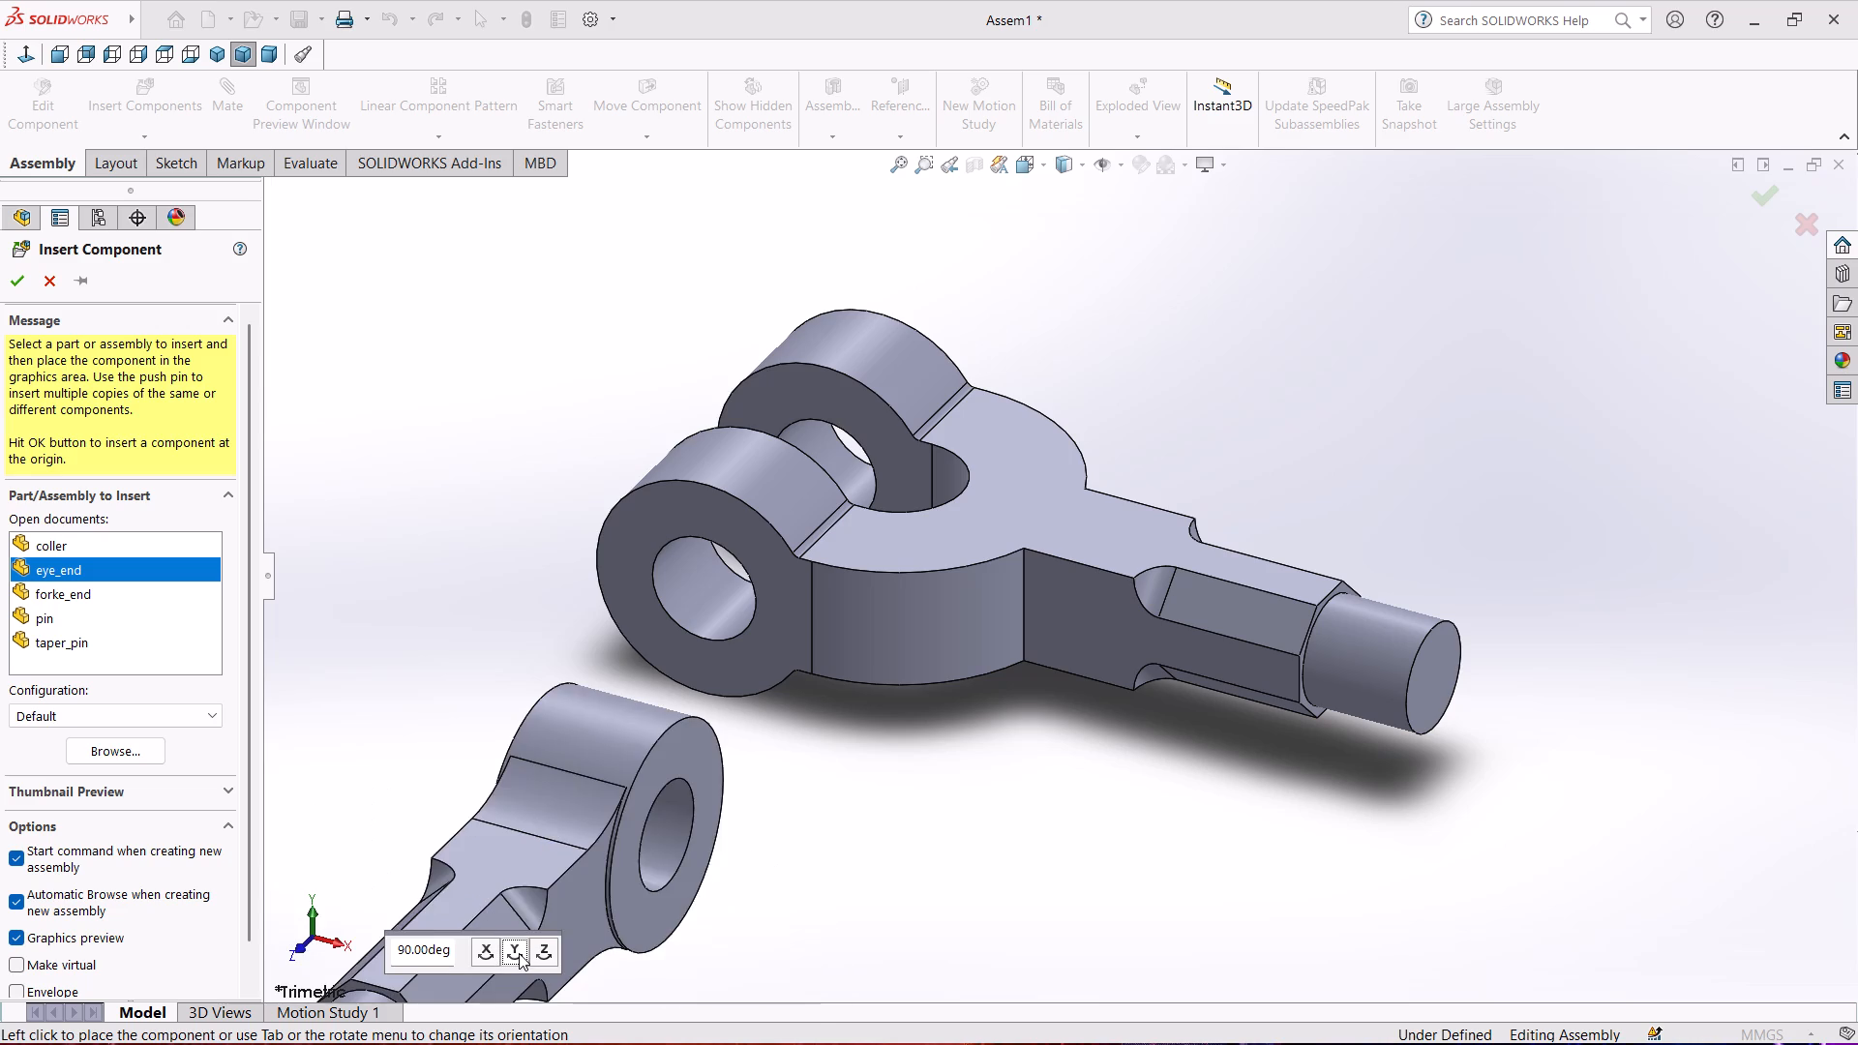
left_click(519, 953)
left_click(543, 958)
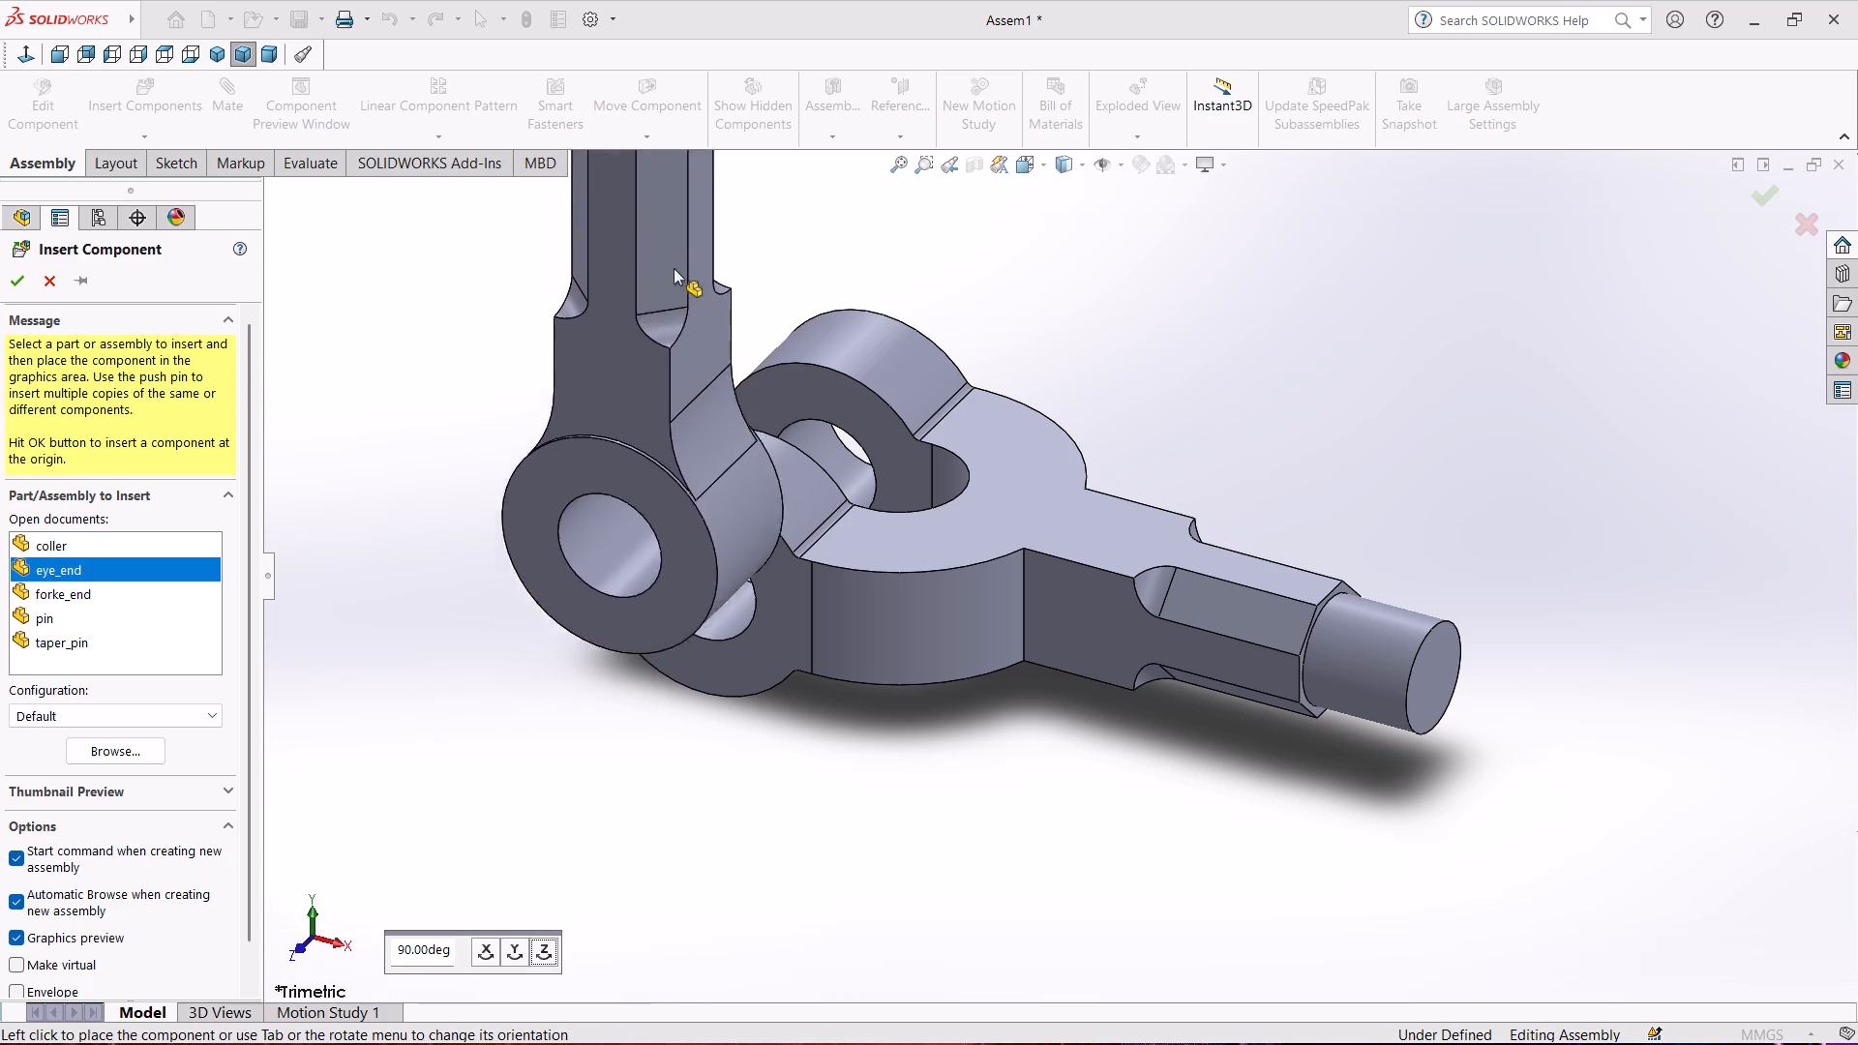
left_click(782, 176)
Move the eye_end component away from the fork so that its eye is clear of the fork's eyes.
middle_click_drag(545, 378, 602, 435)
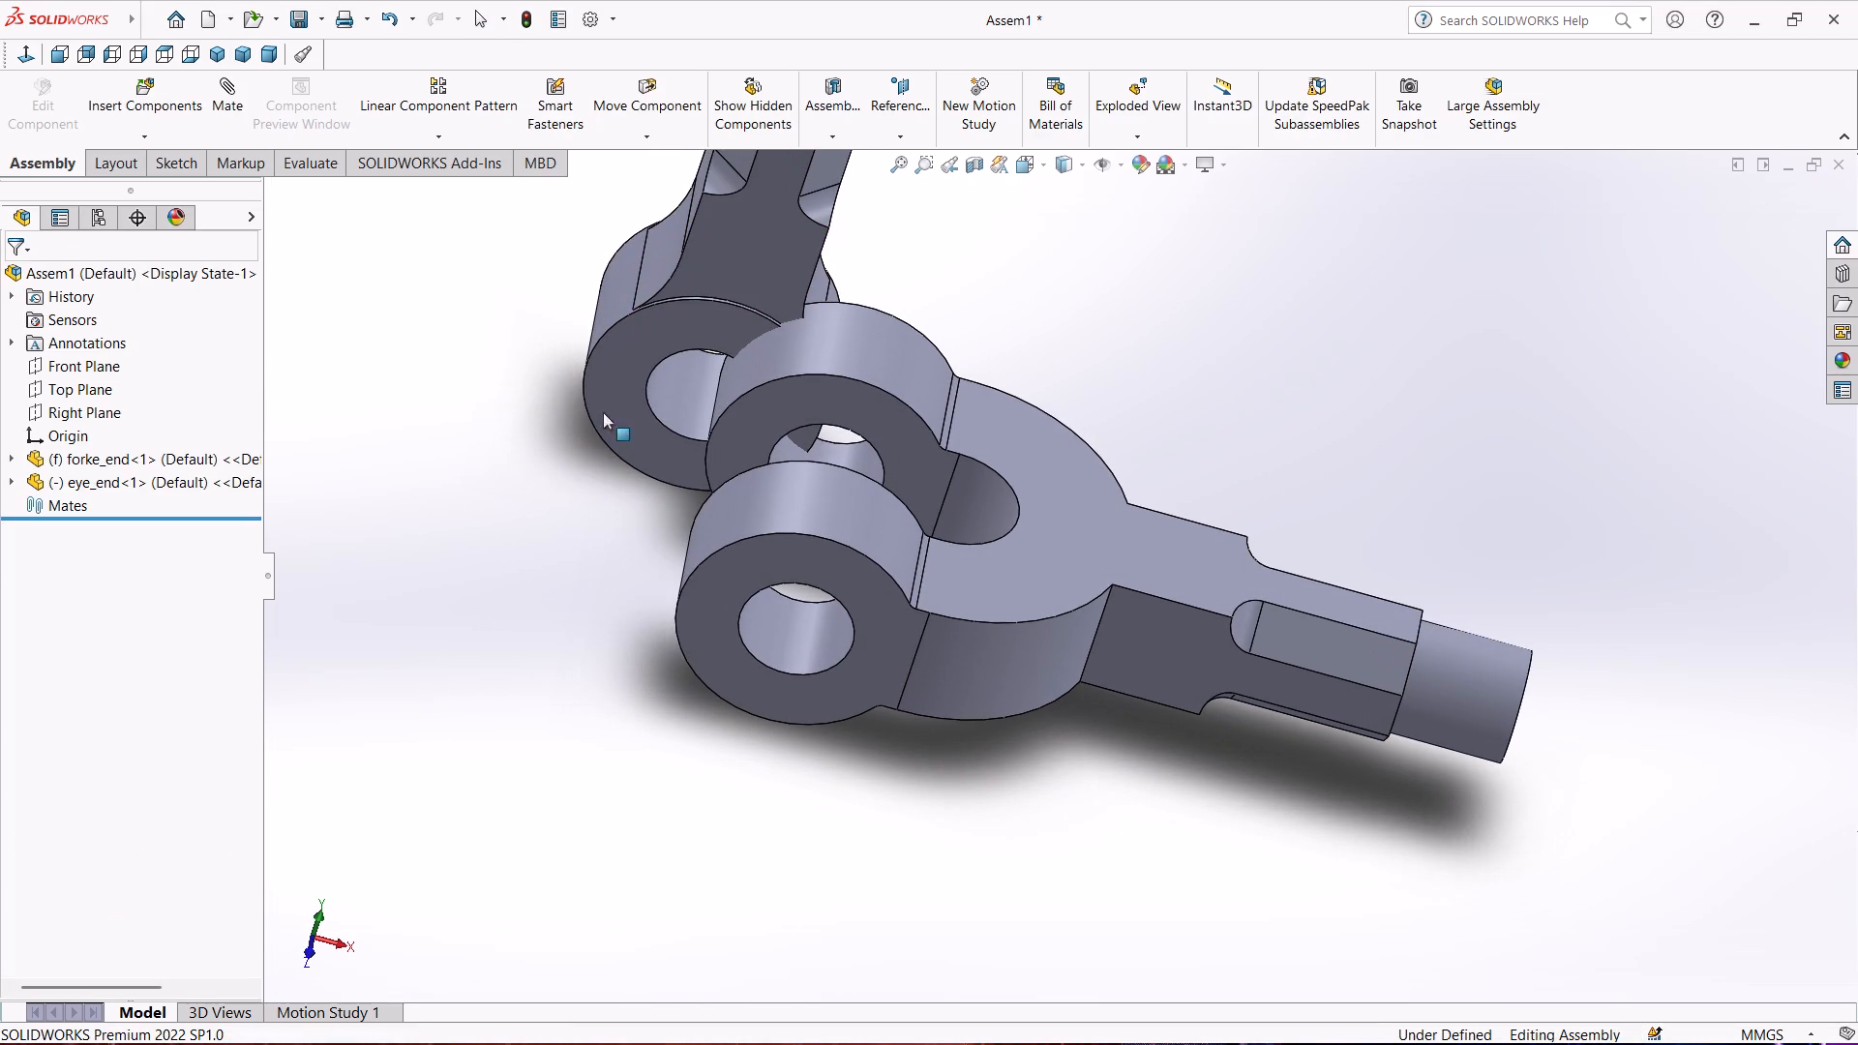
left_click_drag(643, 374, 464, 458)
left_click(429, 627)
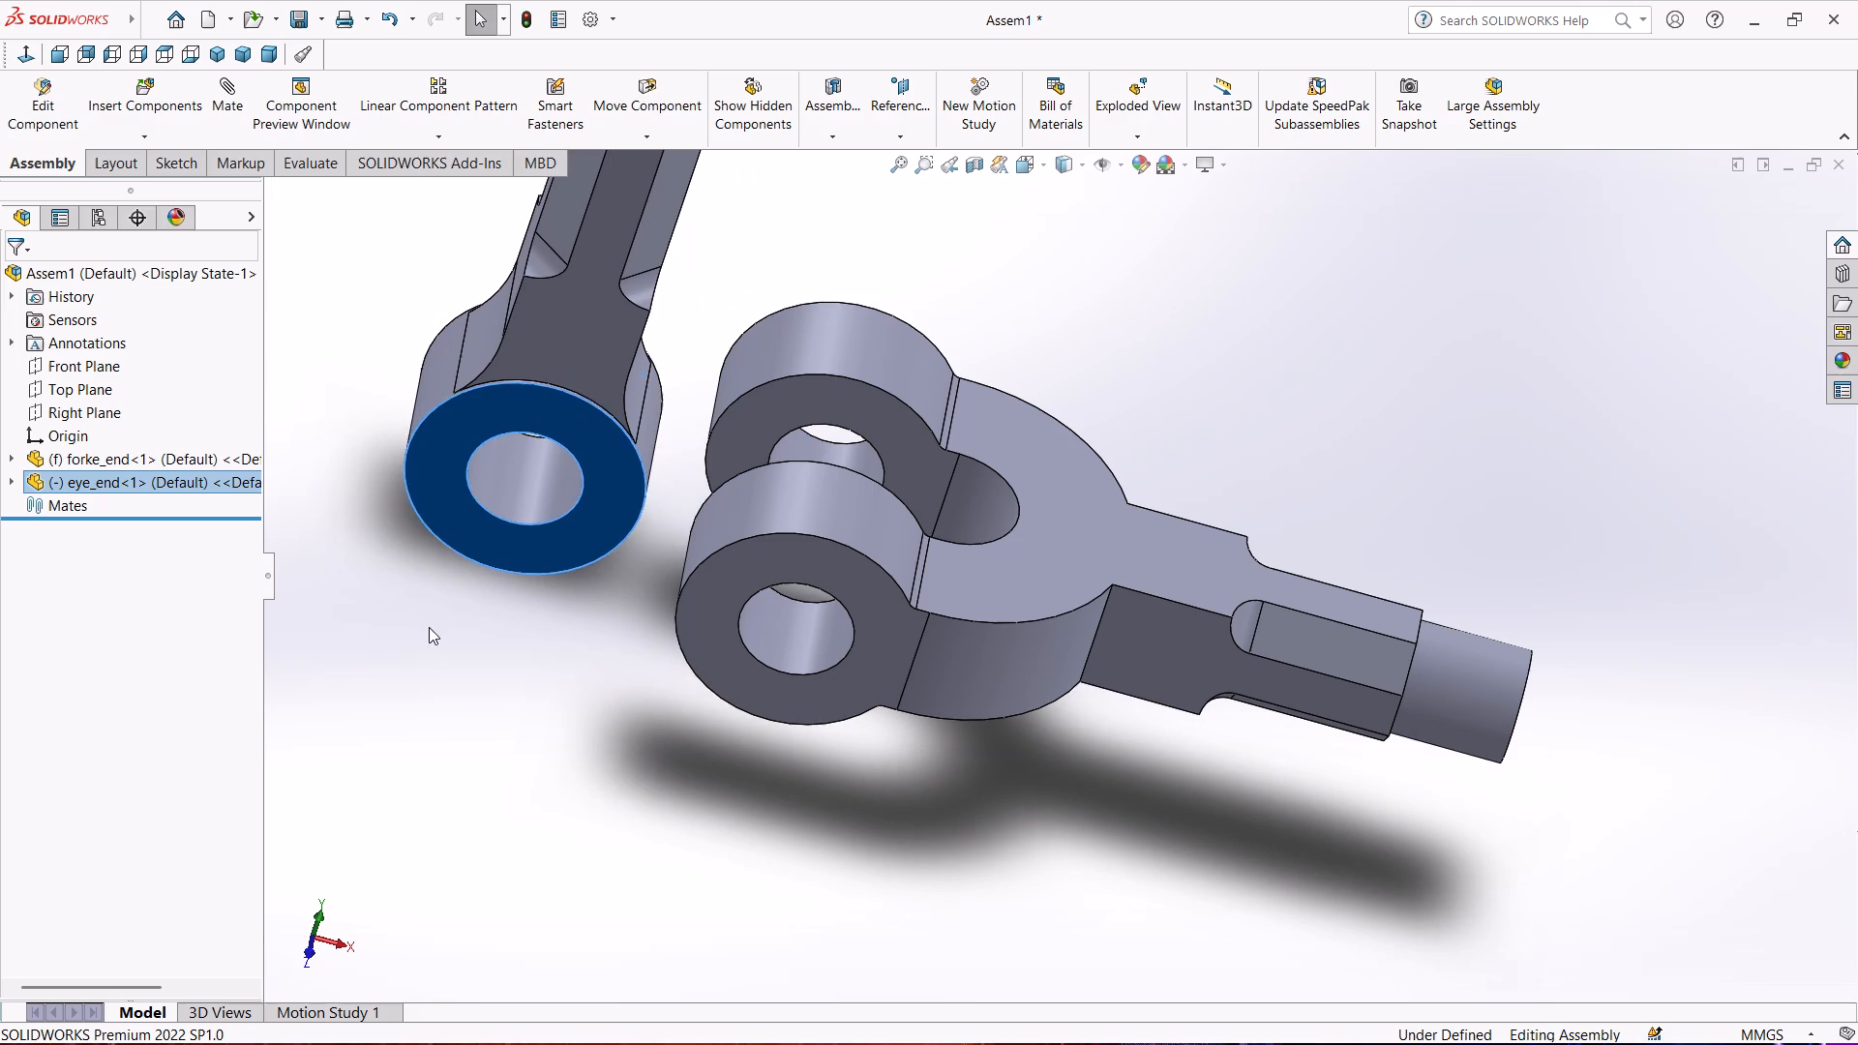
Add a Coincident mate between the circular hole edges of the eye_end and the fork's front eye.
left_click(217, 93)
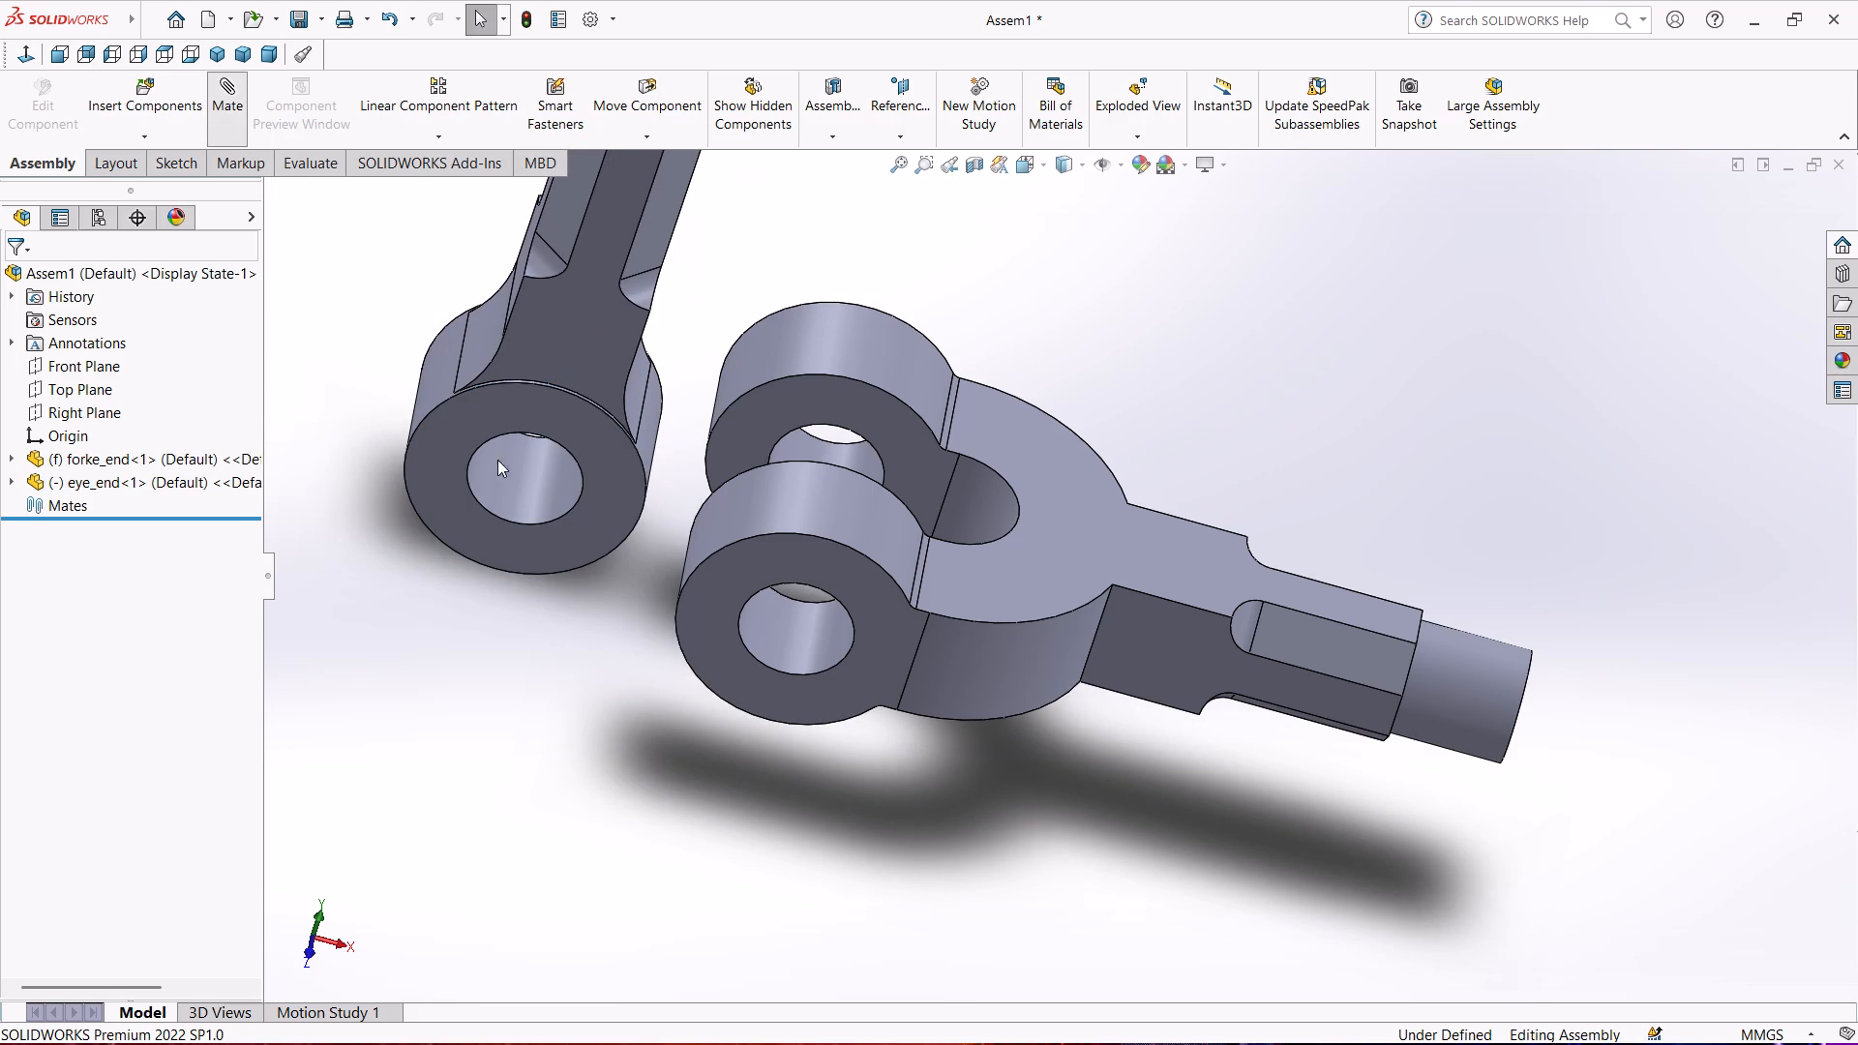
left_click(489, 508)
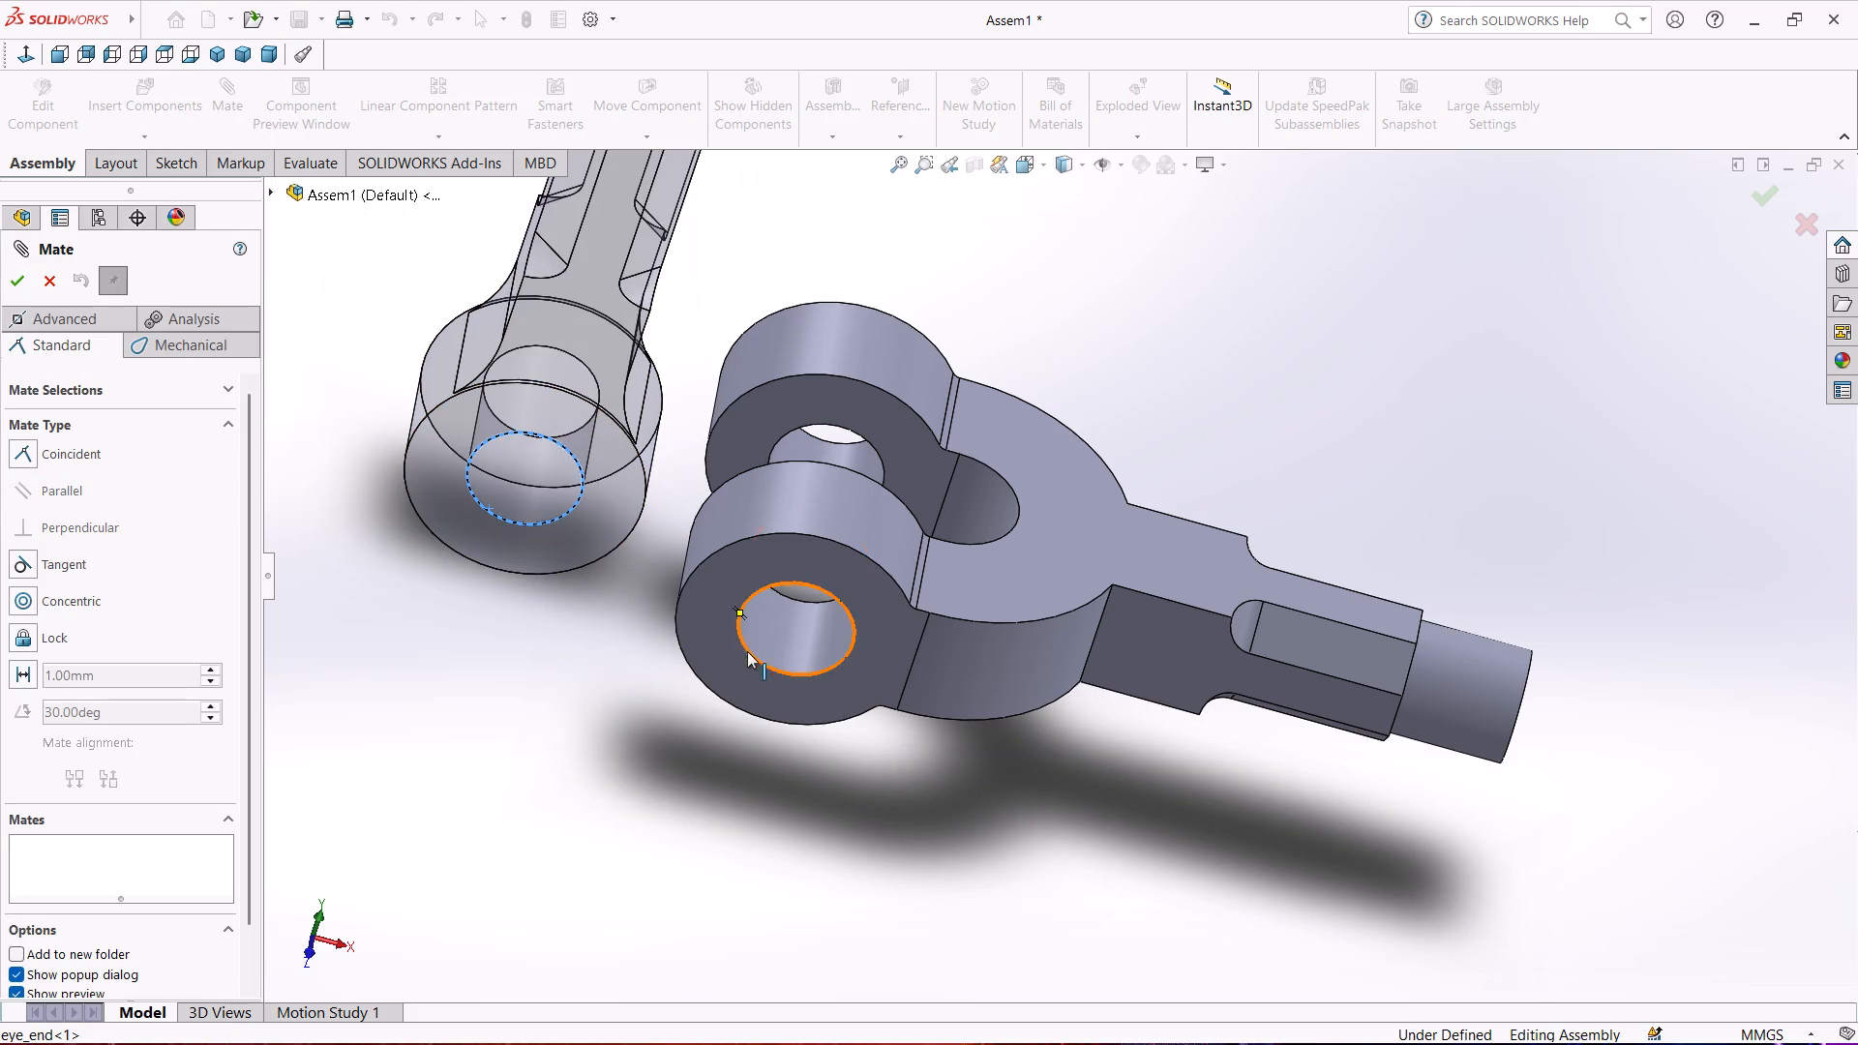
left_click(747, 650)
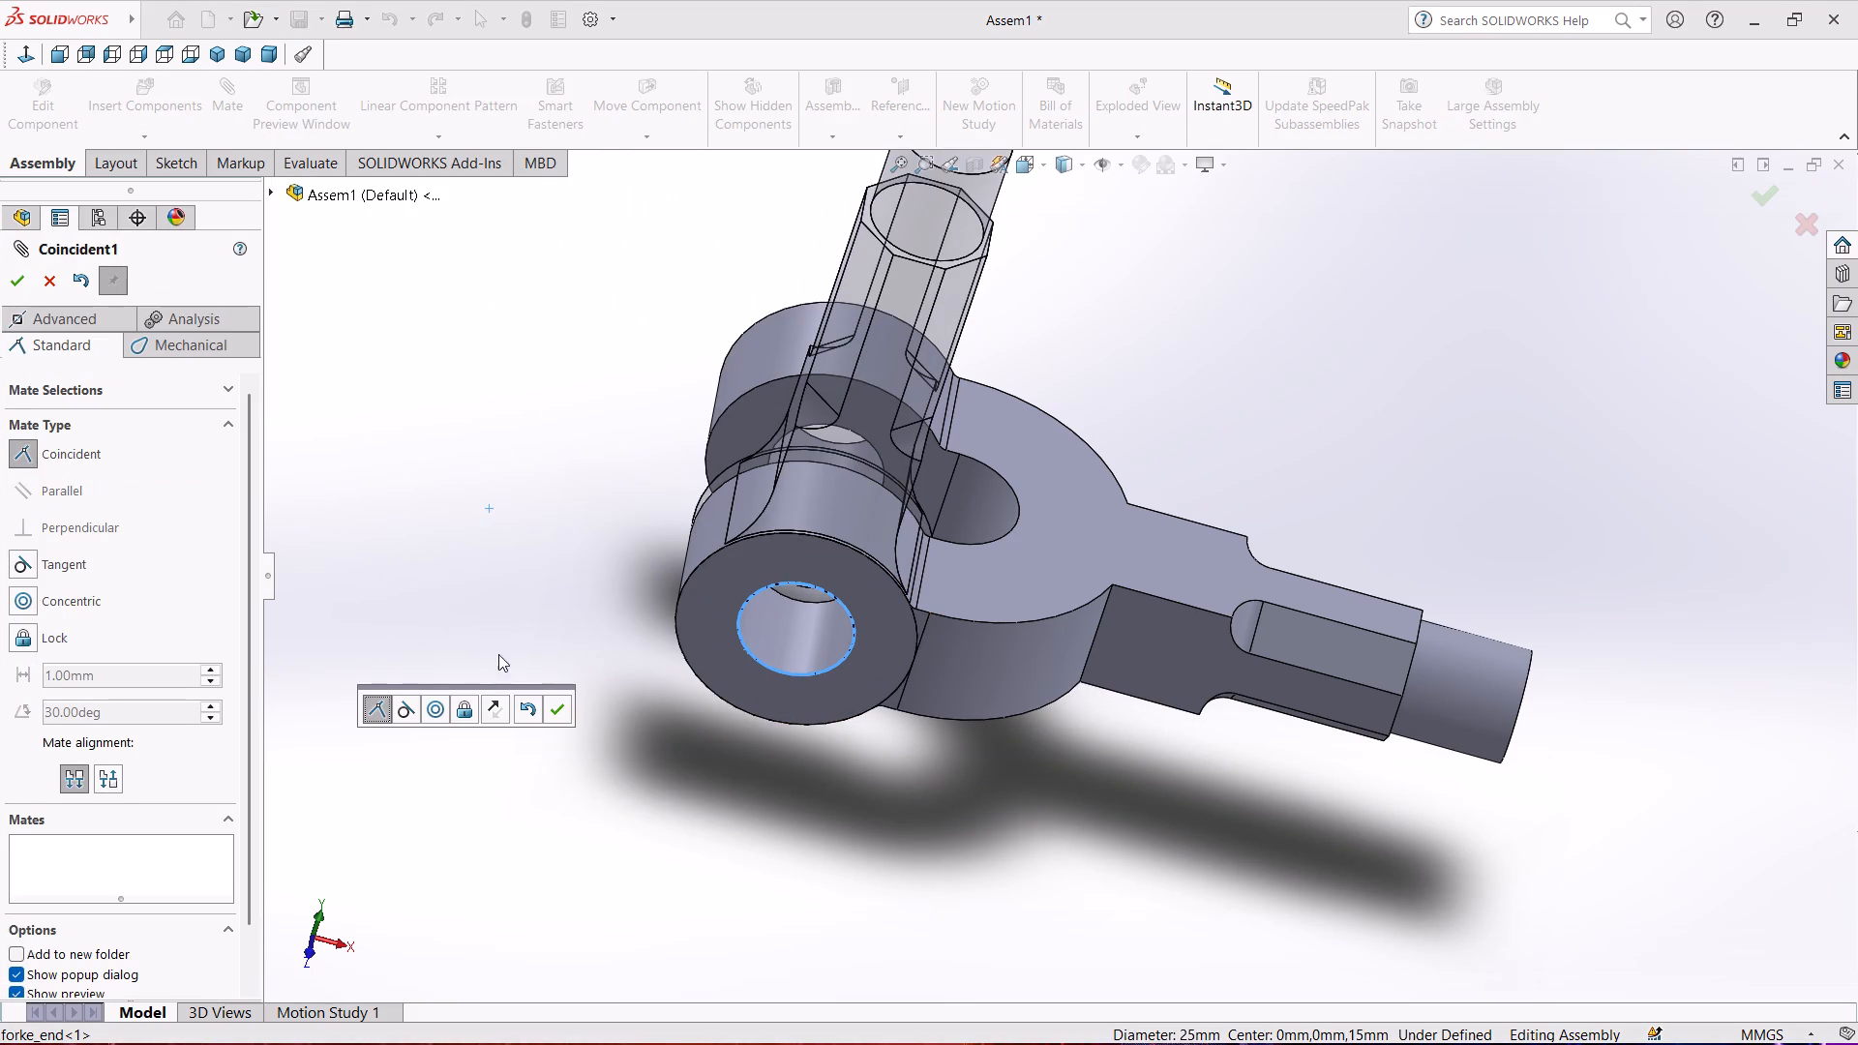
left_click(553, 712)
Swing the eye_end around the mated hole and examine its position relative to the fork's slot from above.
left_click_drag(878, 302, 244, 481)
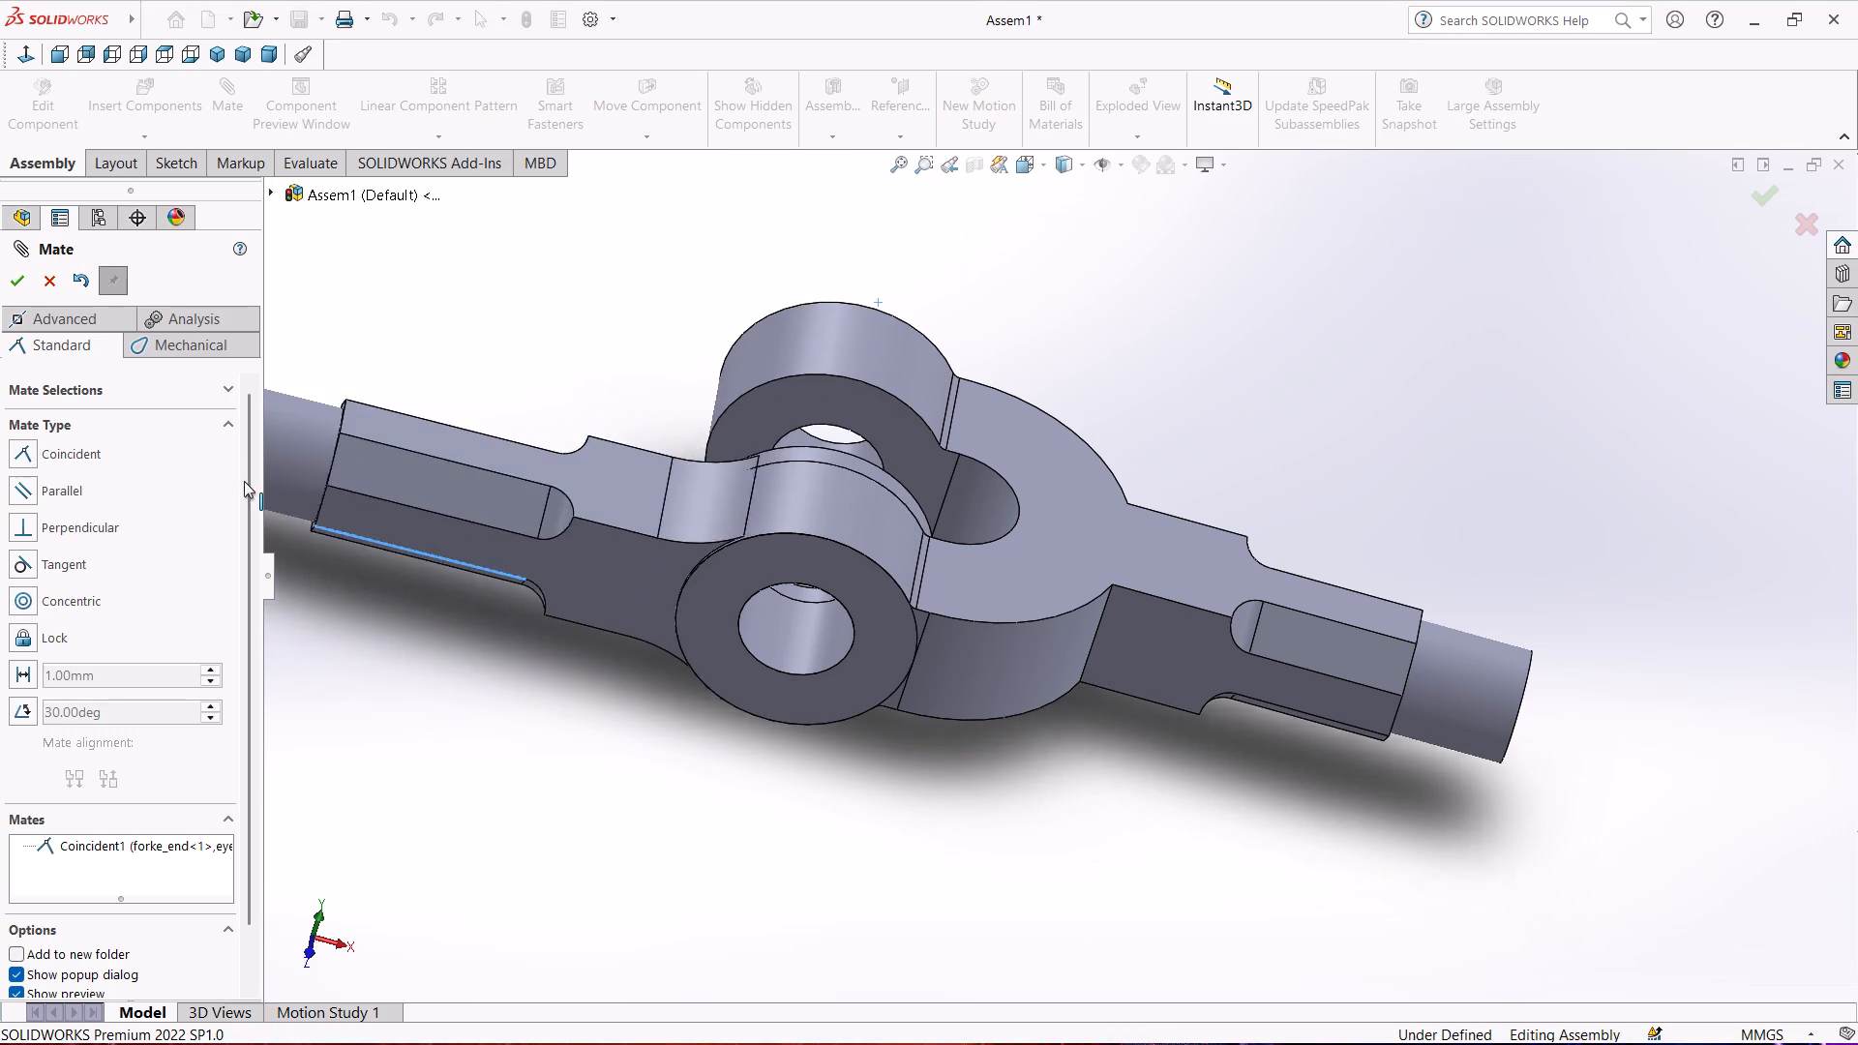
left_click_drag(244, 481, 1004, 961)
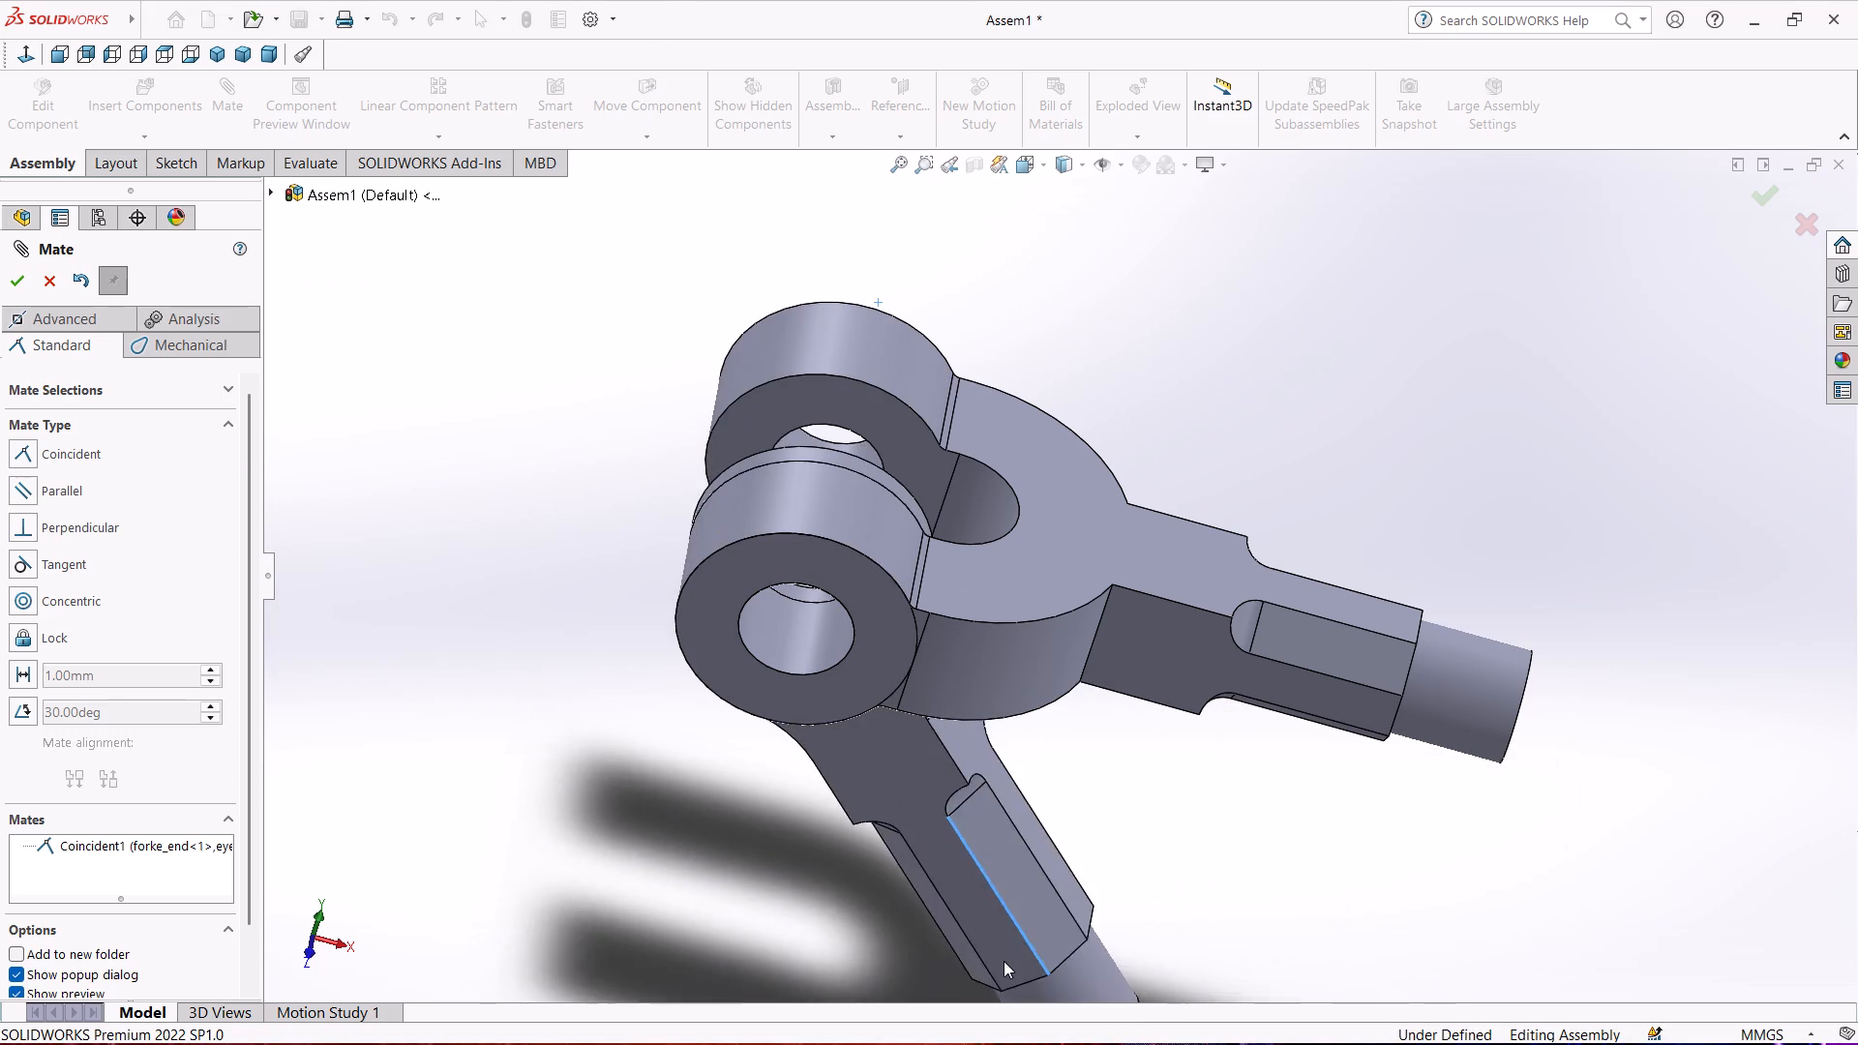
left_click_drag(1004, 961, 826, 461)
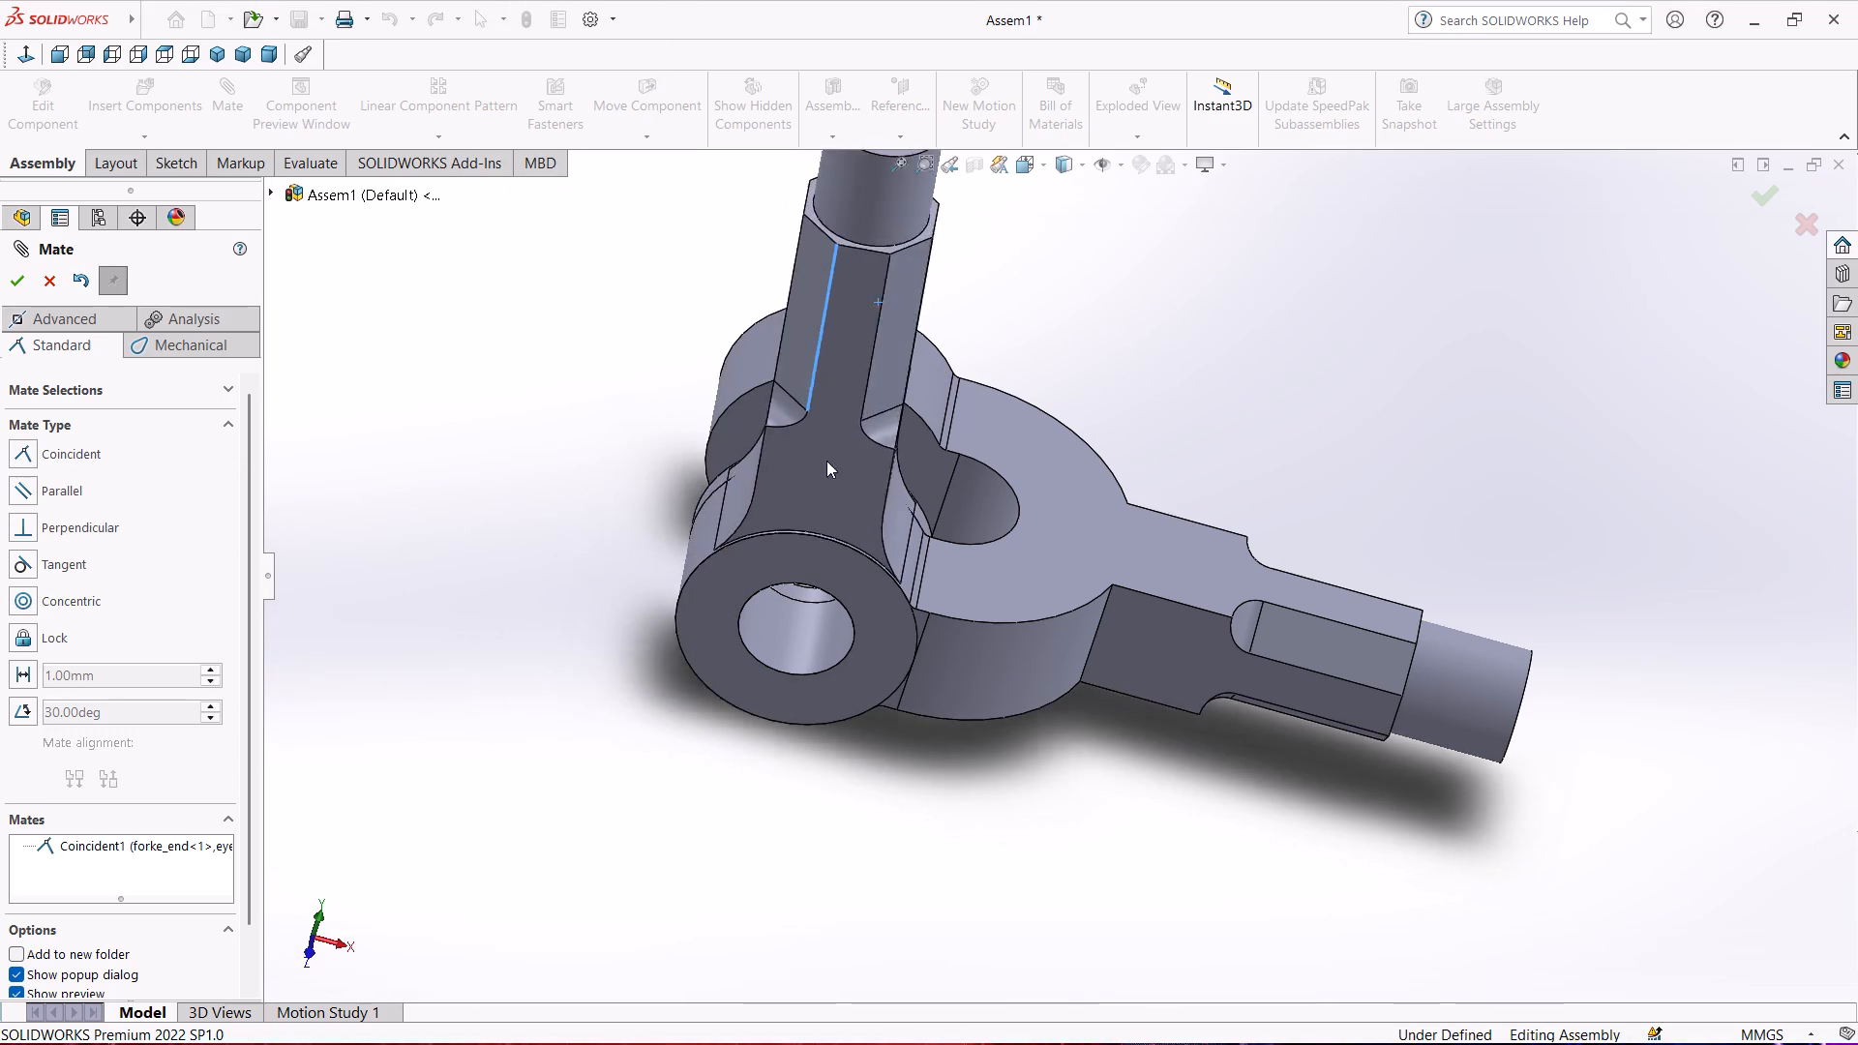
left_click_drag(826, 461, 744, 429)
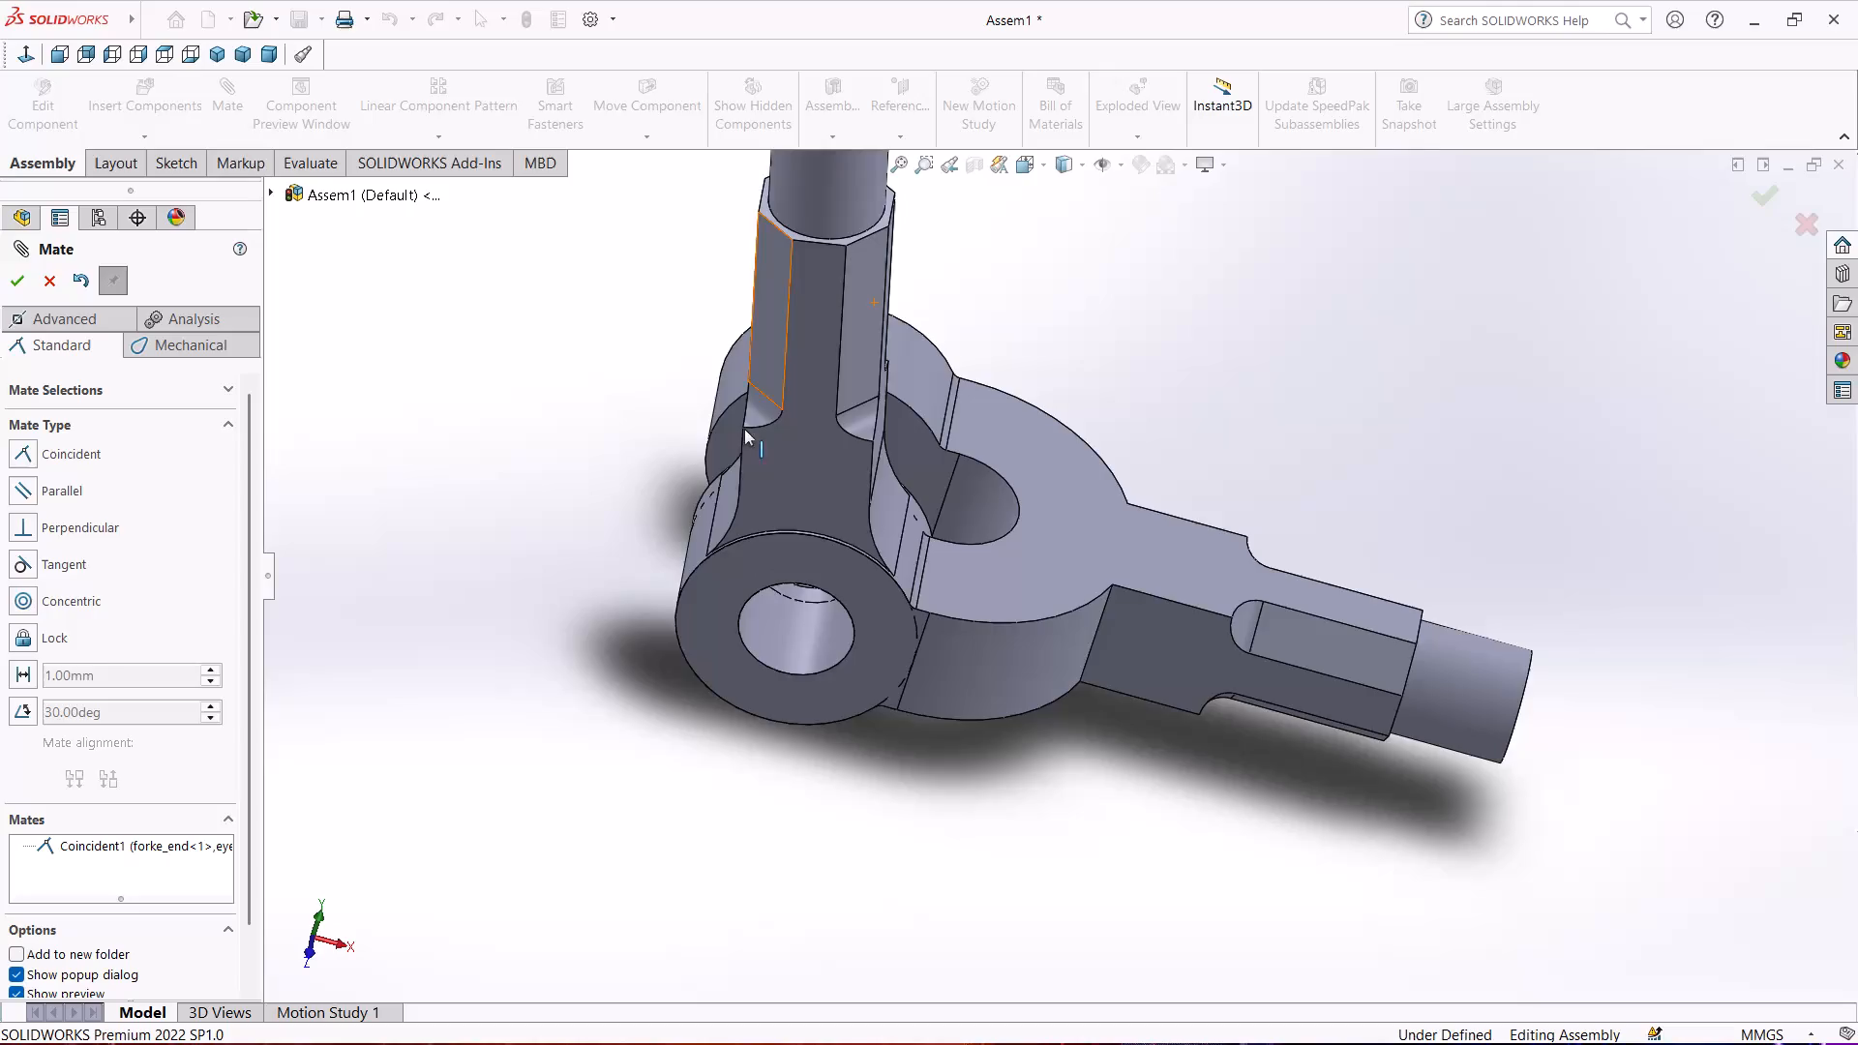
scroll(907, 449, "up", 3)
middle_click_drag(1000, 449, 922, 667)
left_click_drag(922, 514, 900, 611)
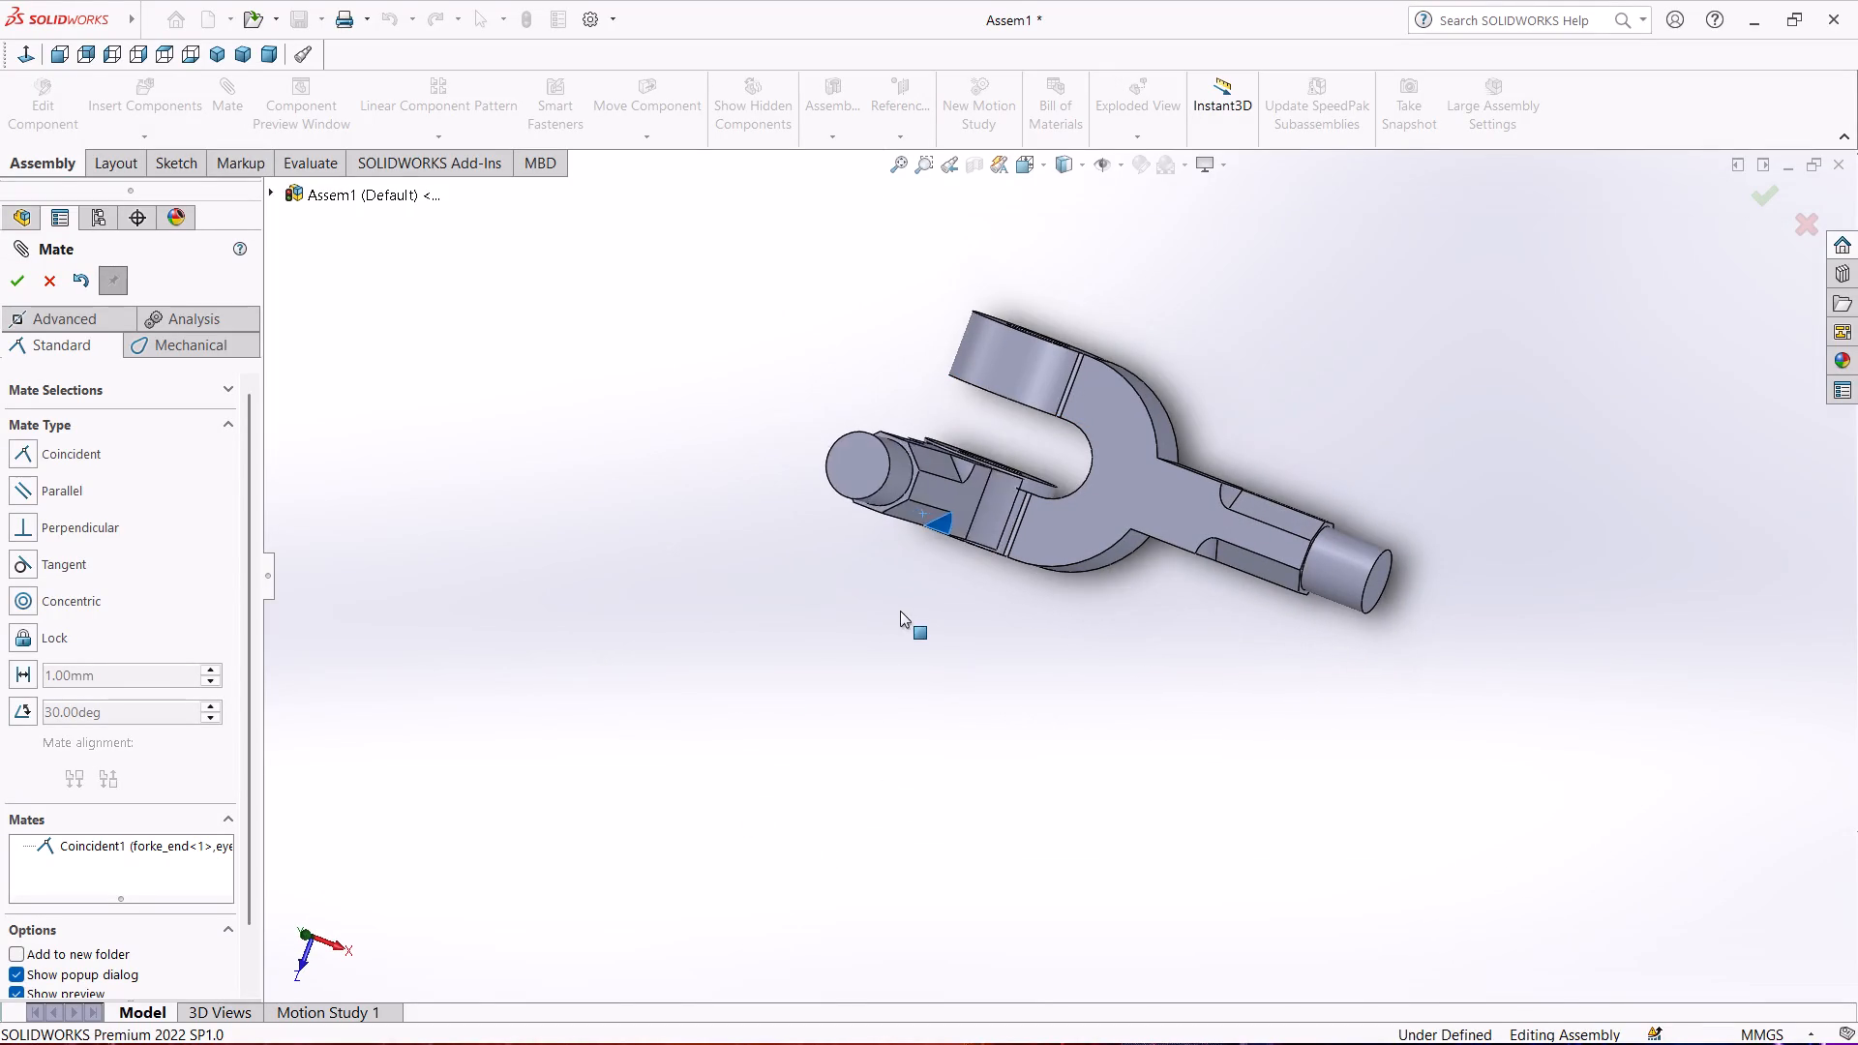
left_click_drag(900, 611, 895, 674)
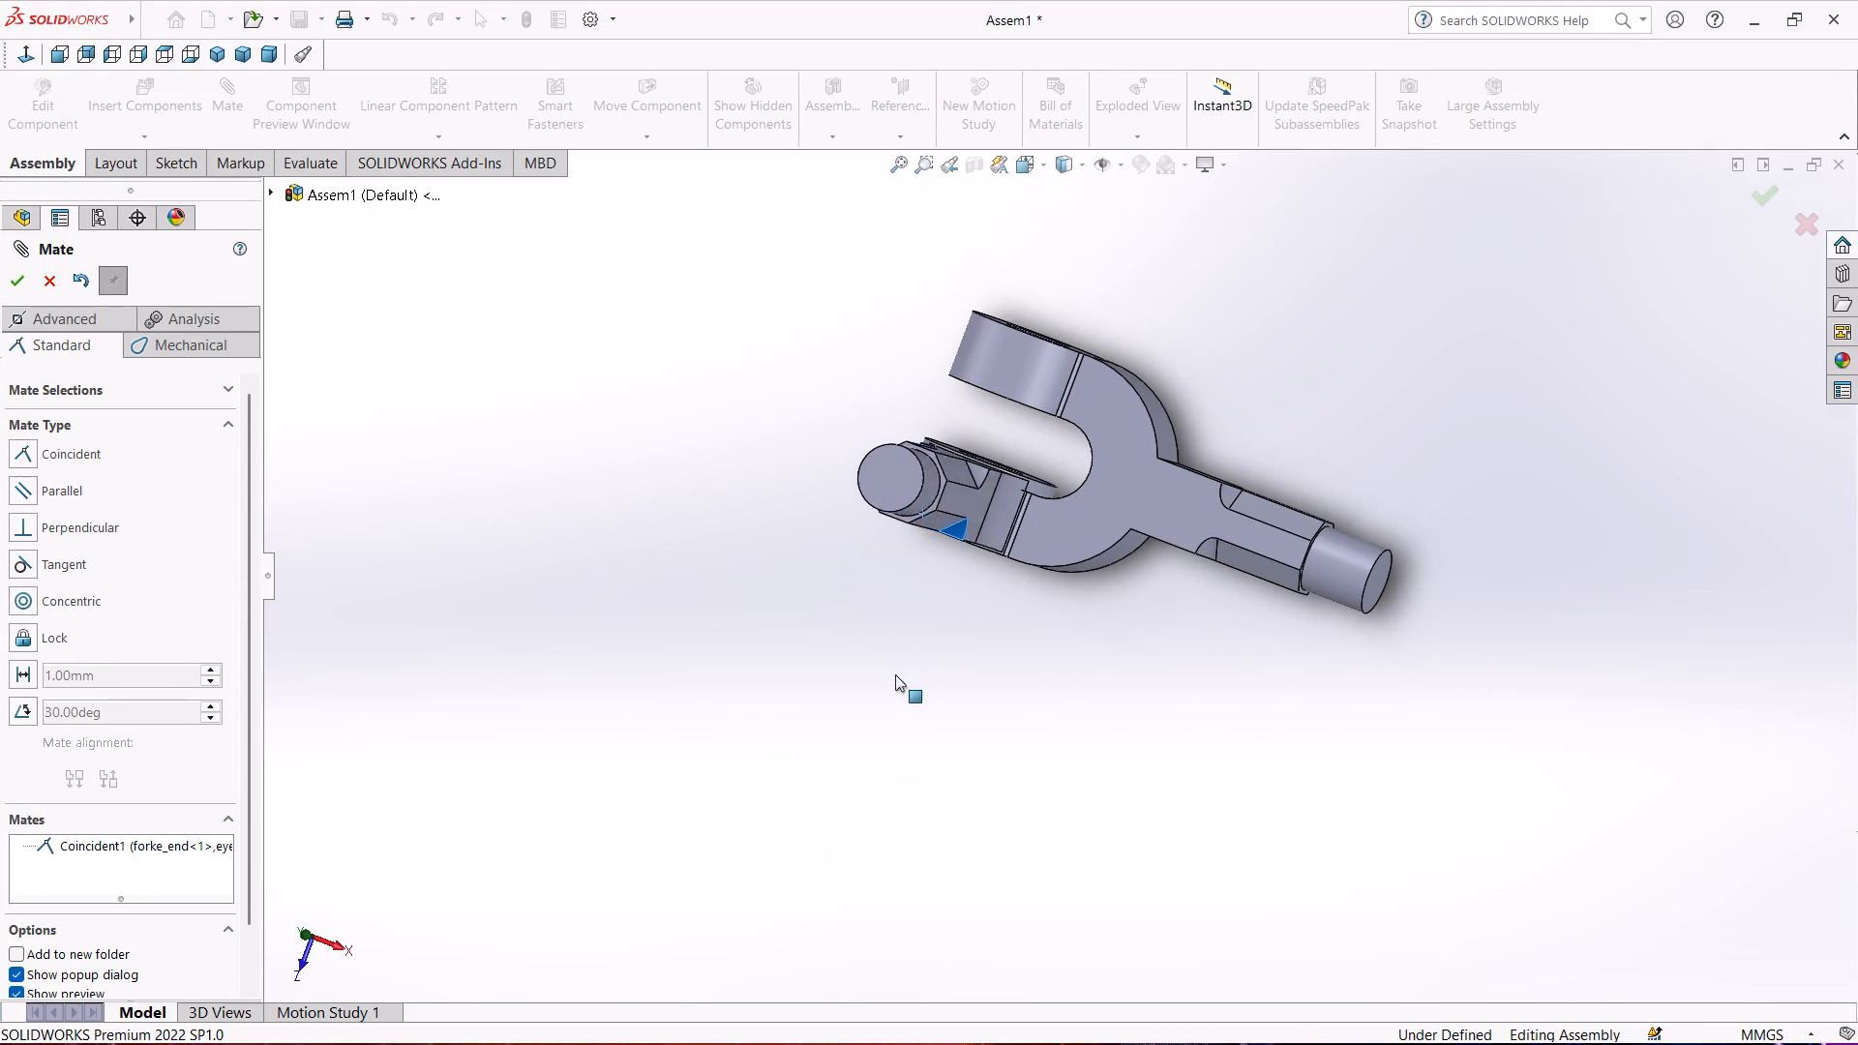
left_click_drag(895, 674, 867, 640)
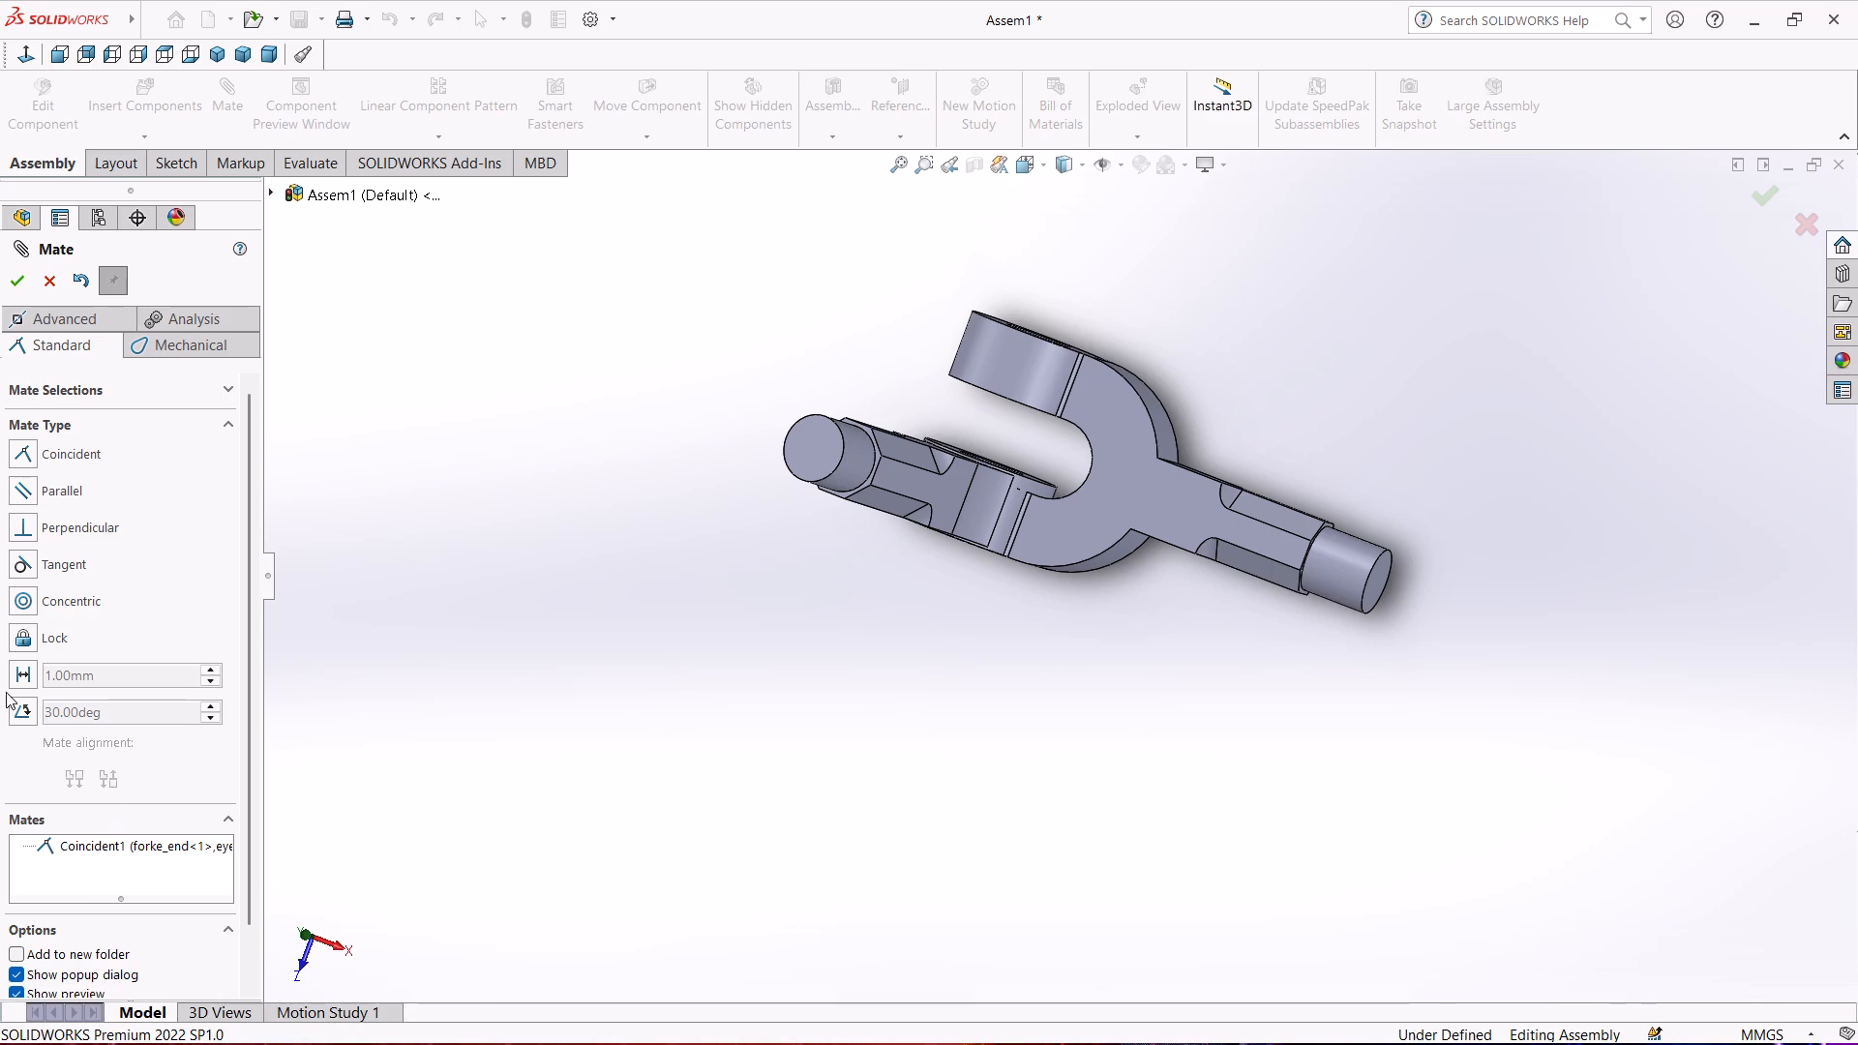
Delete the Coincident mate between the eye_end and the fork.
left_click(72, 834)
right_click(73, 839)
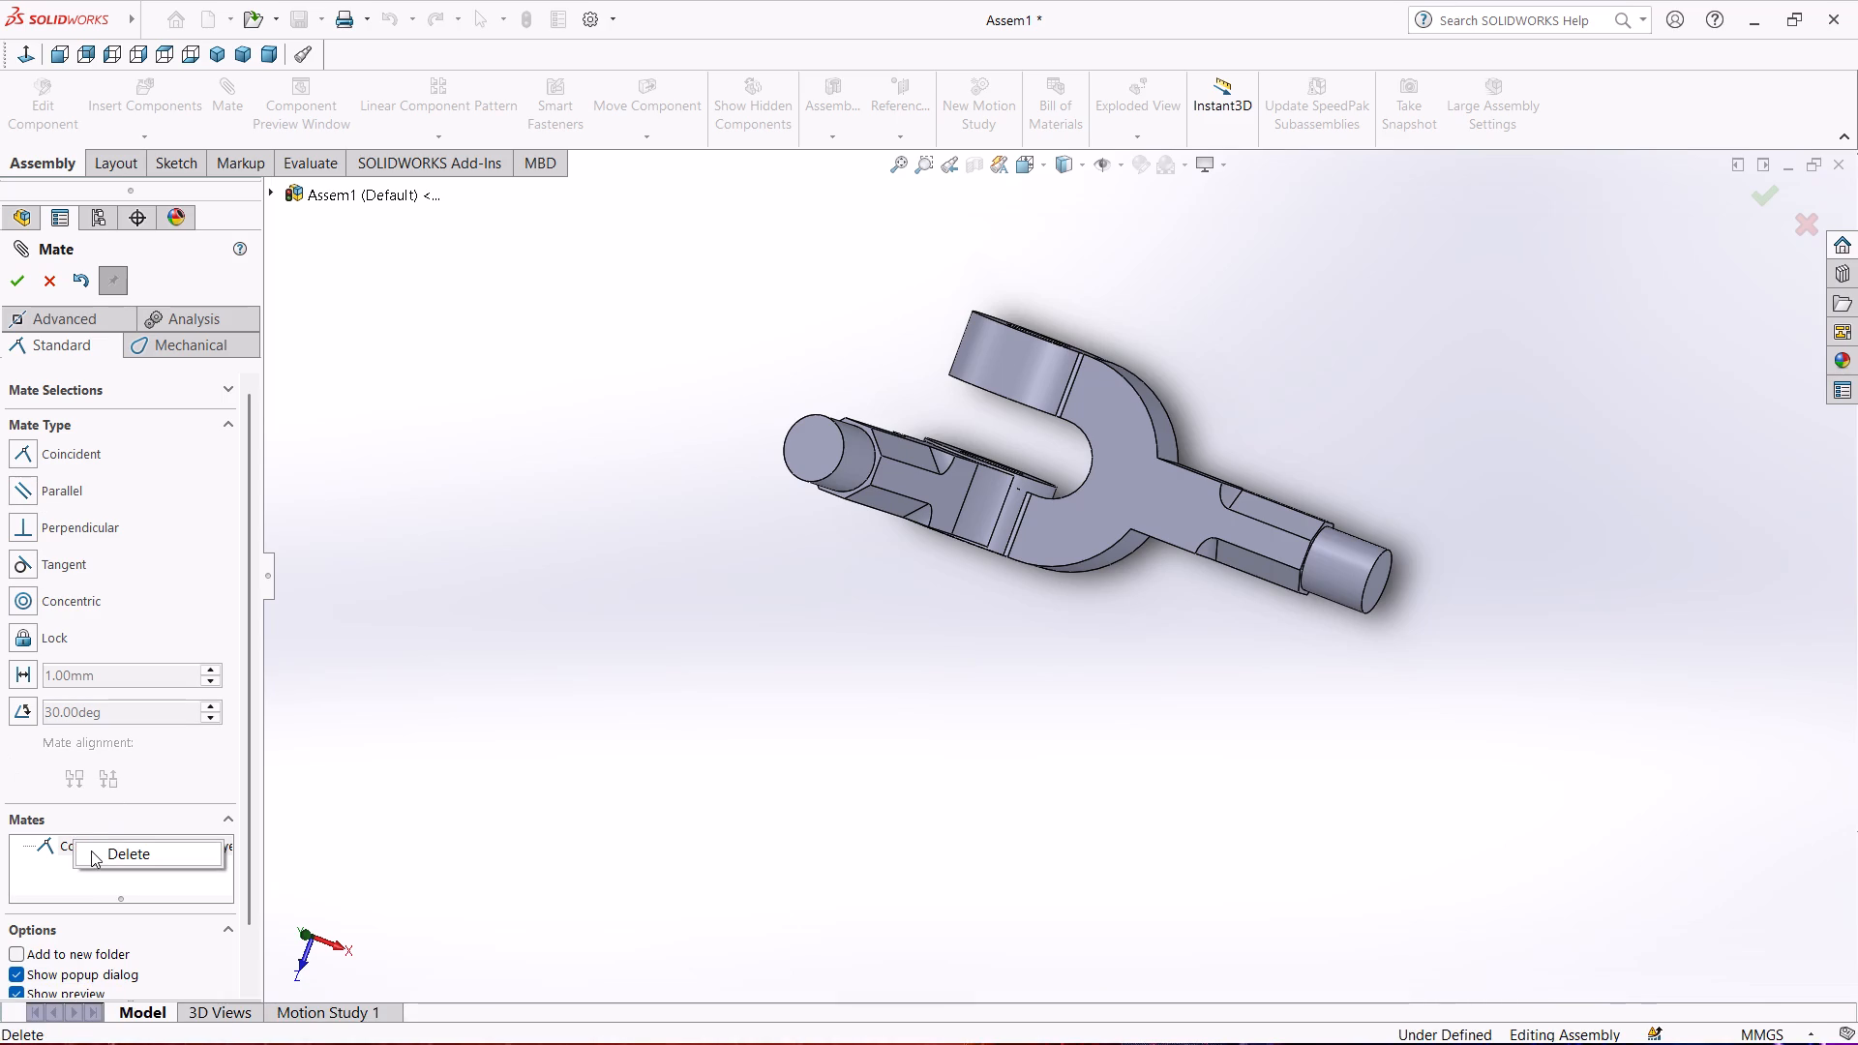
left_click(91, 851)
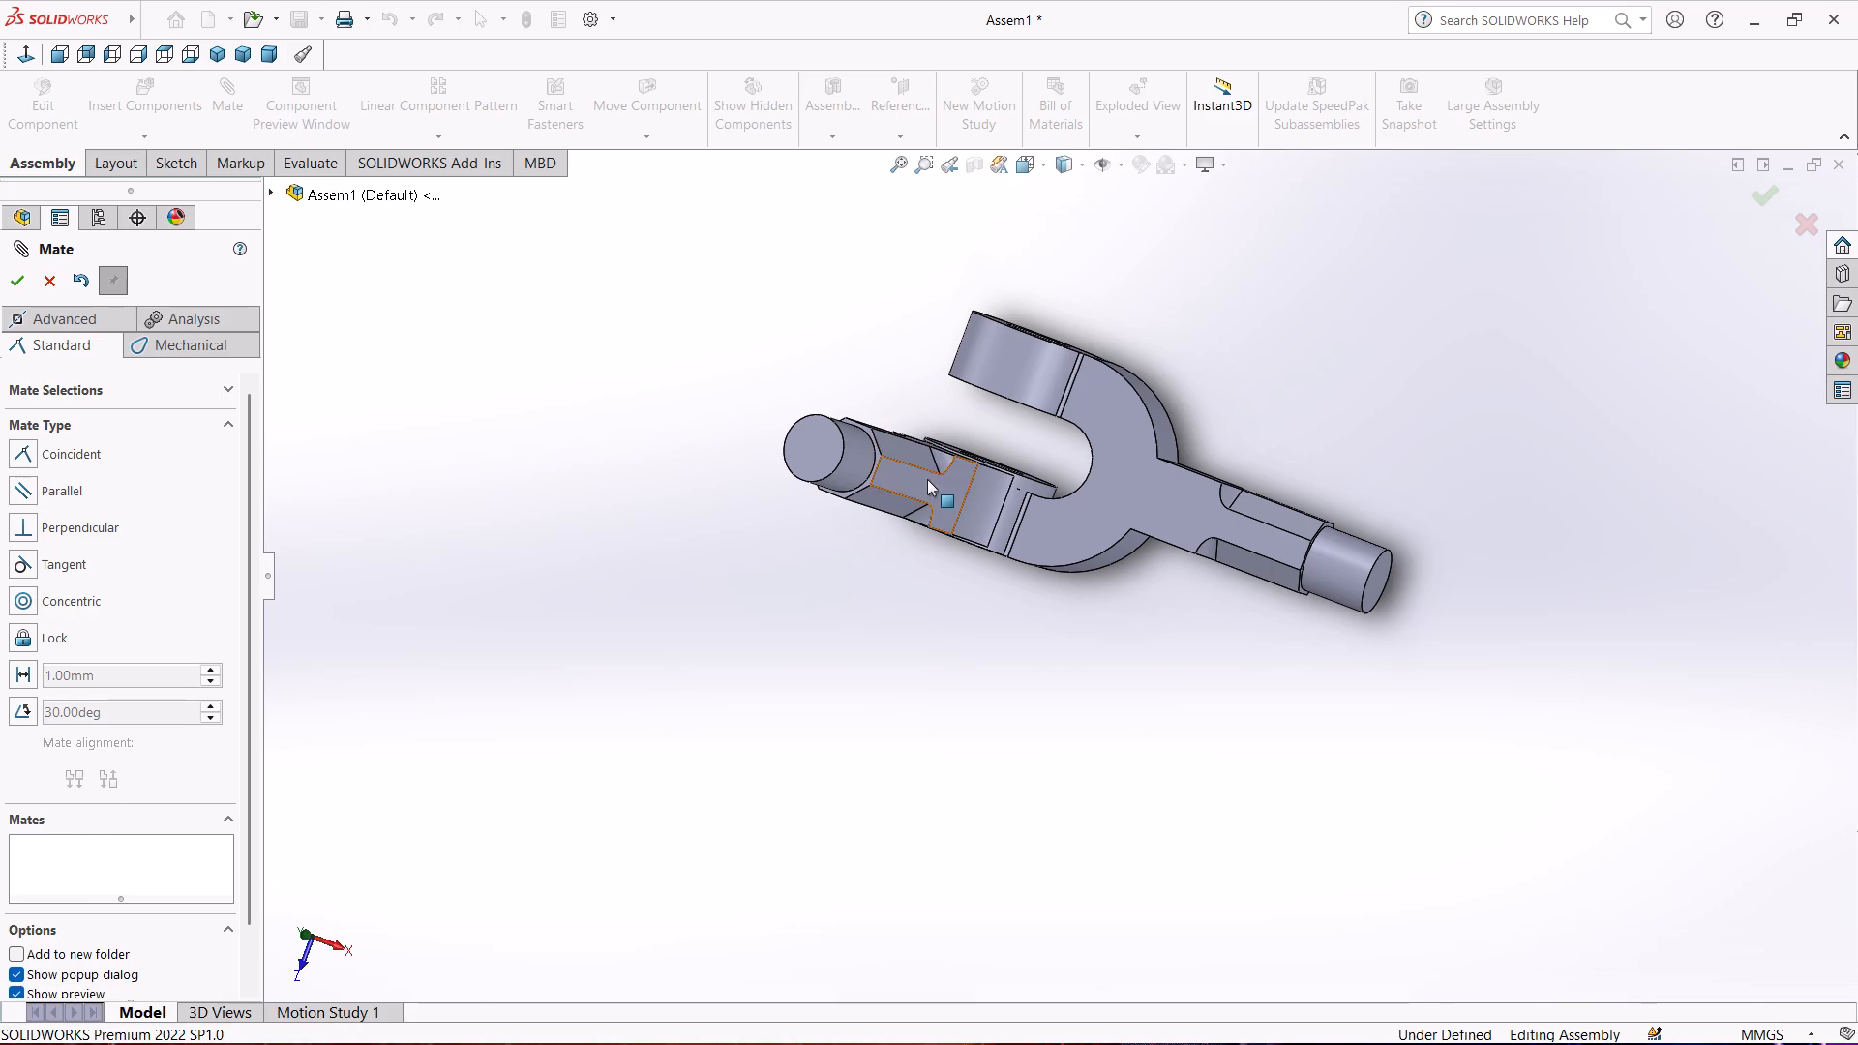
Add a Concentric mate between the eye_end's hole and the hole in the fork's front eye, leaving rotation unlocked.
left_click_drag(927, 479, 768, 372)
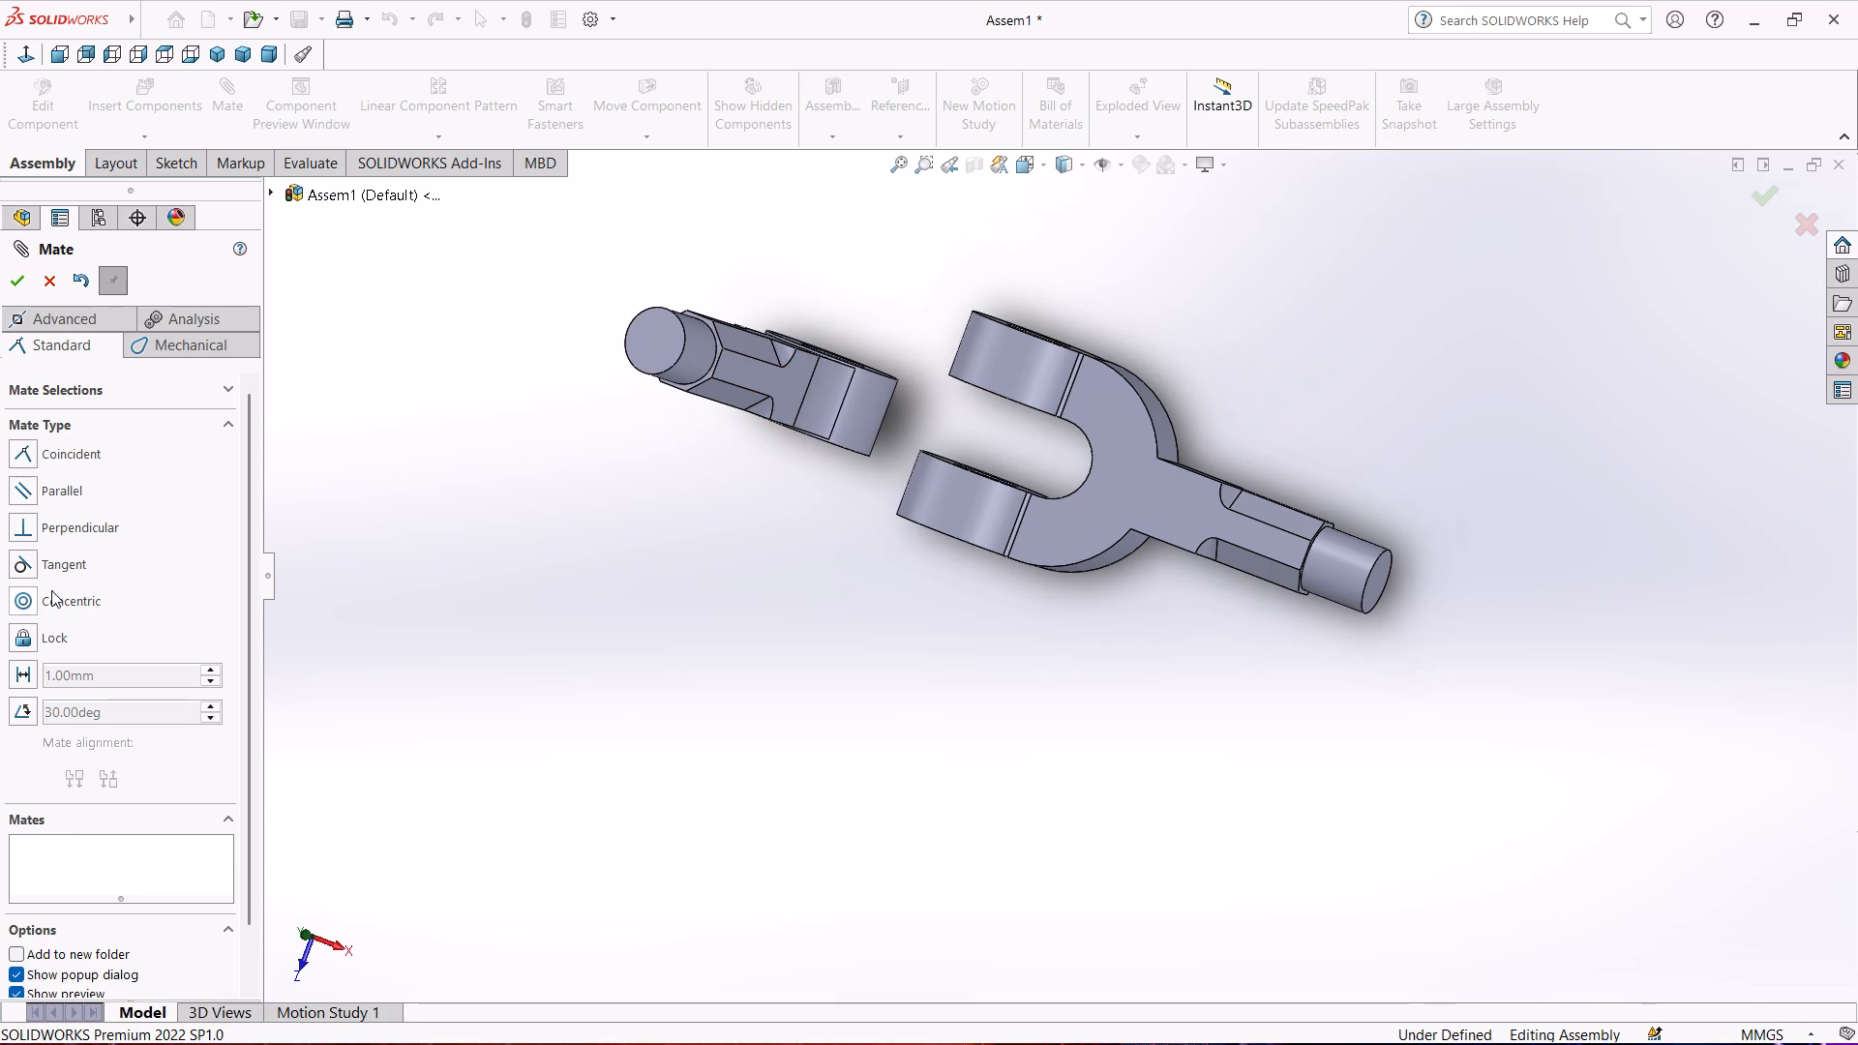
left_click(15, 609)
scroll(667, 668, "down", 2)
middle_click_drag(687, 670, 775, 536)
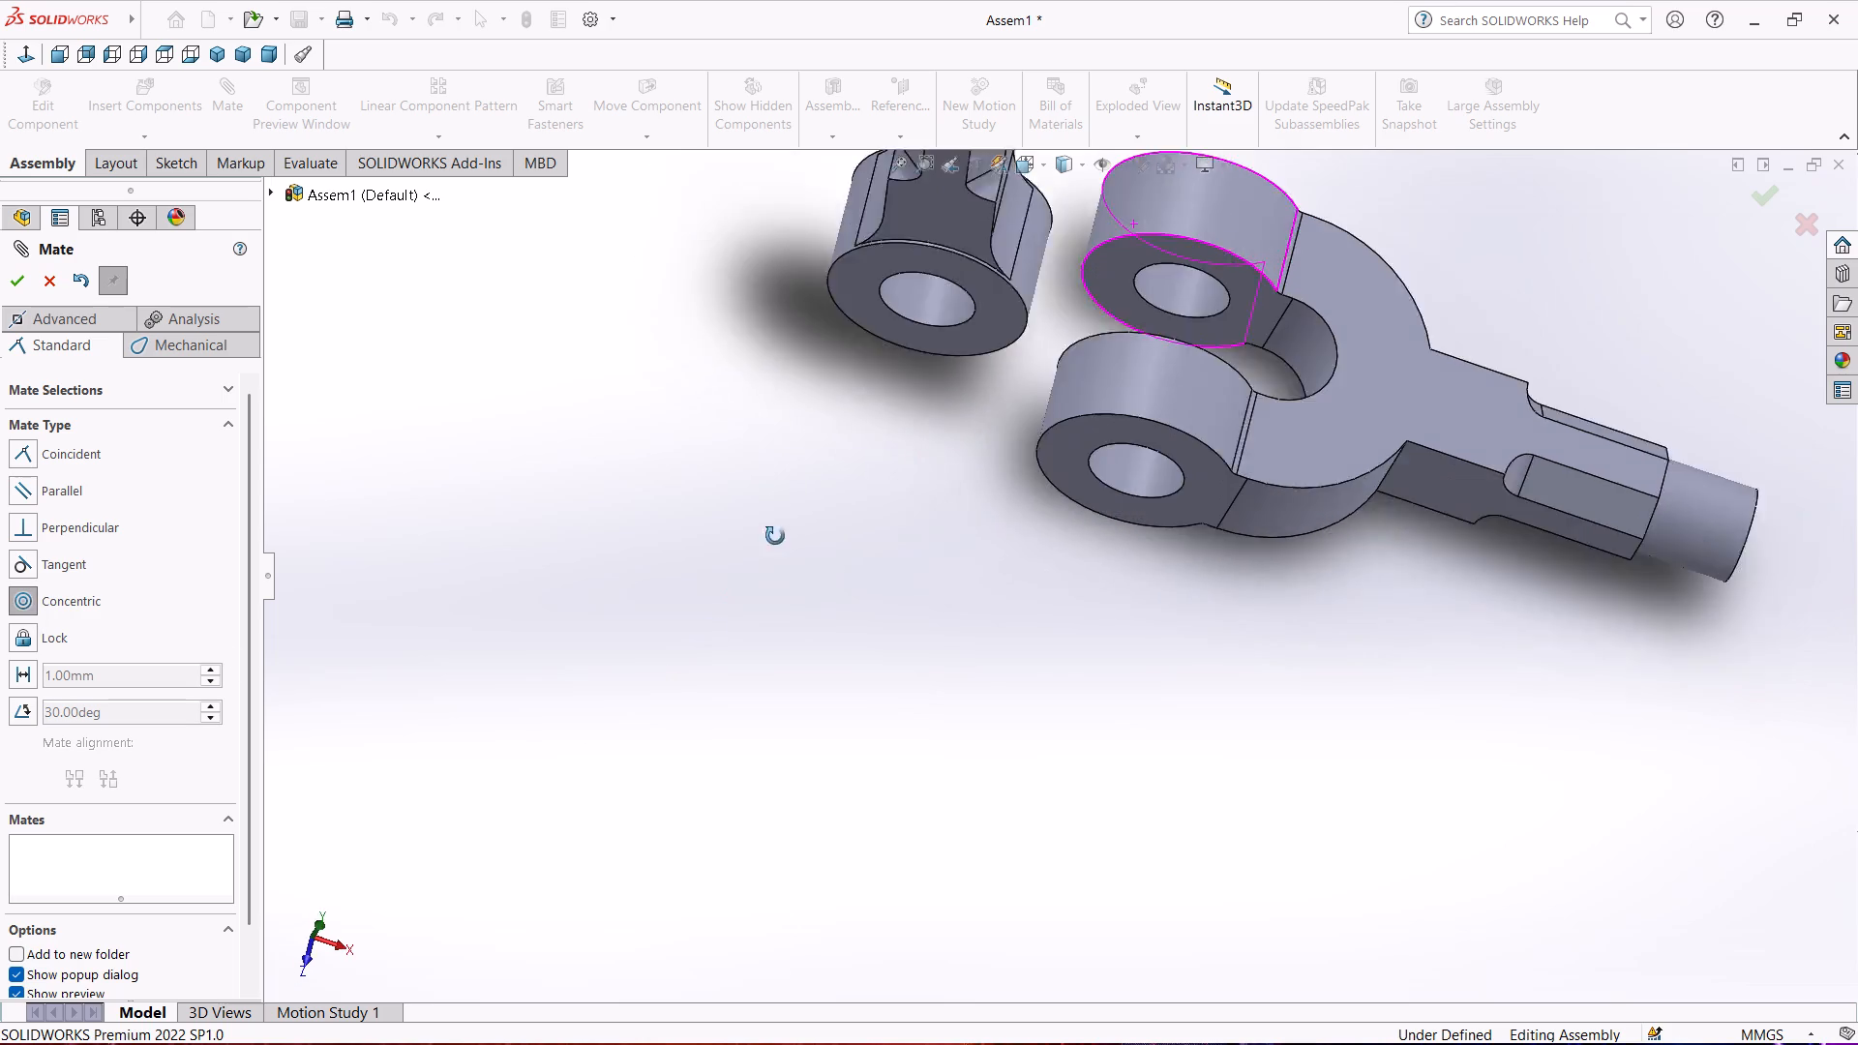
middle_click_drag(775, 536, 803, 490)
left_click(943, 290)
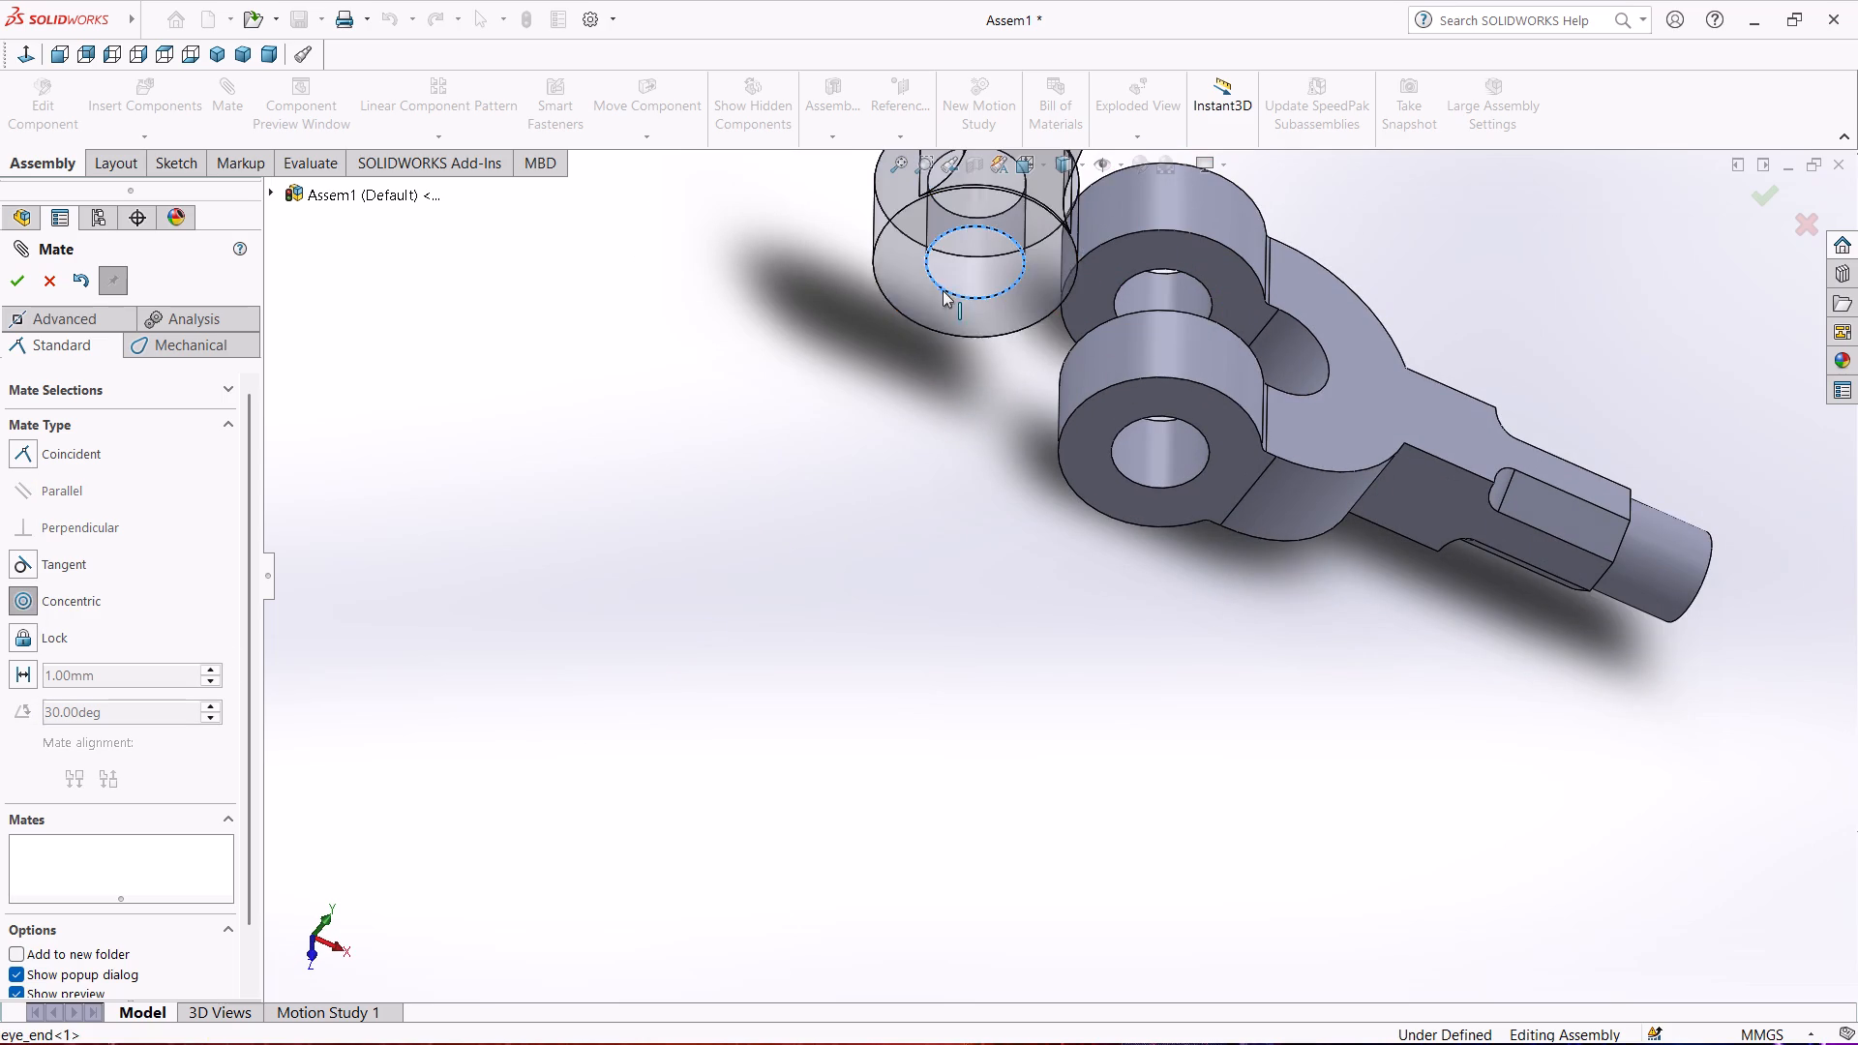
left_click(1123, 472)
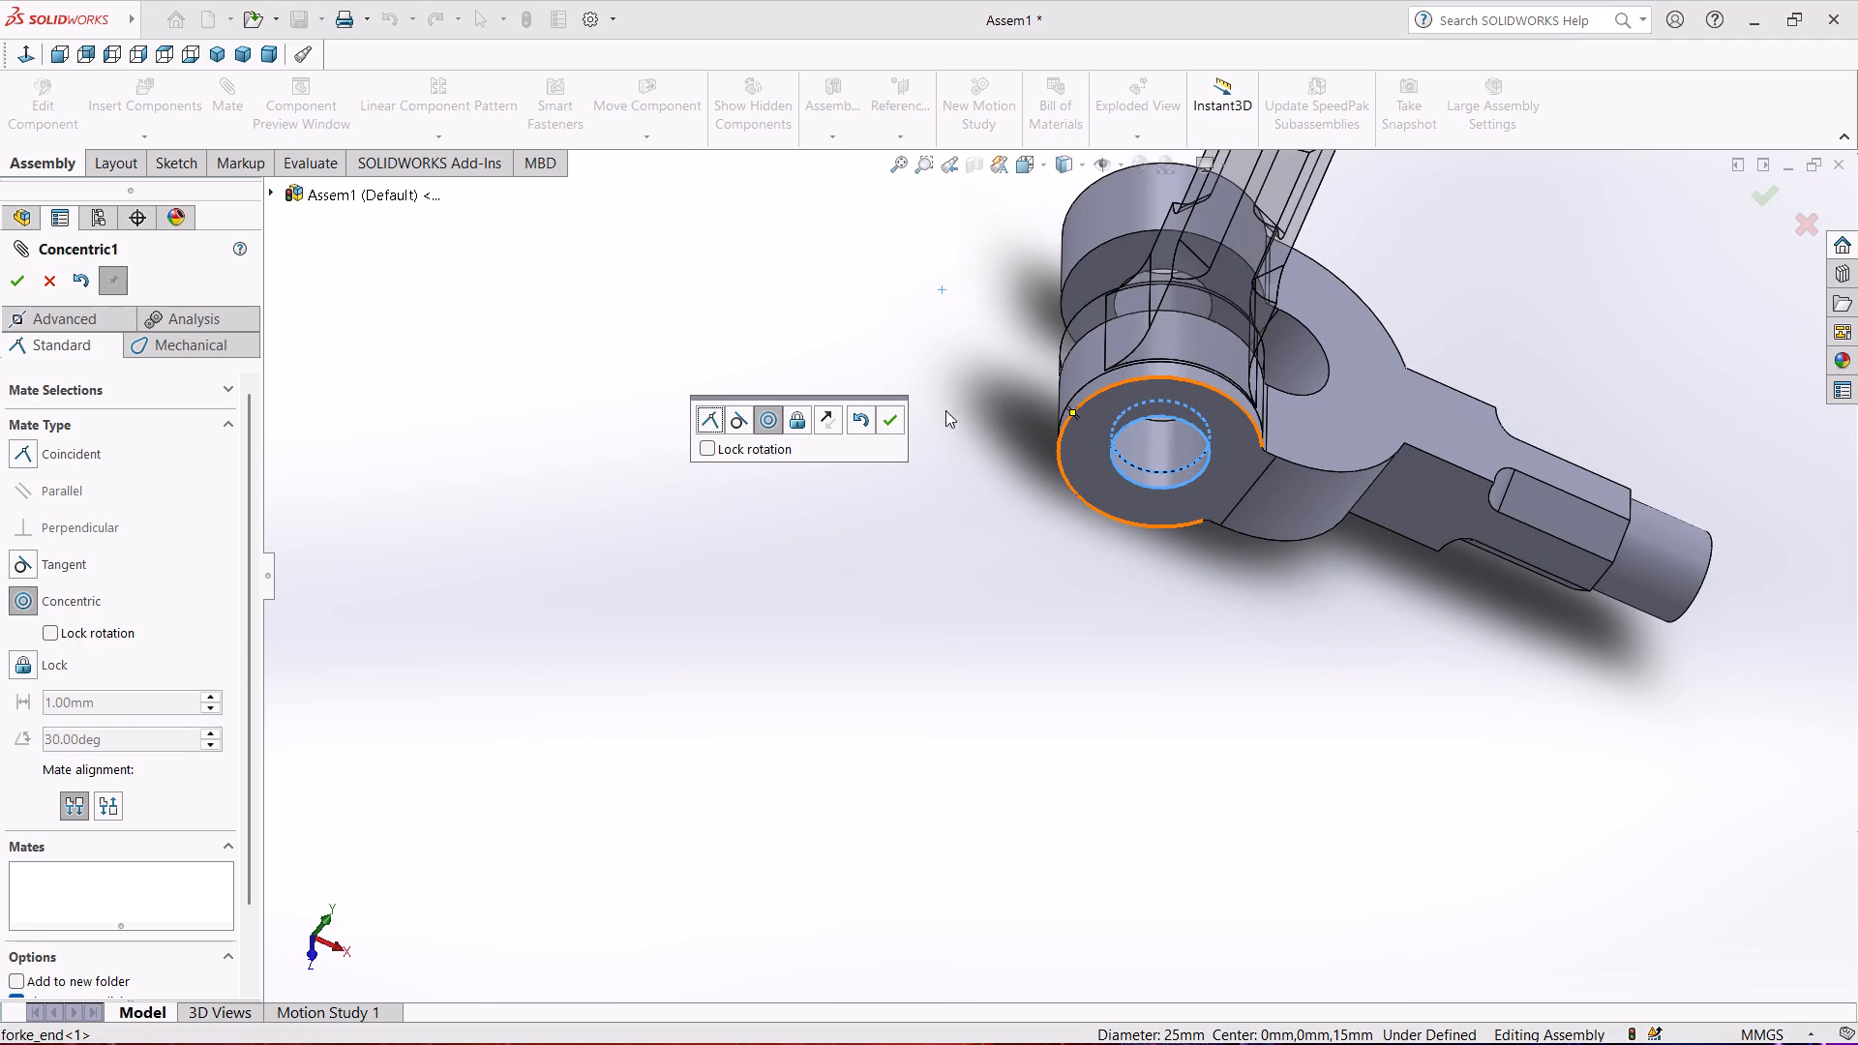
left_click(895, 417)
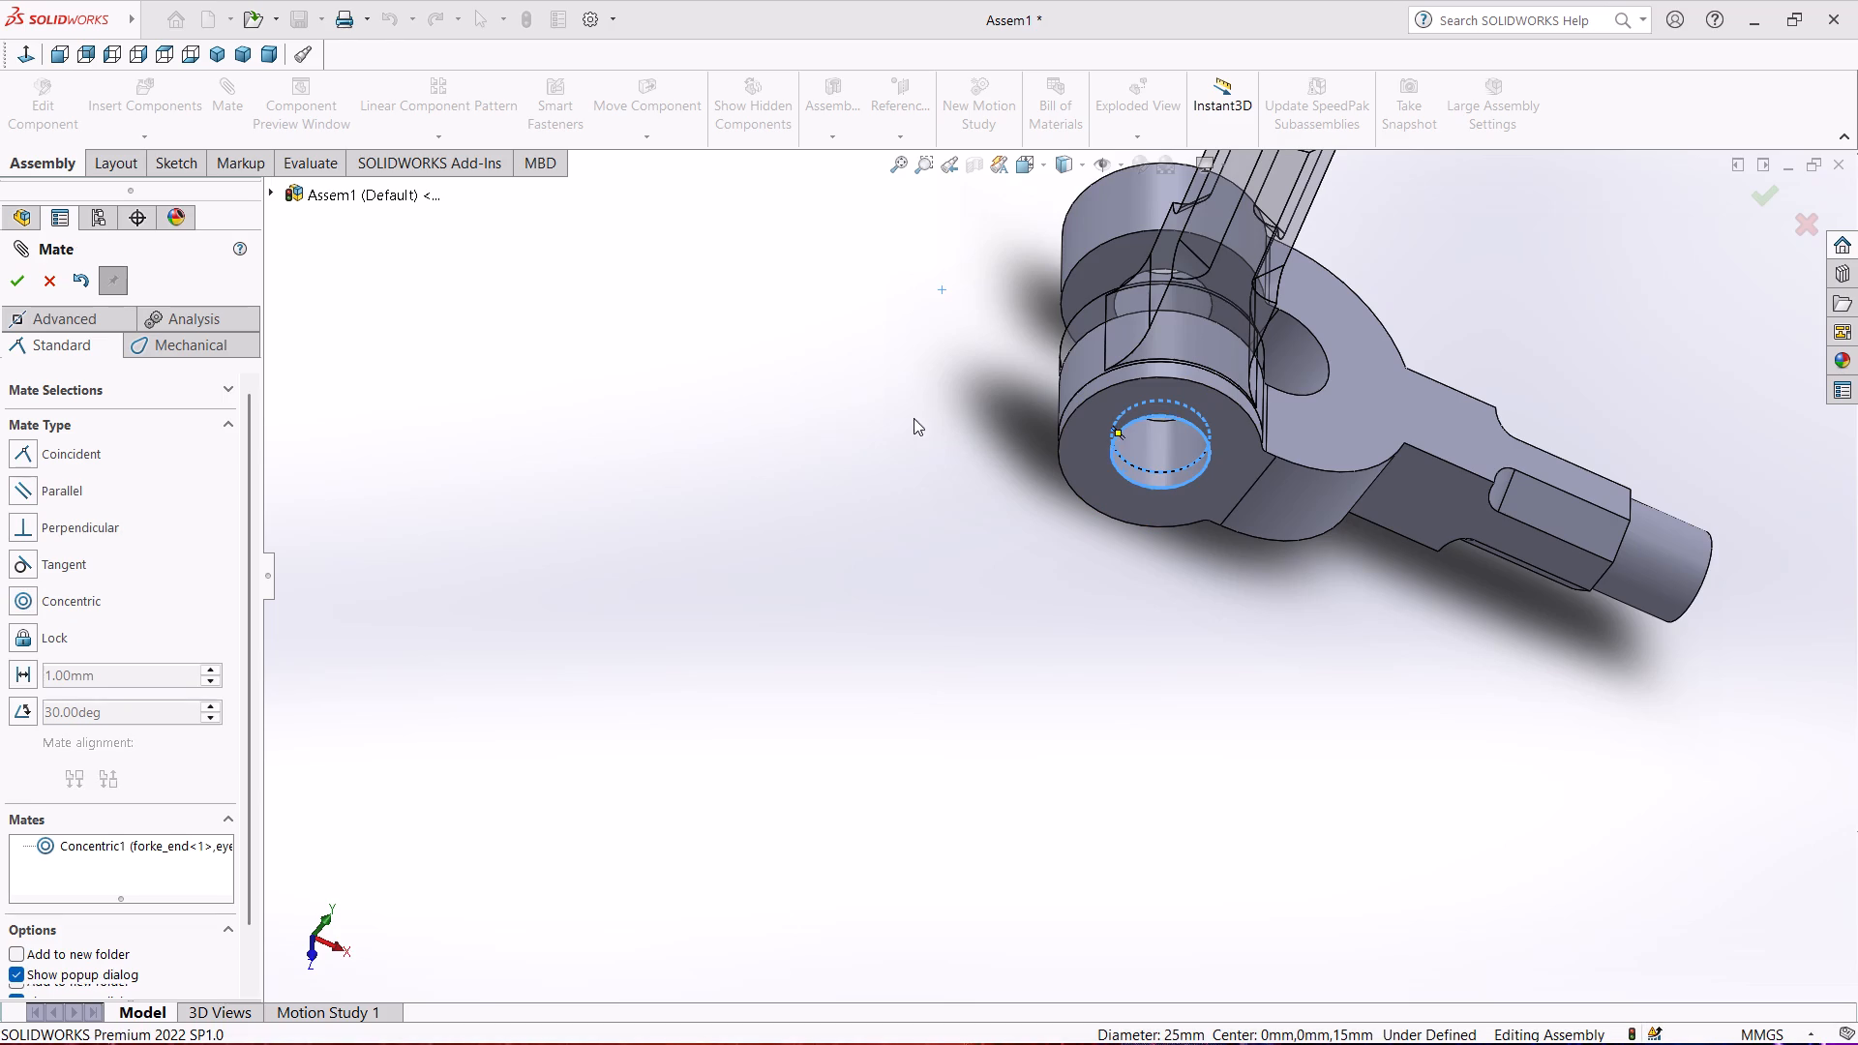
Slide the eye_end along the shared hole axis away from the fork's front eye toward its rear eye.
left_click_drag(1241, 298, 1224, 174)
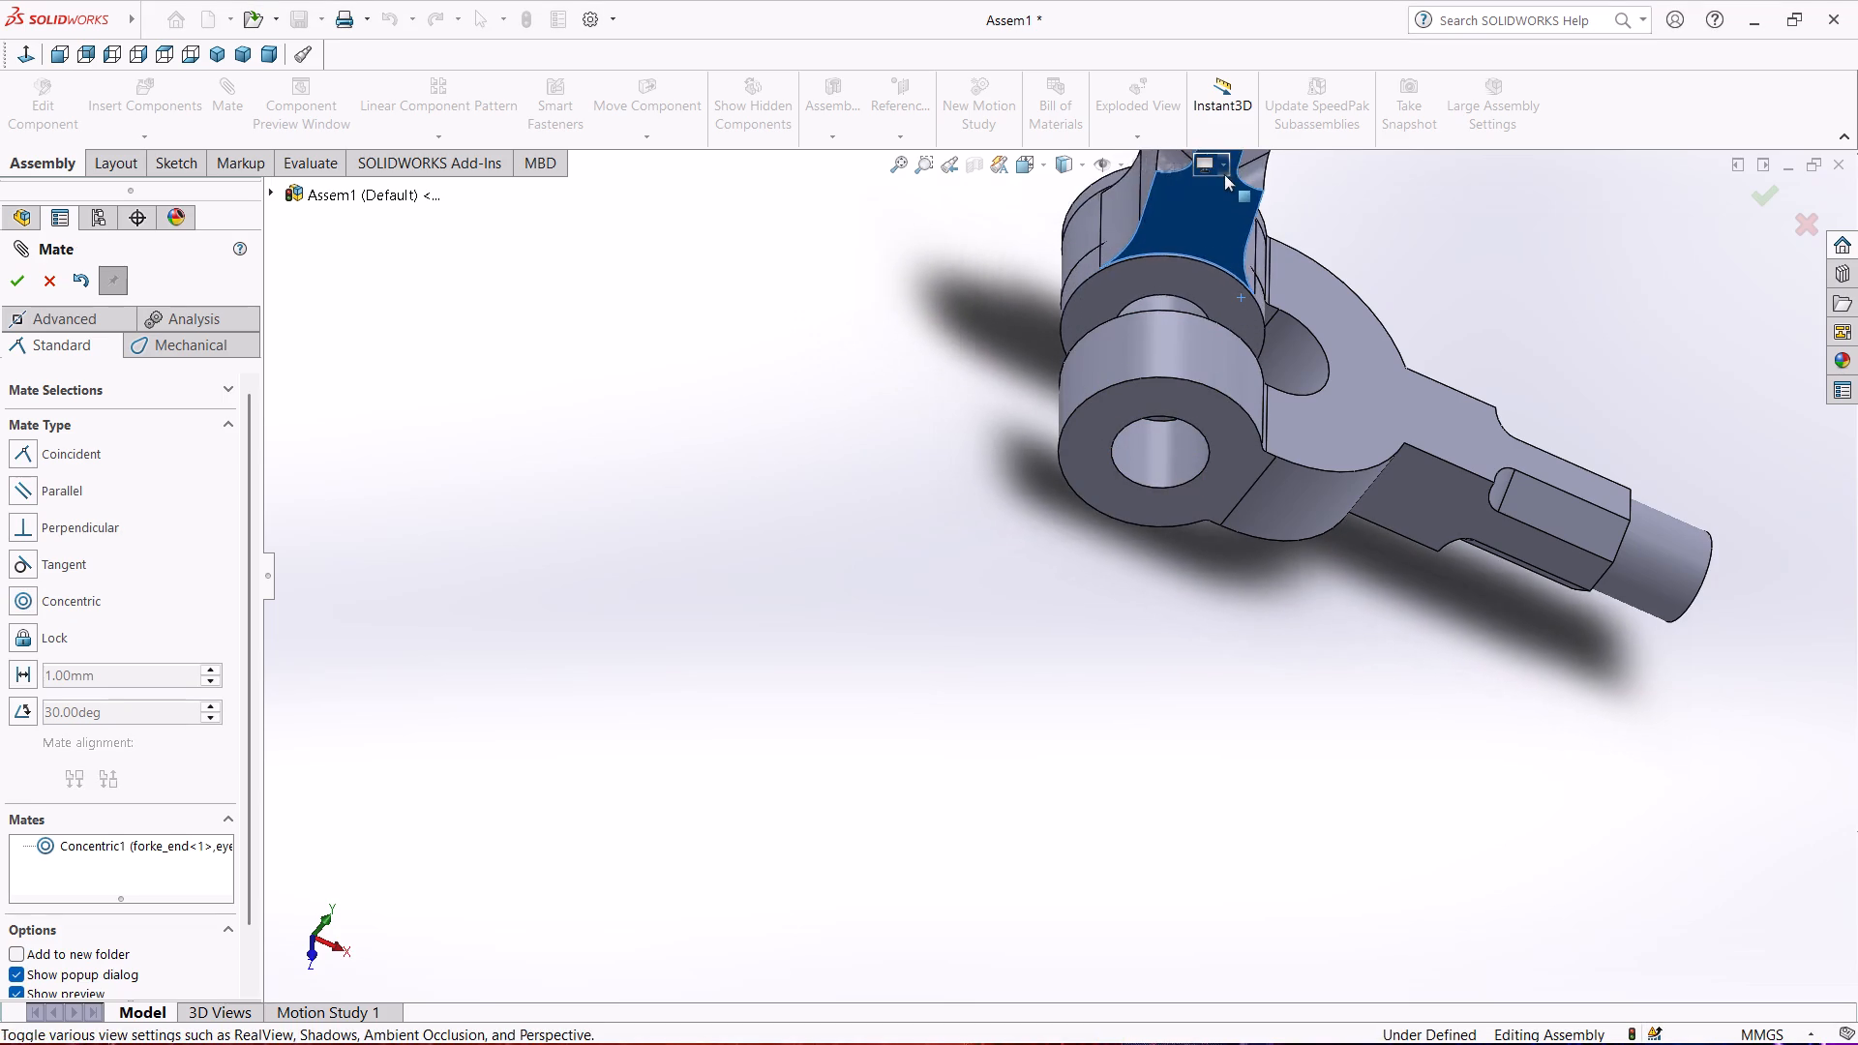
left_click_drag(1224, 174, 1252, 183)
scroll(1125, 417, "up", 3)
scroll(1214, 350, "down", 5)
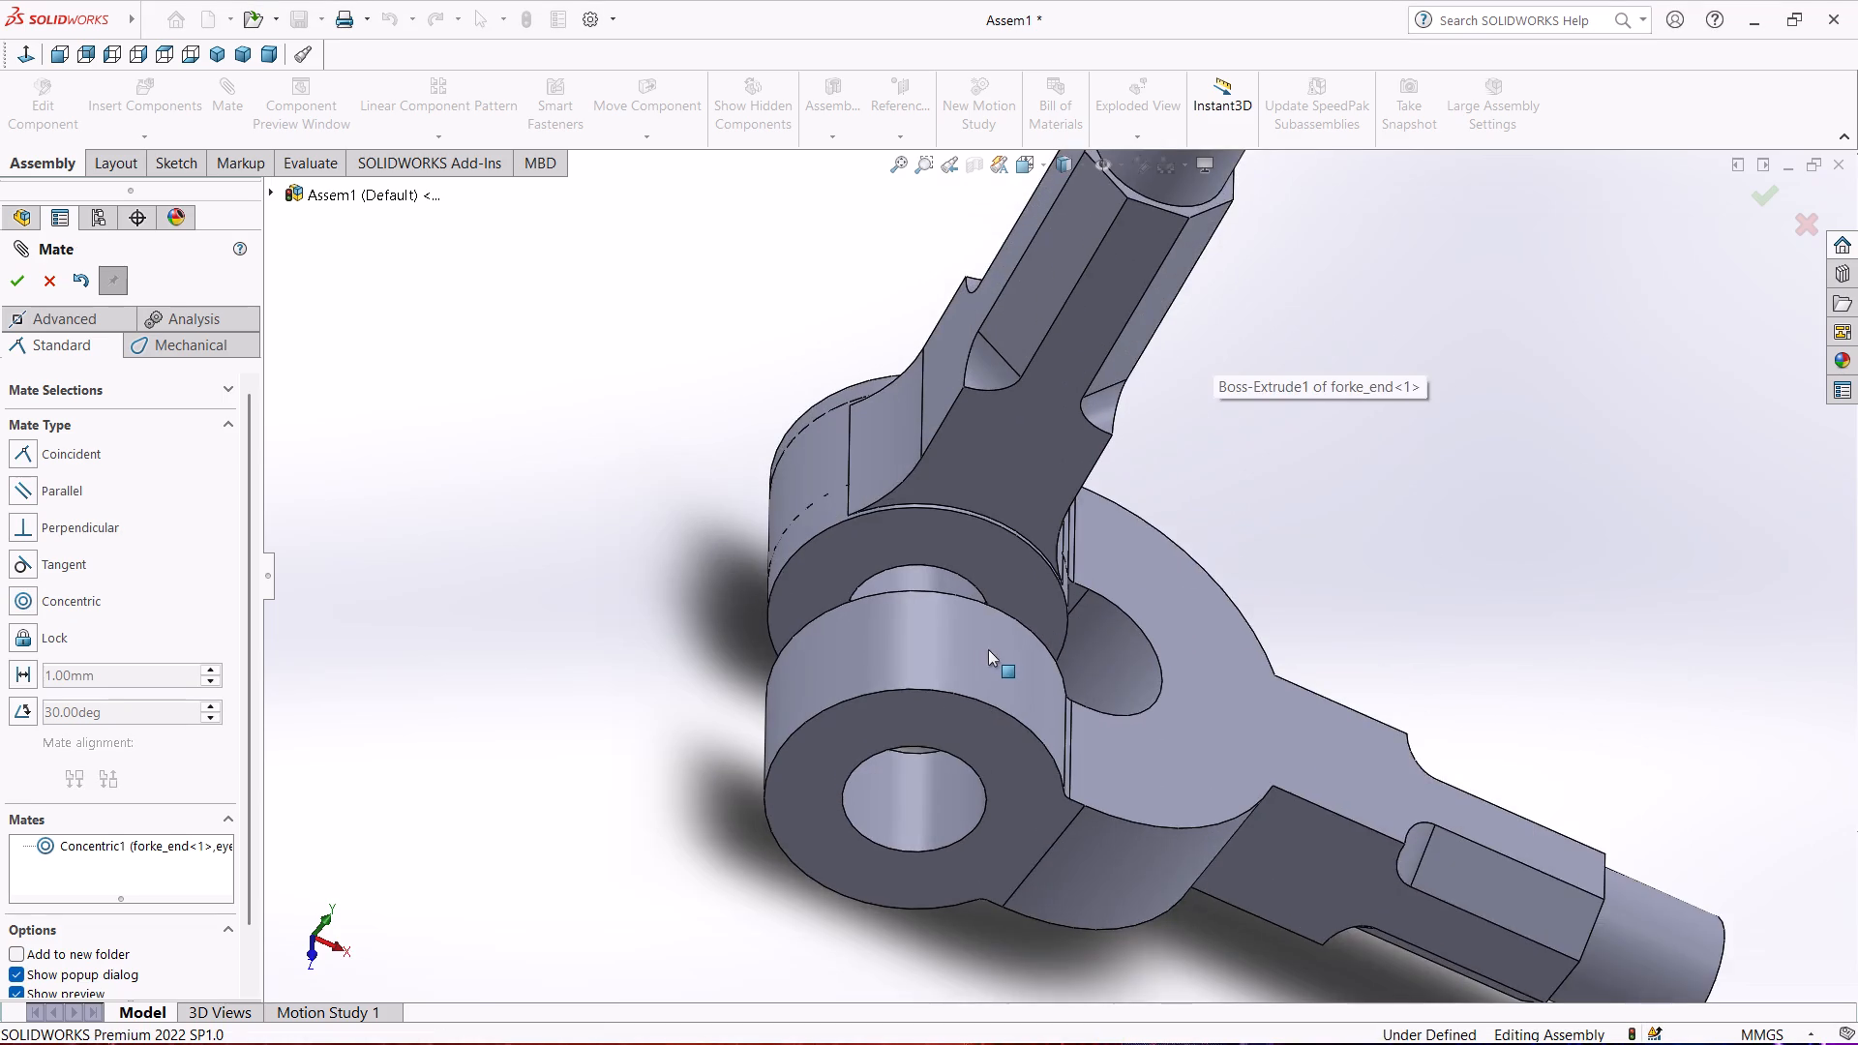
Add a Coincident mate between the eye_end's flat eye face and the inner face of the fork's front eye.
scroll(980, 651, "down", 2)
middle_click_drag(821, 572, 878, 750)
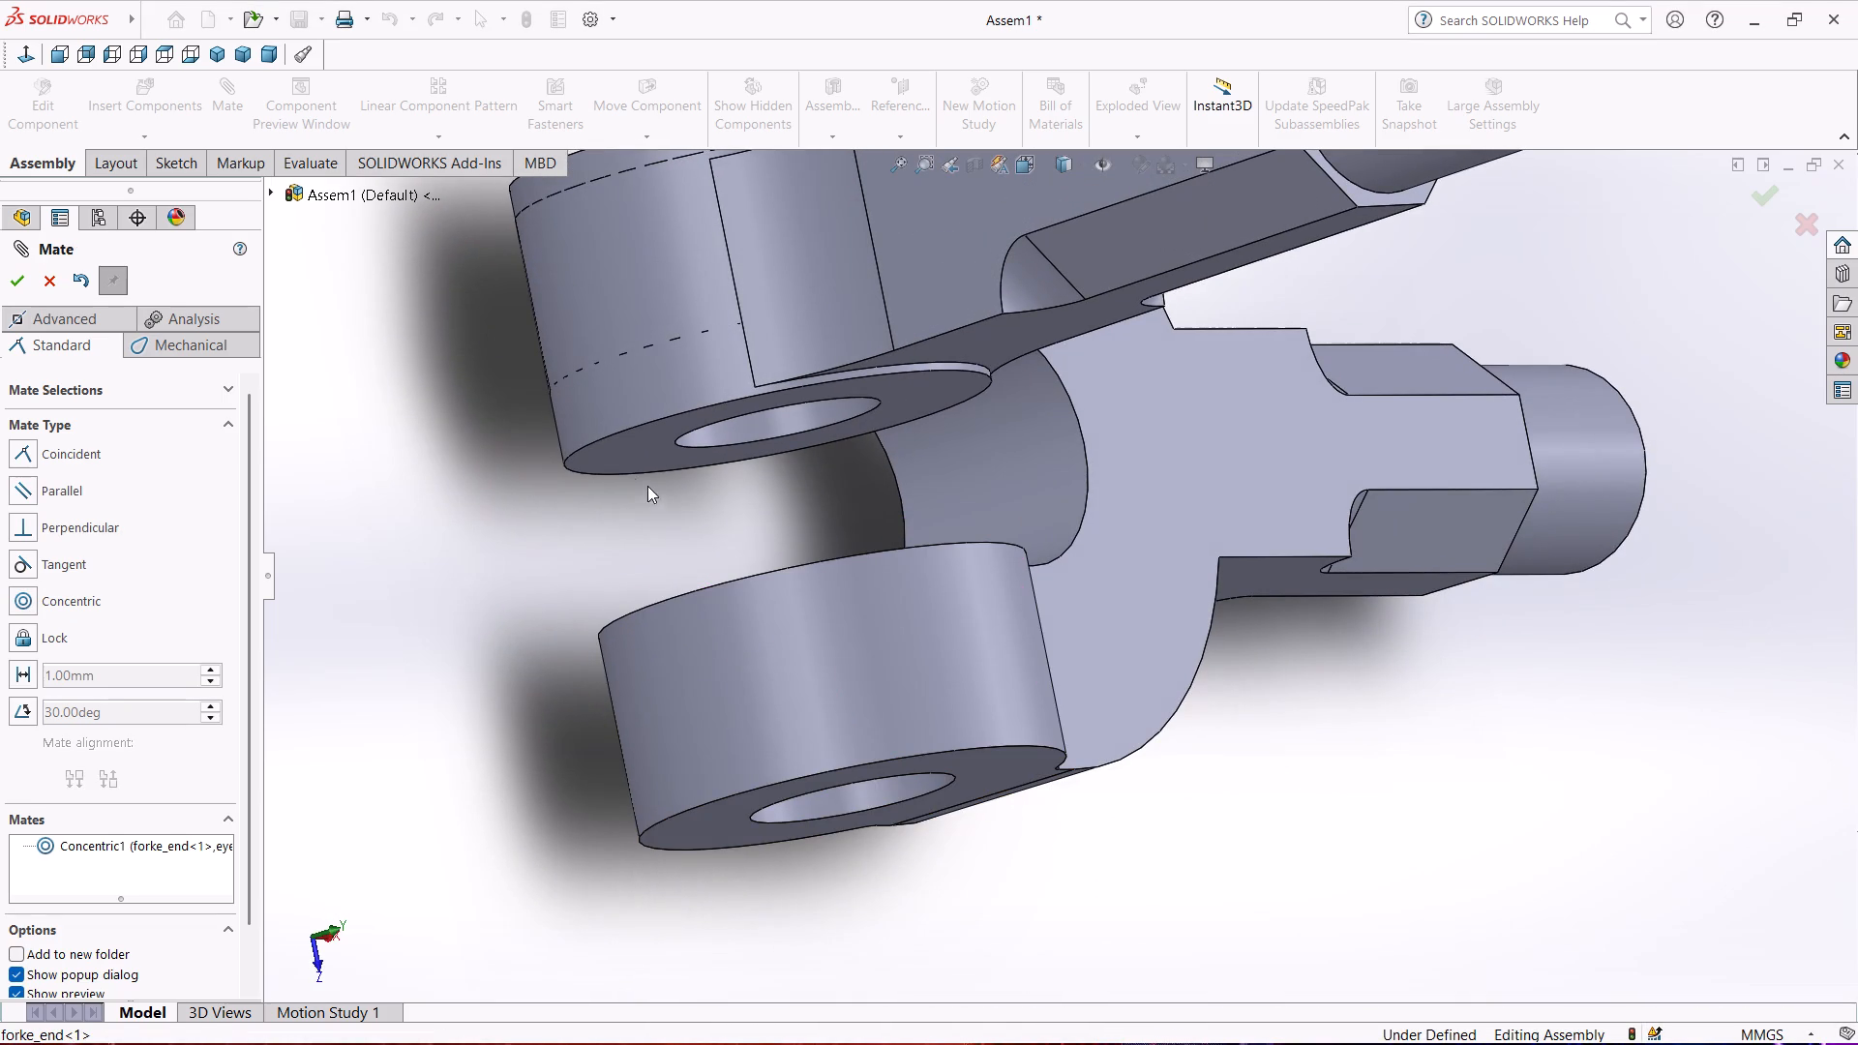
left_click(657, 437)
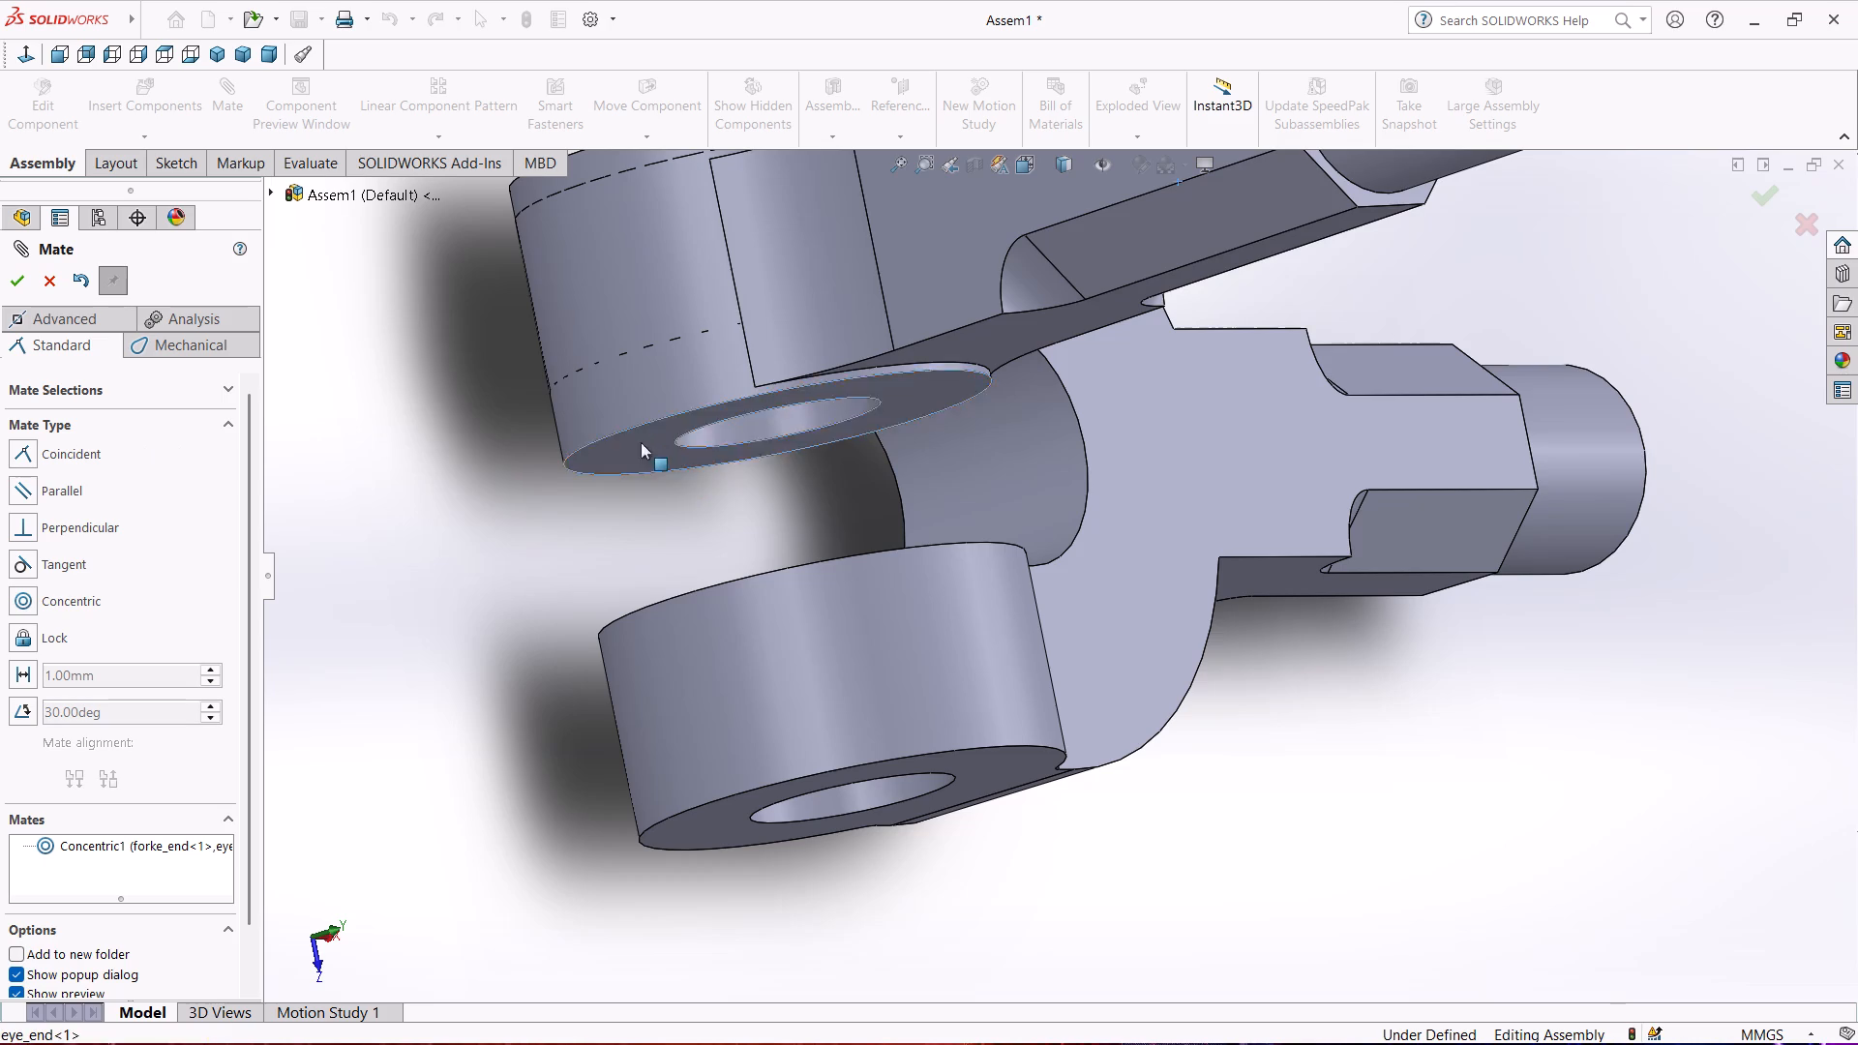
middle_click_drag(450, 541, 513, 684)
left_click(644, 566)
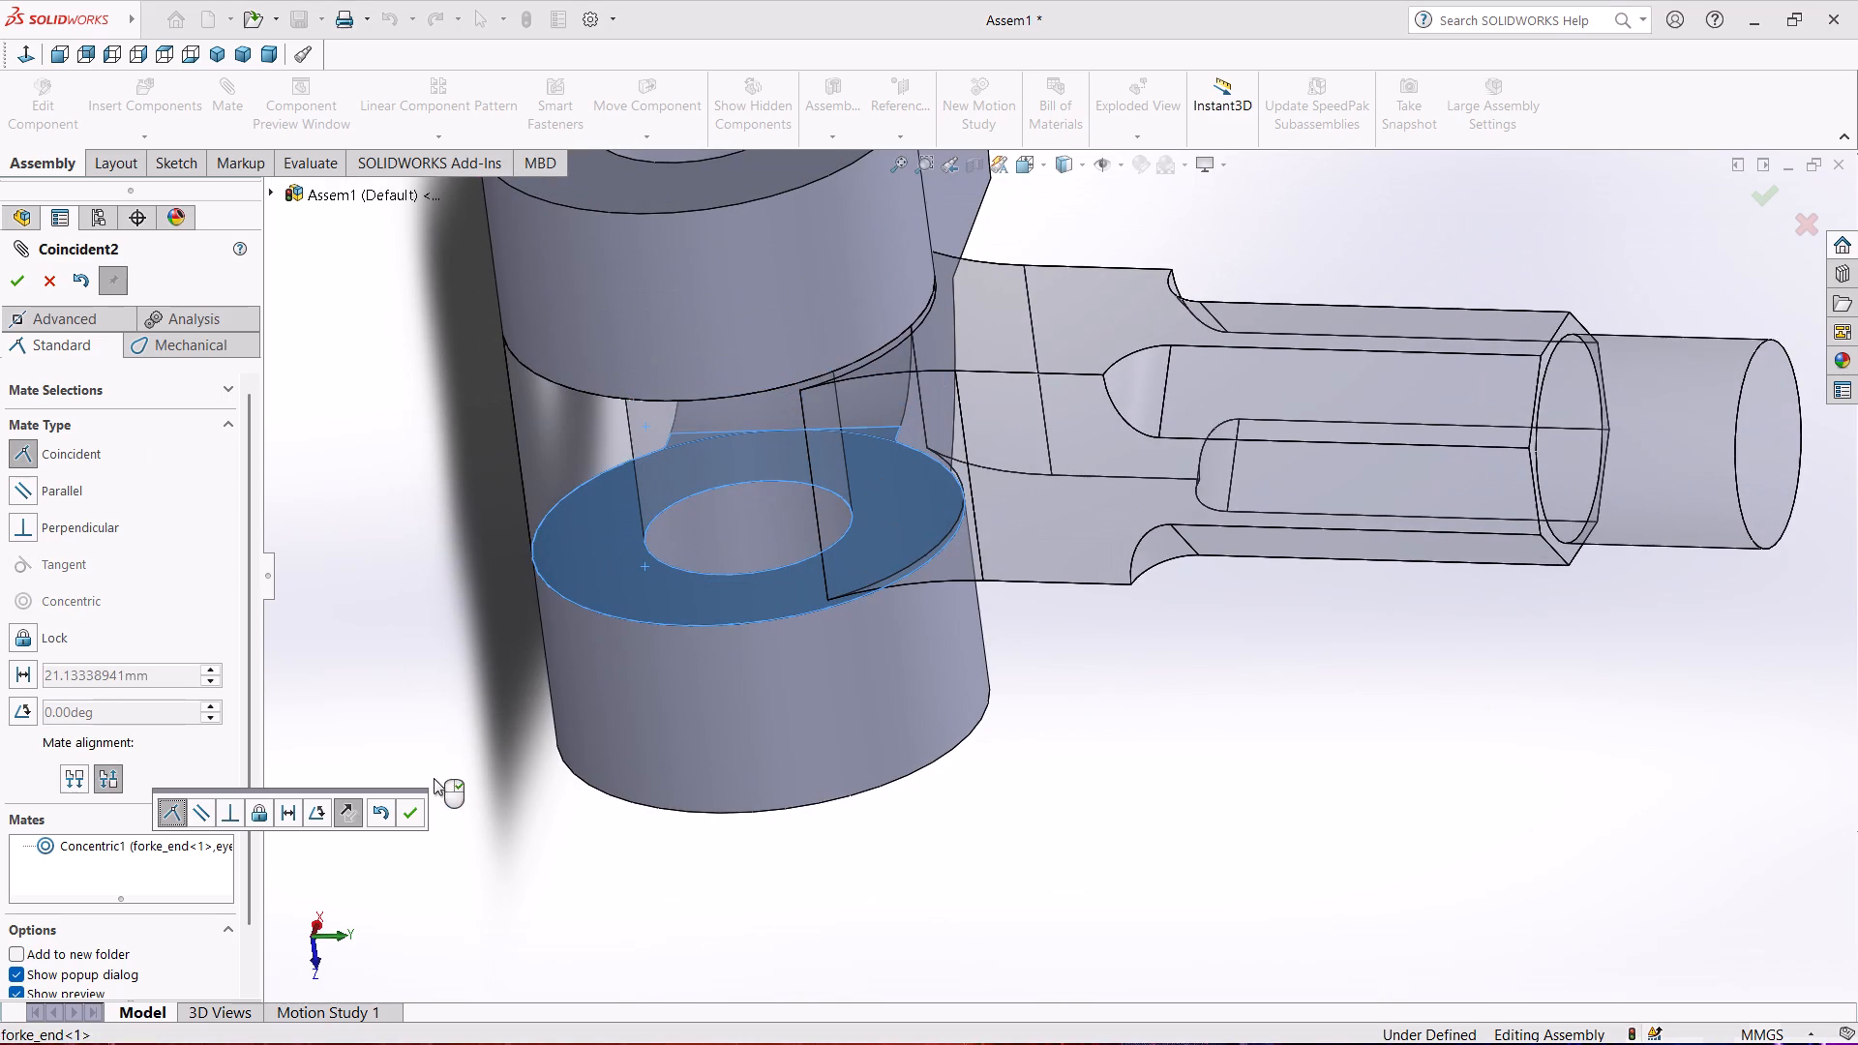
left_click(411, 808)
Swing the eye_end back and forth about the shared hole axis to examine its rotation between the fork's eyes.
scroll(539, 726, "up", 2)
middle_click_drag(540, 717, 535, 699)
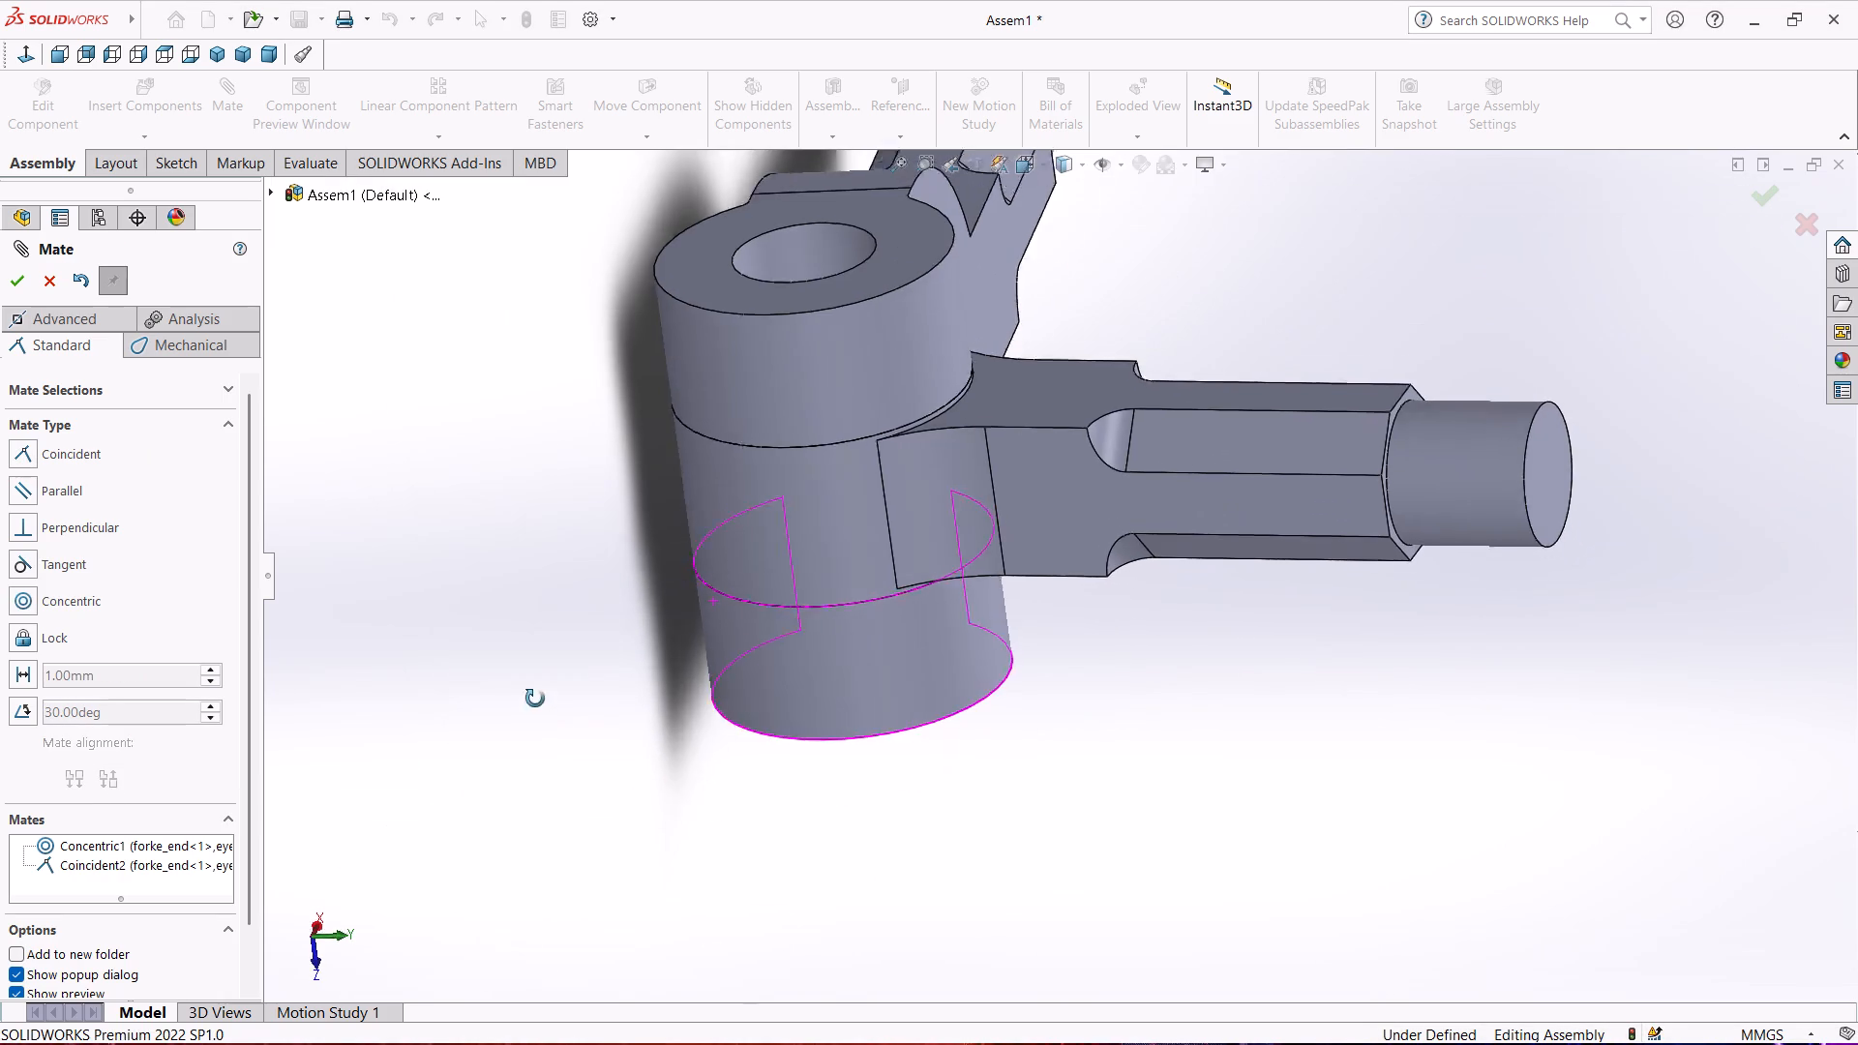
middle_click_drag(535, 699, 363, 673)
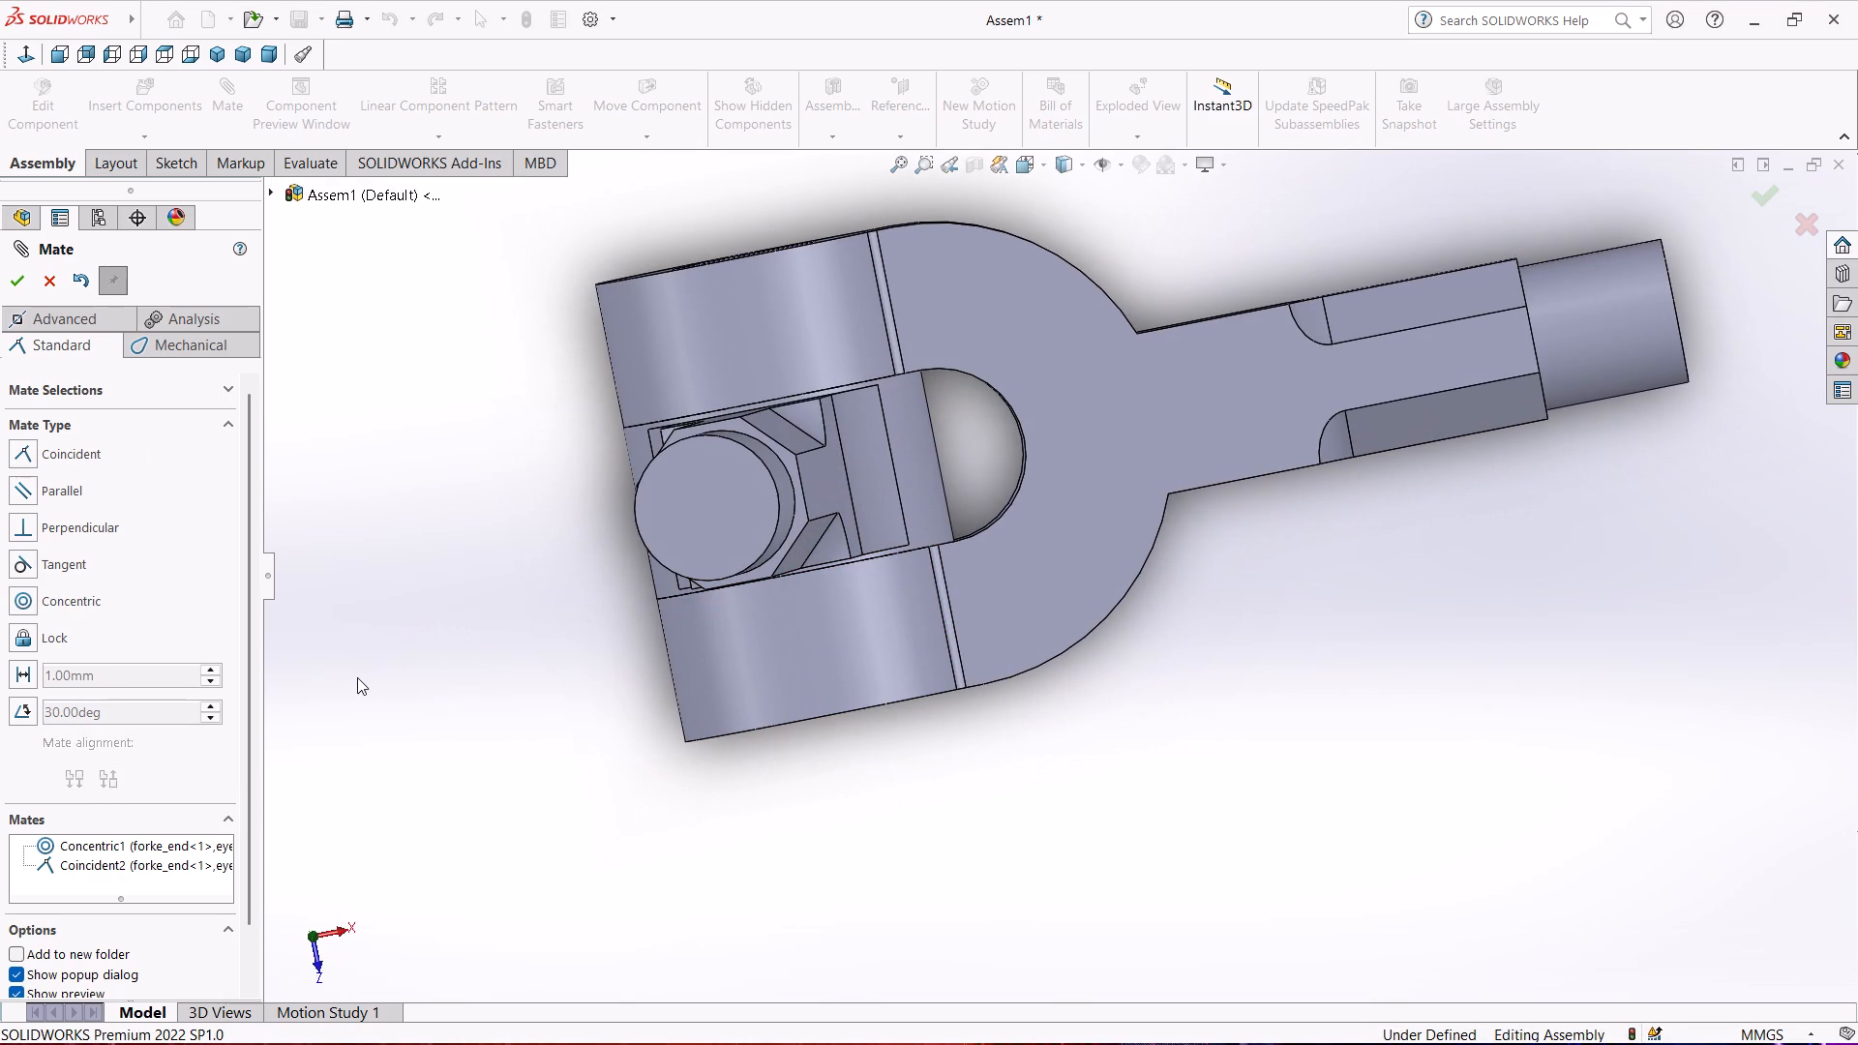
middle_click_drag(357, 677, 334, 597)
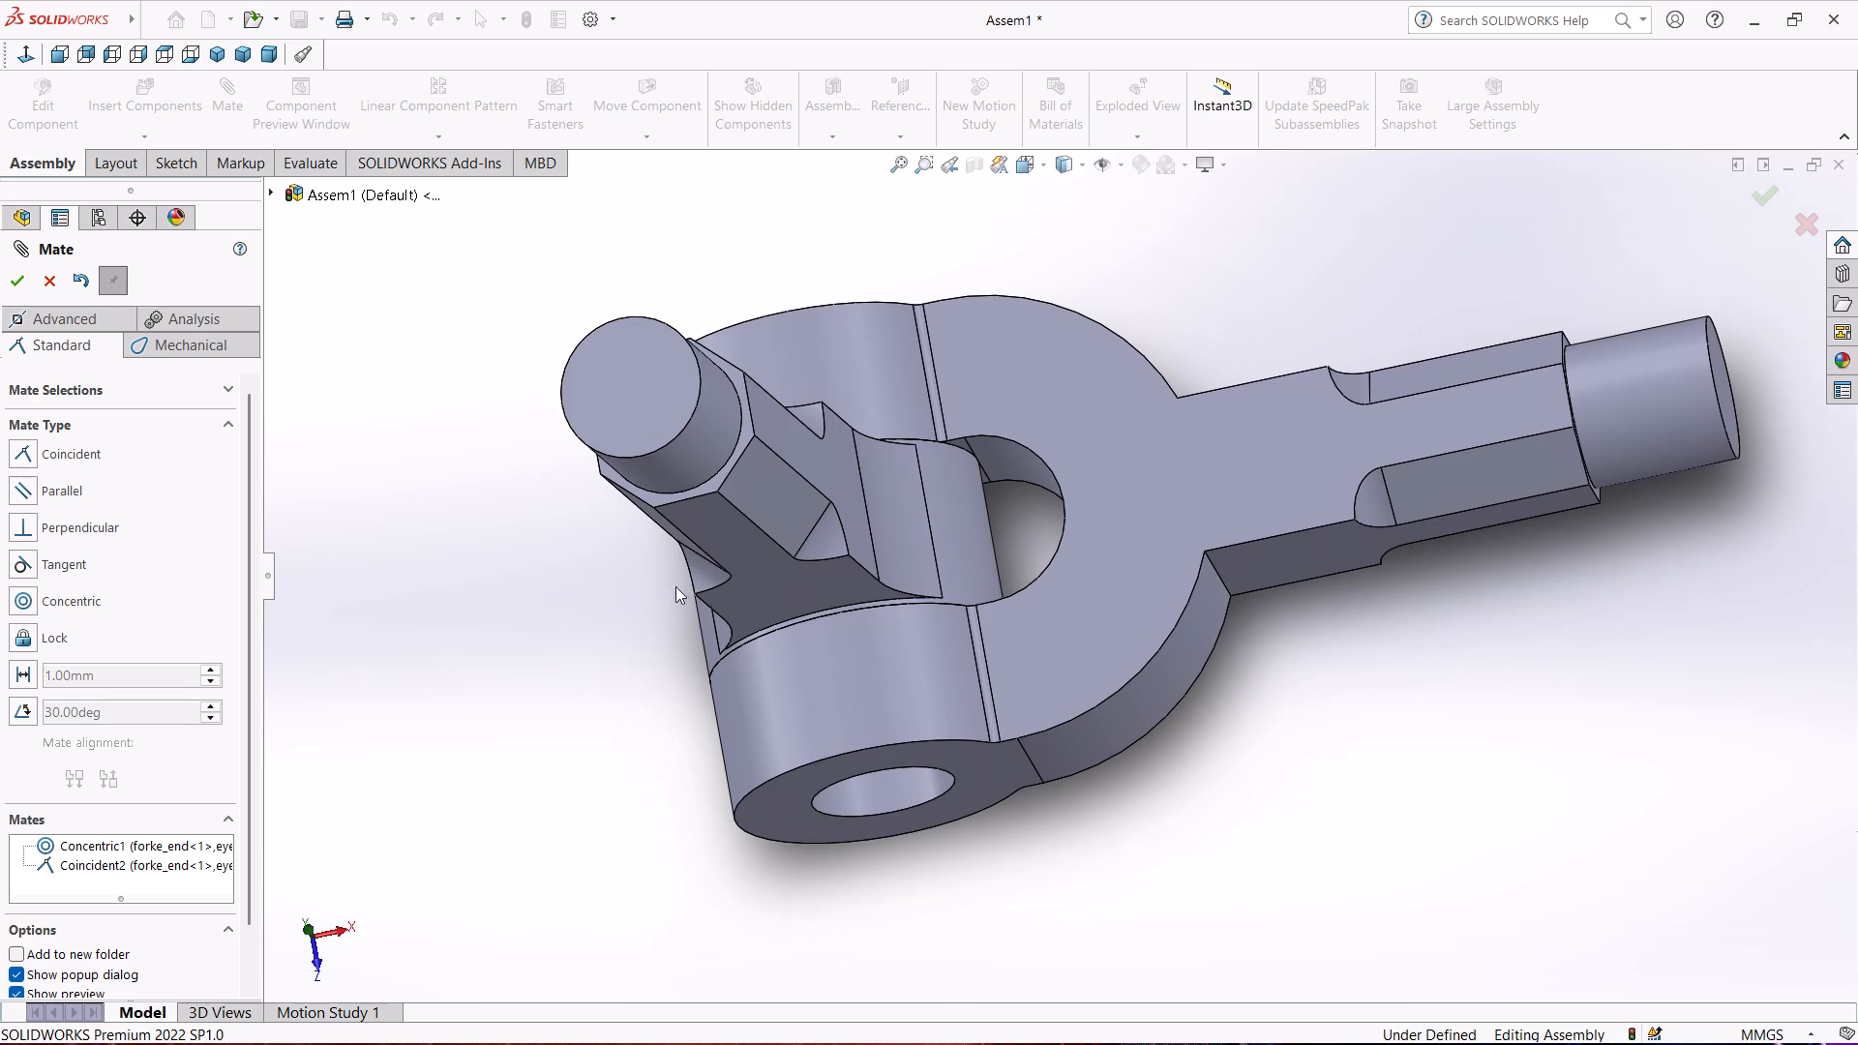
left_click_drag(752, 555, 863, 544)
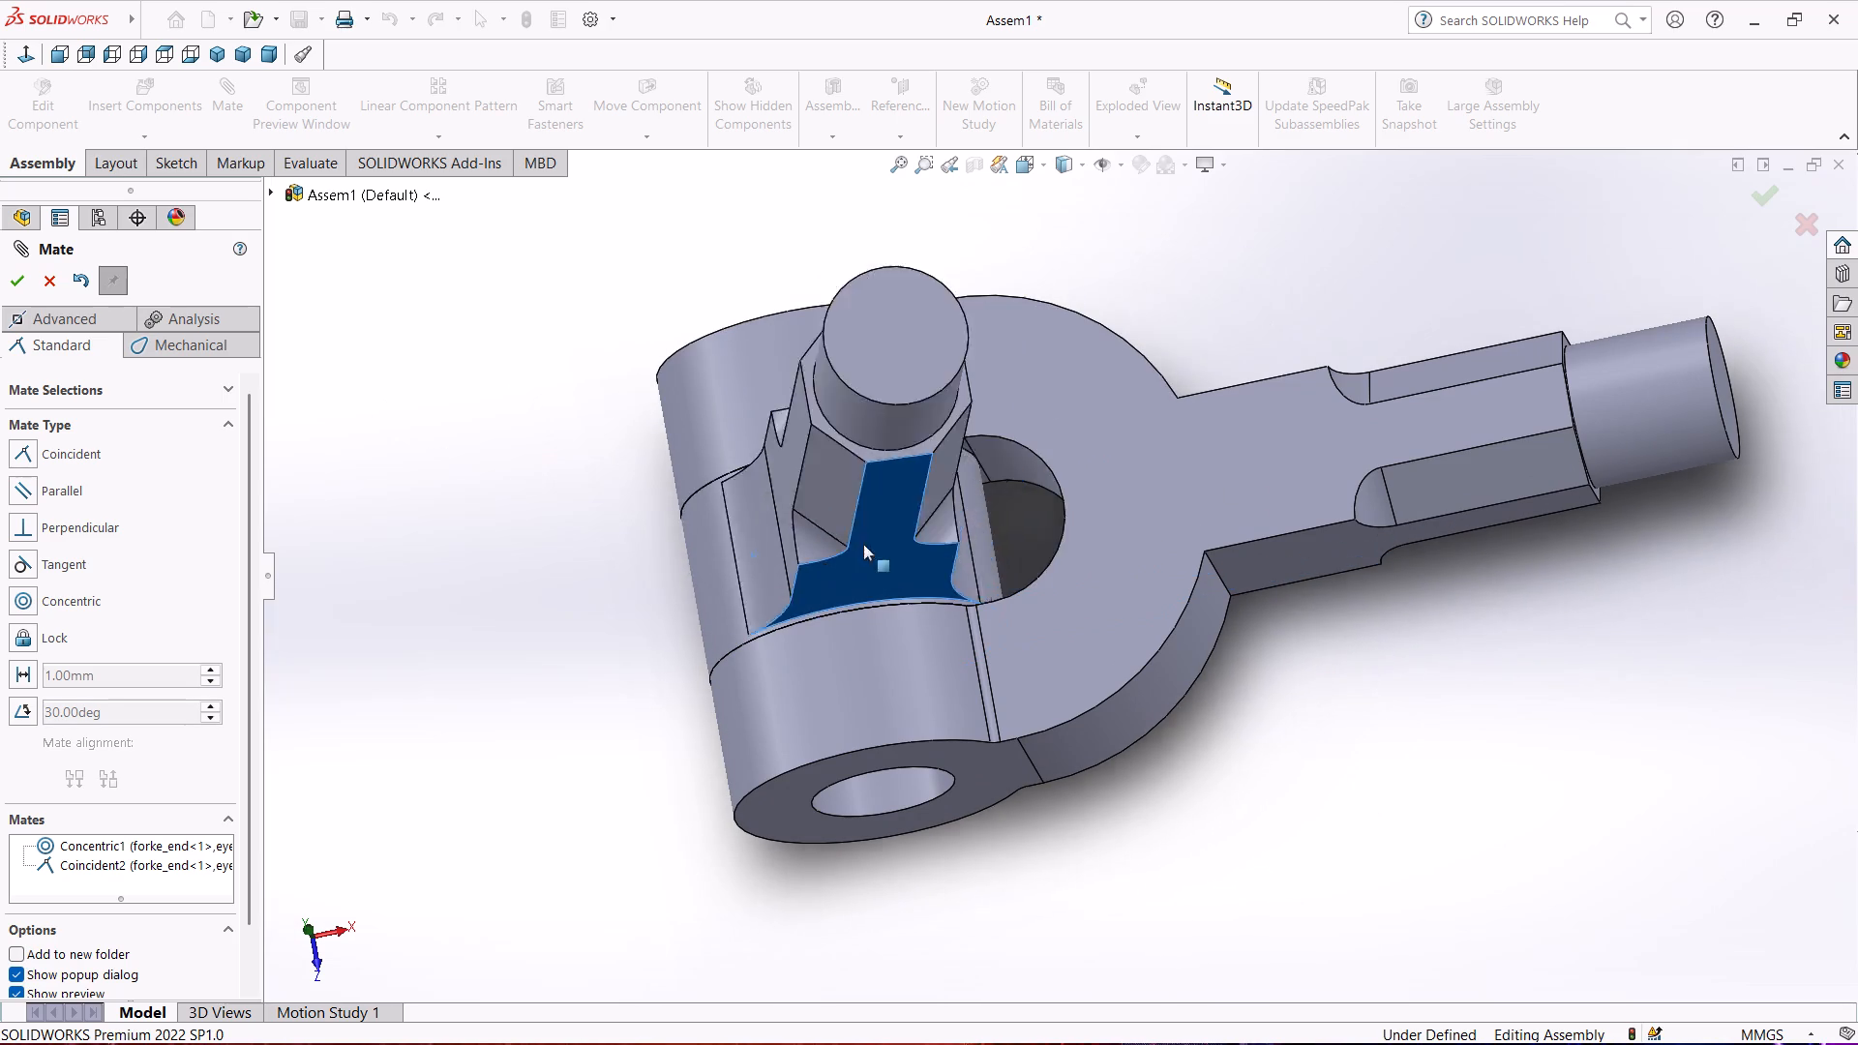
left_click_drag(863, 544, 758, 556)
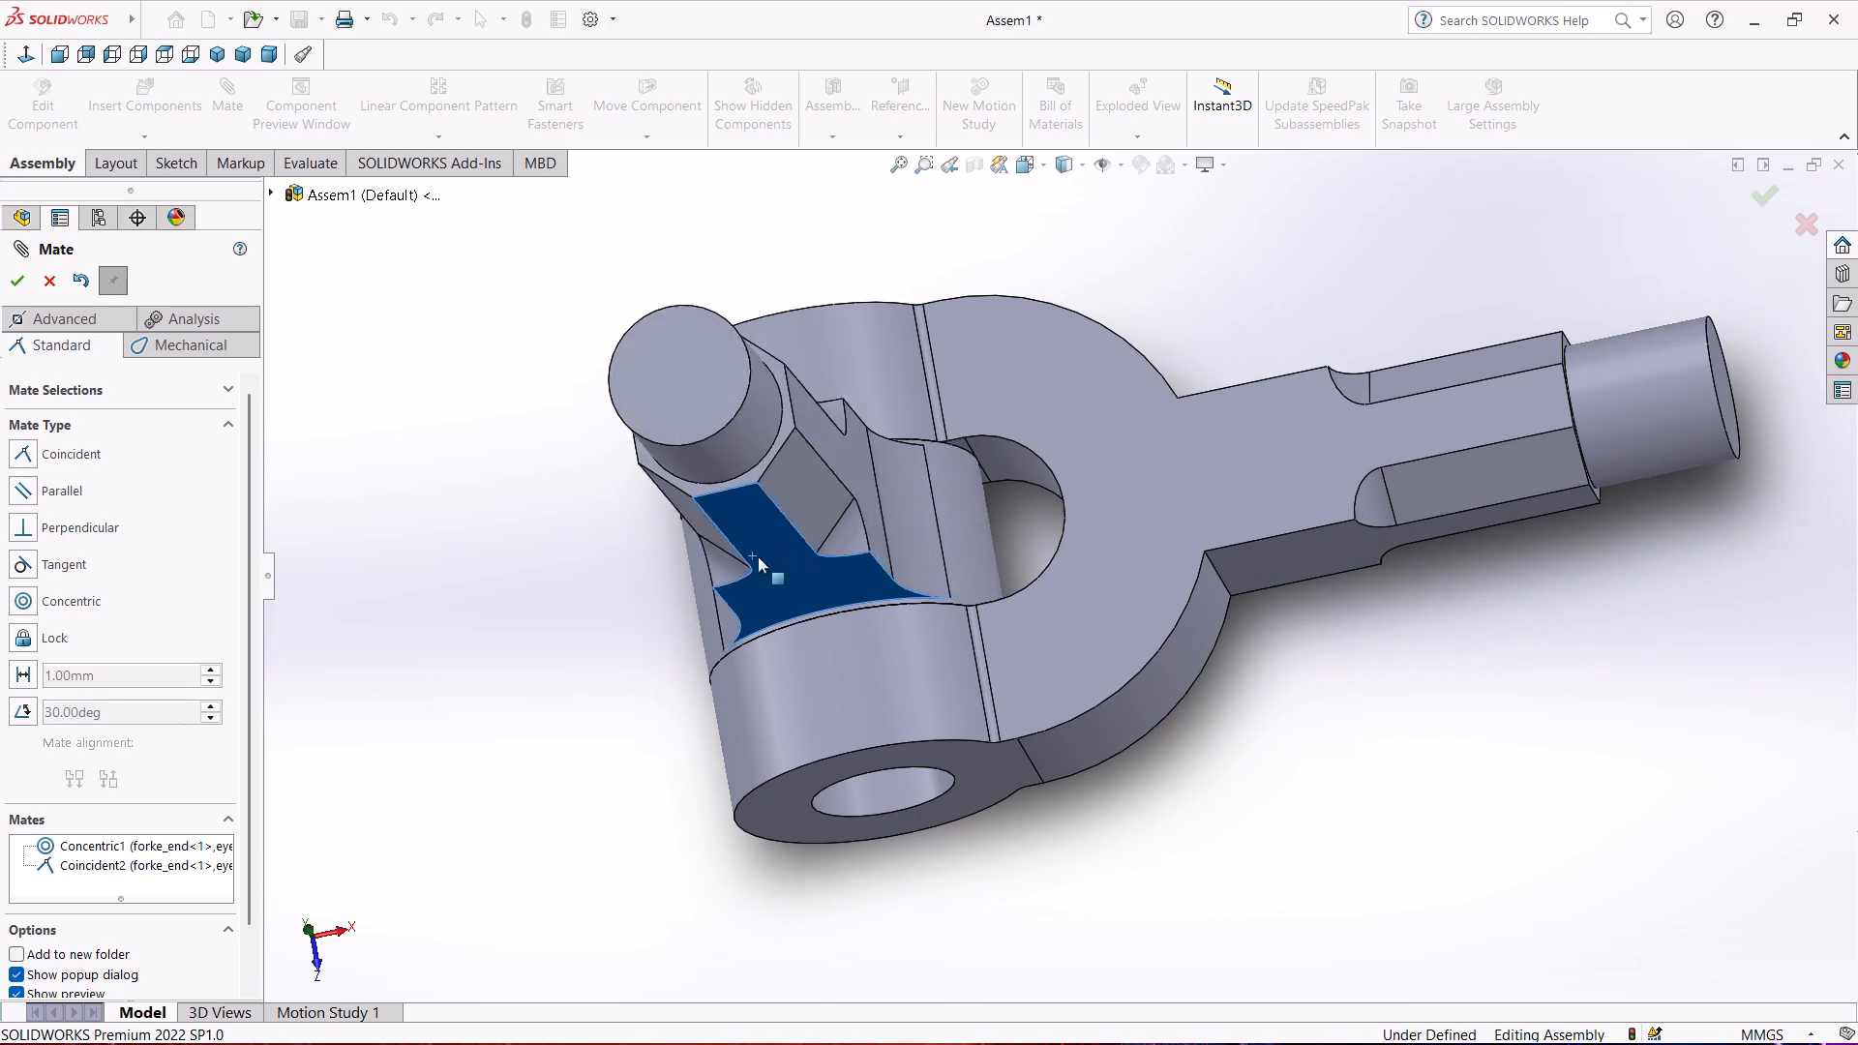
left_click_drag(758, 556, 1212, 436)
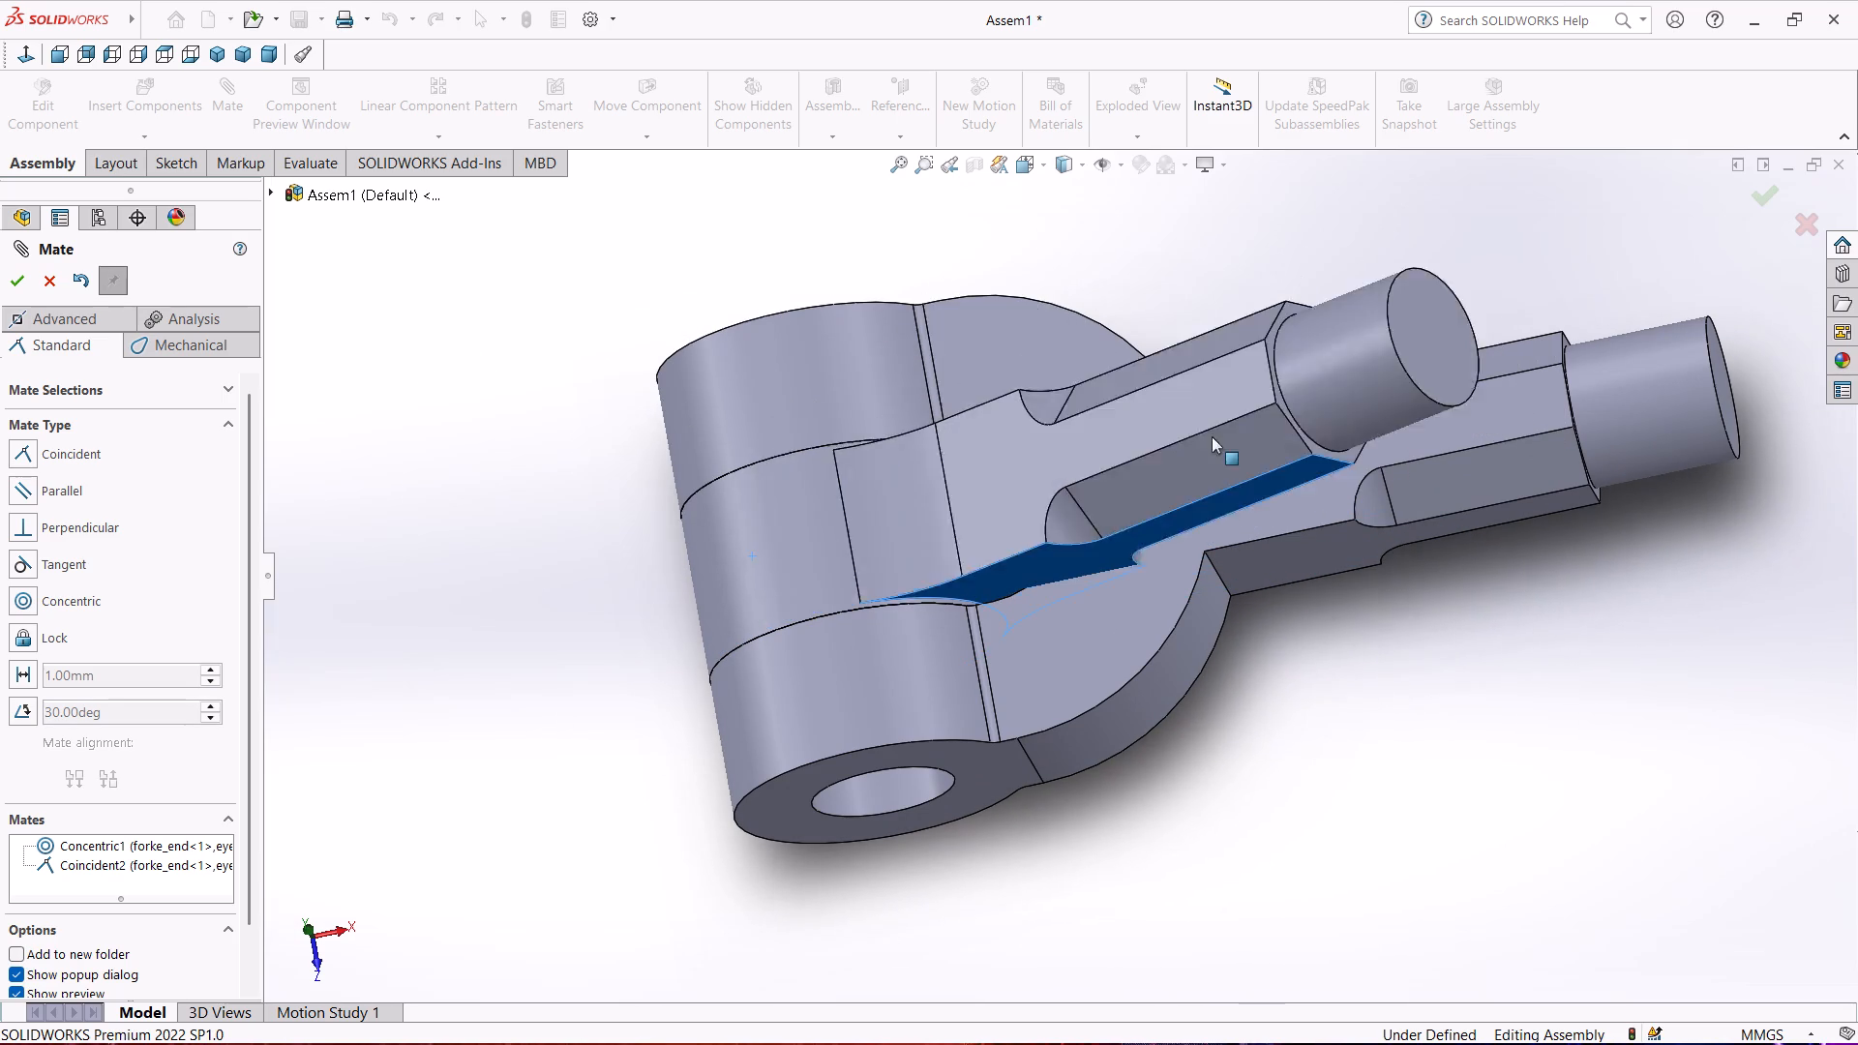
left_click_drag(1212, 436, 875, 532)
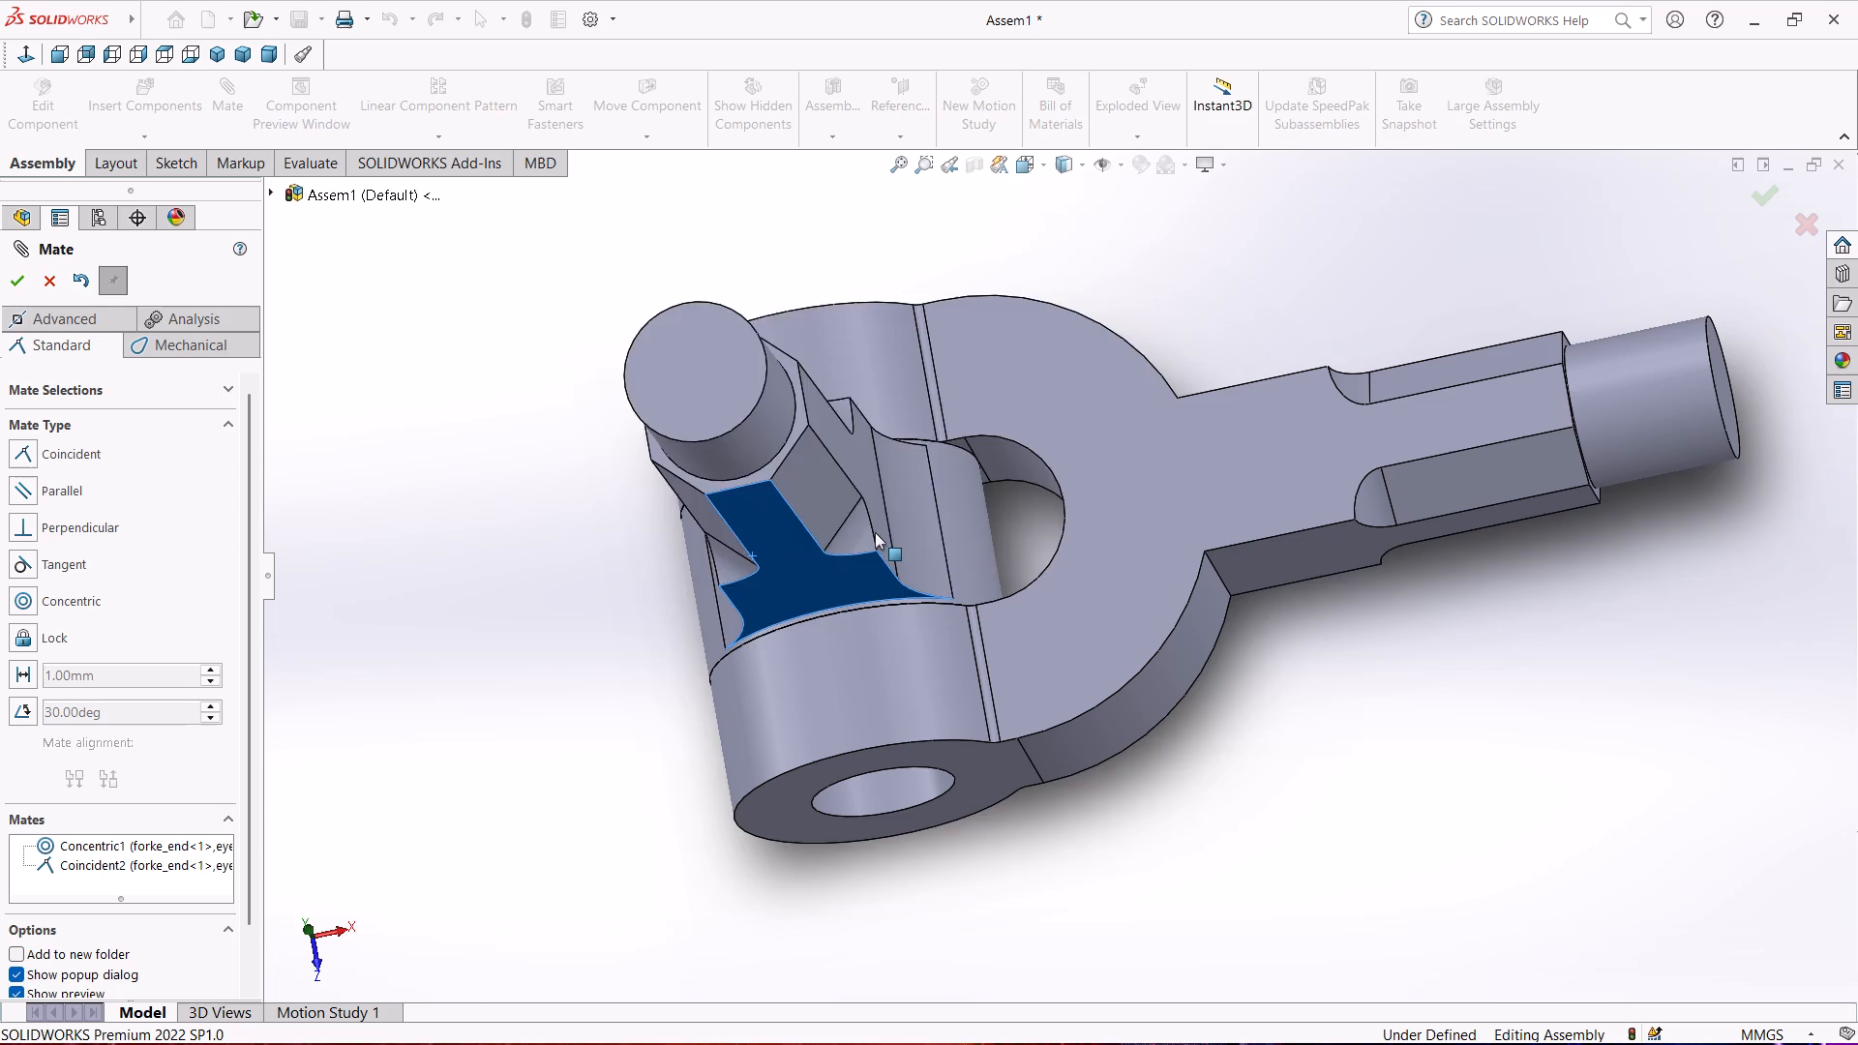
left_click_drag(875, 532, 700, 534)
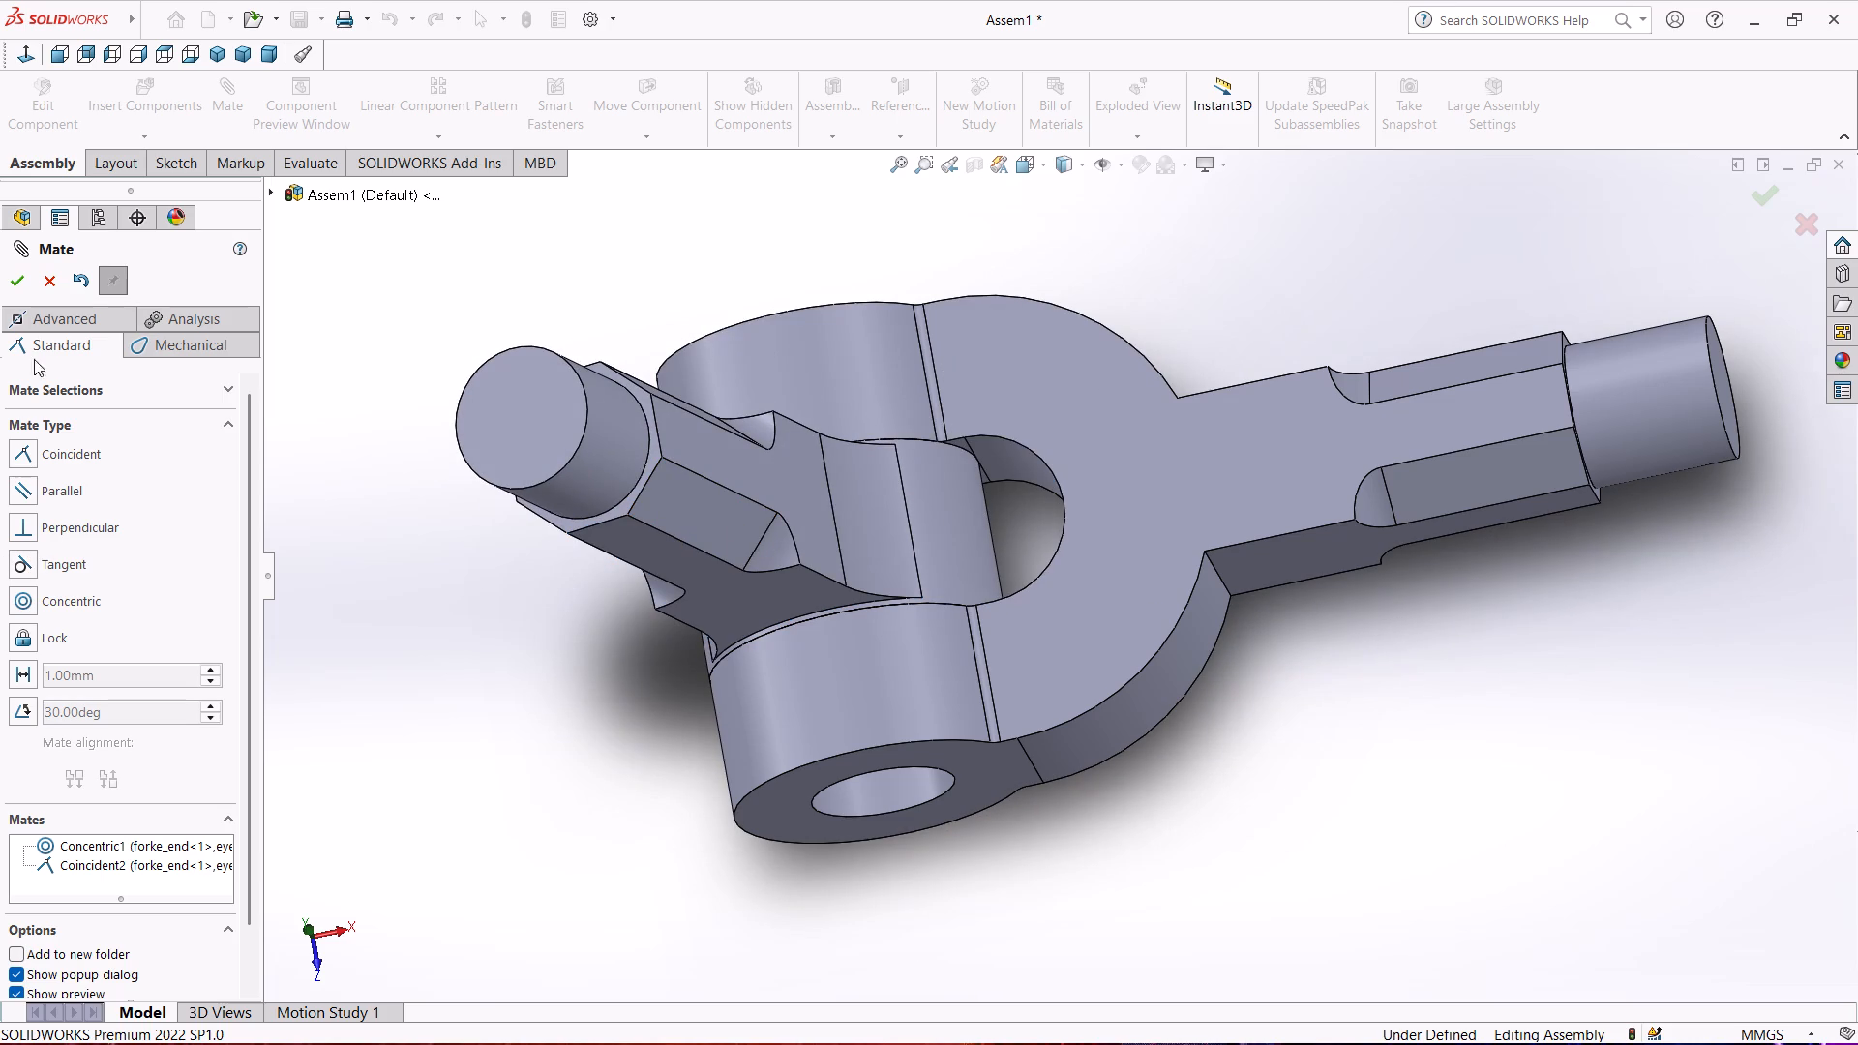
Add an advanced limit Angle mate between the Top Planes of eye_end and forke_end, with a 120° angle, 120° maximum and 30° minimum.
left_click(56, 318)
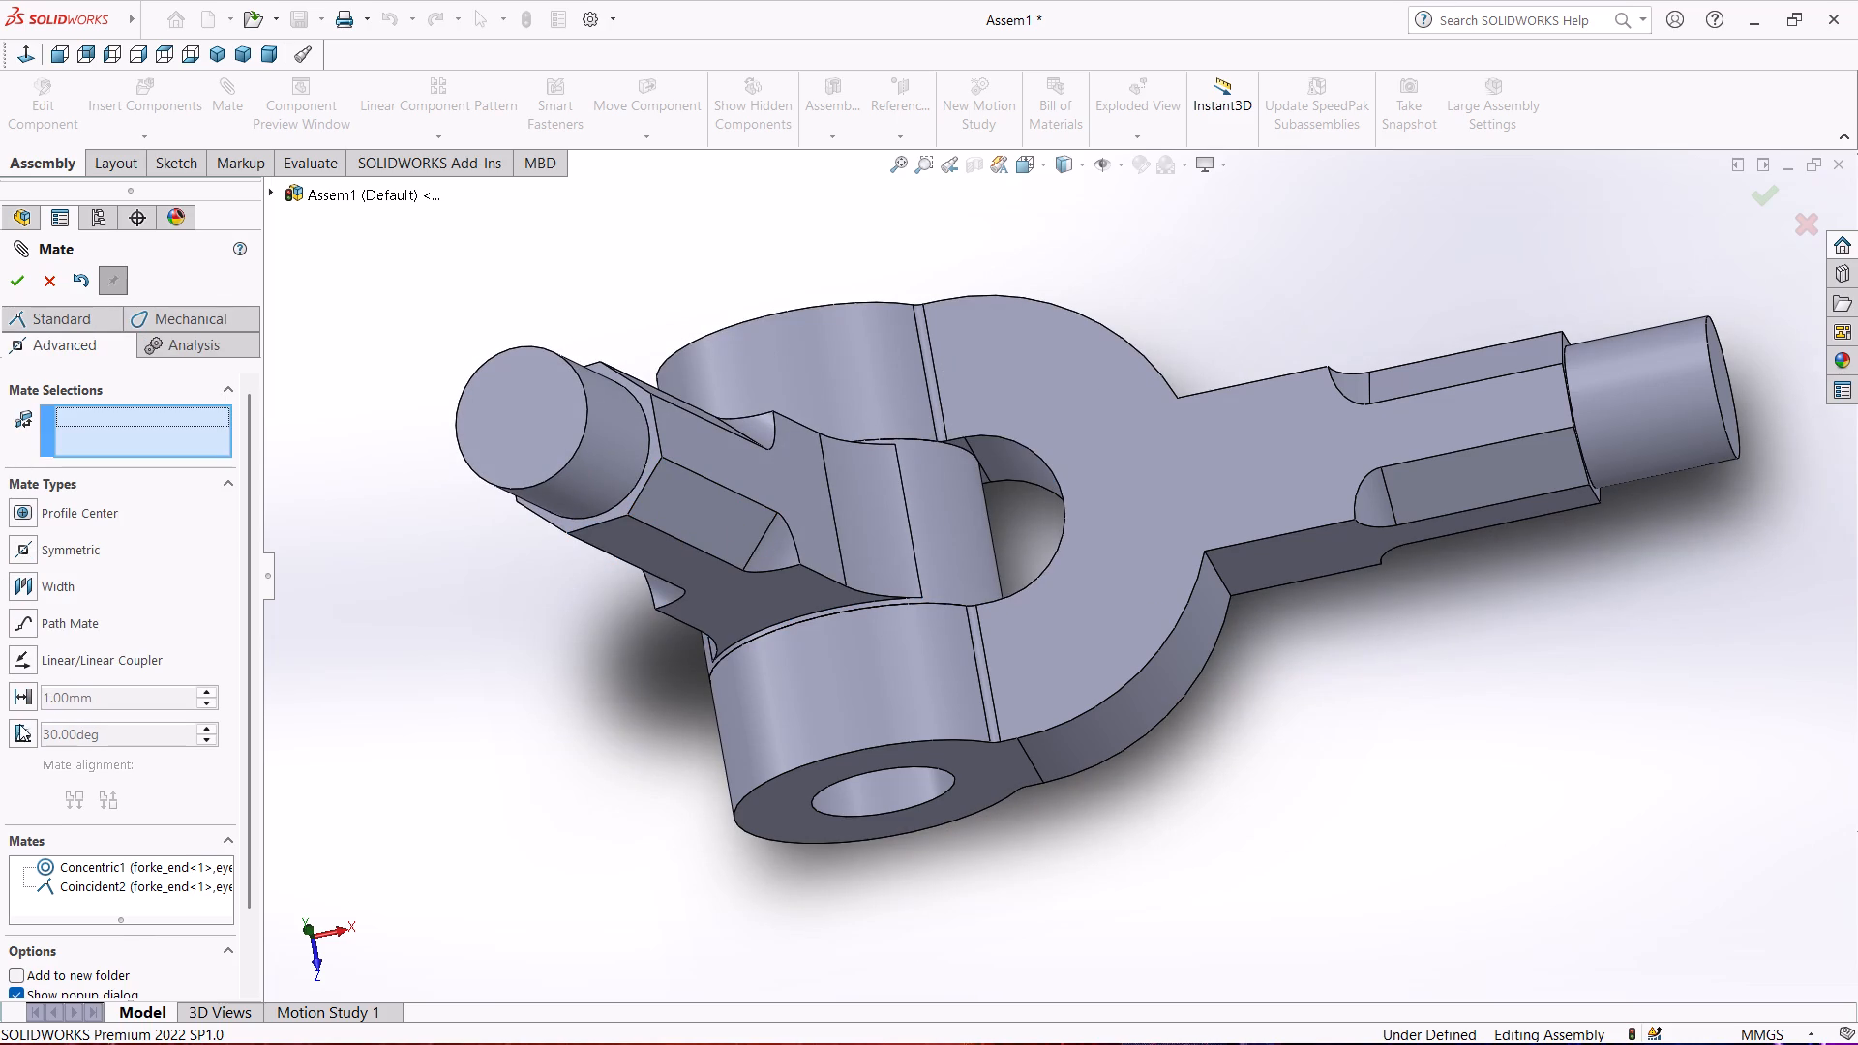
left_click(17, 733)
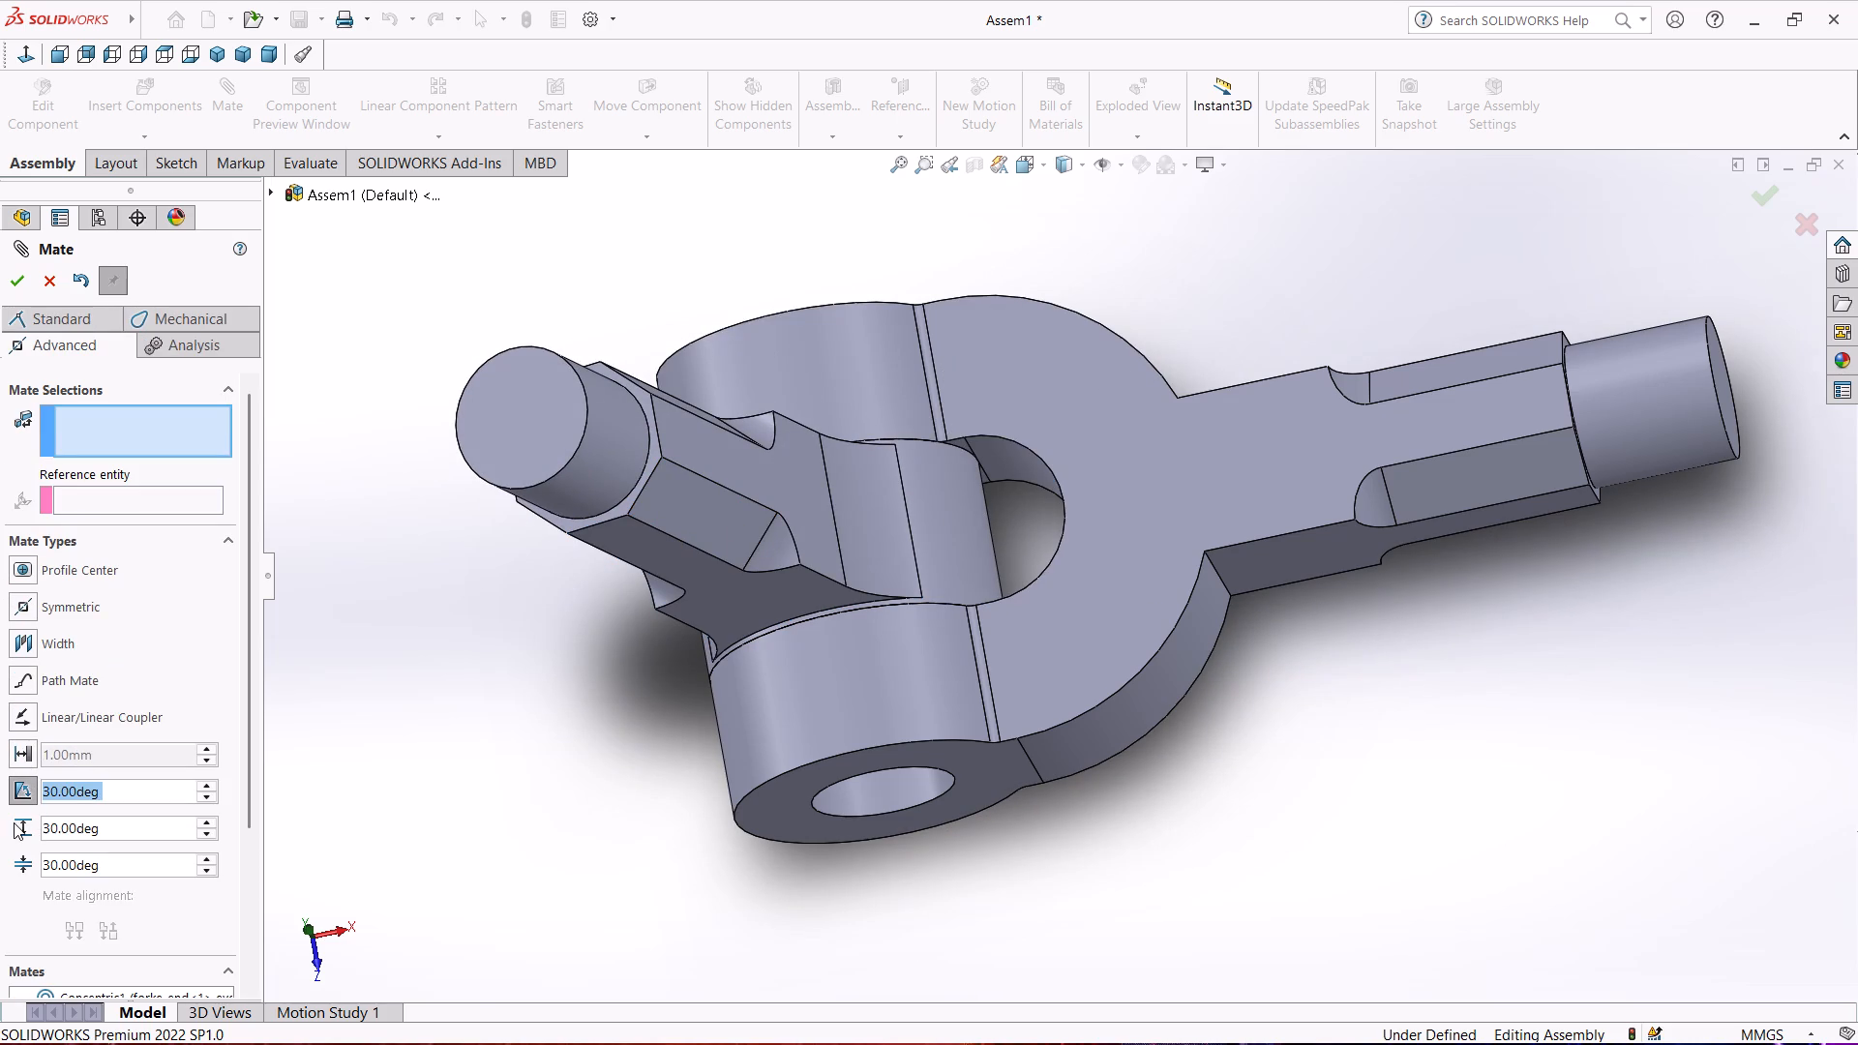
left_click_drag(121, 831, 0, 820)
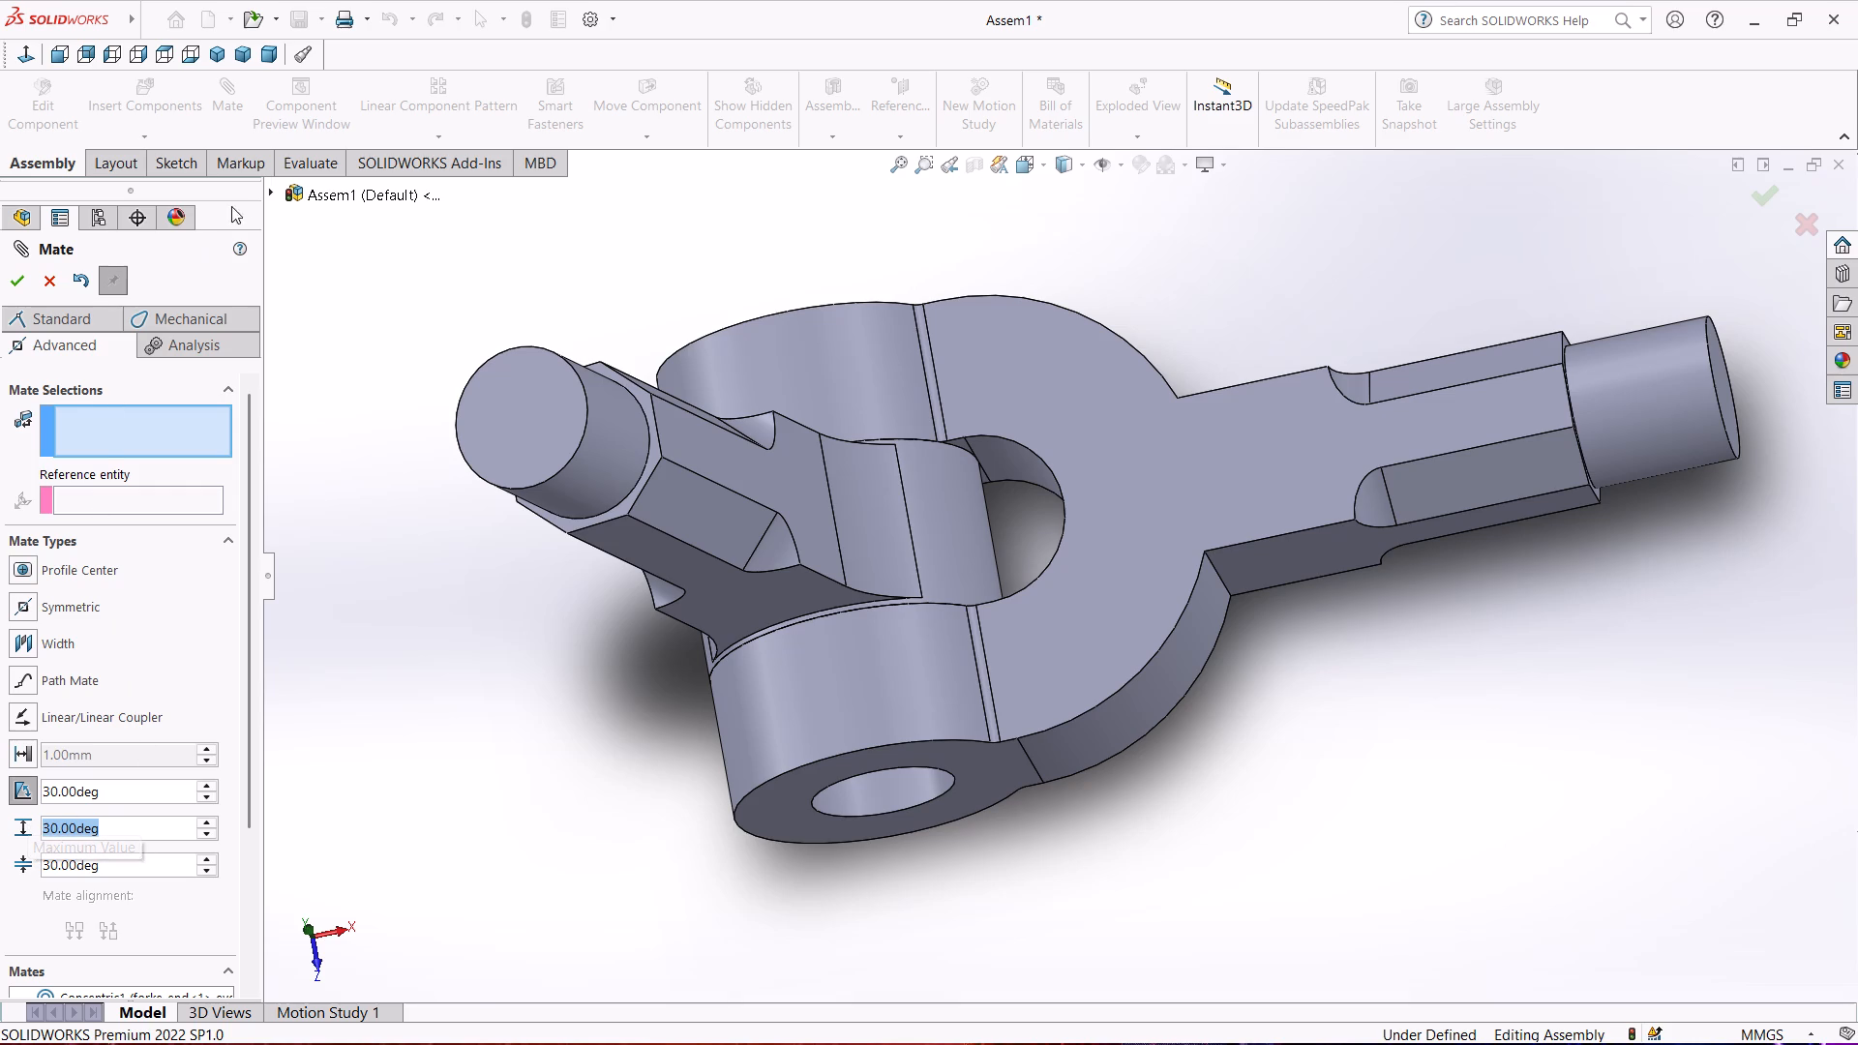
left_click(303, 195)
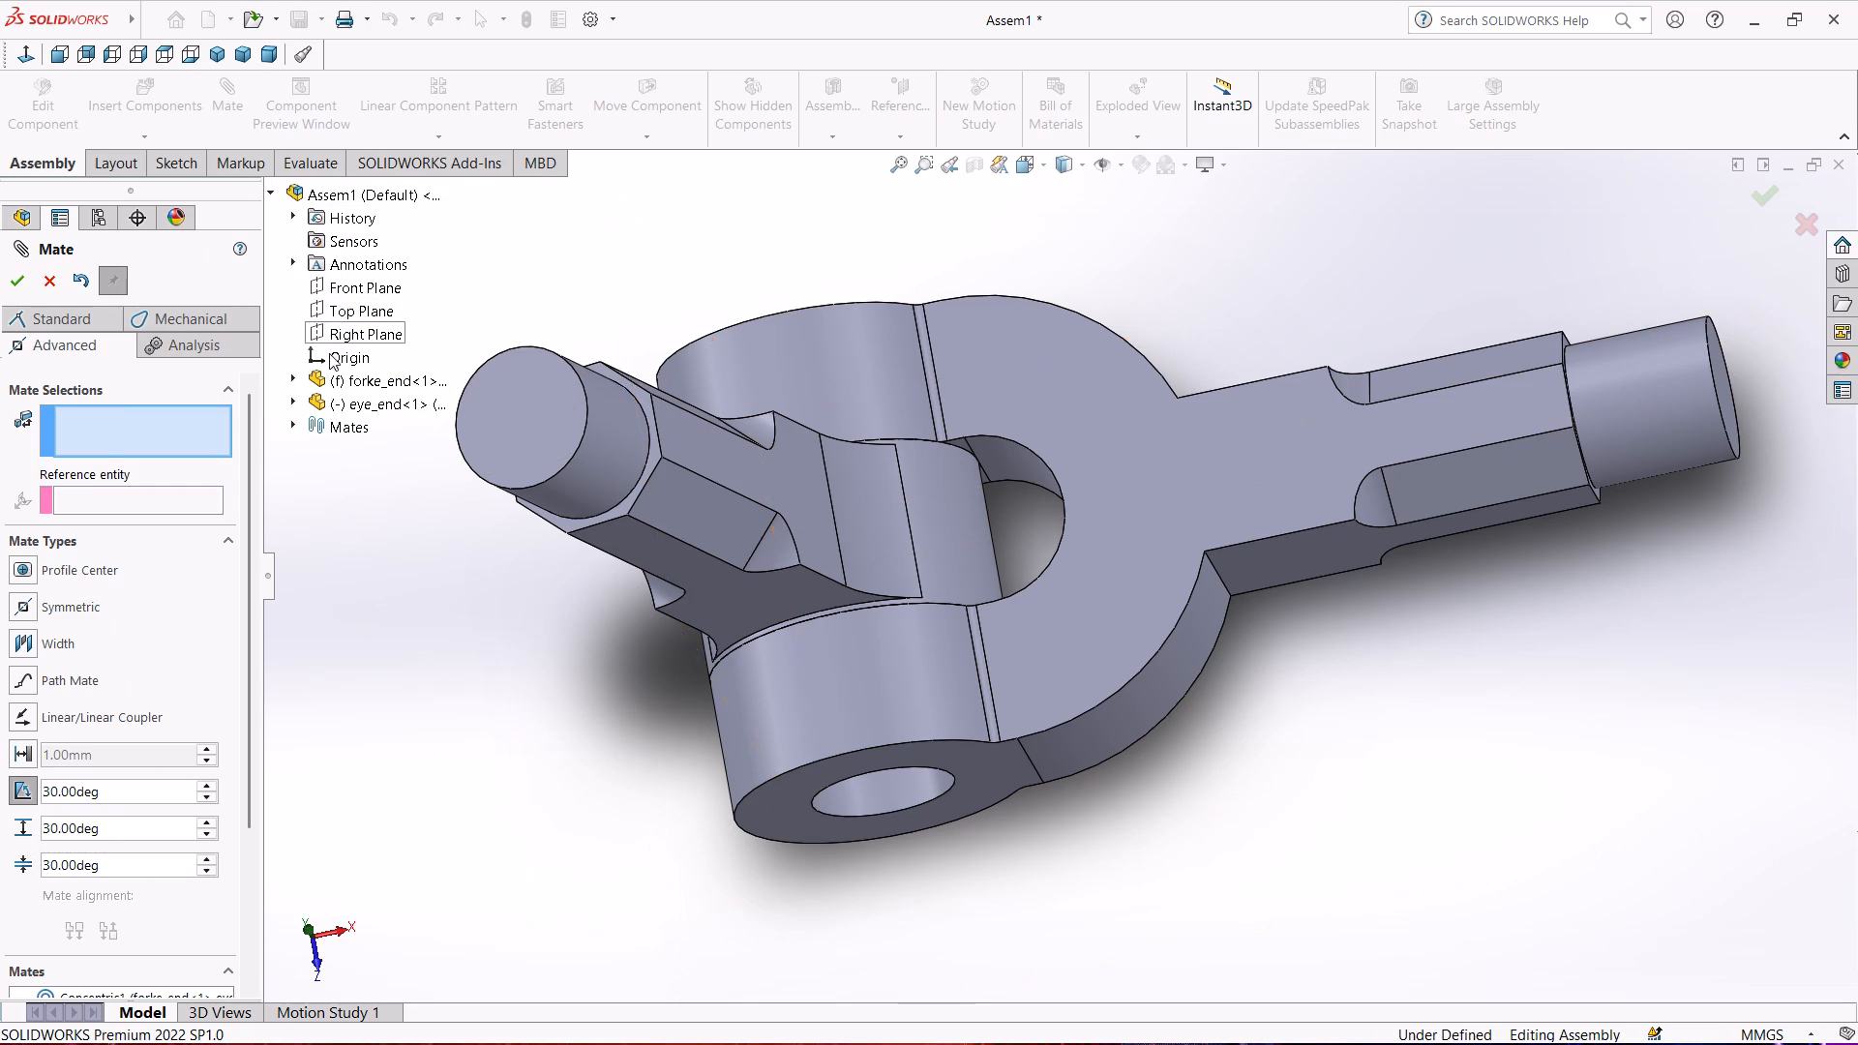
left_click(294, 394)
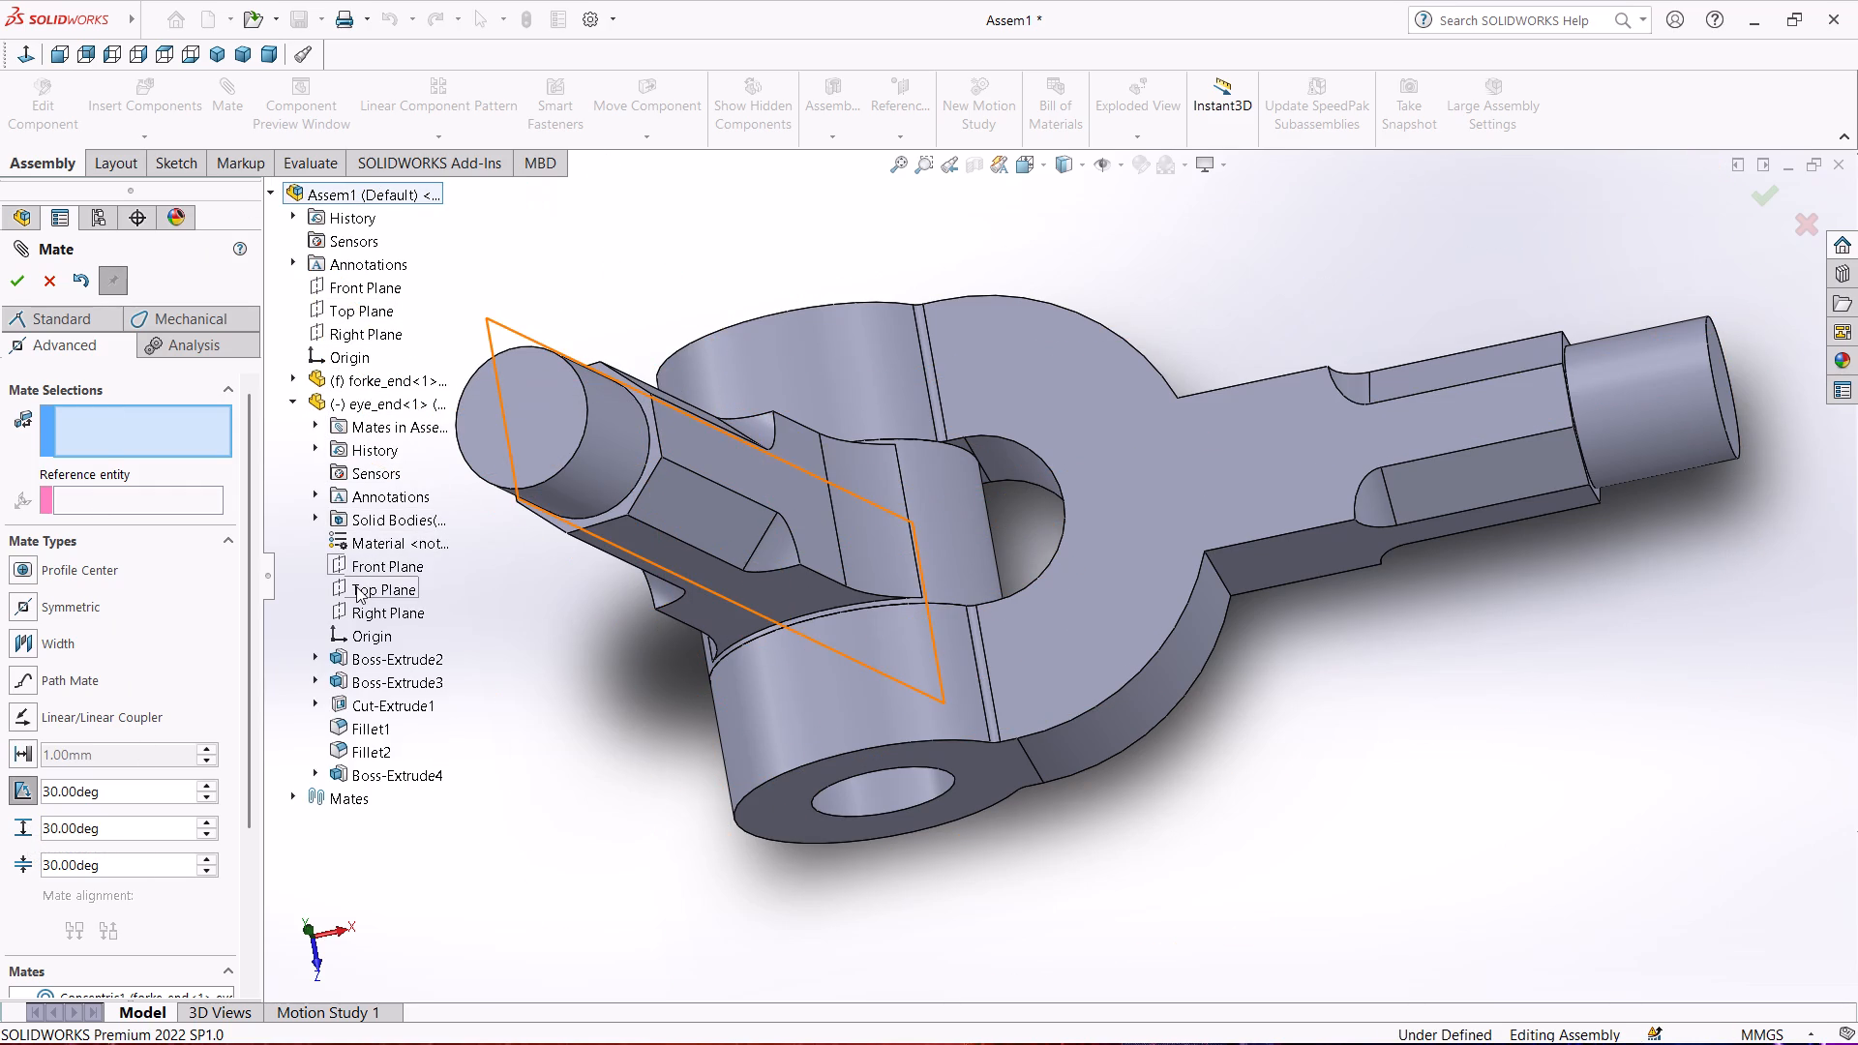
left_click(356, 586)
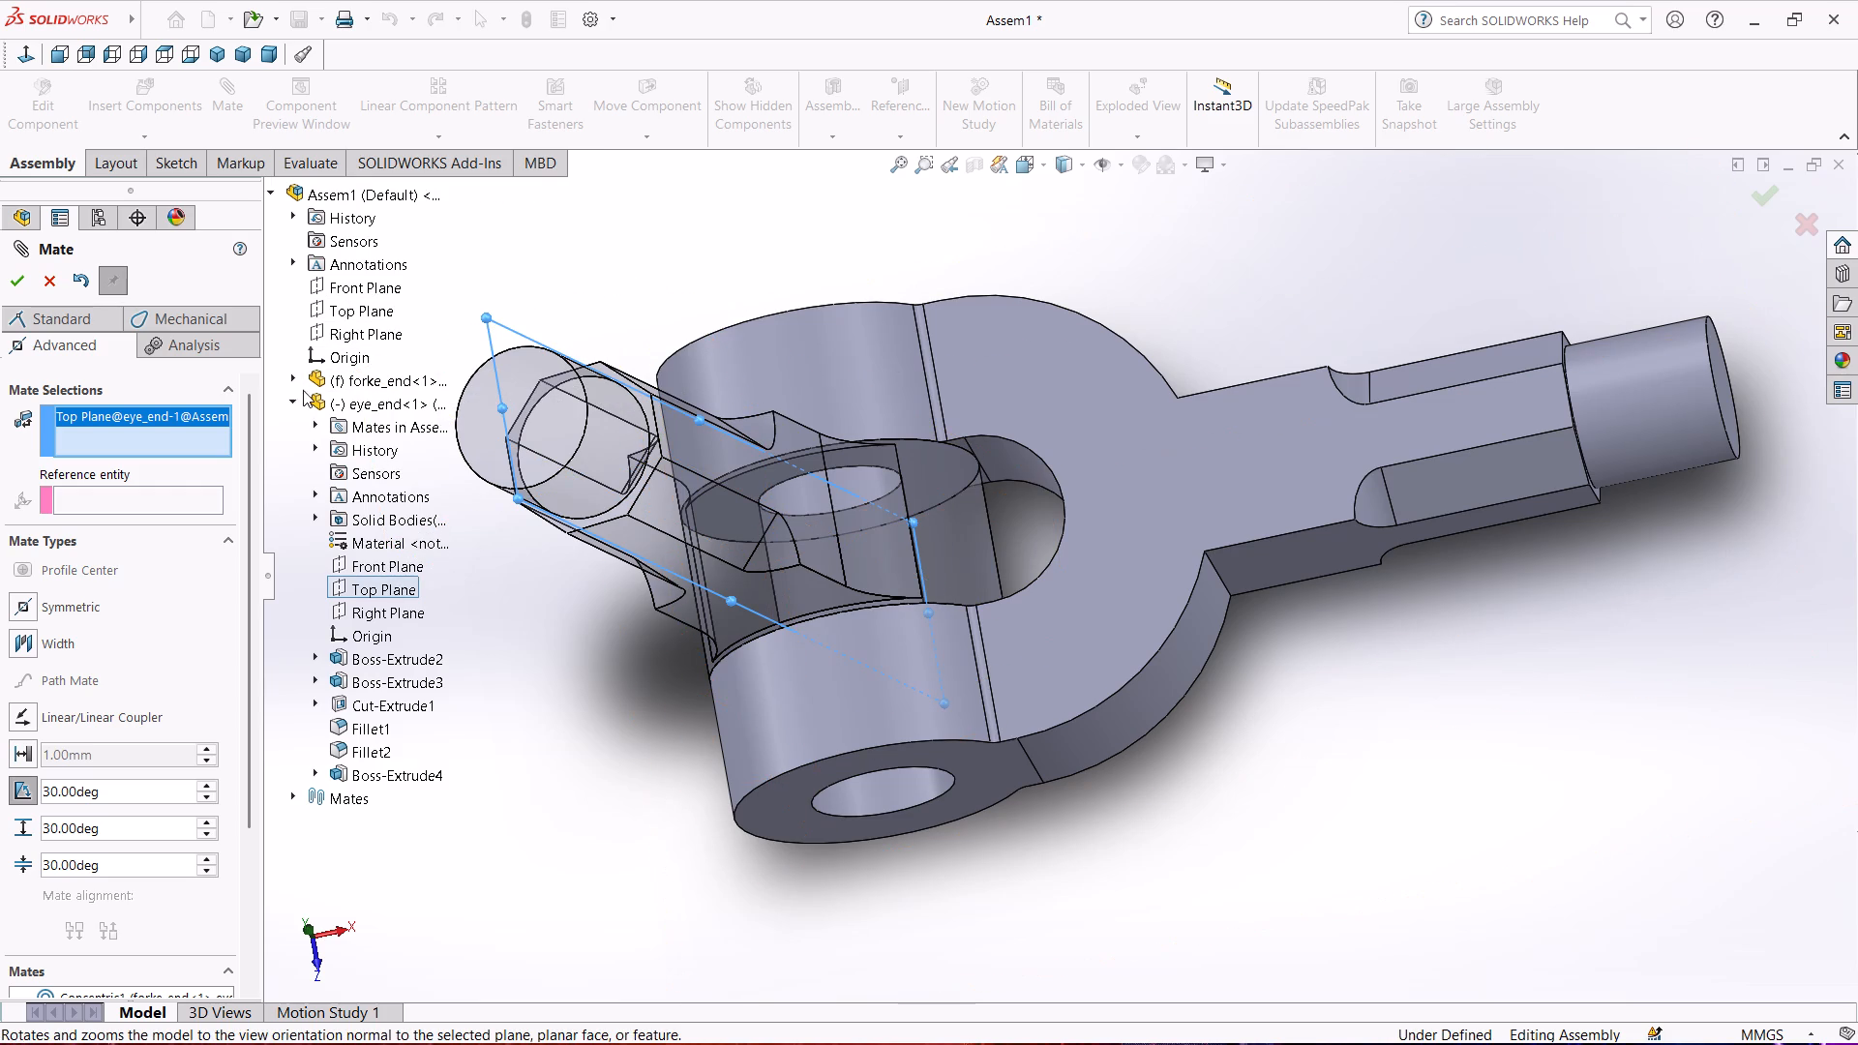
left_click(296, 378)
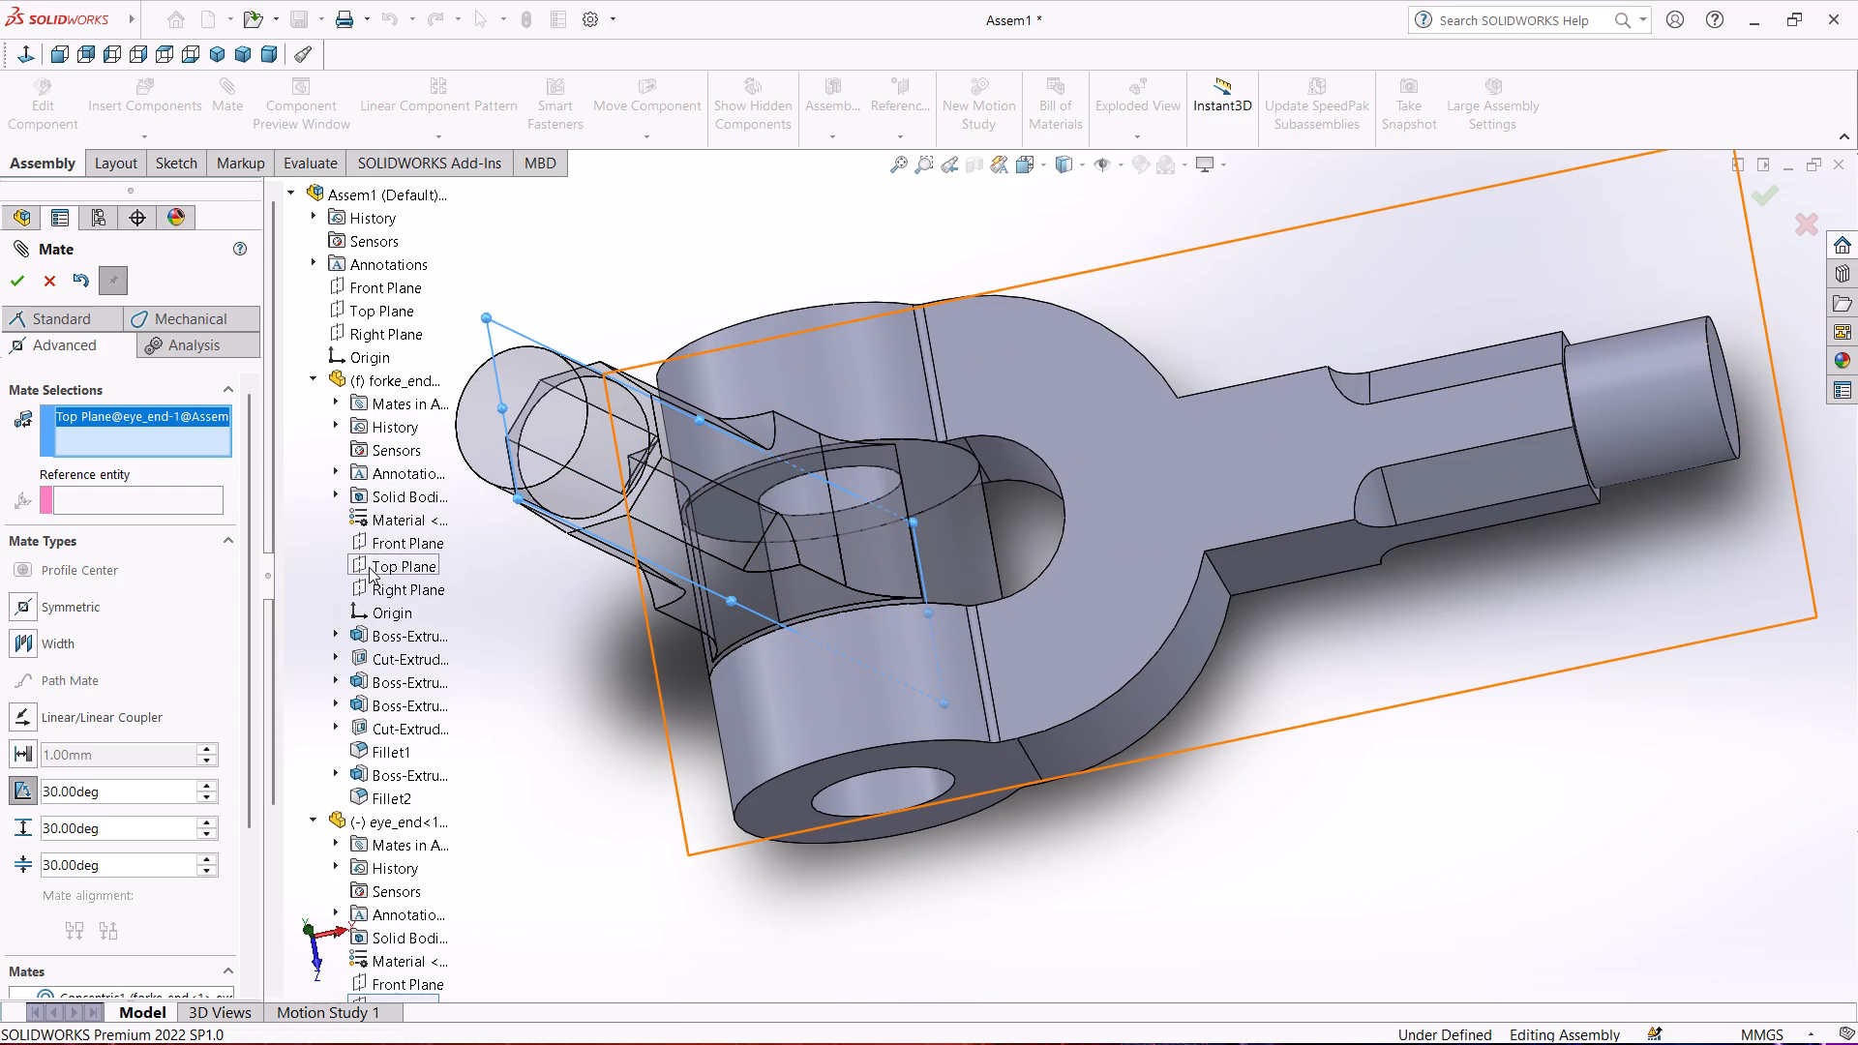
left_click(369, 567)
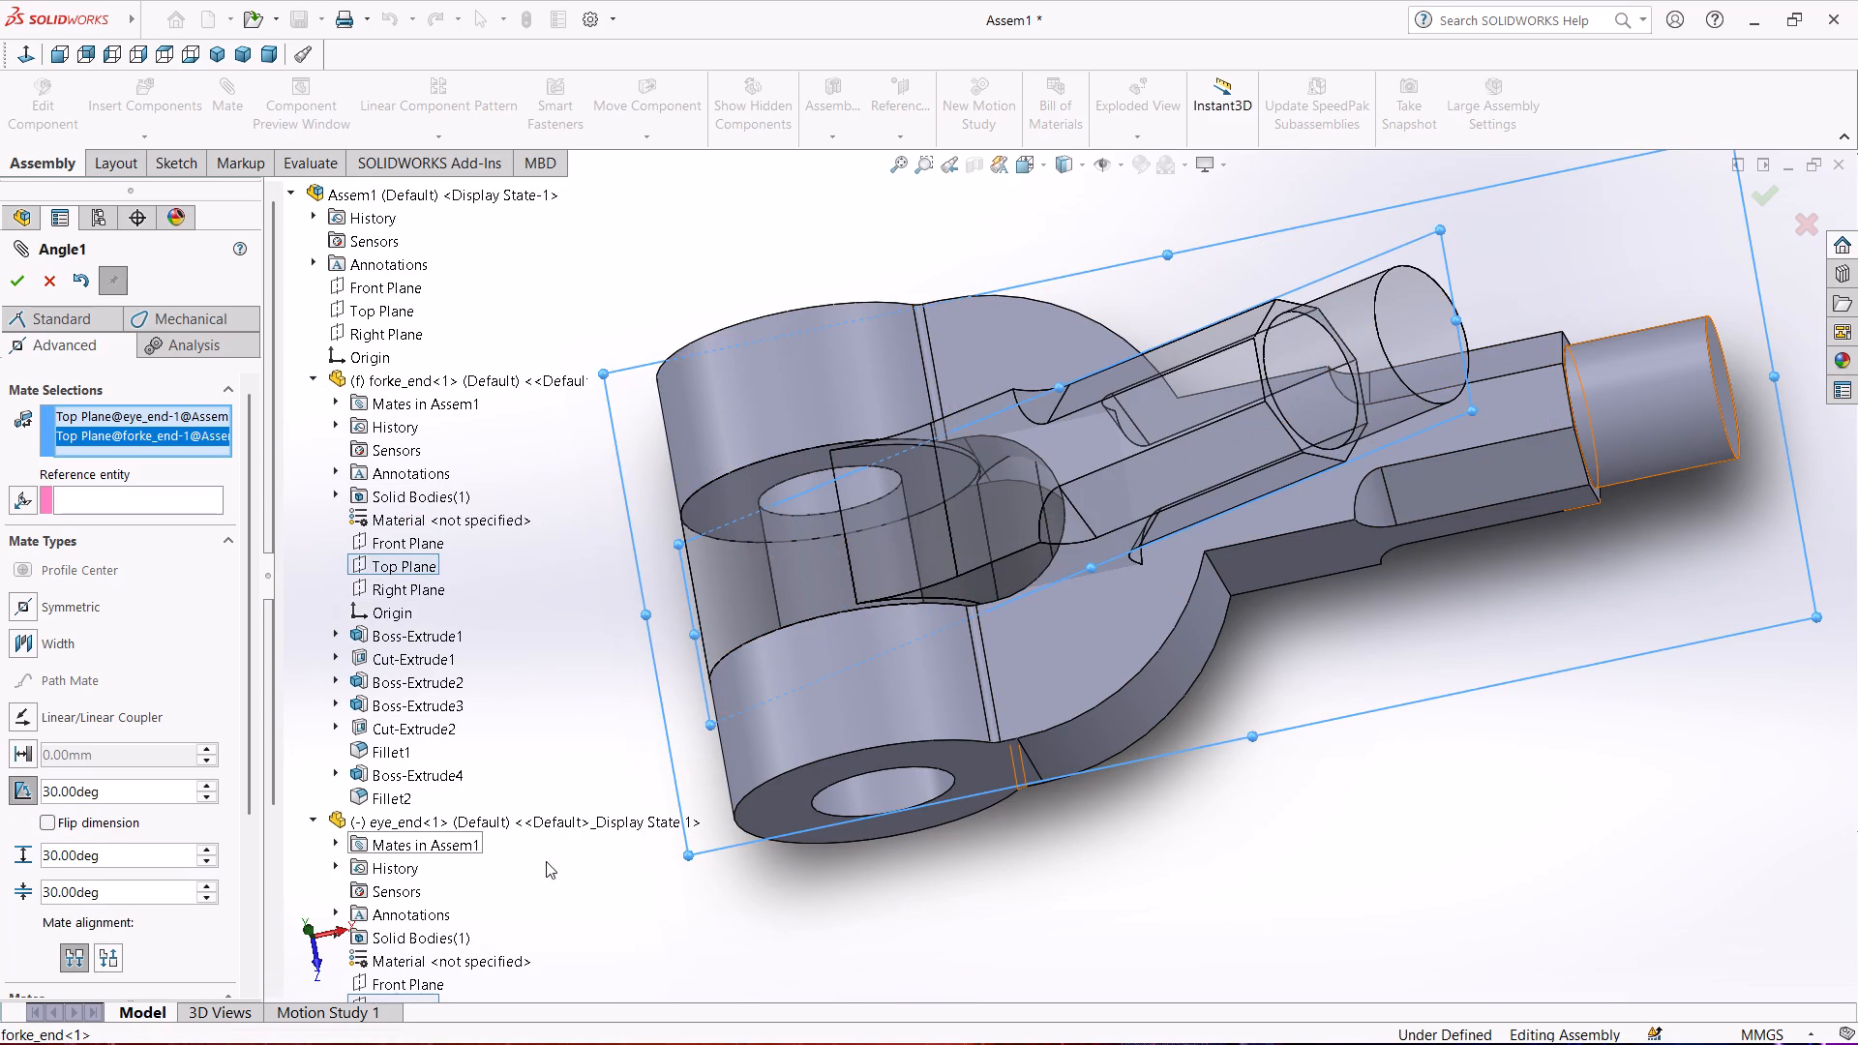
scroll(559, 862, "up", 2)
middle_click_drag(919, 897, 790, 787)
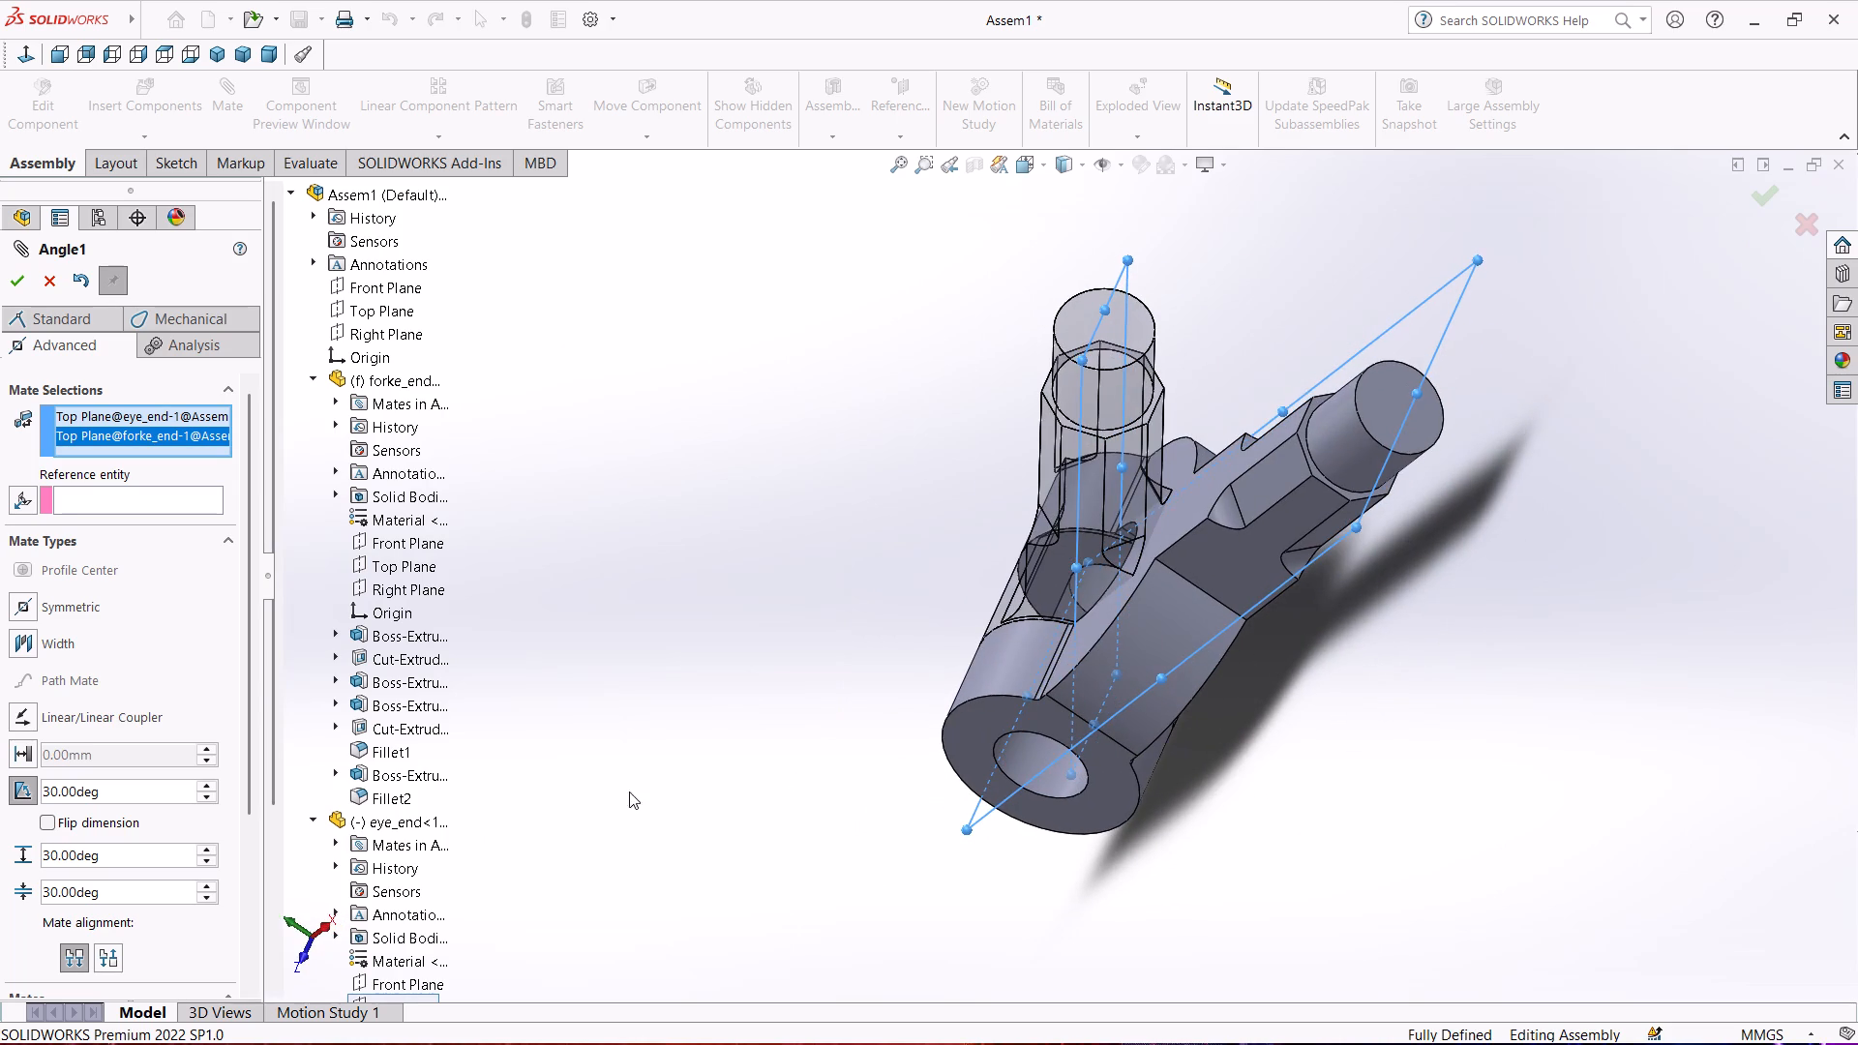
left_click_drag(114, 791, 18, 788)
type("120")
key("Return")
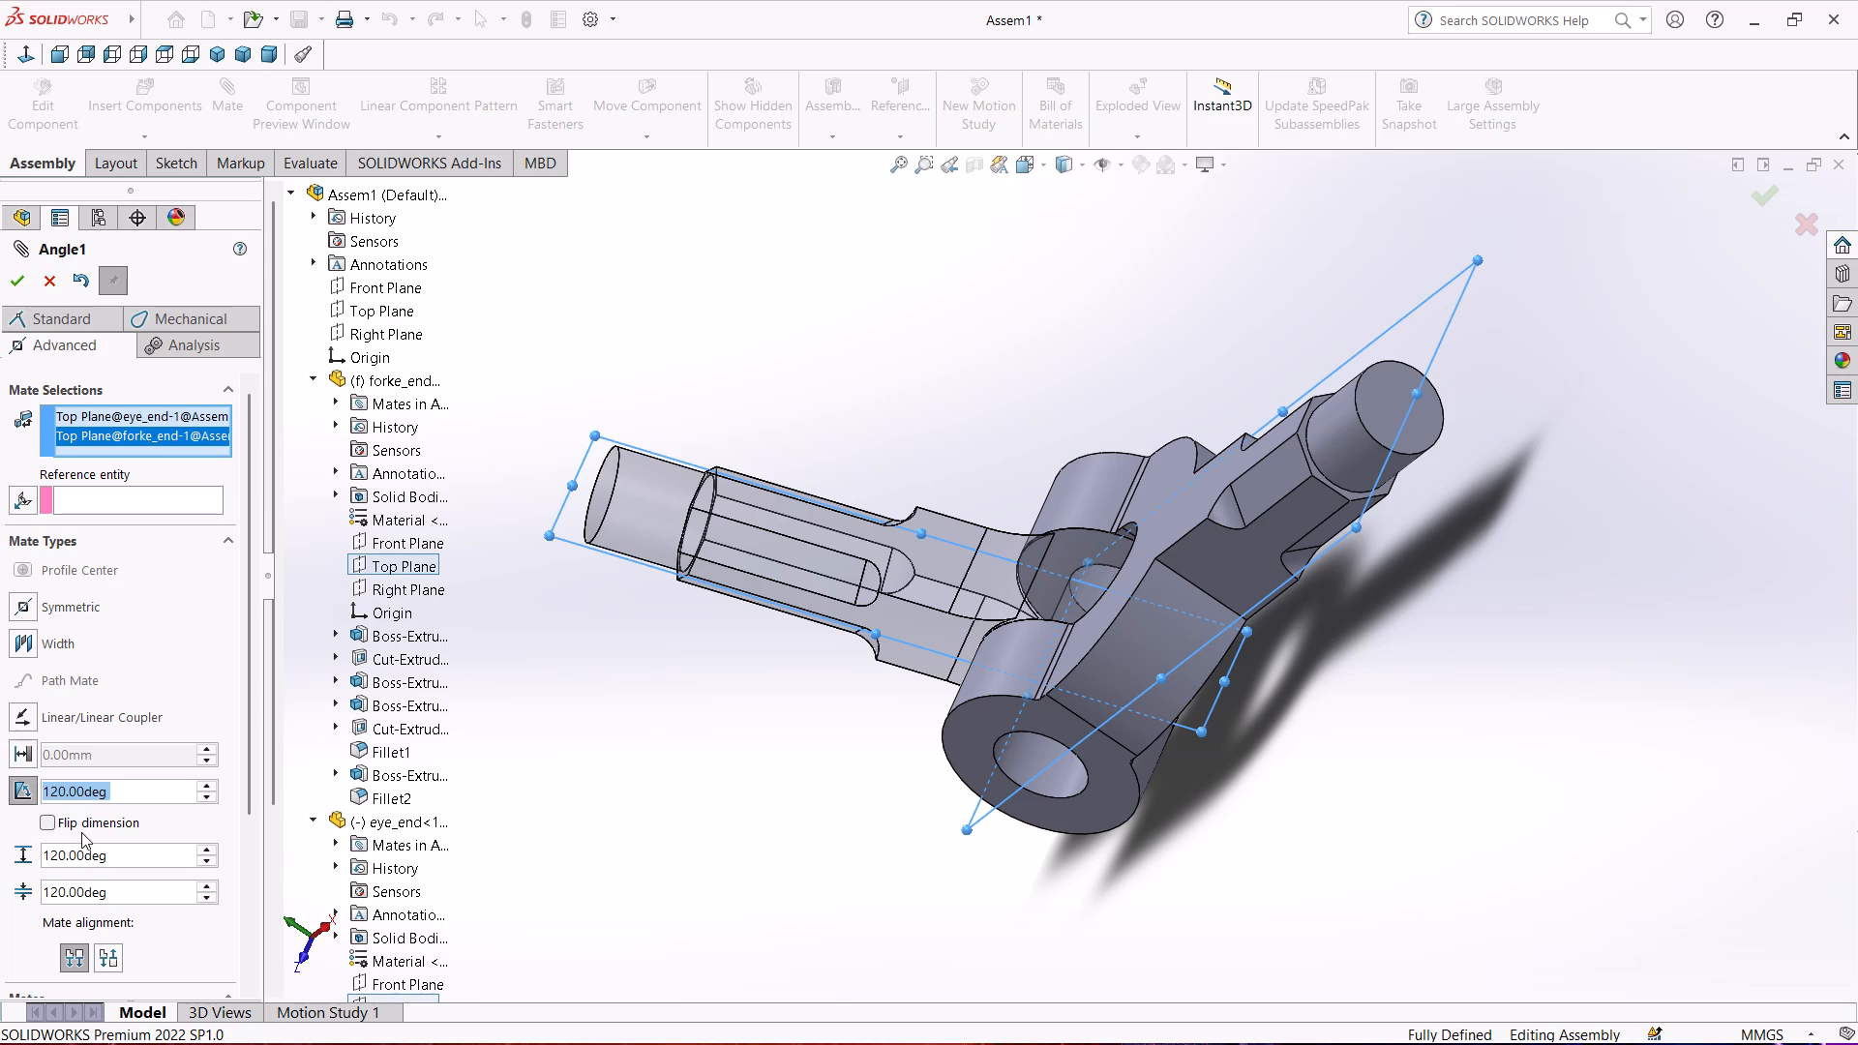
left_click_drag(116, 888, 0, 912)
type("30")
key("Return")
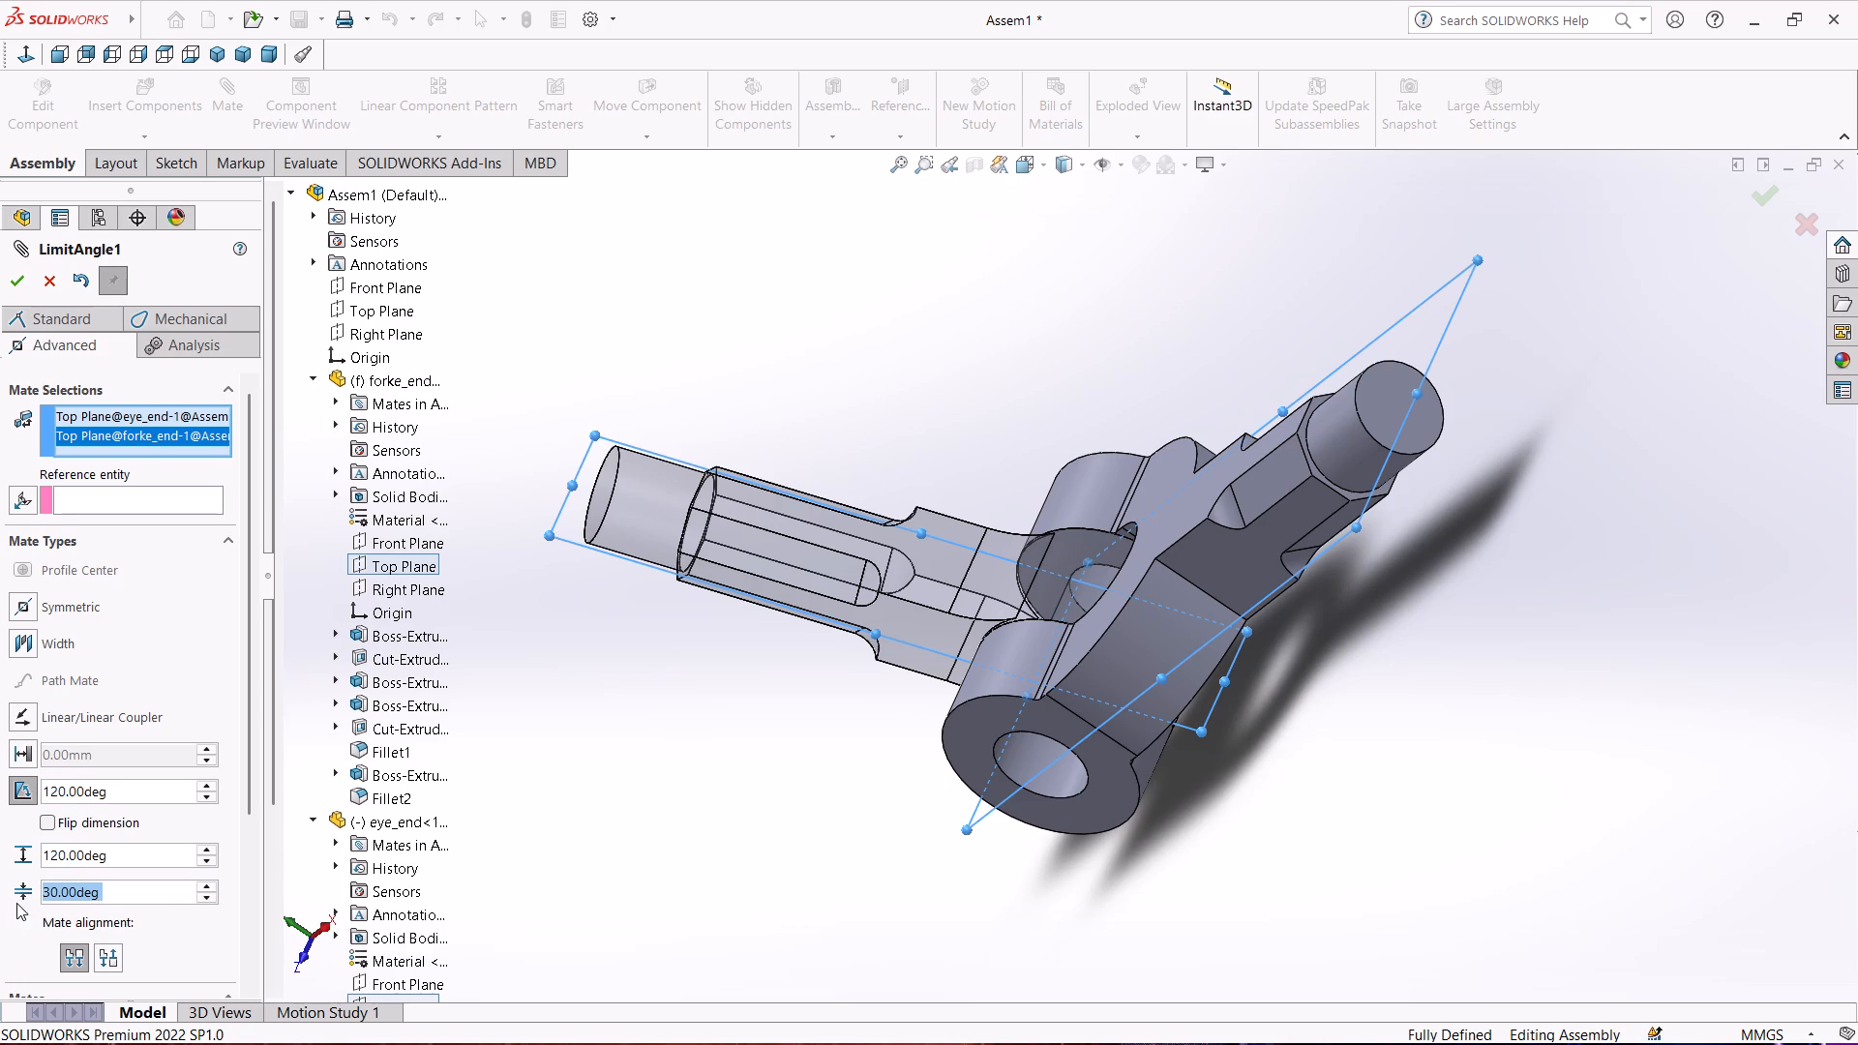
left_click(7, 279)
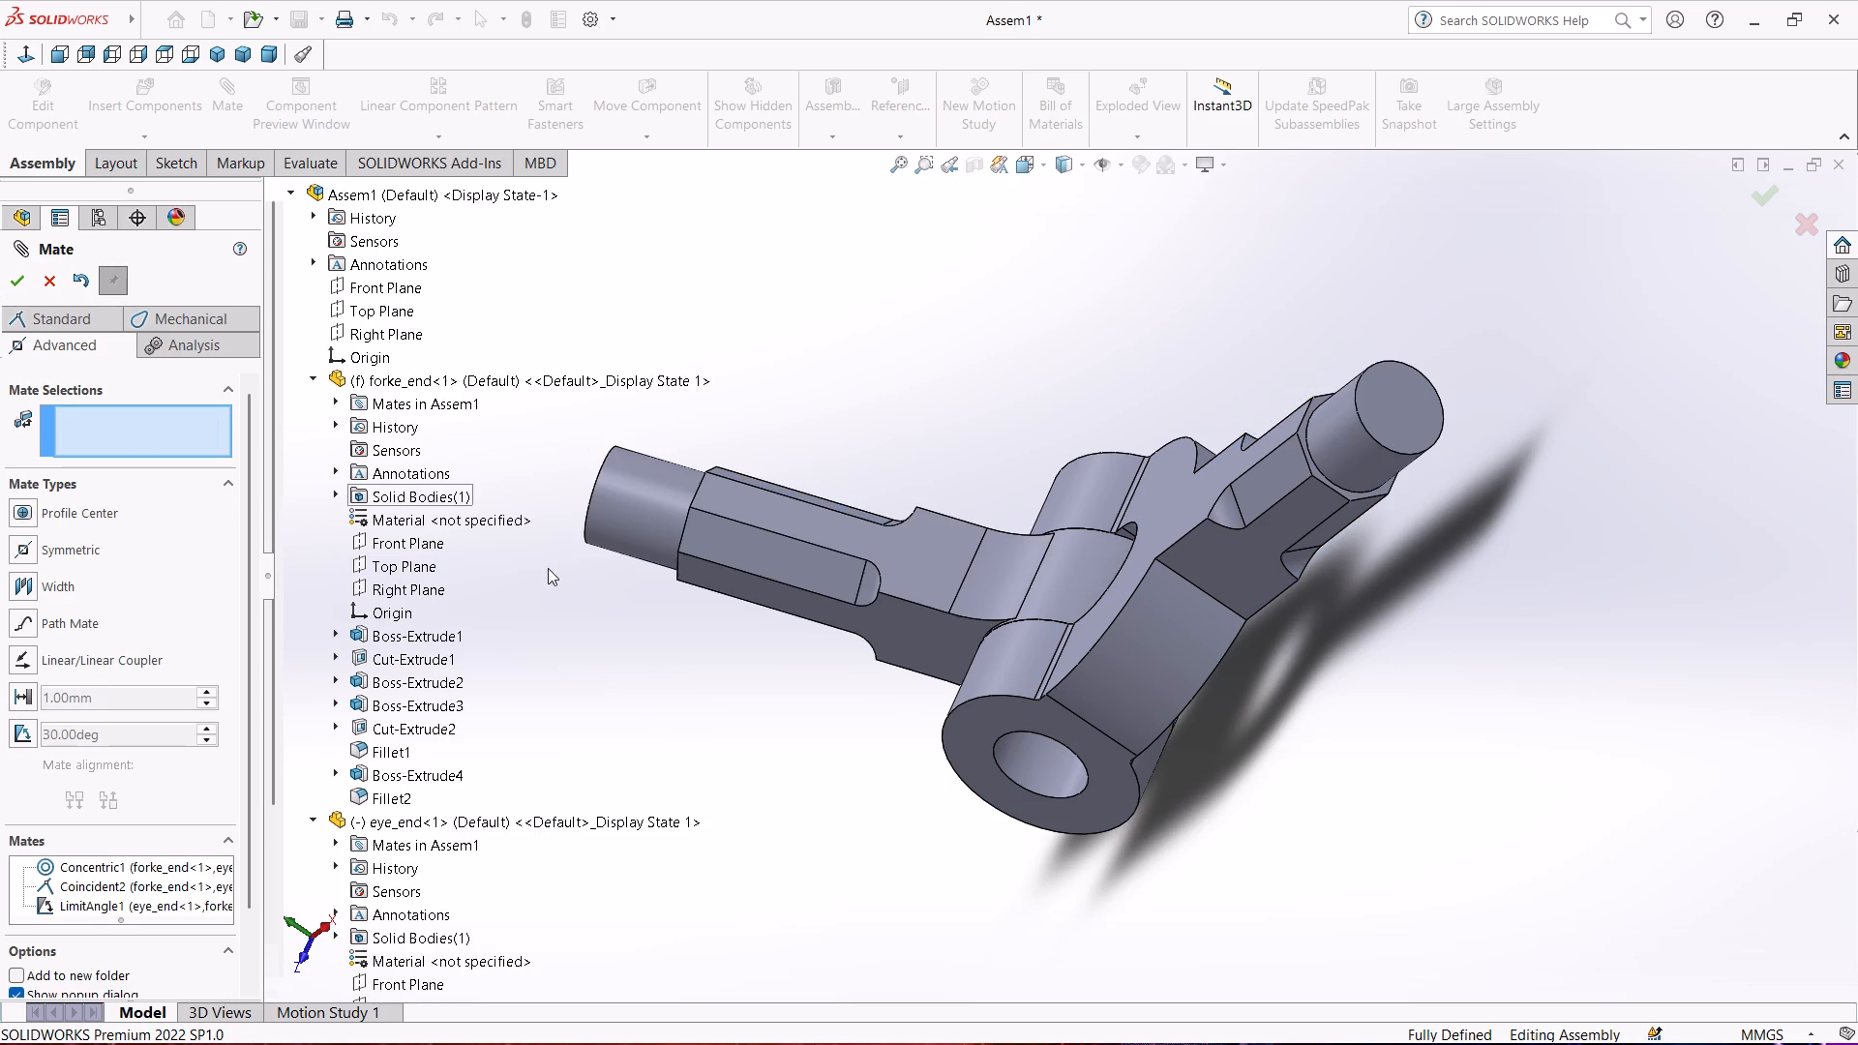
Swing the eye_end through its limited range and check its clearance to the fork at the smallest angle.
left_click_drag(750, 561, 1179, 553)
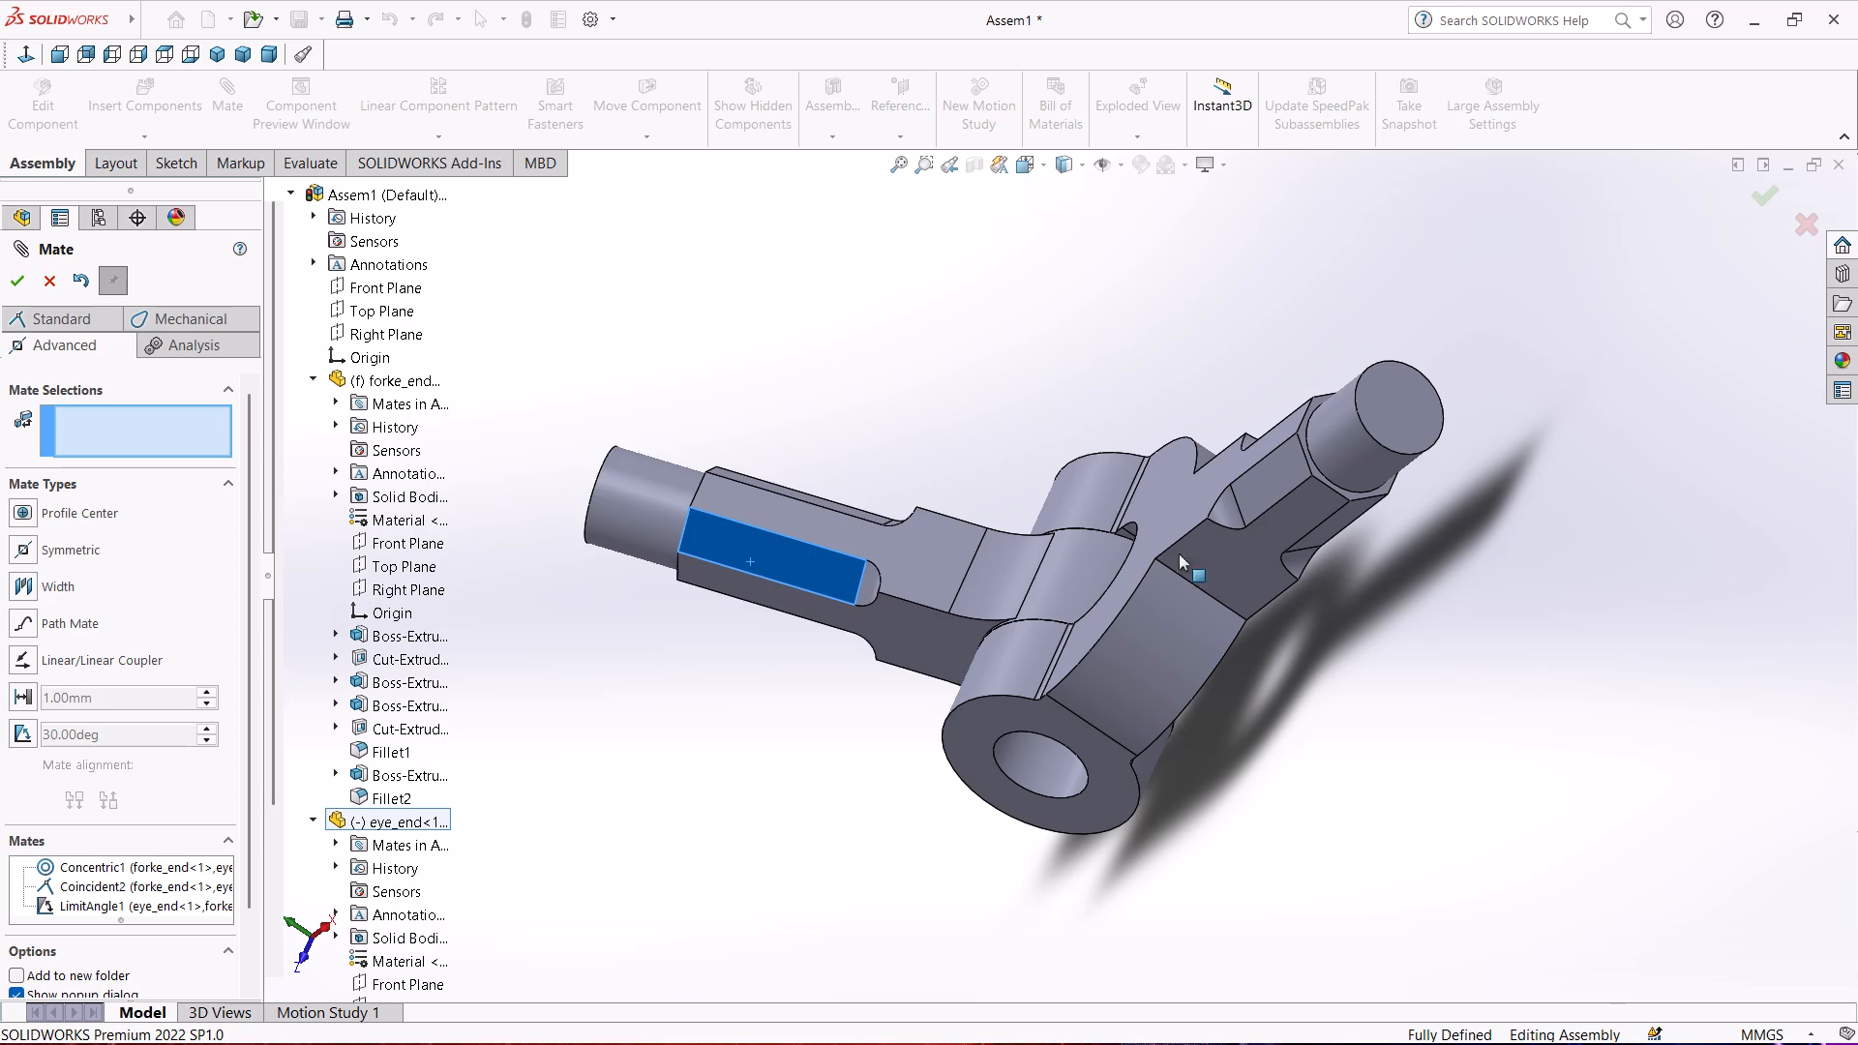
left_click_drag(1179, 553, 1408, 618)
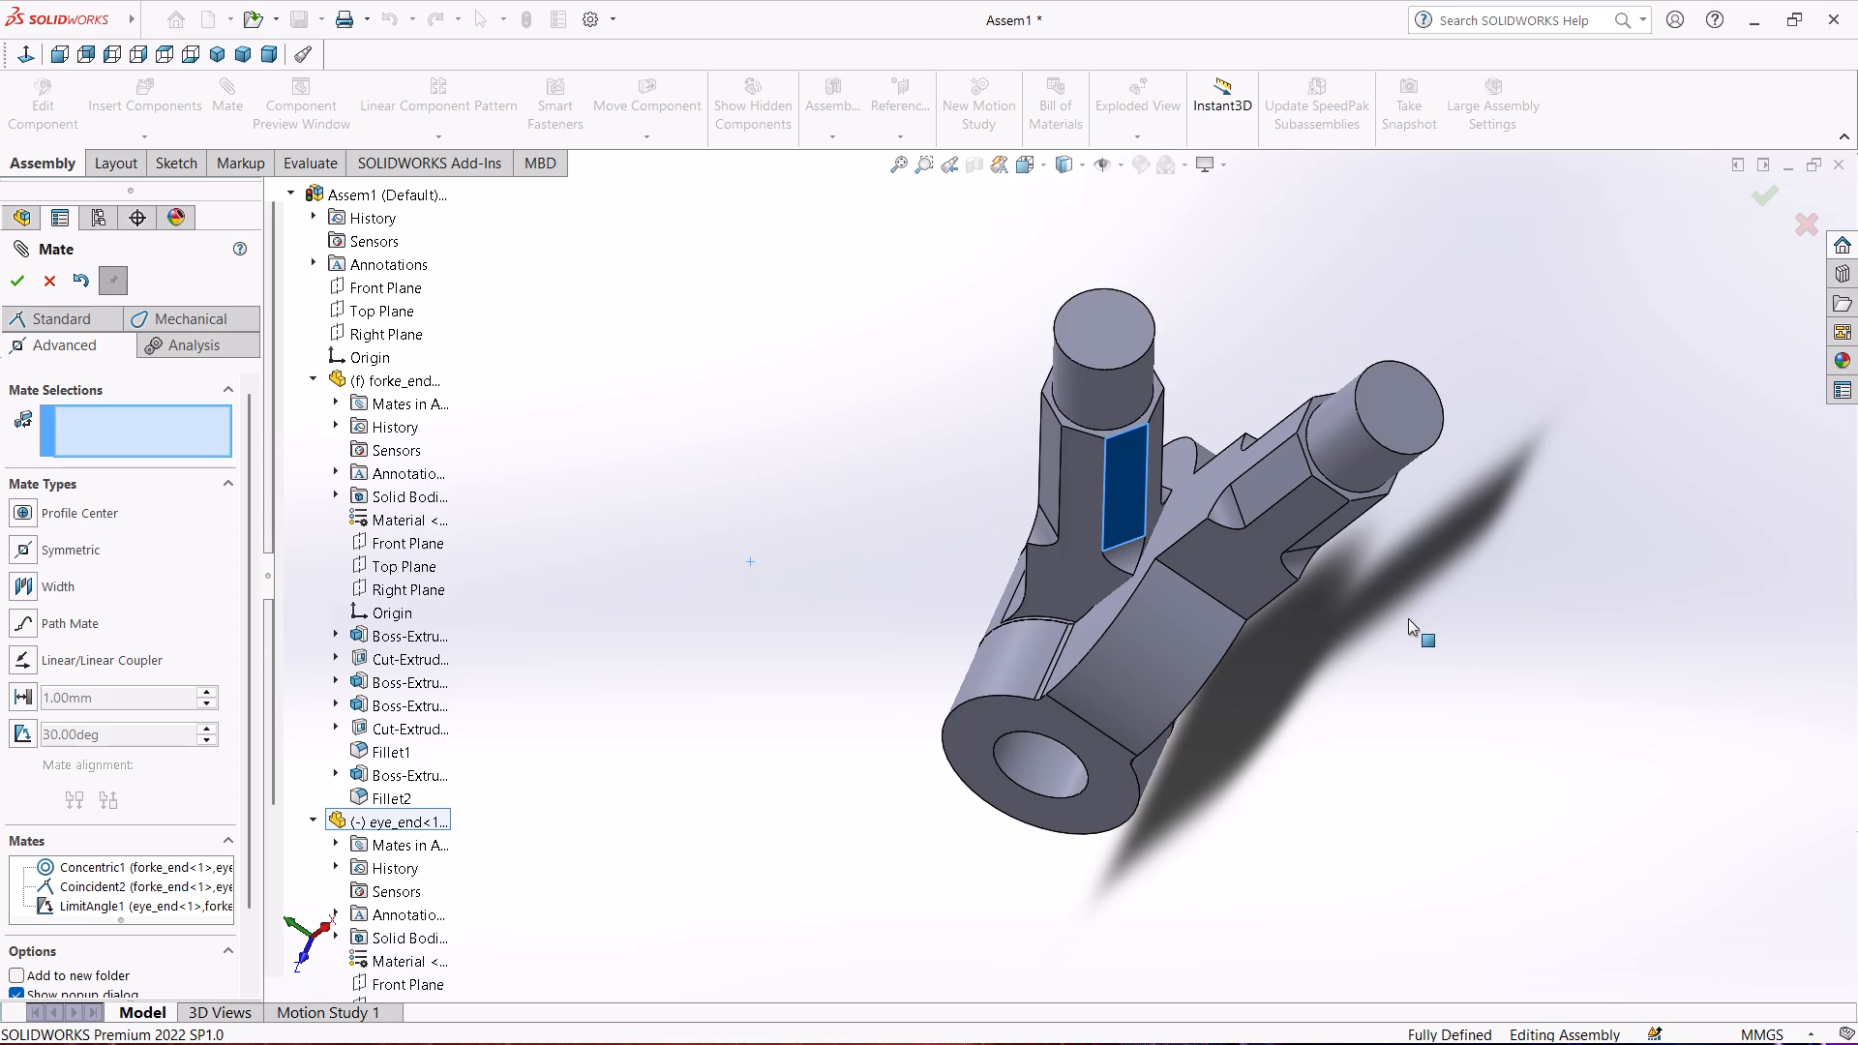
left_click_drag(1408, 618, 1018, 596)
middle_click_drag(1018, 596, 1129, 686)
left_click_drag(873, 570, 1300, 434)
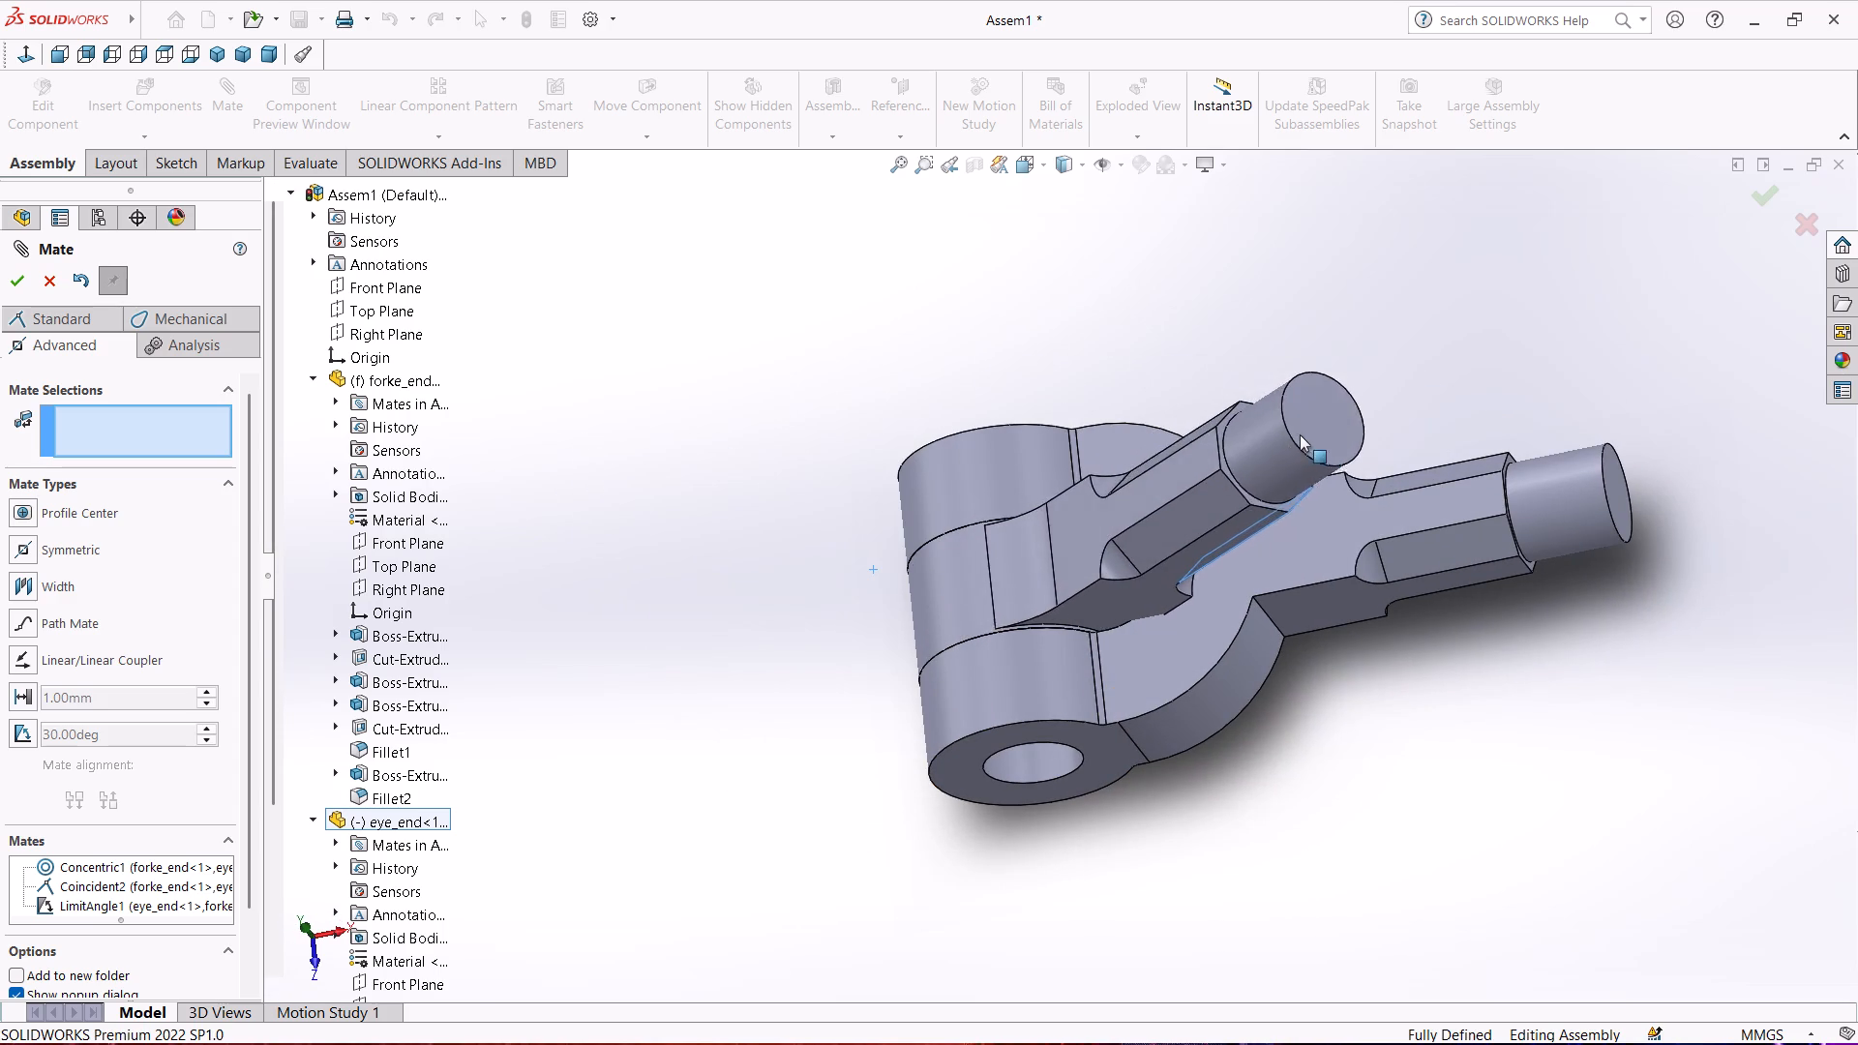
left_click_drag(1300, 434, 932, 453)
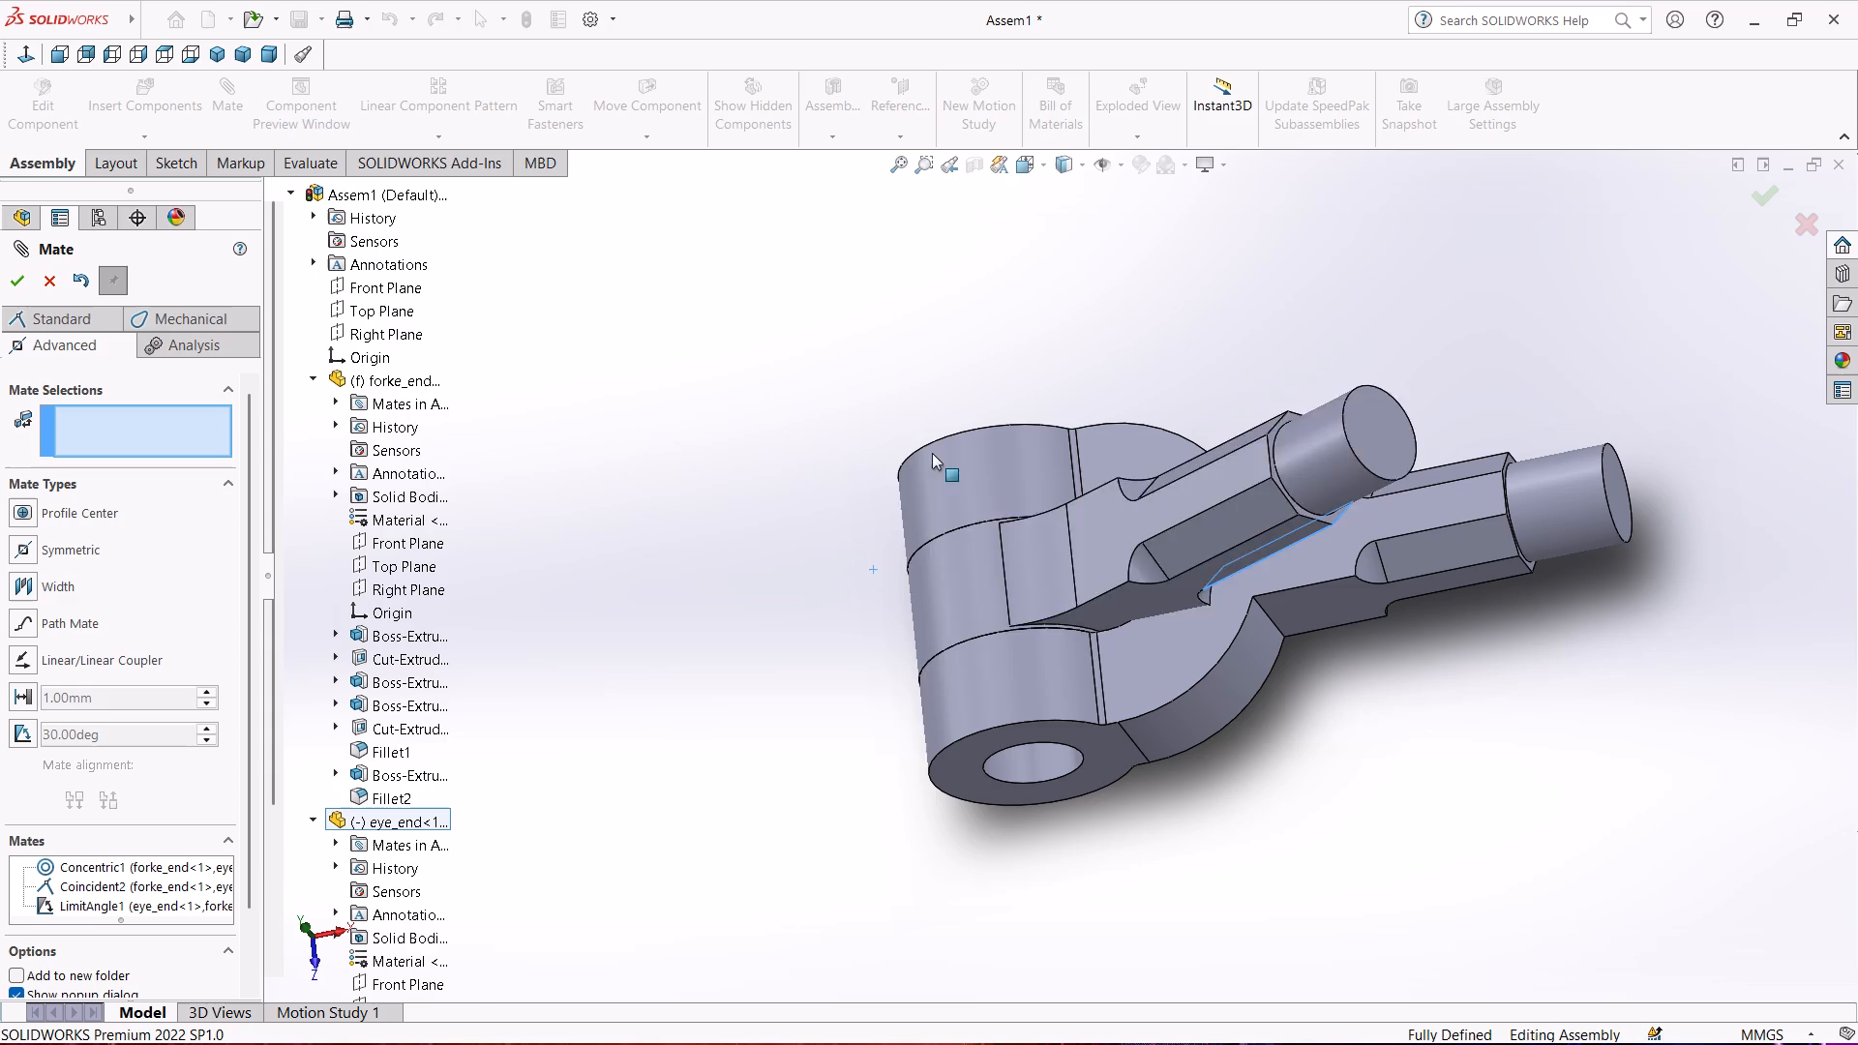
left_click_drag(932, 453, 1225, 398)
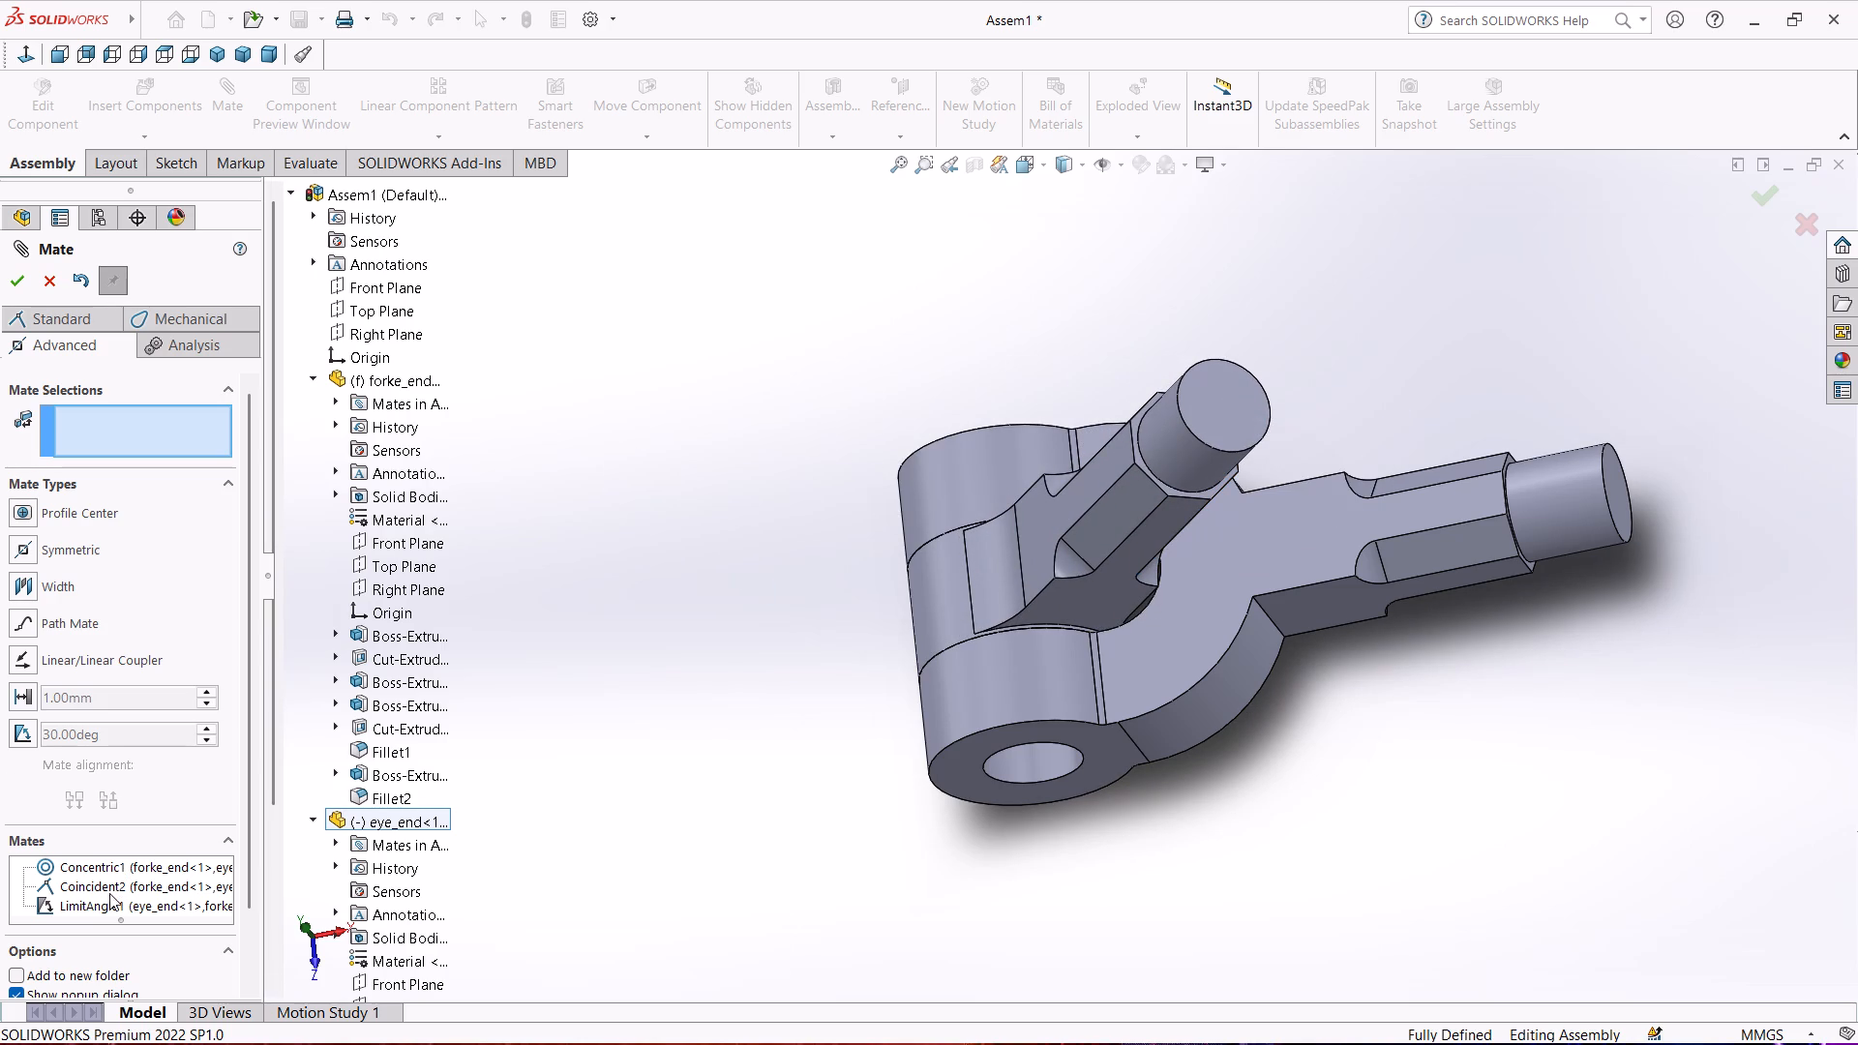
Edit the limit Angle mate and set its minimum angle to 50°.
left_click(107, 902)
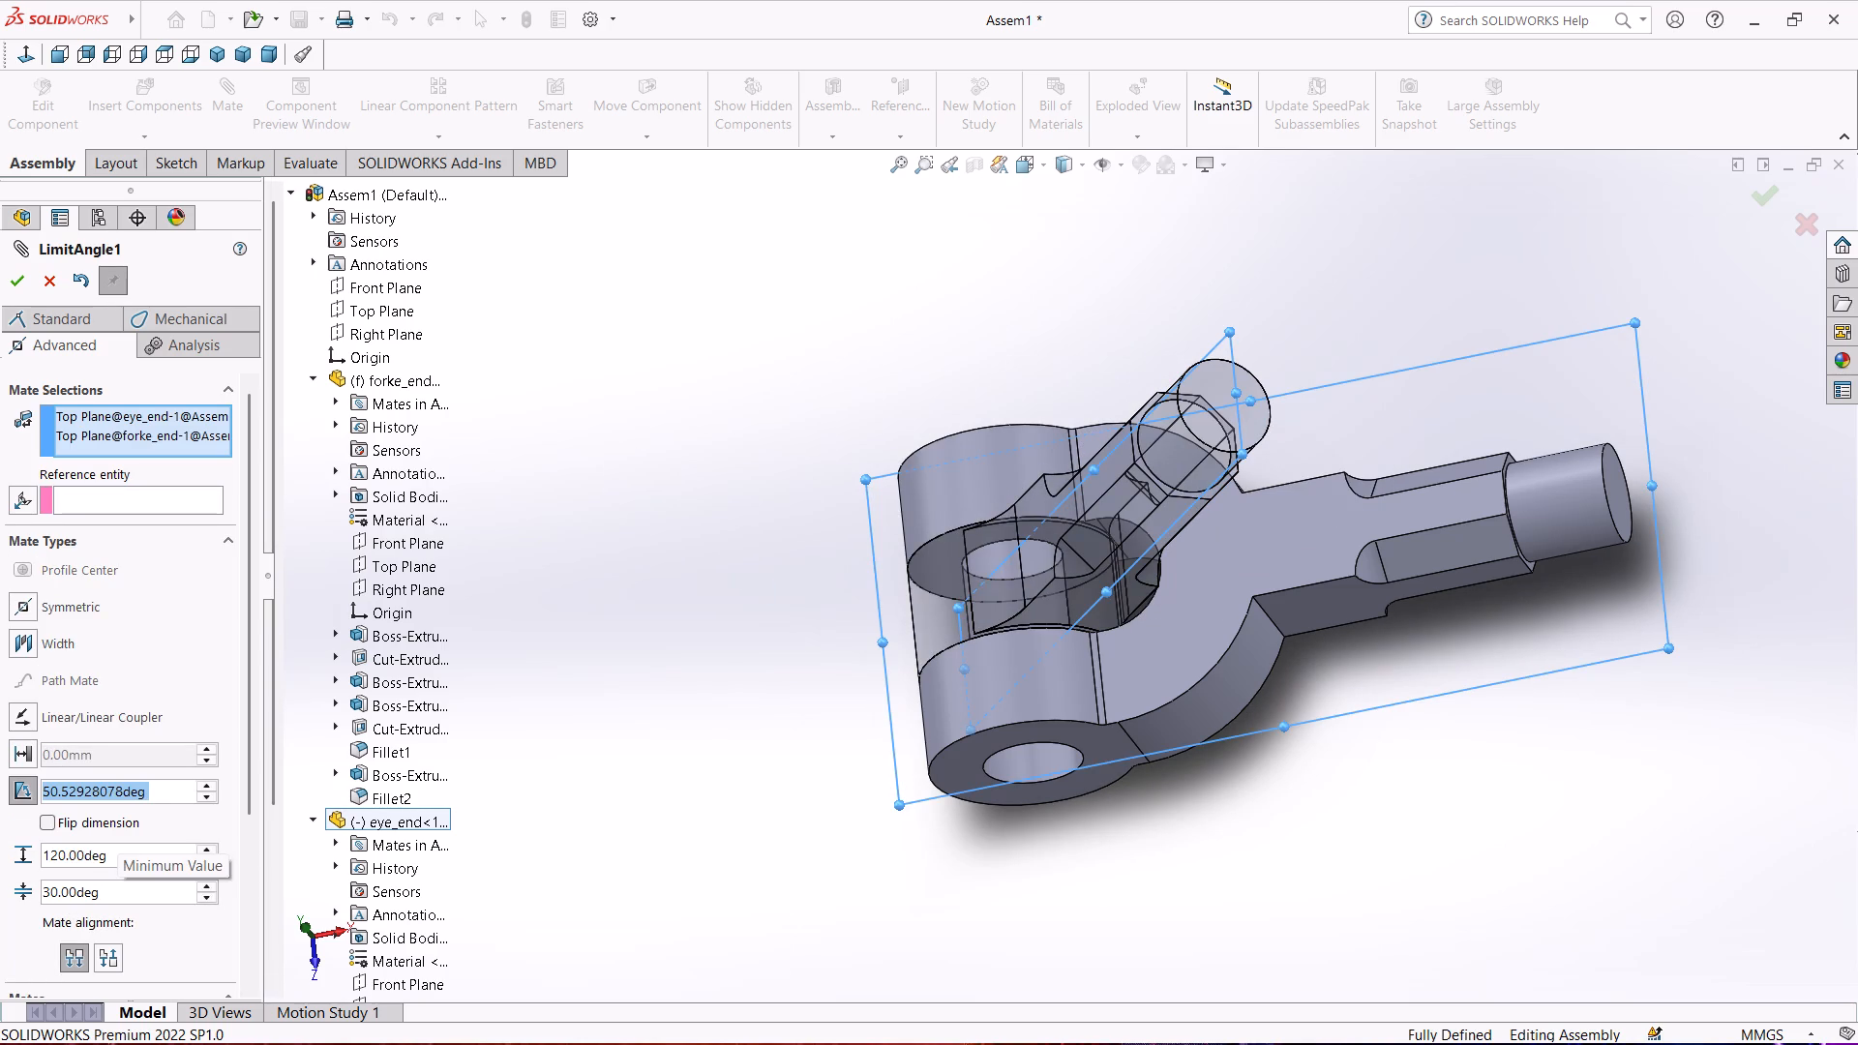
left_click_drag(105, 896, 15, 900)
type("50")
key("Return")
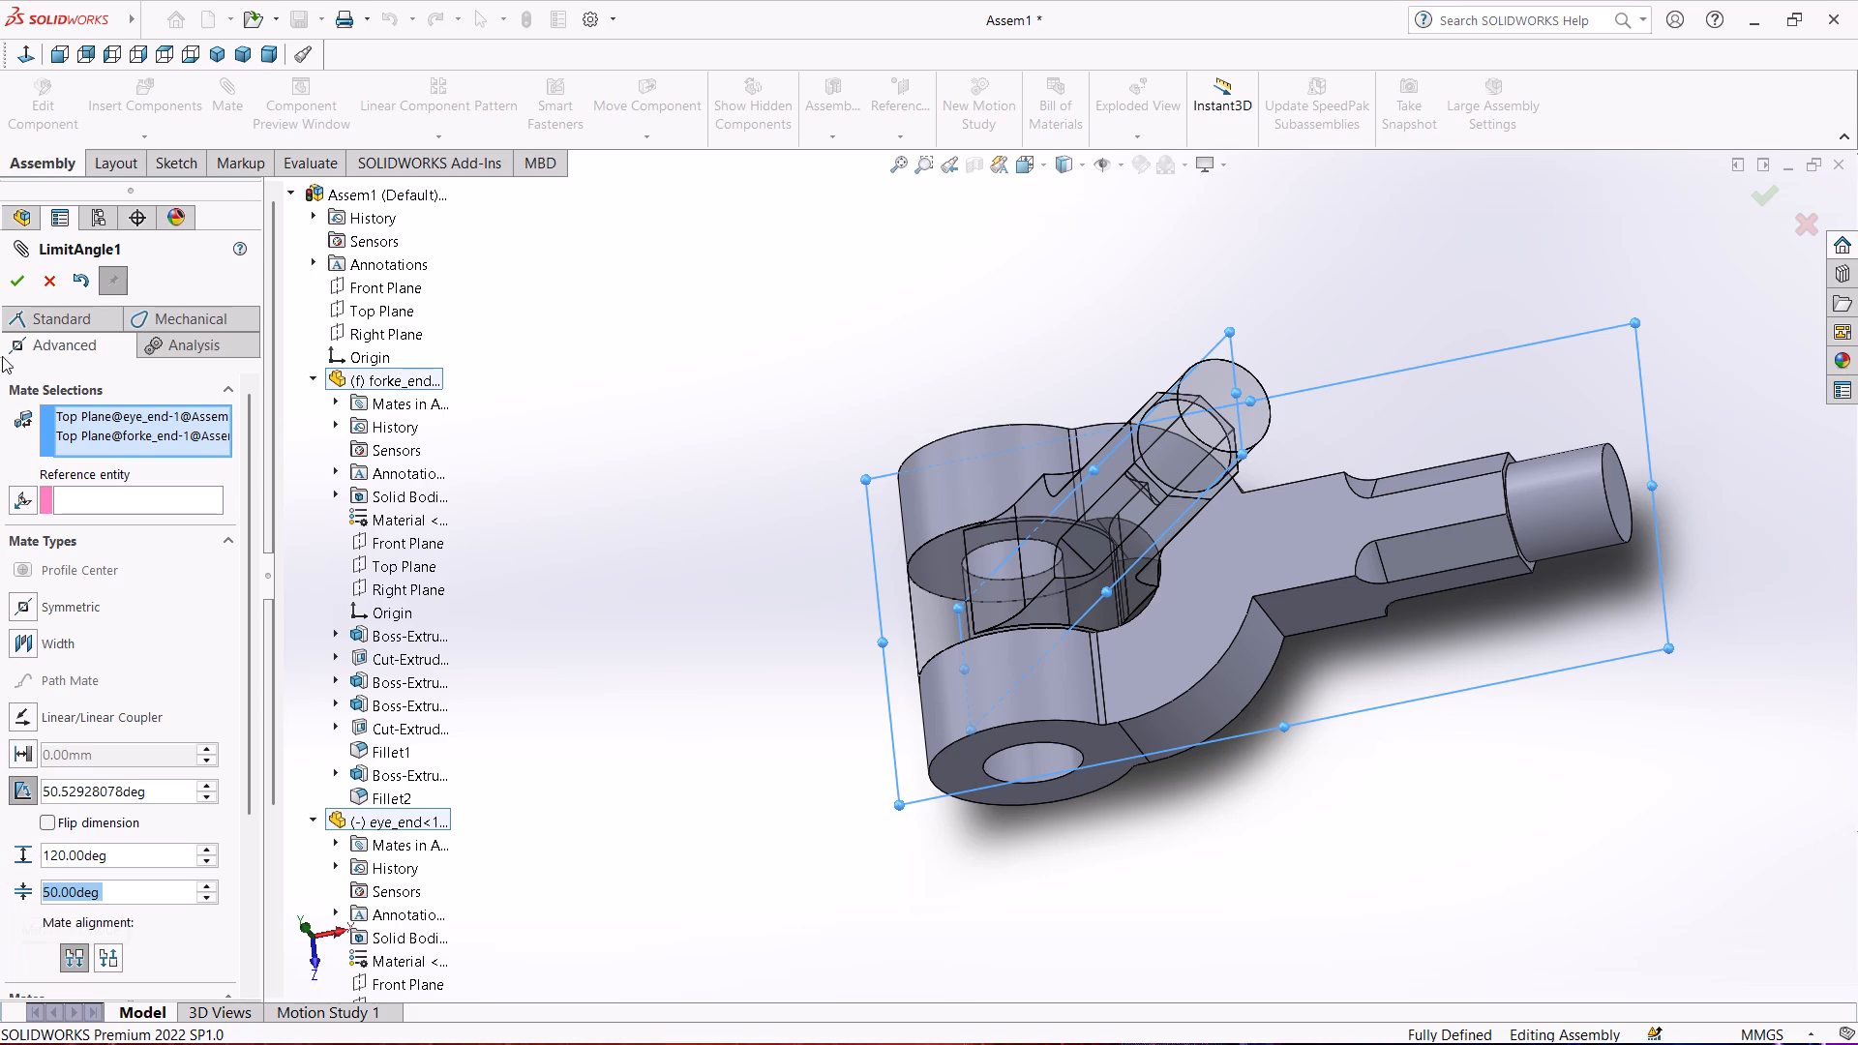
left_click(12, 278)
Swing the eye_end out to its open position, pointing away from the fork's shank, and finish mating.
left_click_drag(1106, 536, 855, 656)
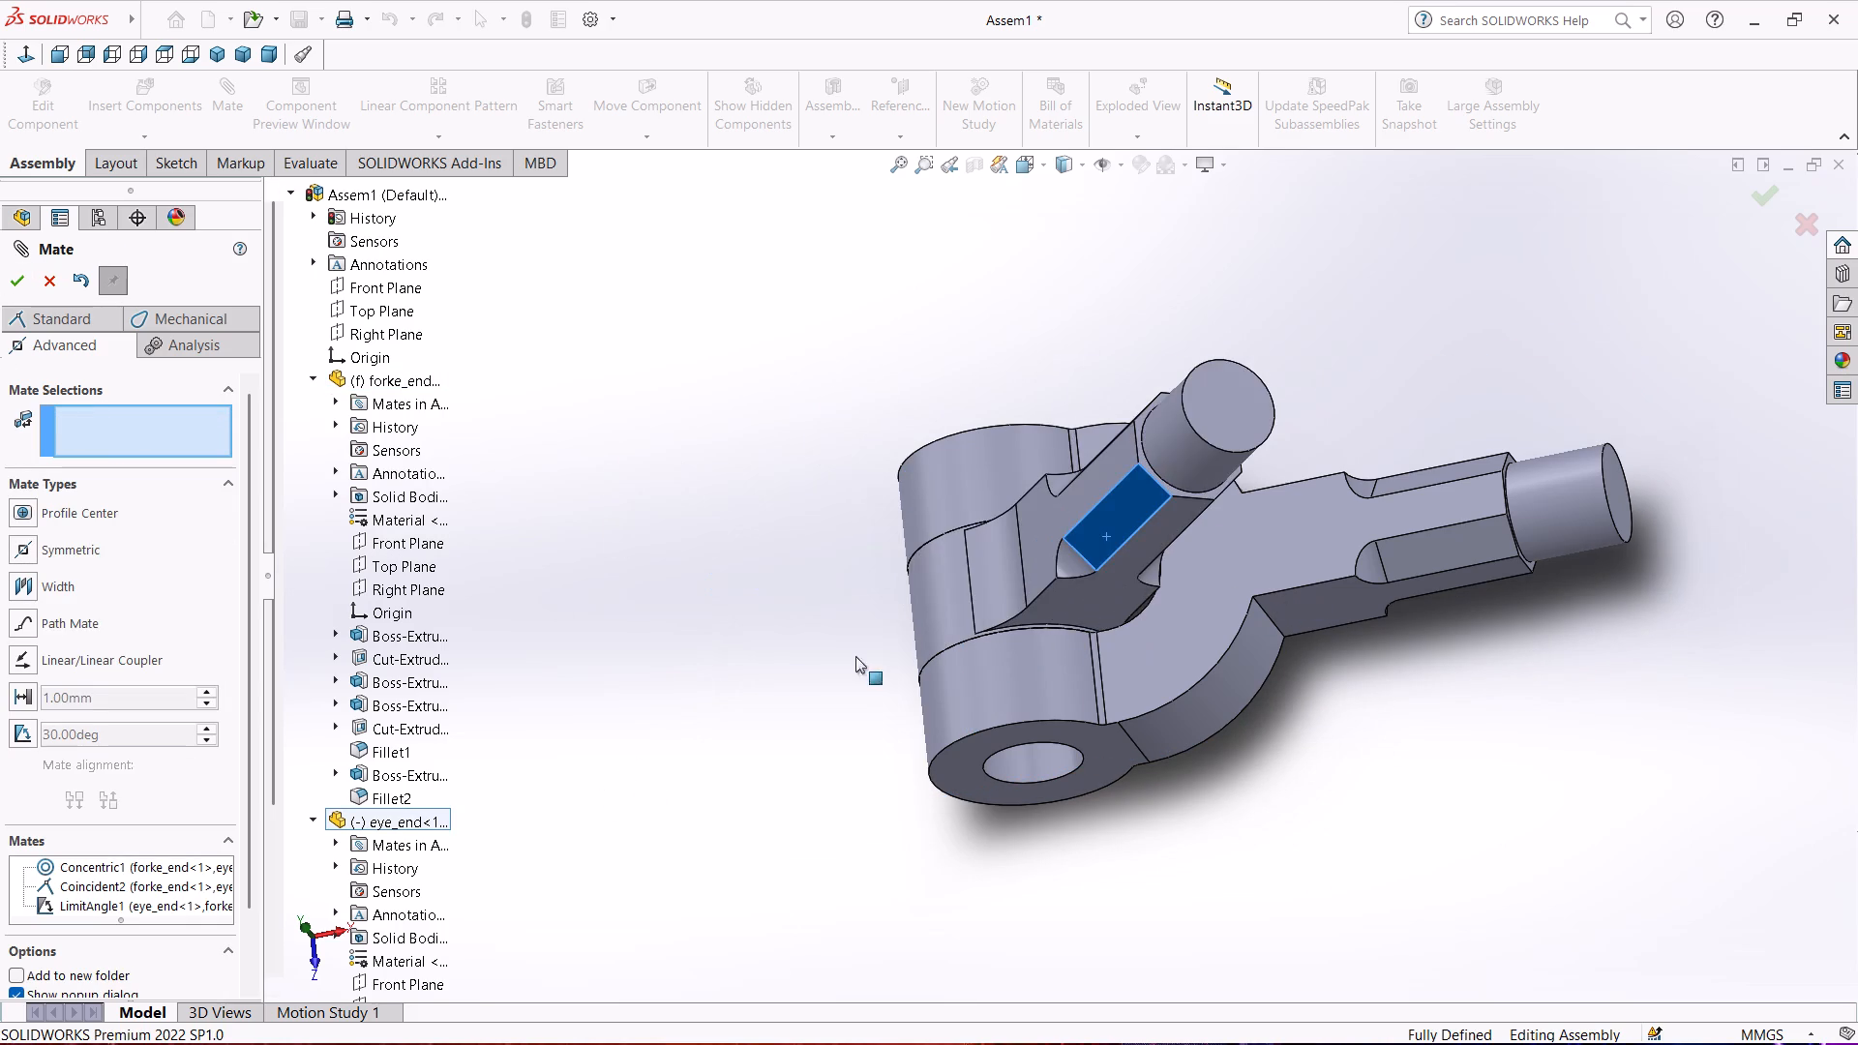
left_click_drag(855, 656, 694, 652)
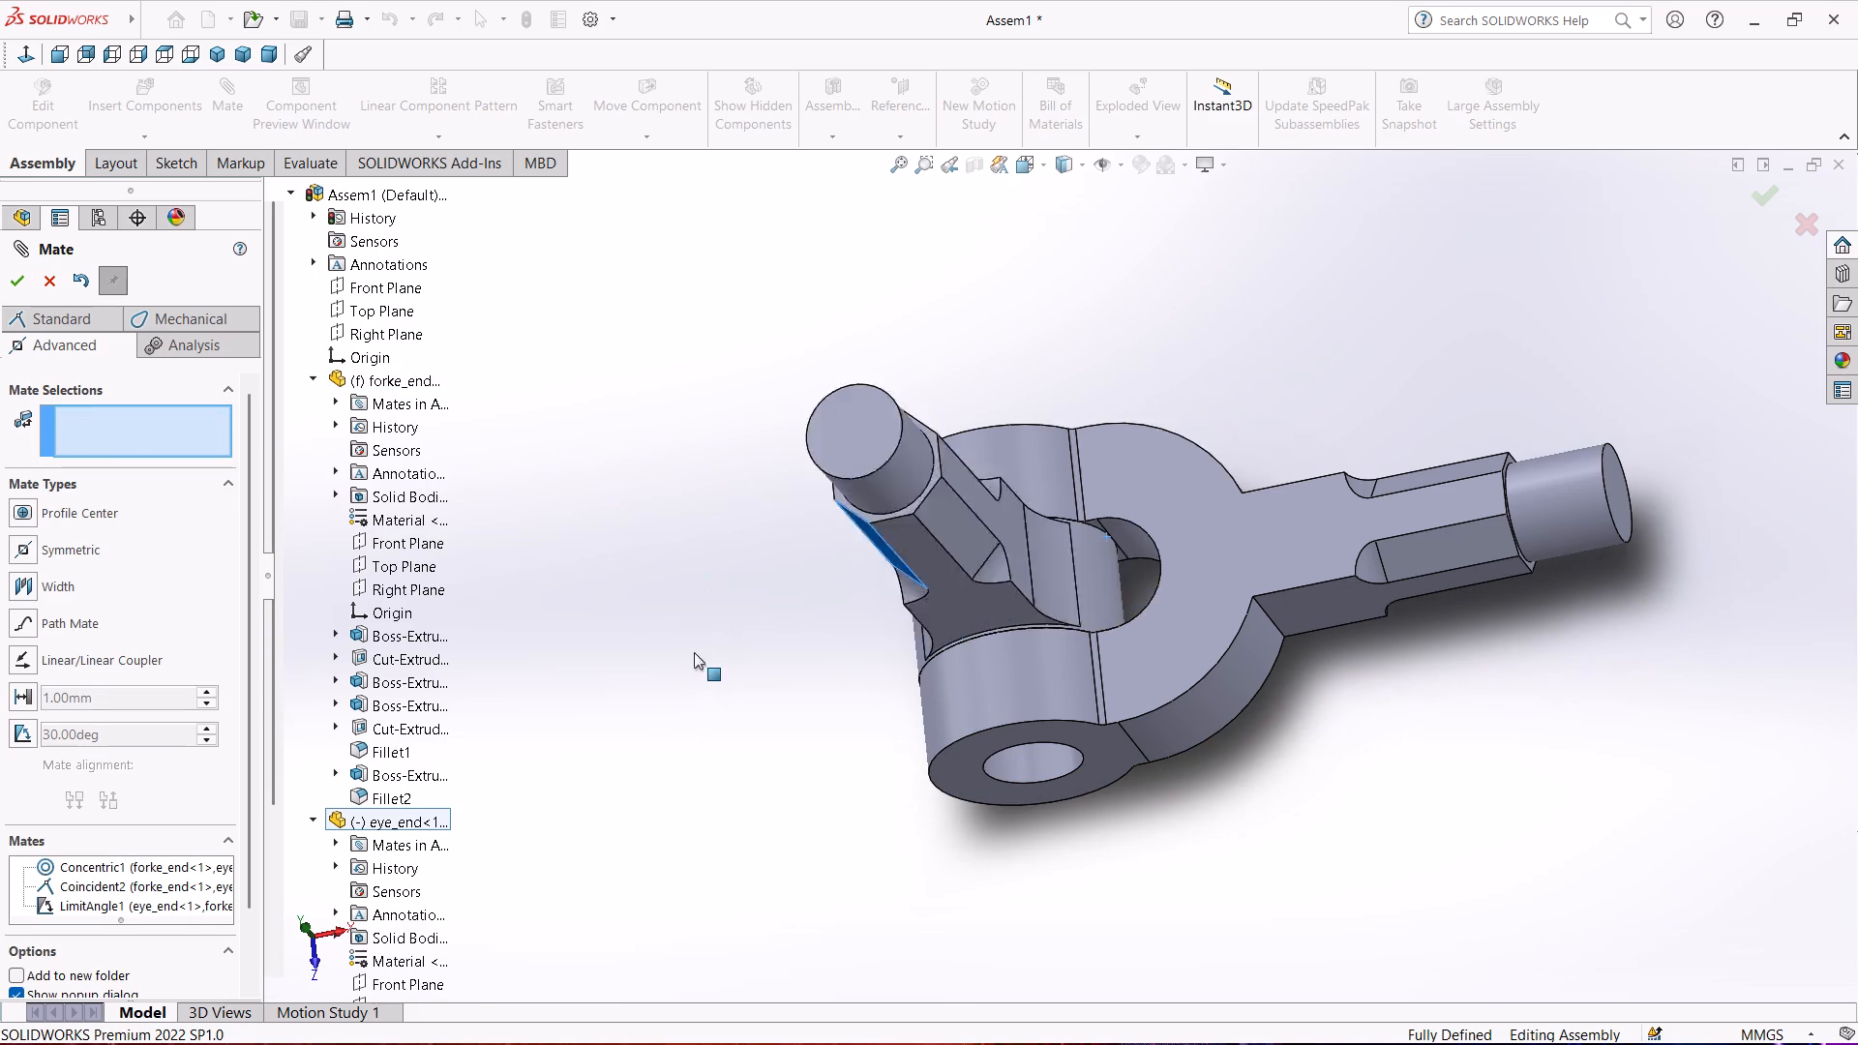
left_click_drag(694, 652, 667, 520)
left_click(15, 279)
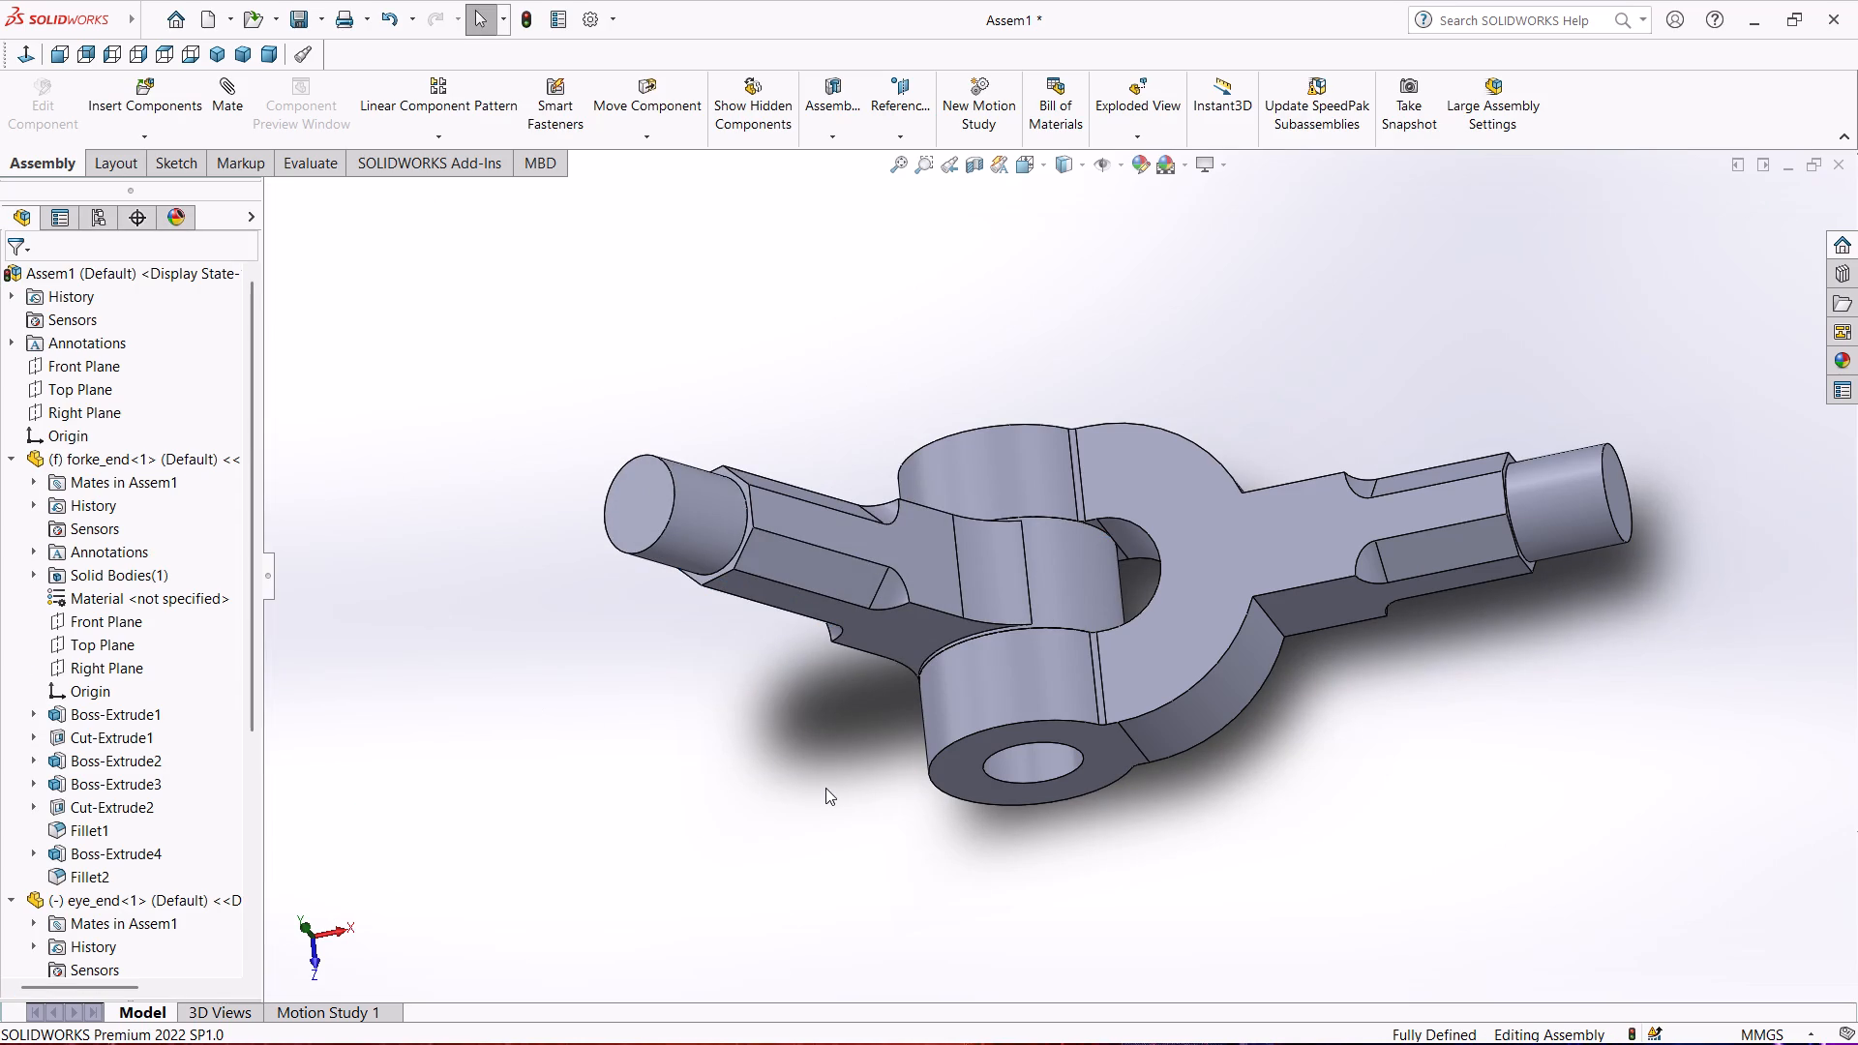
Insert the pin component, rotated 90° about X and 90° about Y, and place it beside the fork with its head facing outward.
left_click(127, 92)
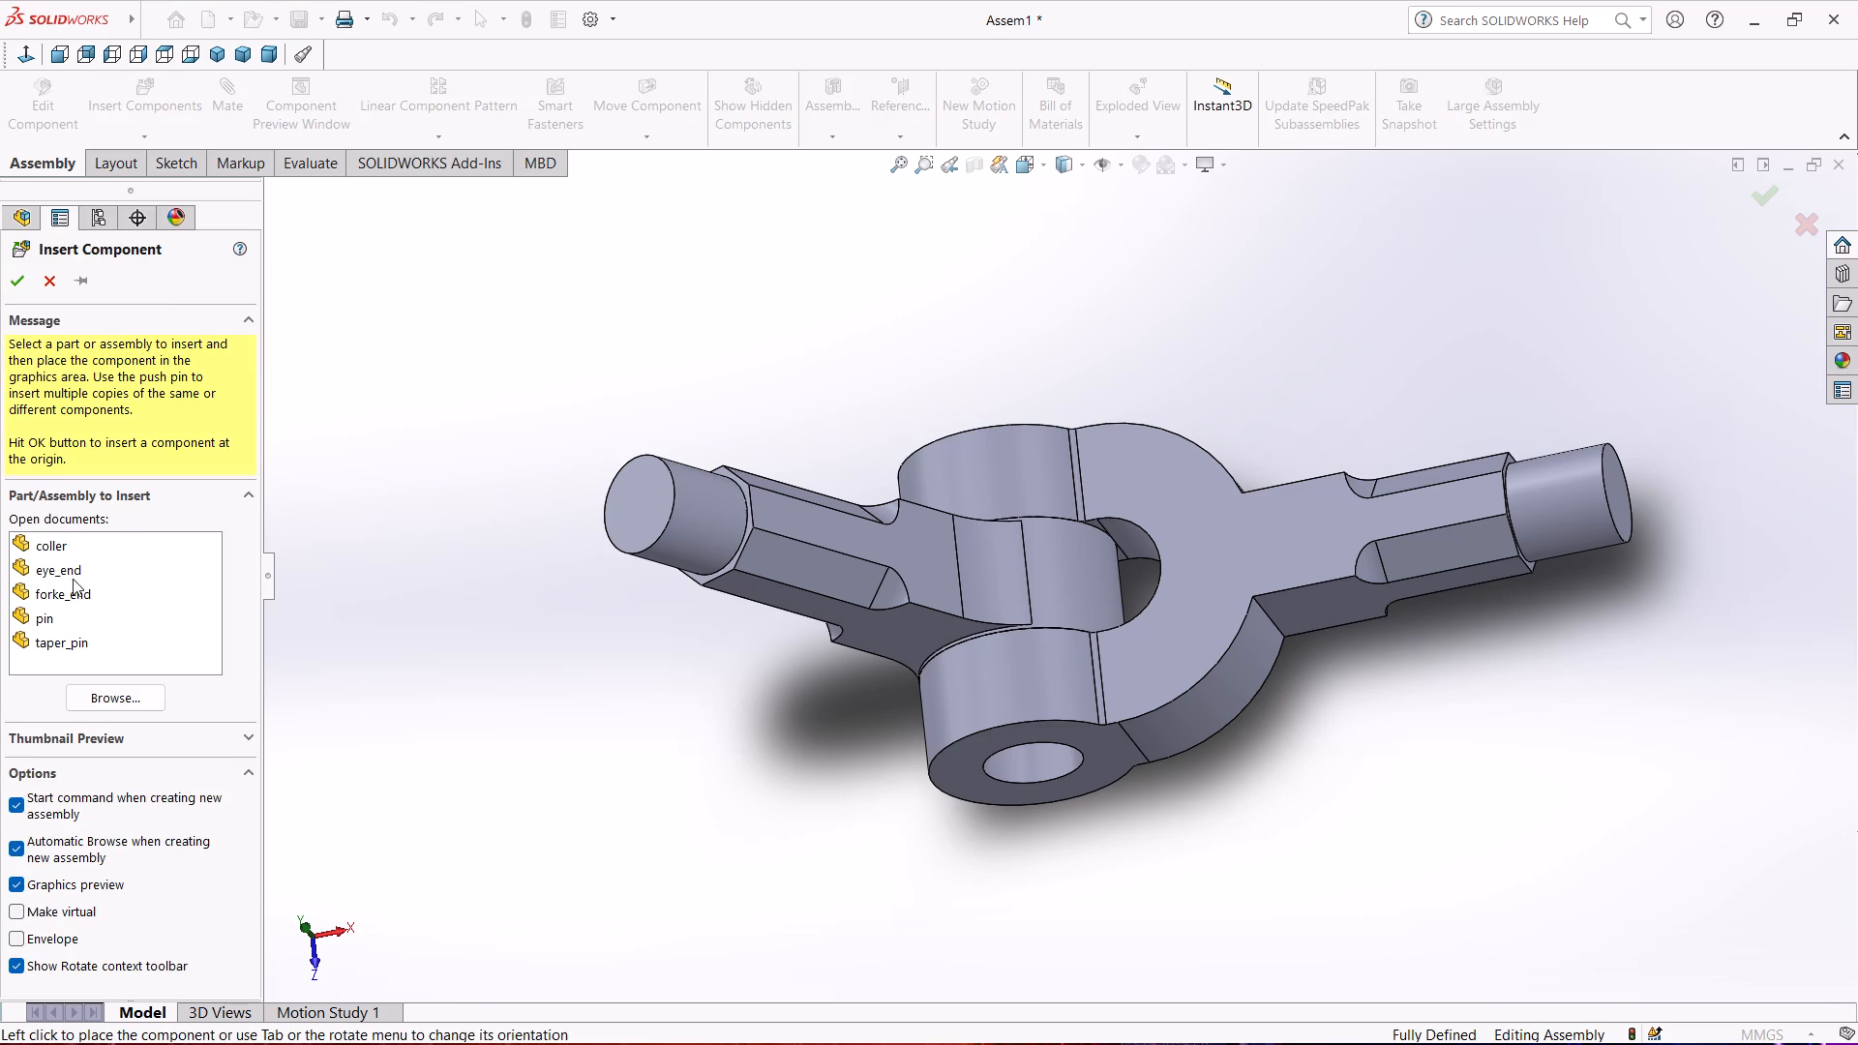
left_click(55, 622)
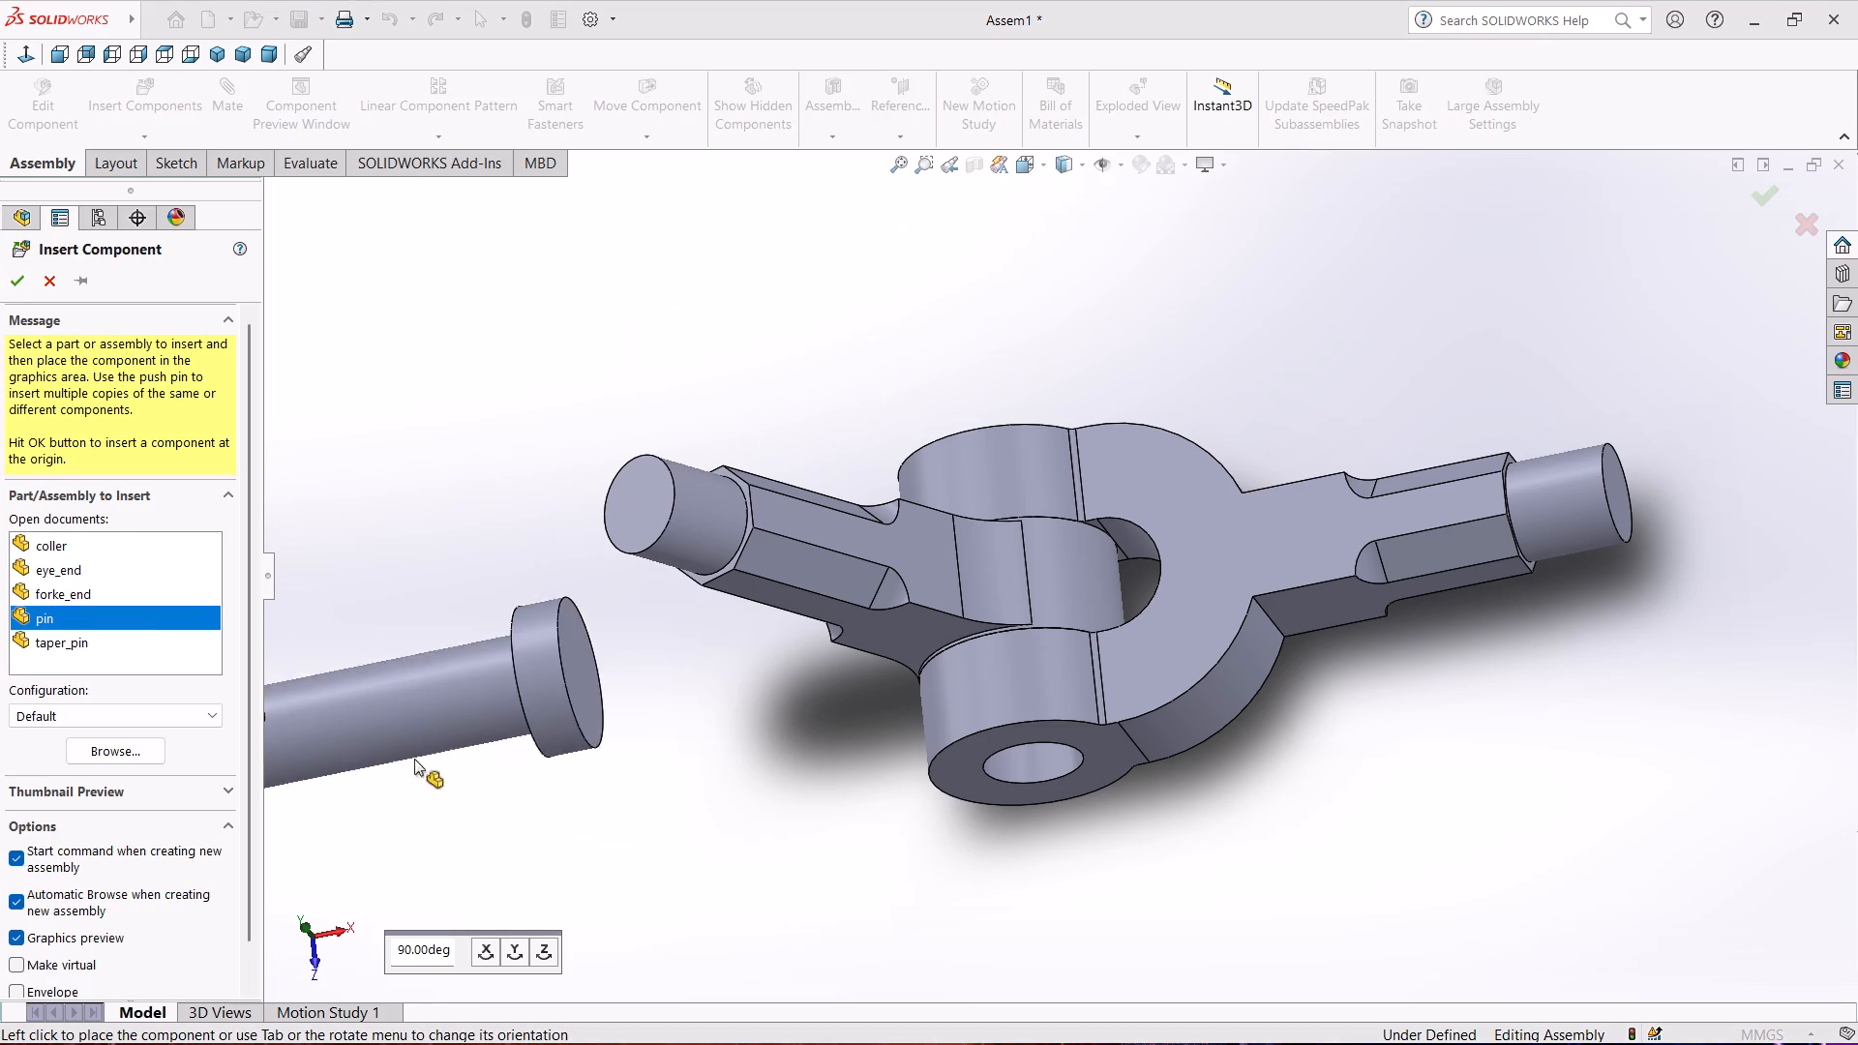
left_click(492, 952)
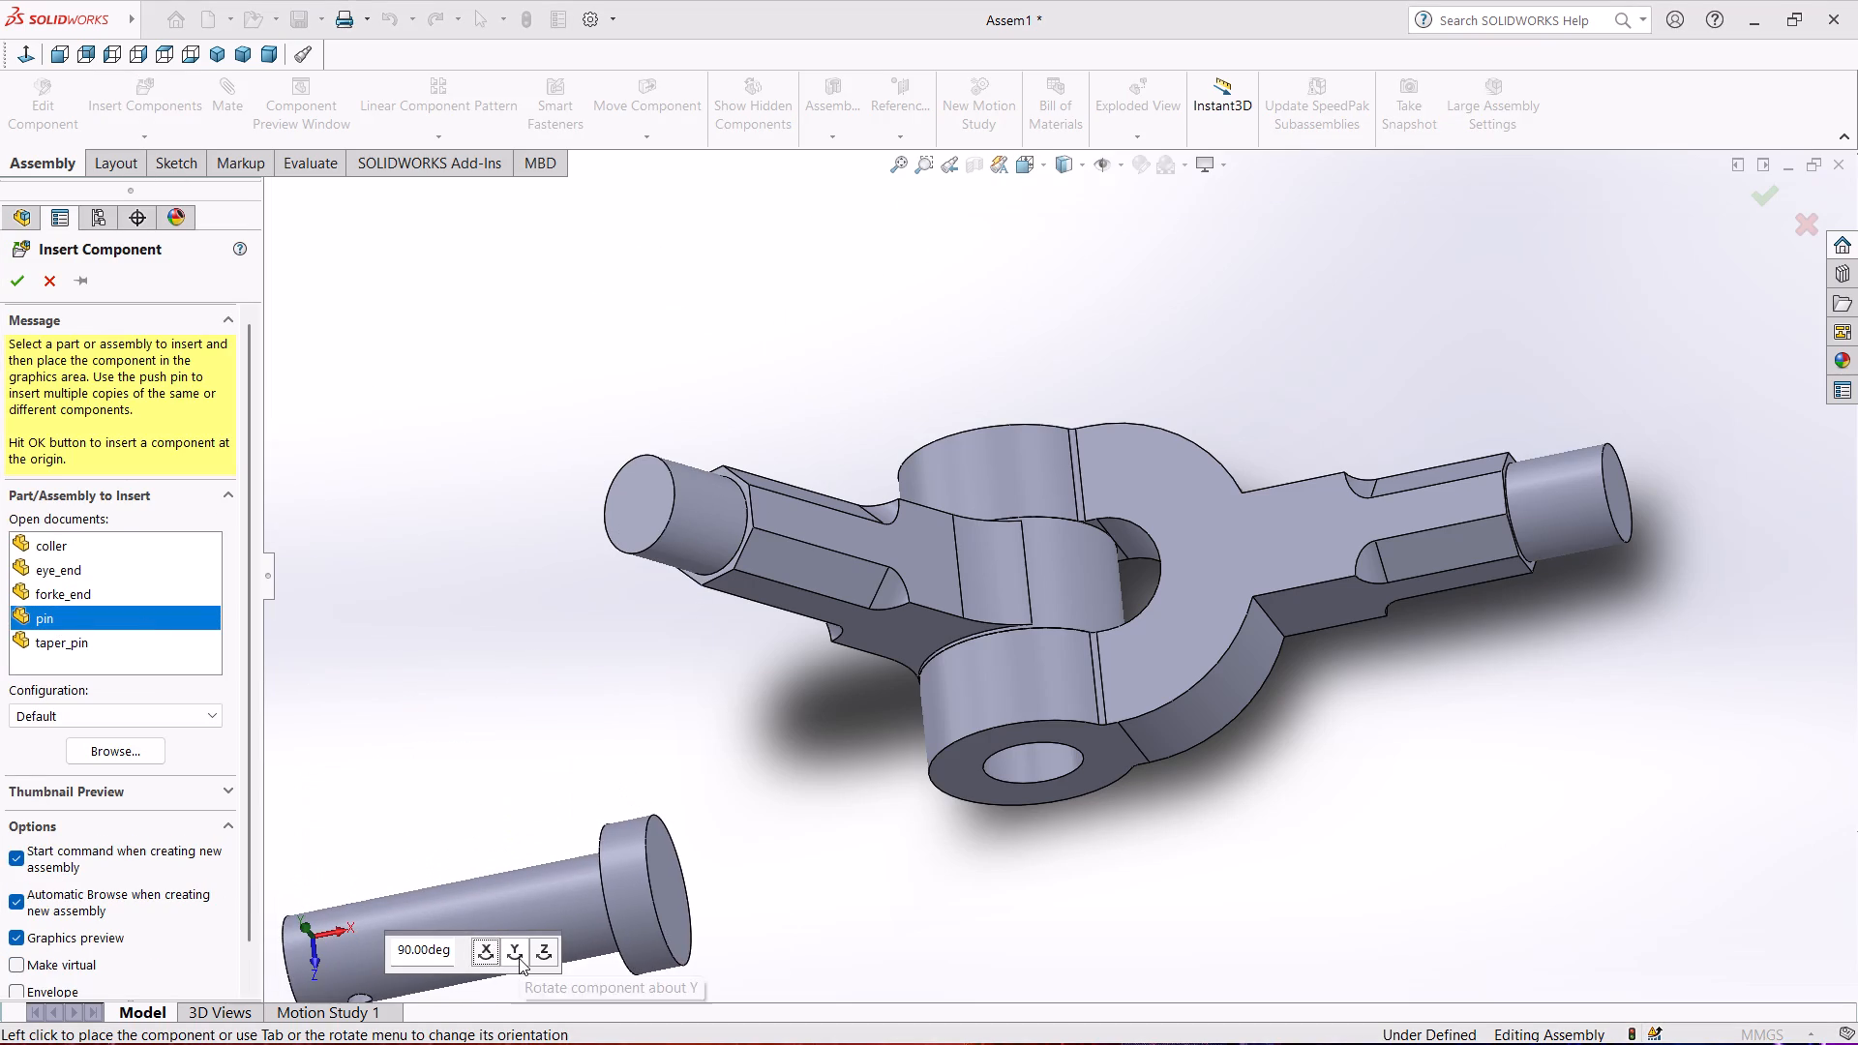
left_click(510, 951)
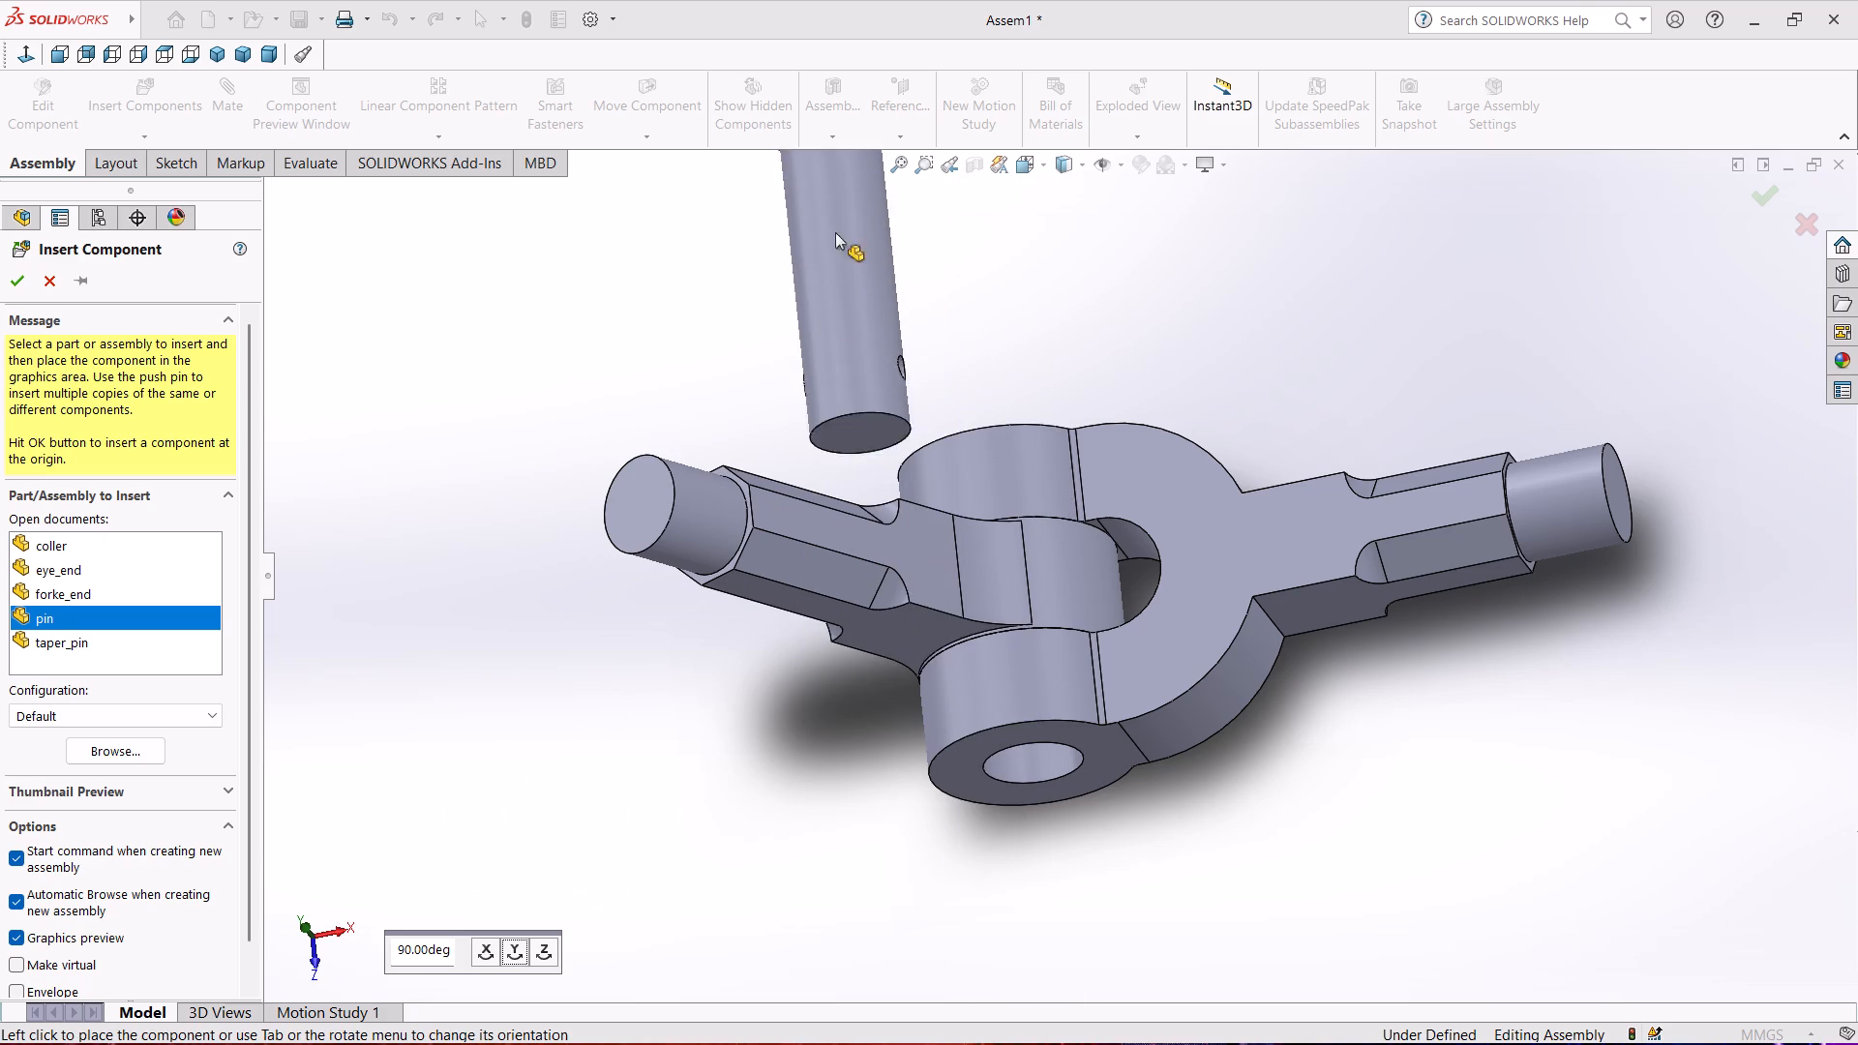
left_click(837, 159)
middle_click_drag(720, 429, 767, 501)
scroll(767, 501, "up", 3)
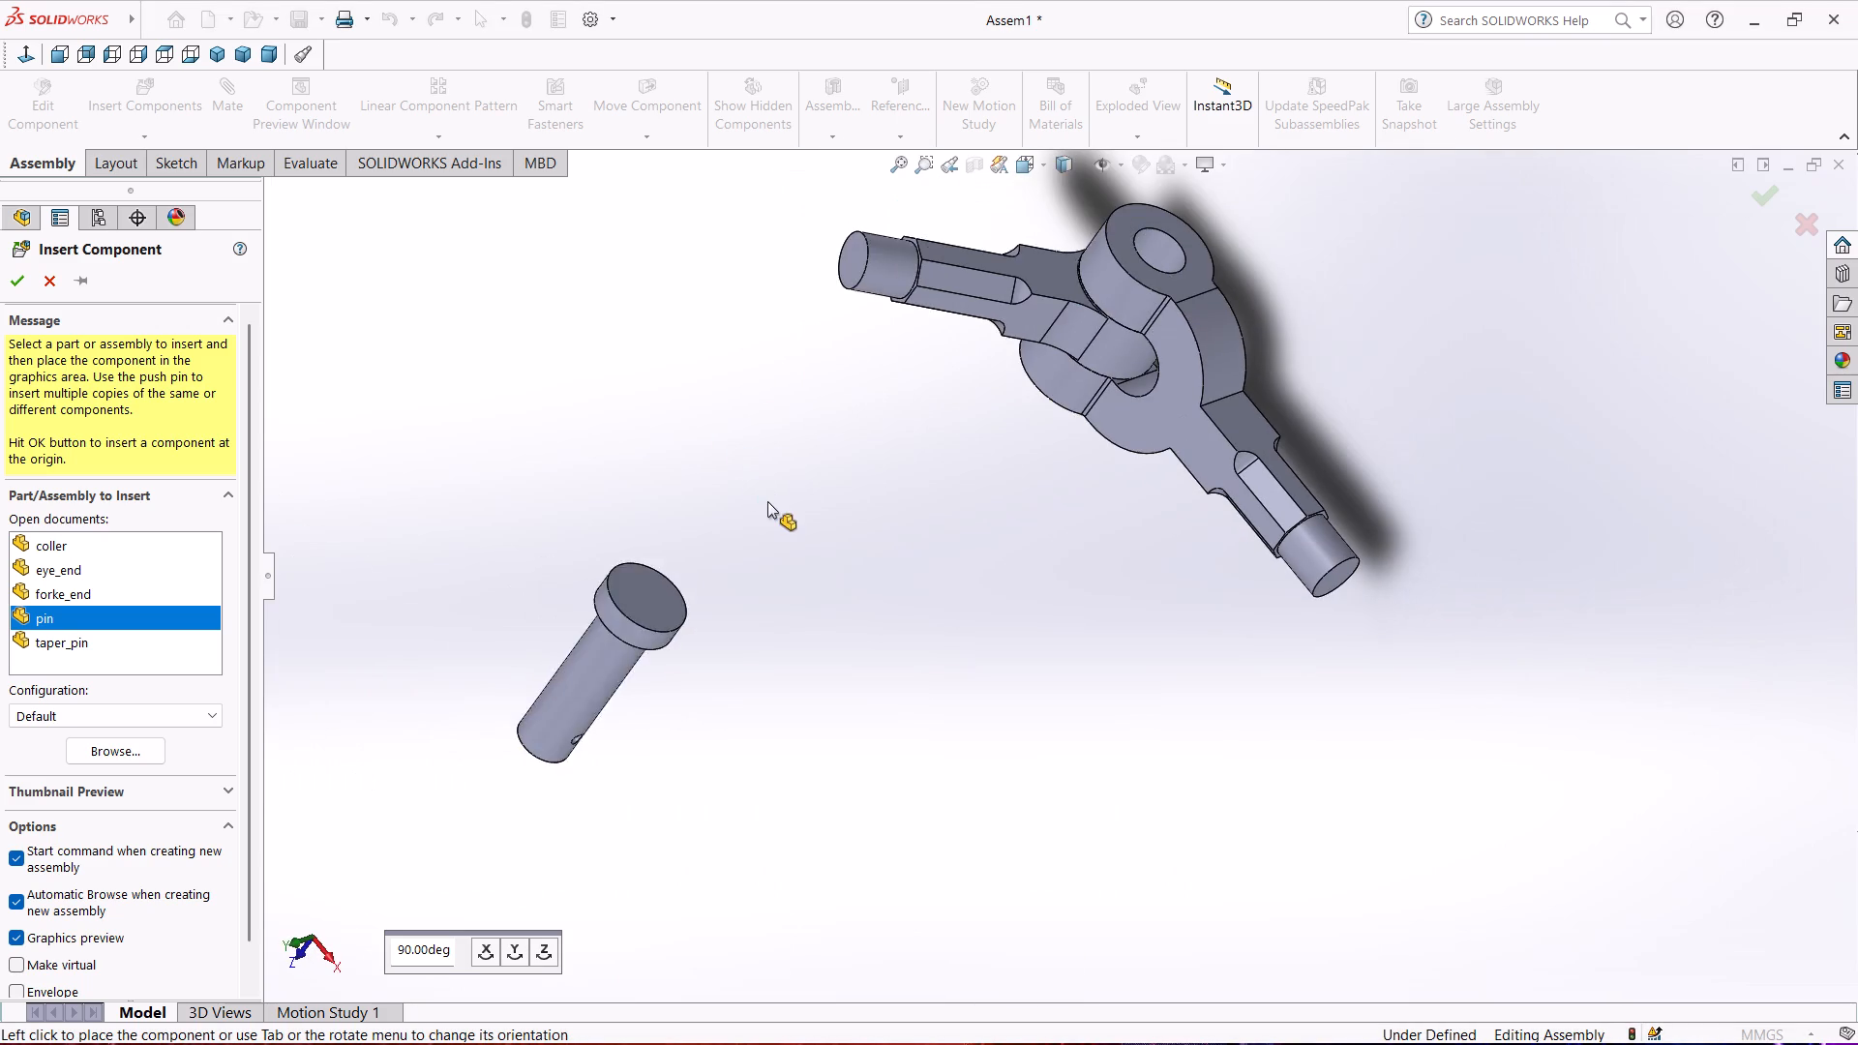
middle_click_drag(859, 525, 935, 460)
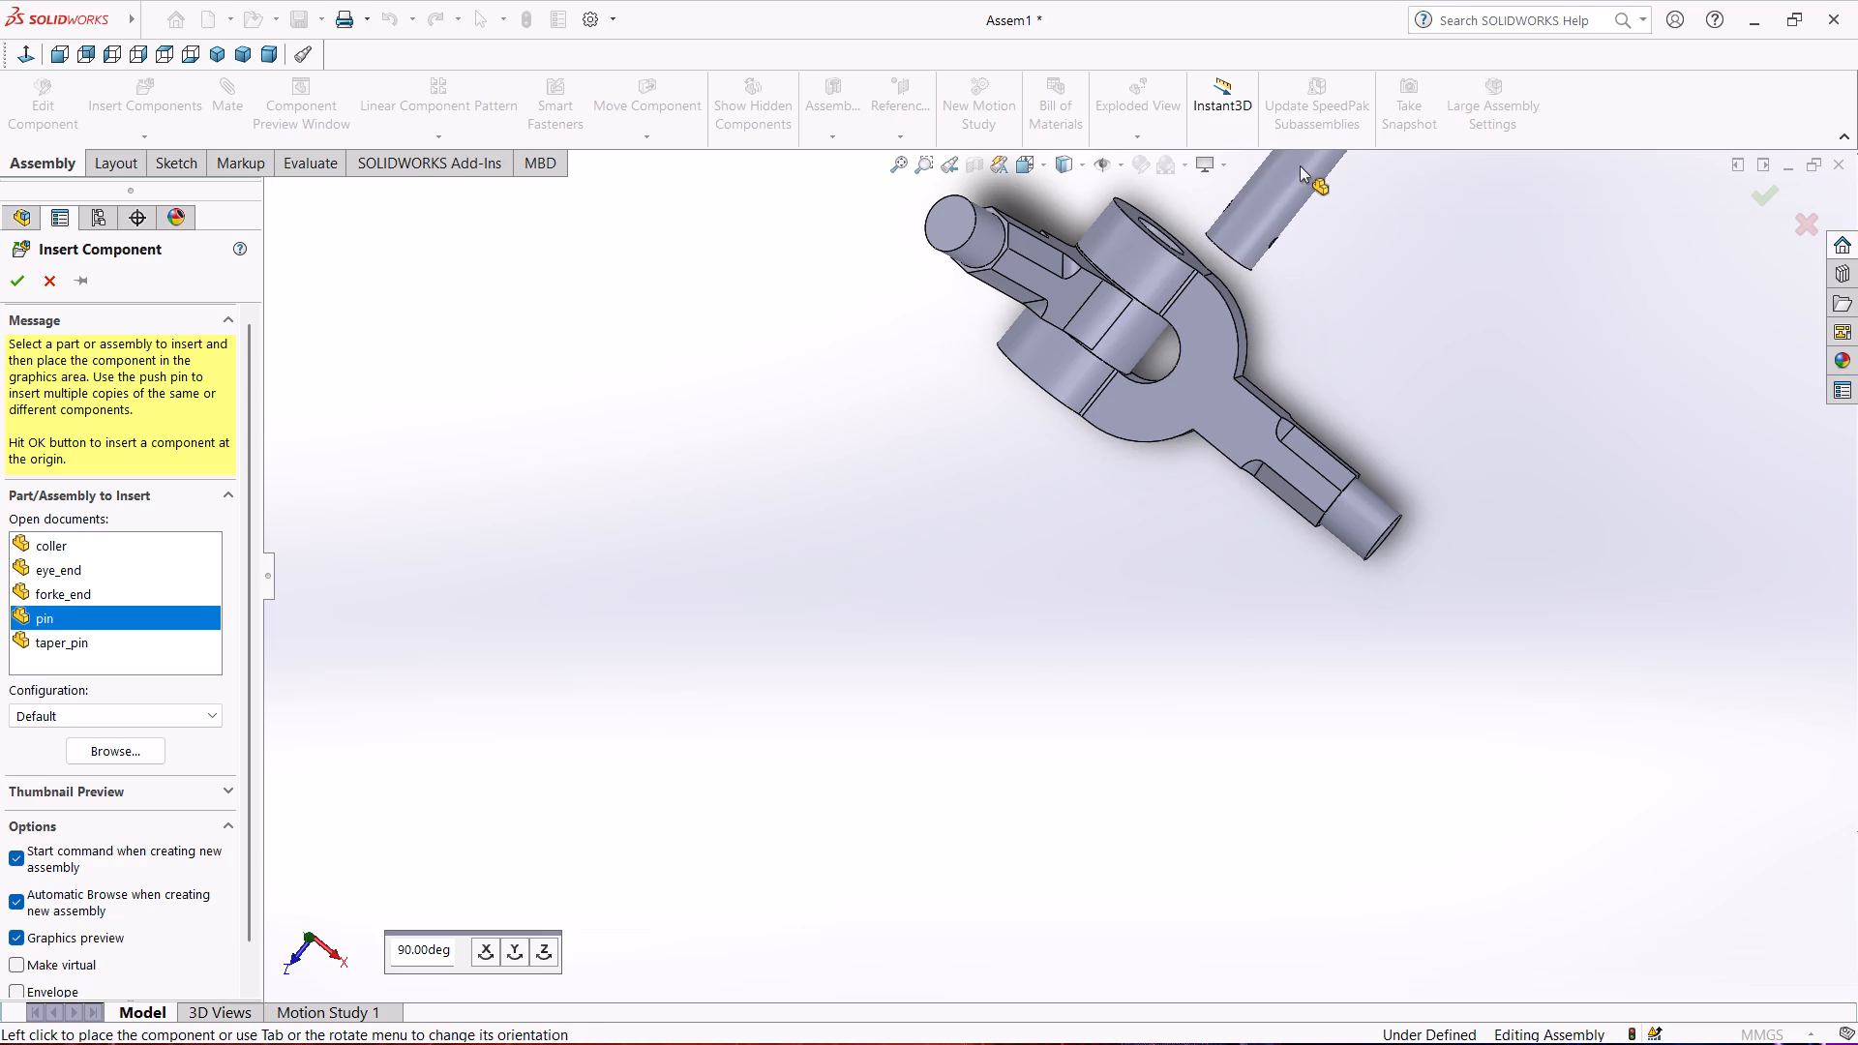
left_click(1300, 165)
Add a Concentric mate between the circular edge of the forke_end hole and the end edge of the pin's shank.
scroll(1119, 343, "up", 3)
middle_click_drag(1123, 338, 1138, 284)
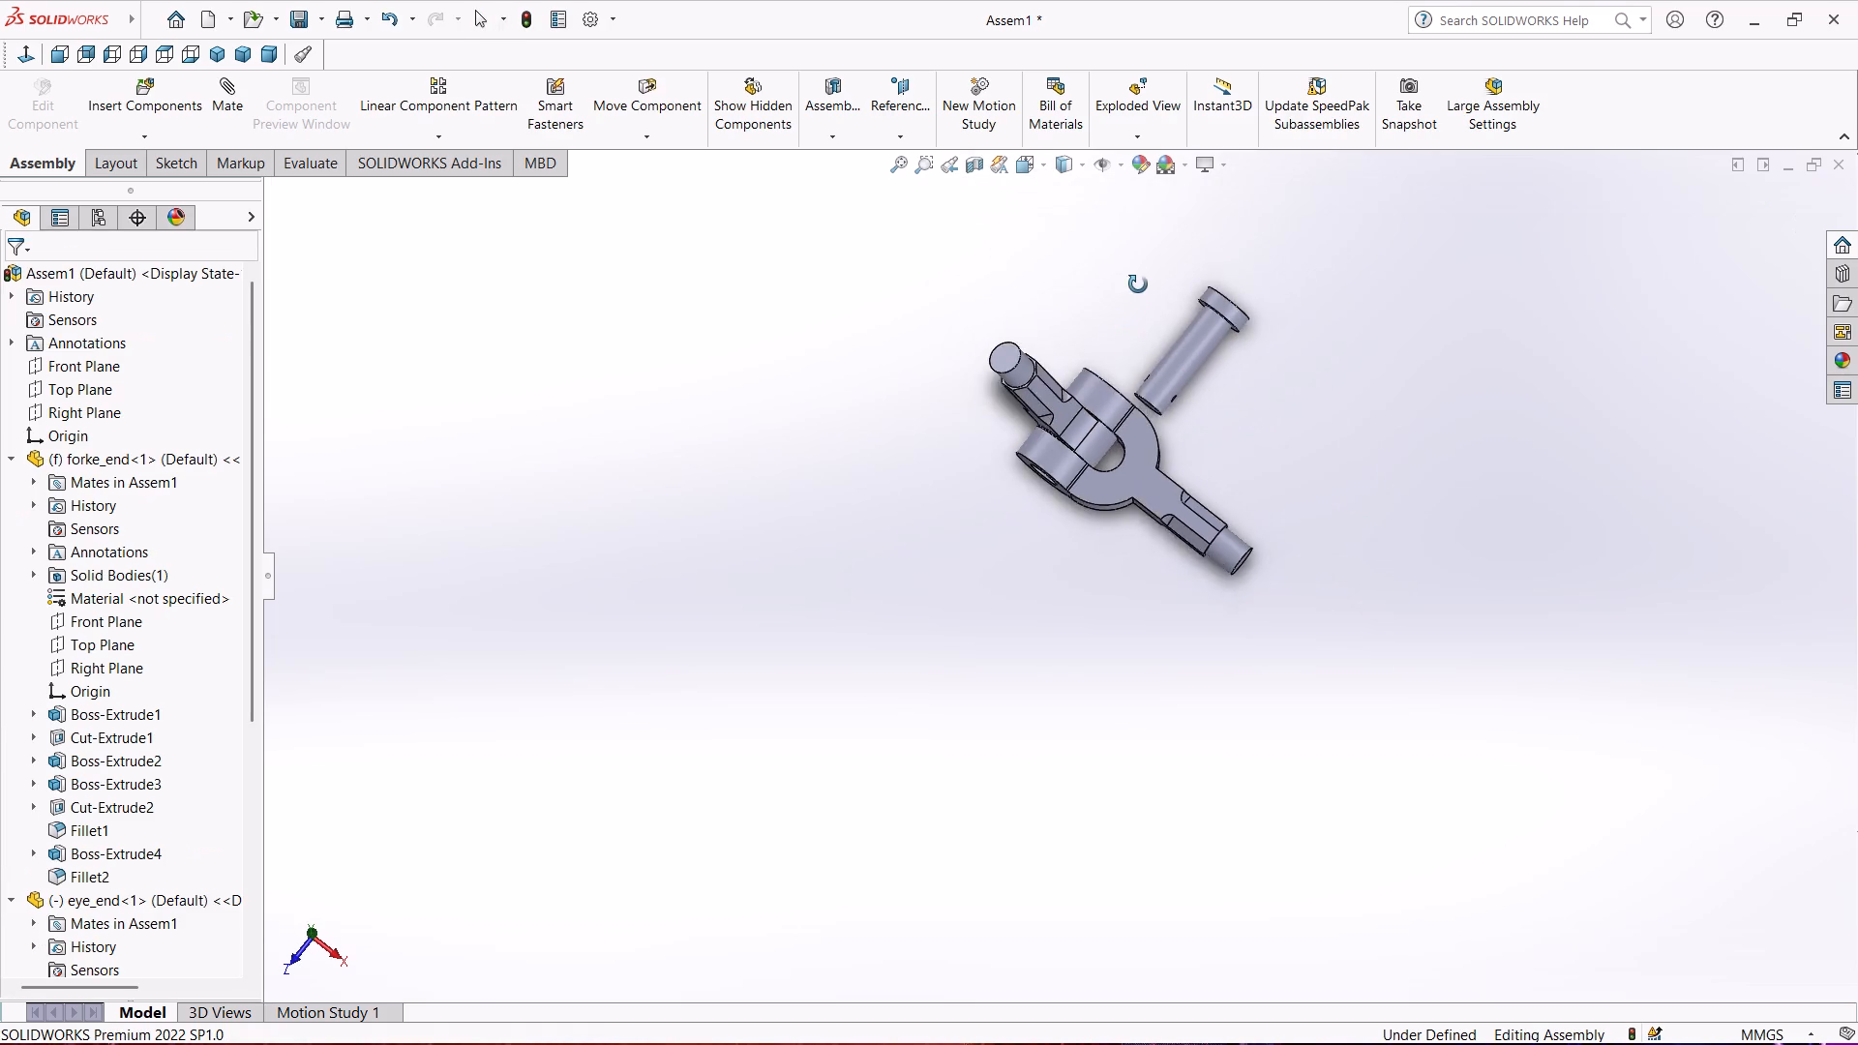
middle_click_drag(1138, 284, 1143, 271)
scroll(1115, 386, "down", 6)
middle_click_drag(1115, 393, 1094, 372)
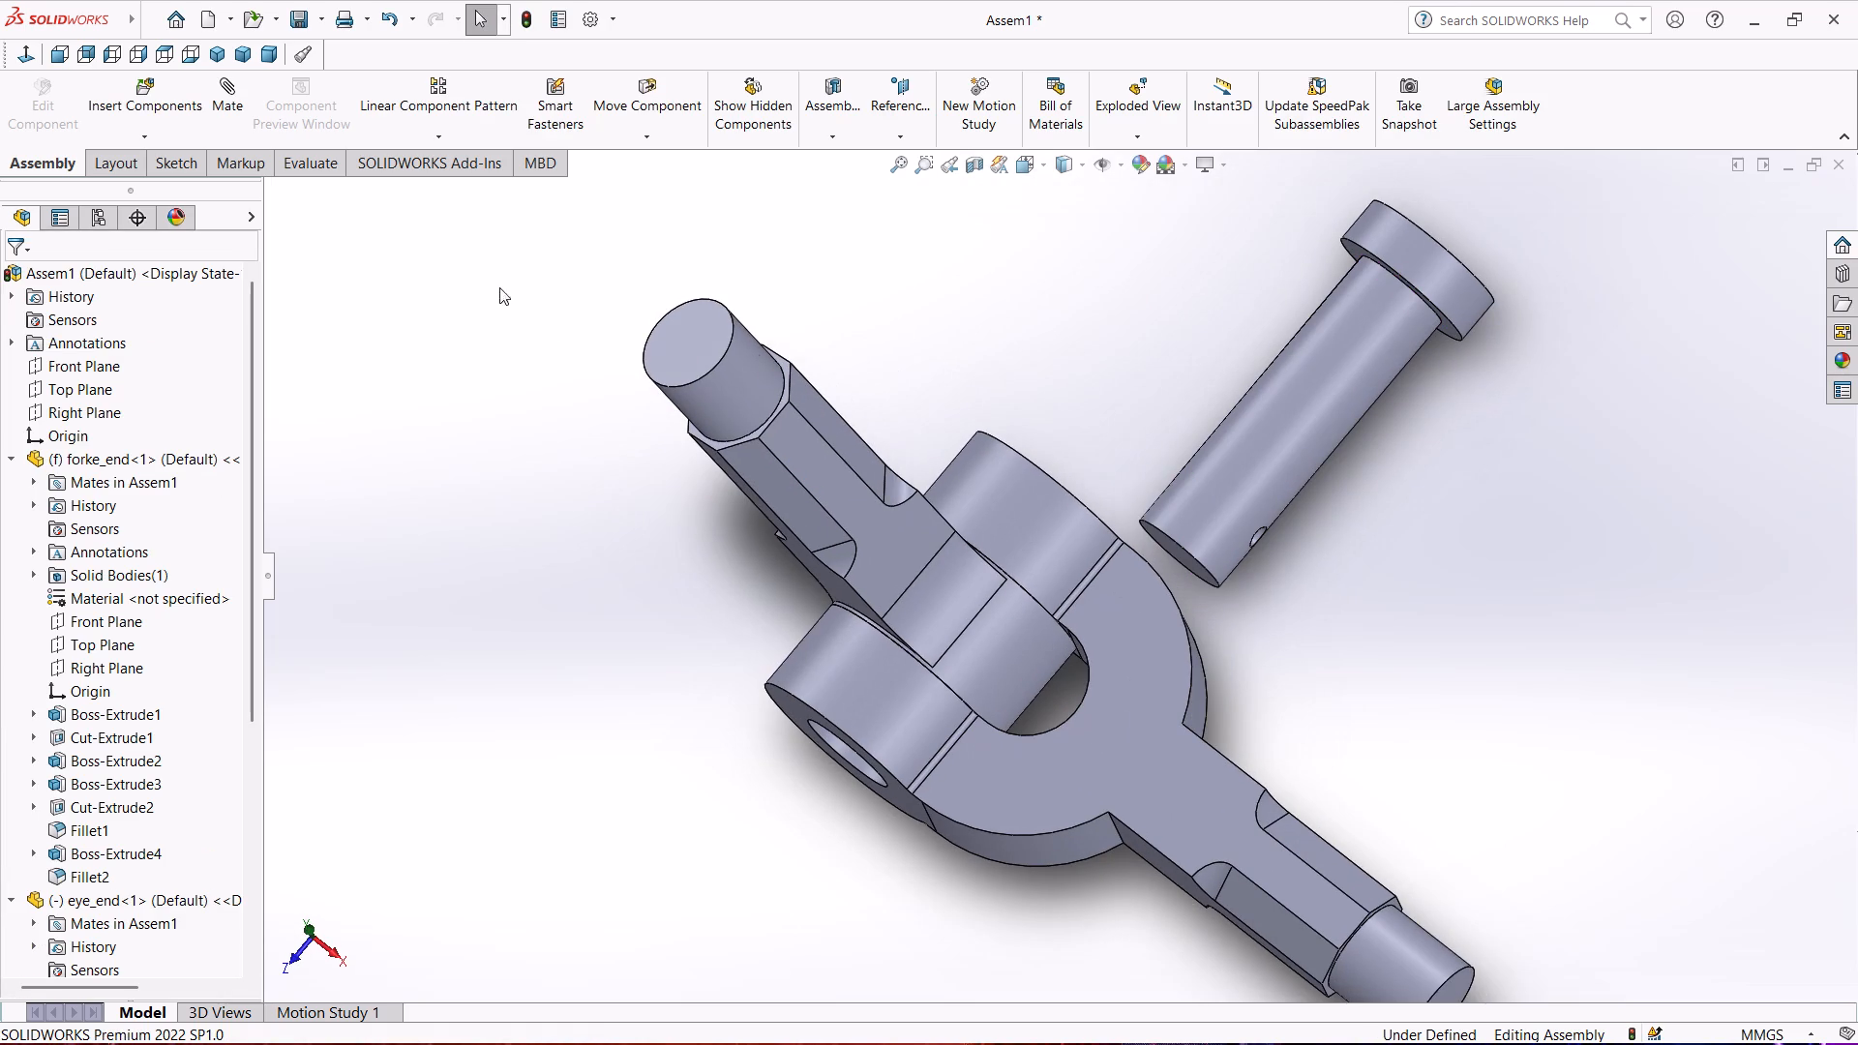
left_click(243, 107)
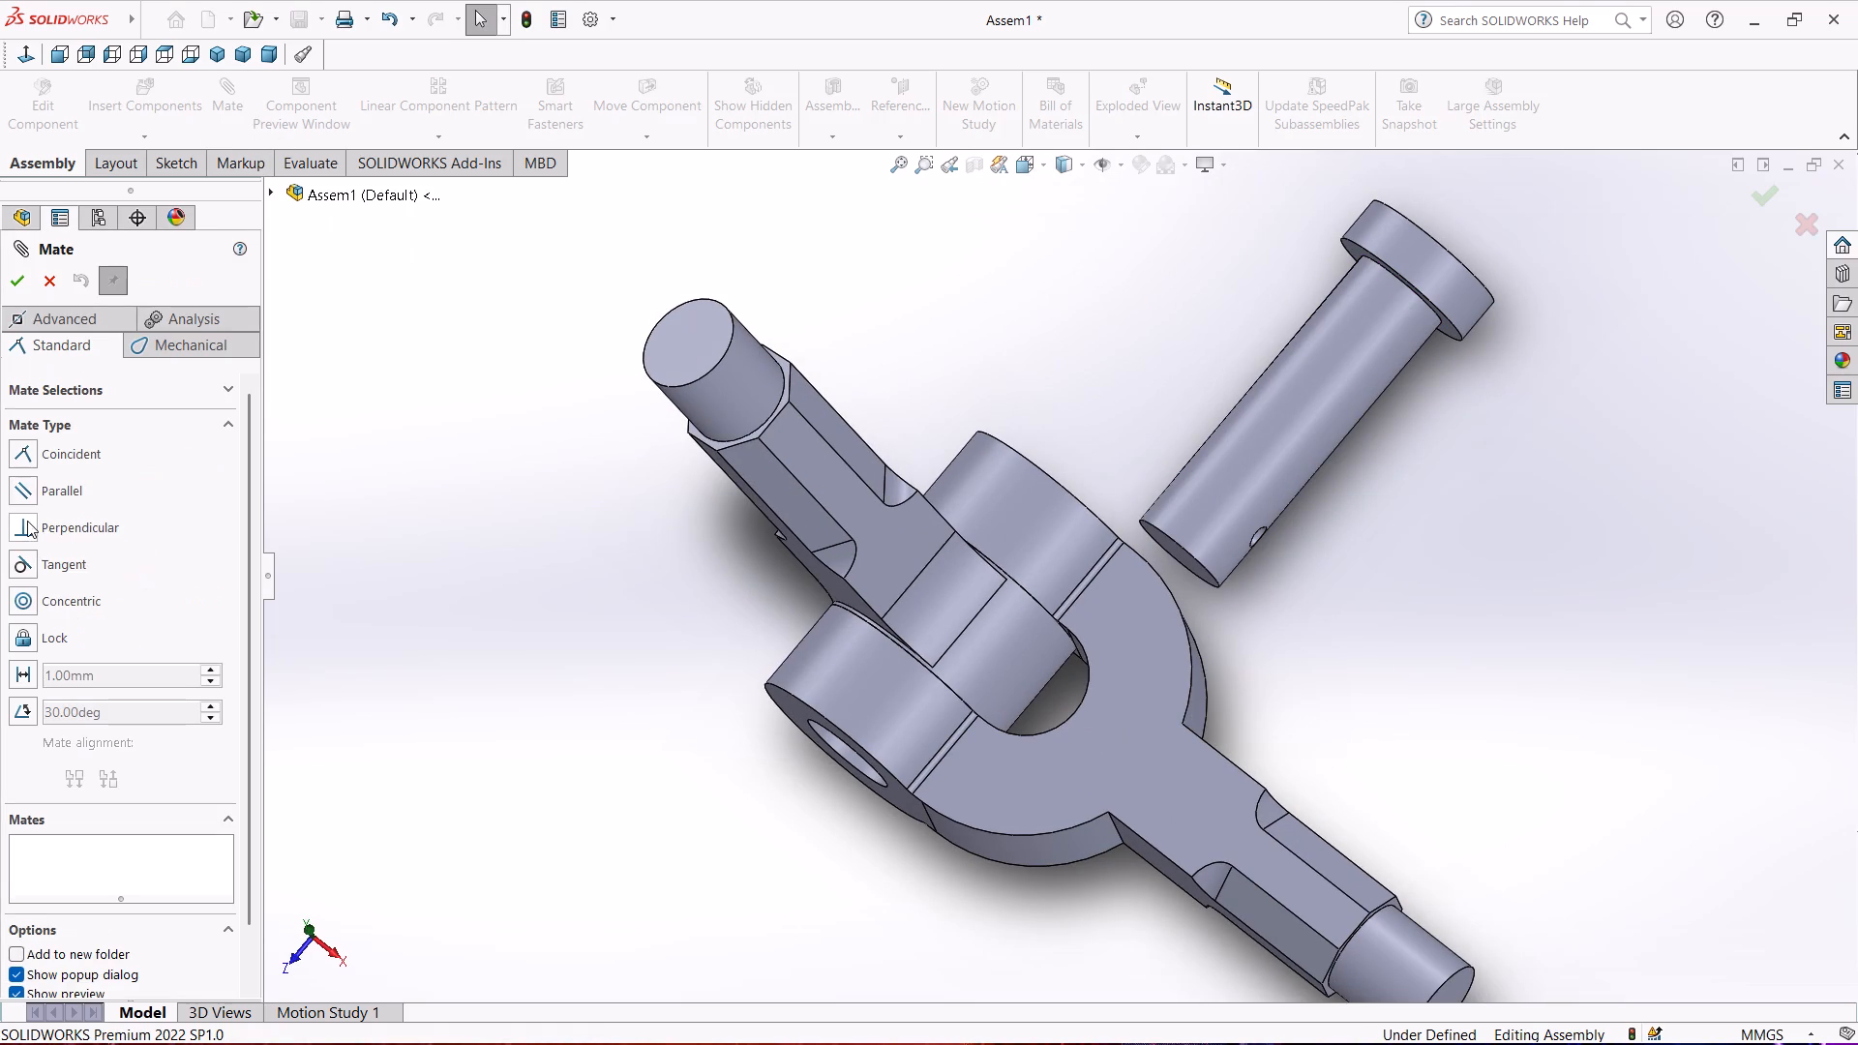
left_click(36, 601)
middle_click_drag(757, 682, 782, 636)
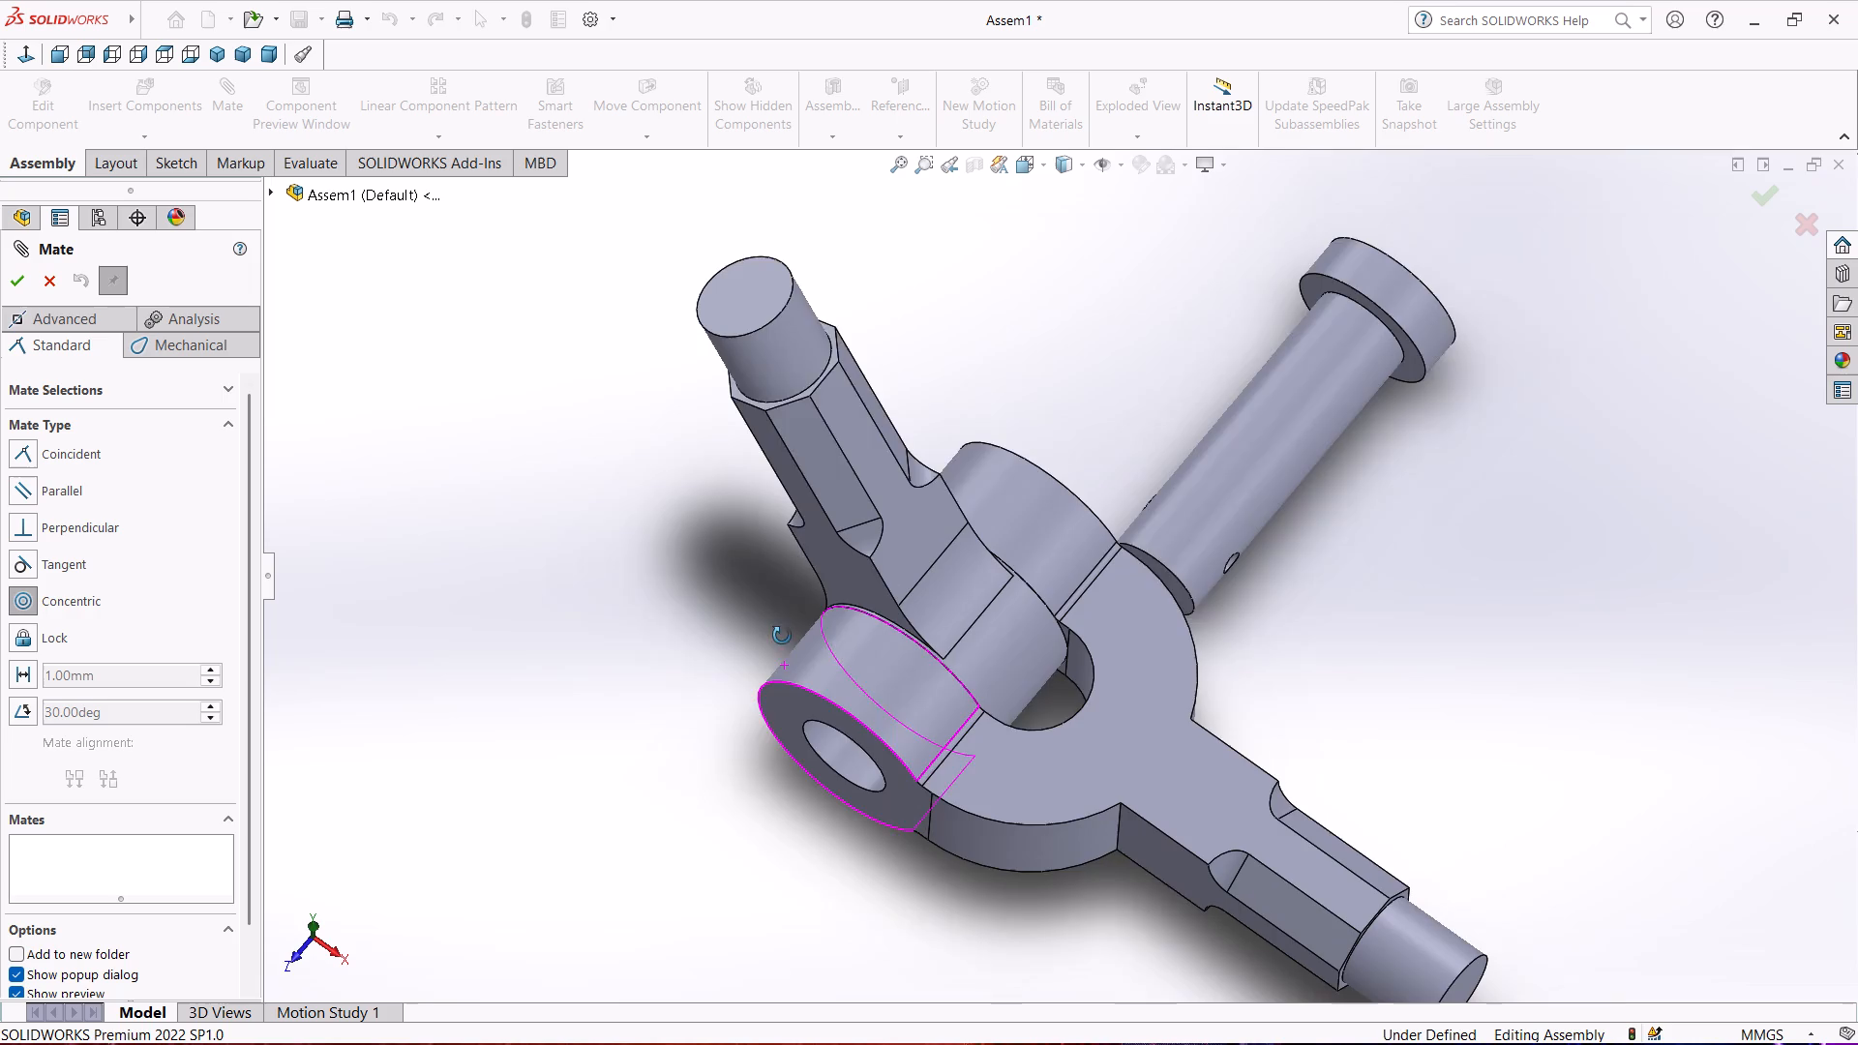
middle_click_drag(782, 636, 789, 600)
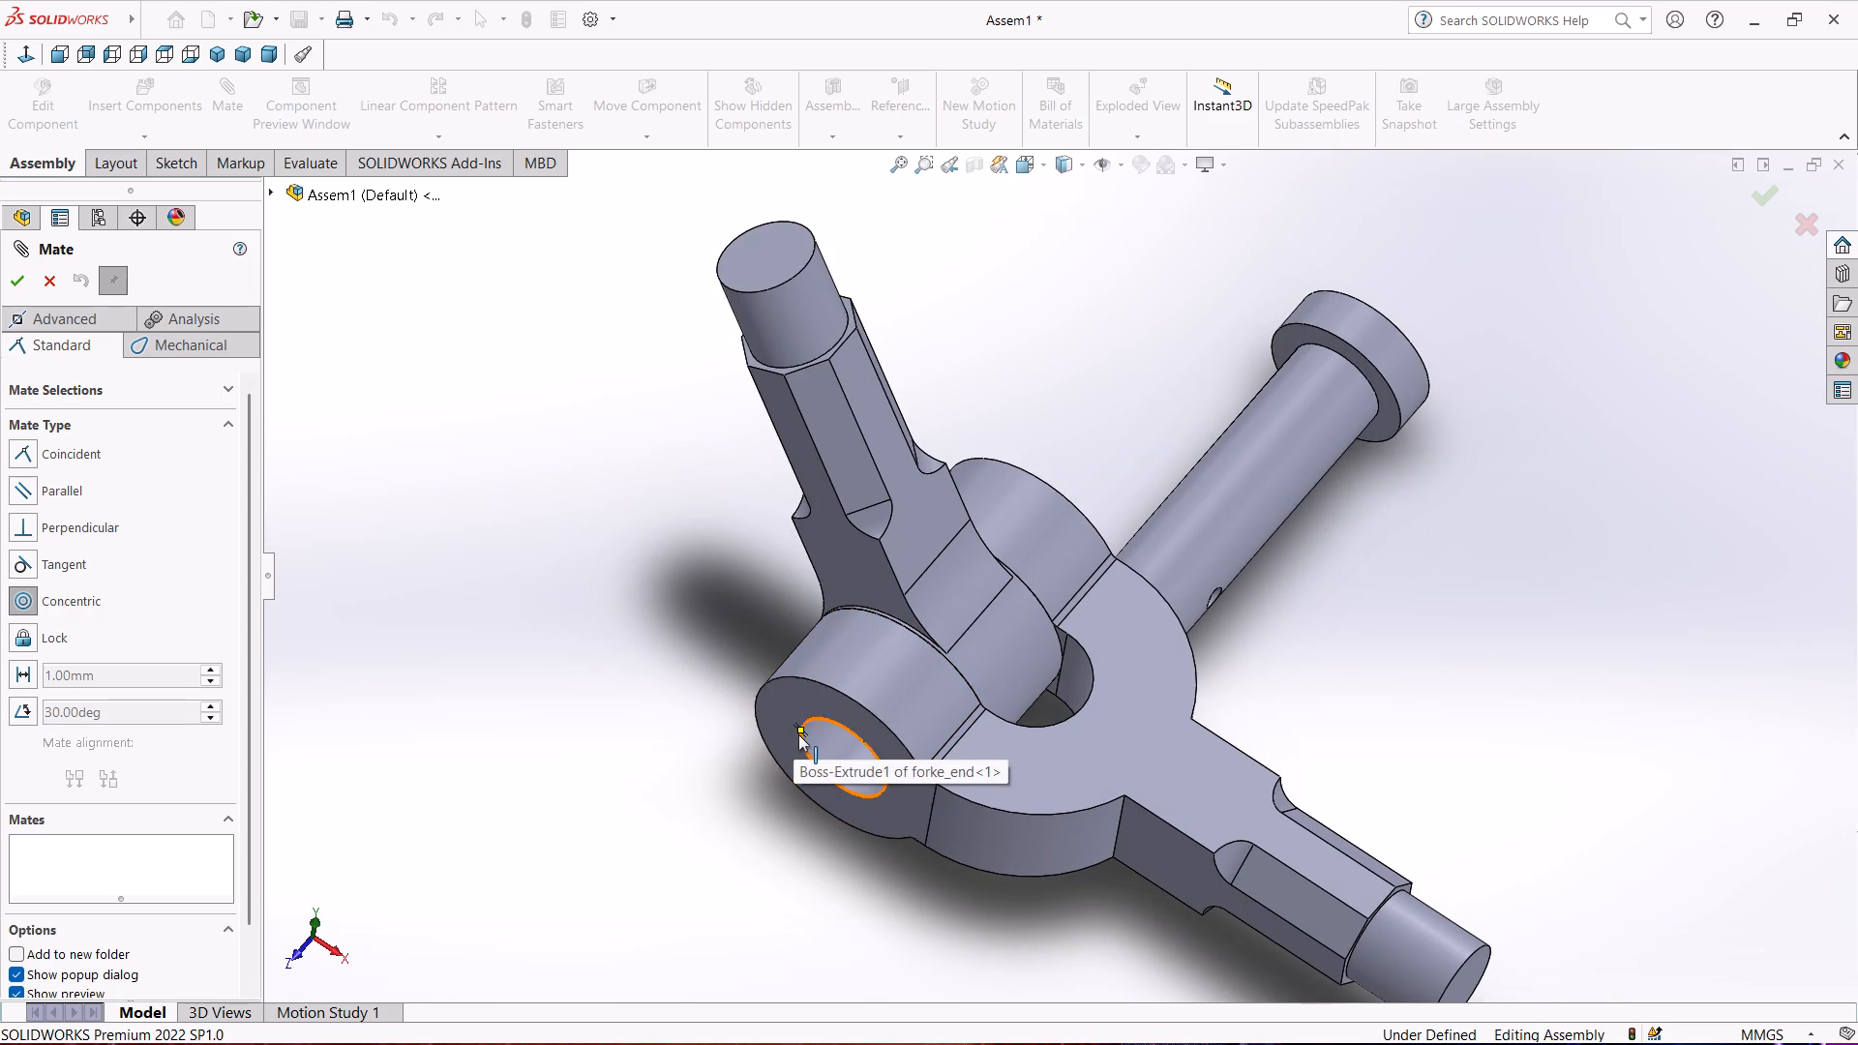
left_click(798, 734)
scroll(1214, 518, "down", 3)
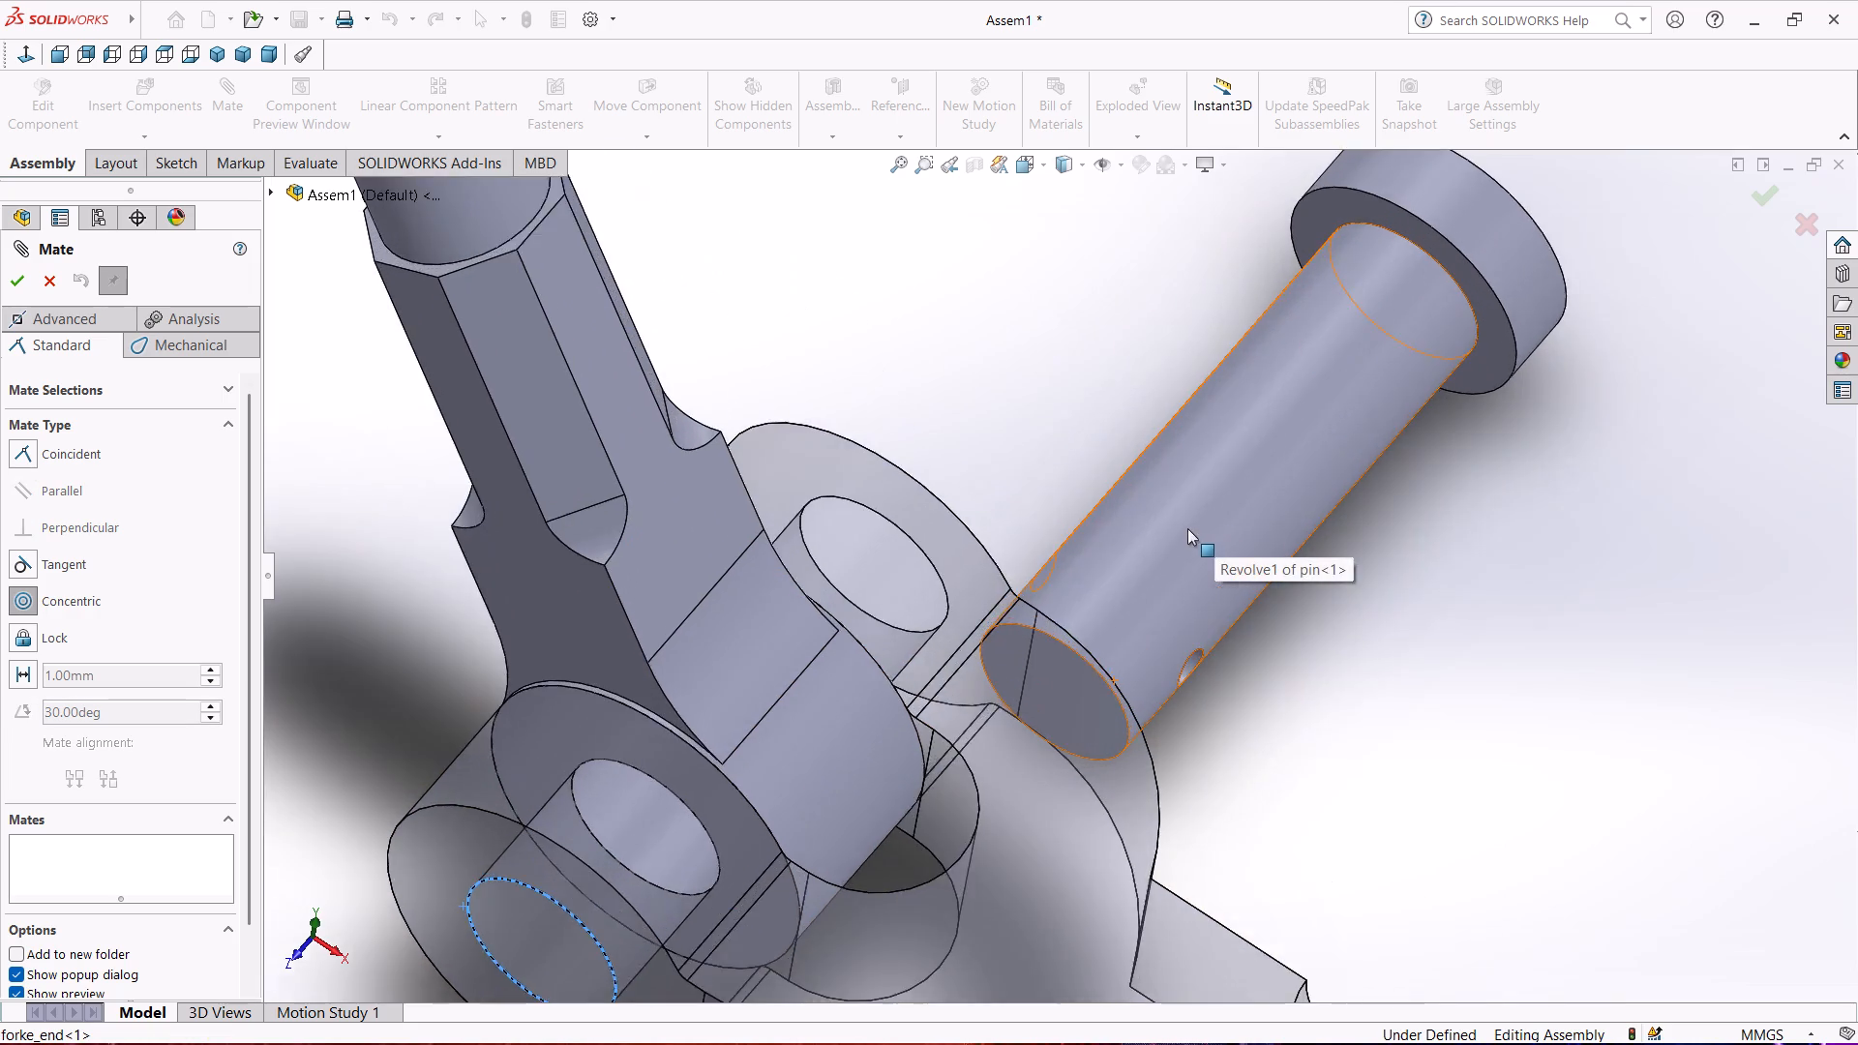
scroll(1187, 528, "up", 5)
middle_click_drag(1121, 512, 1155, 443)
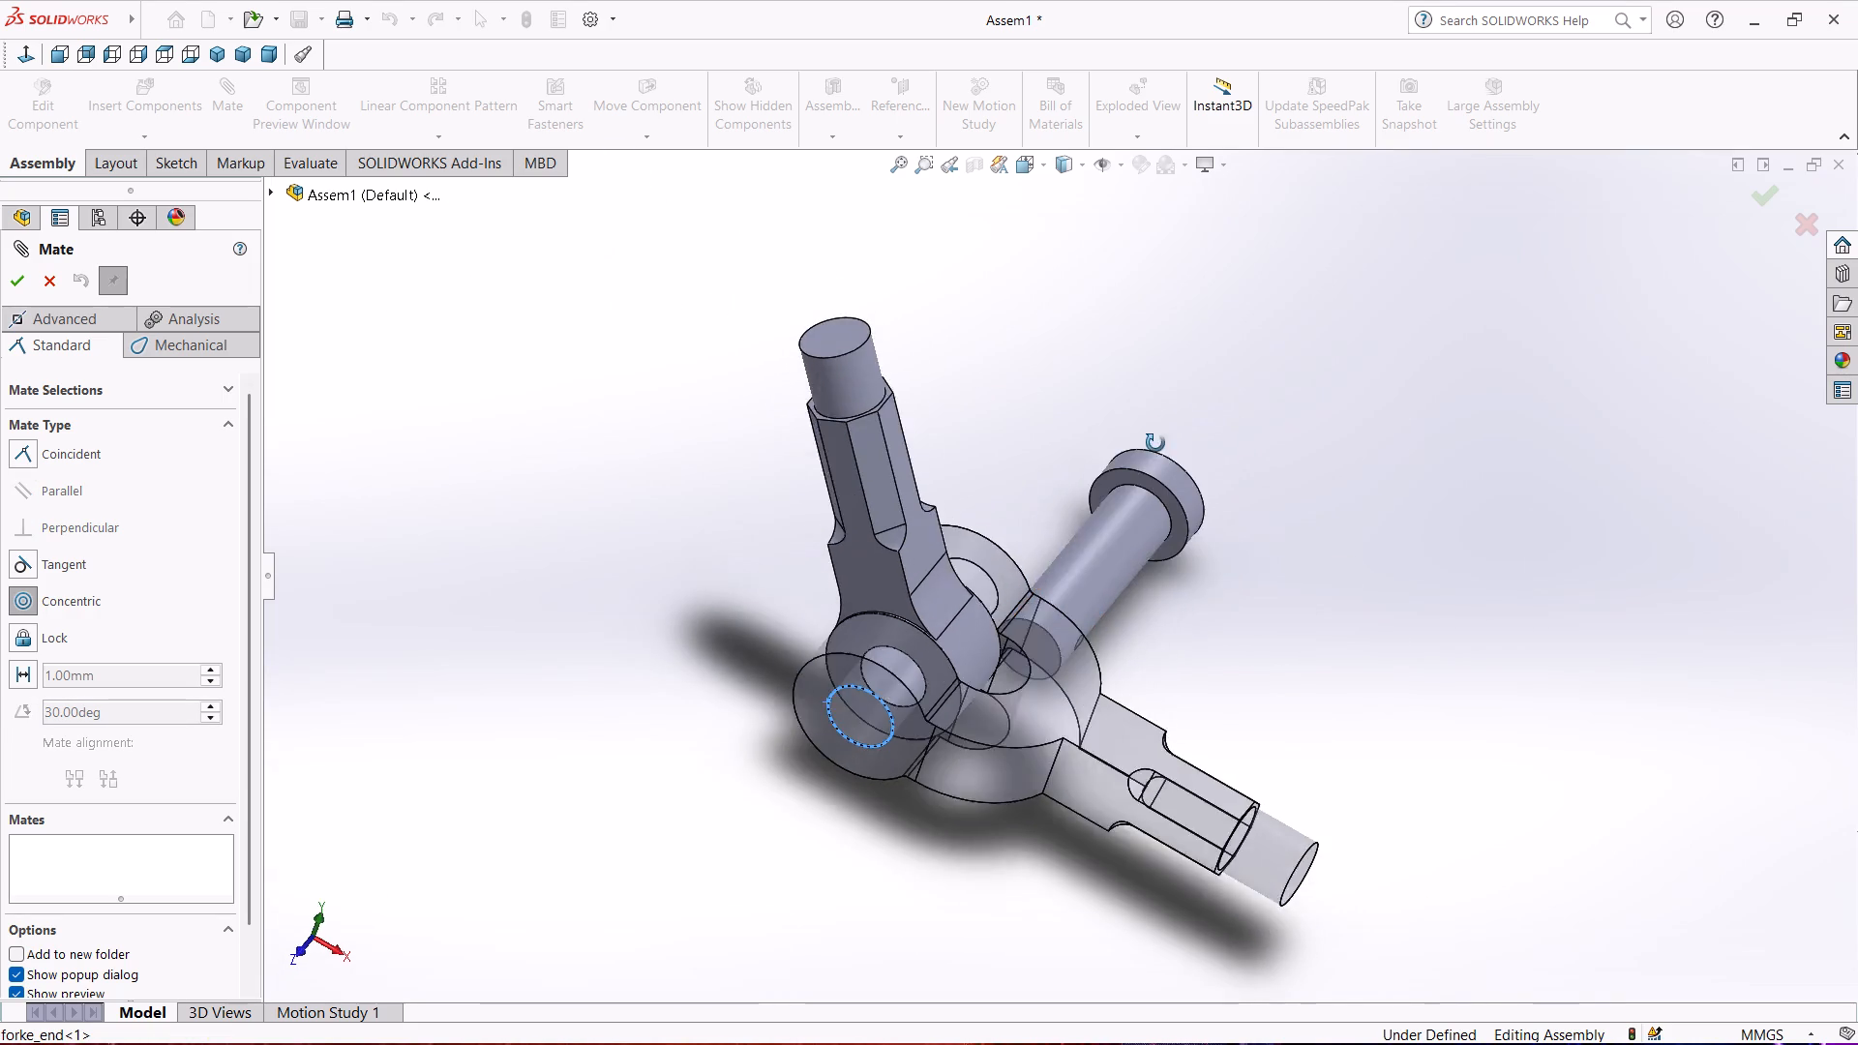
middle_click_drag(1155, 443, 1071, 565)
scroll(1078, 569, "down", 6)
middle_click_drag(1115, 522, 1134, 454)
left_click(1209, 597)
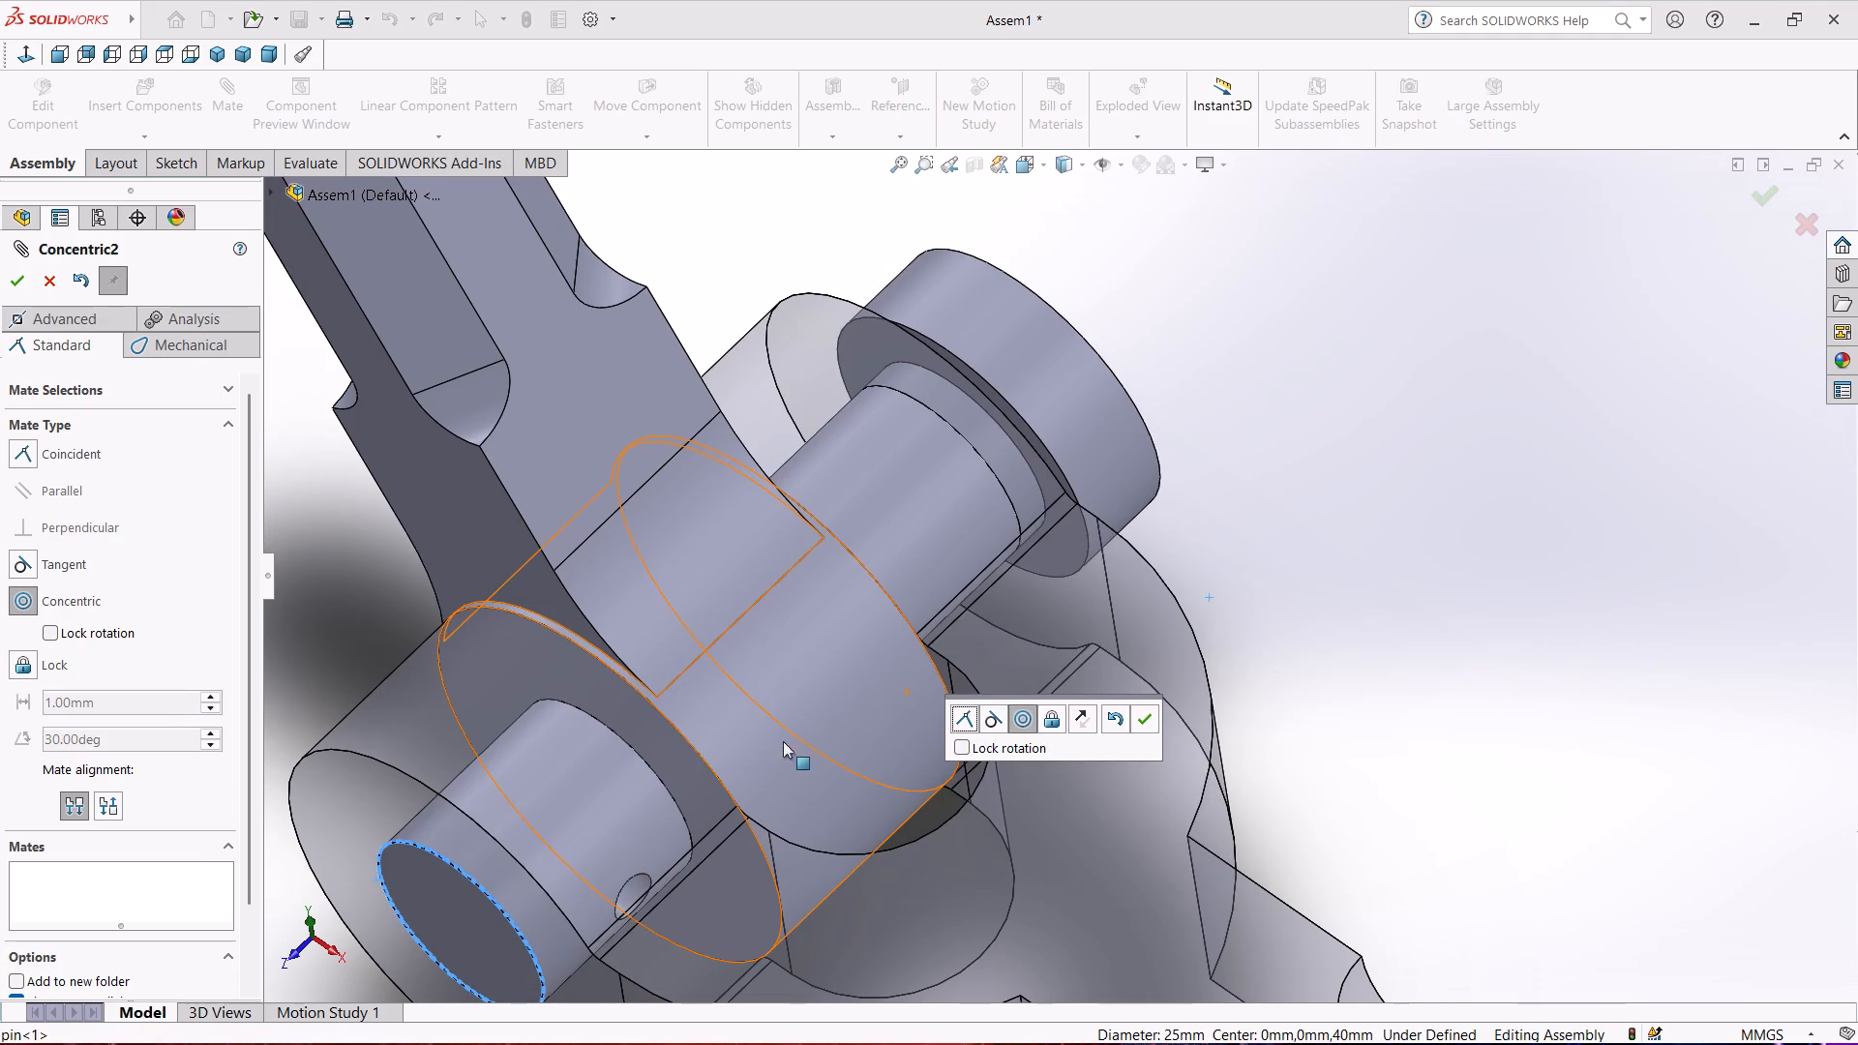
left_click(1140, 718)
Slide the pin along the fork hole to check how far its shank protrudes, and finish mating.
scroll(1154, 670, "up", 4)
left_click_drag(1048, 482, 1007, 505)
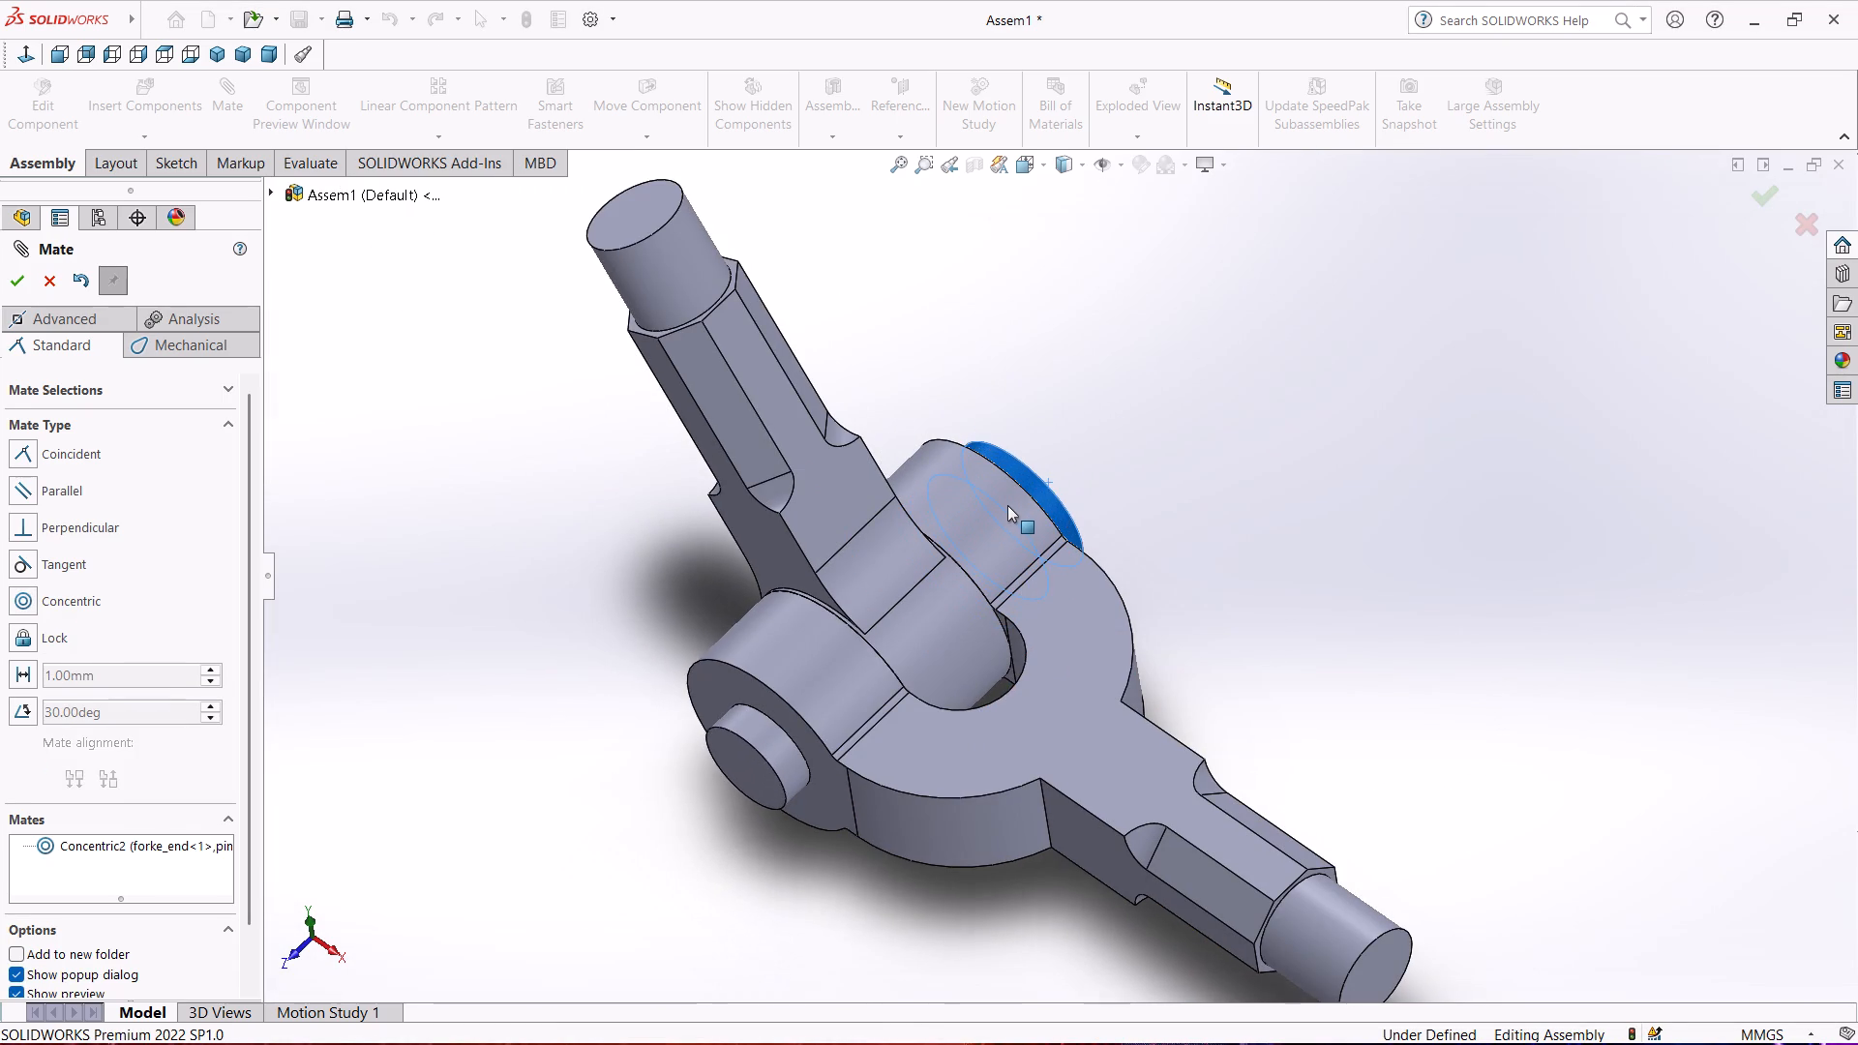
left_click_drag(1007, 505, 1009, 503)
middle_click_drag(1193, 544, 1128, 654)
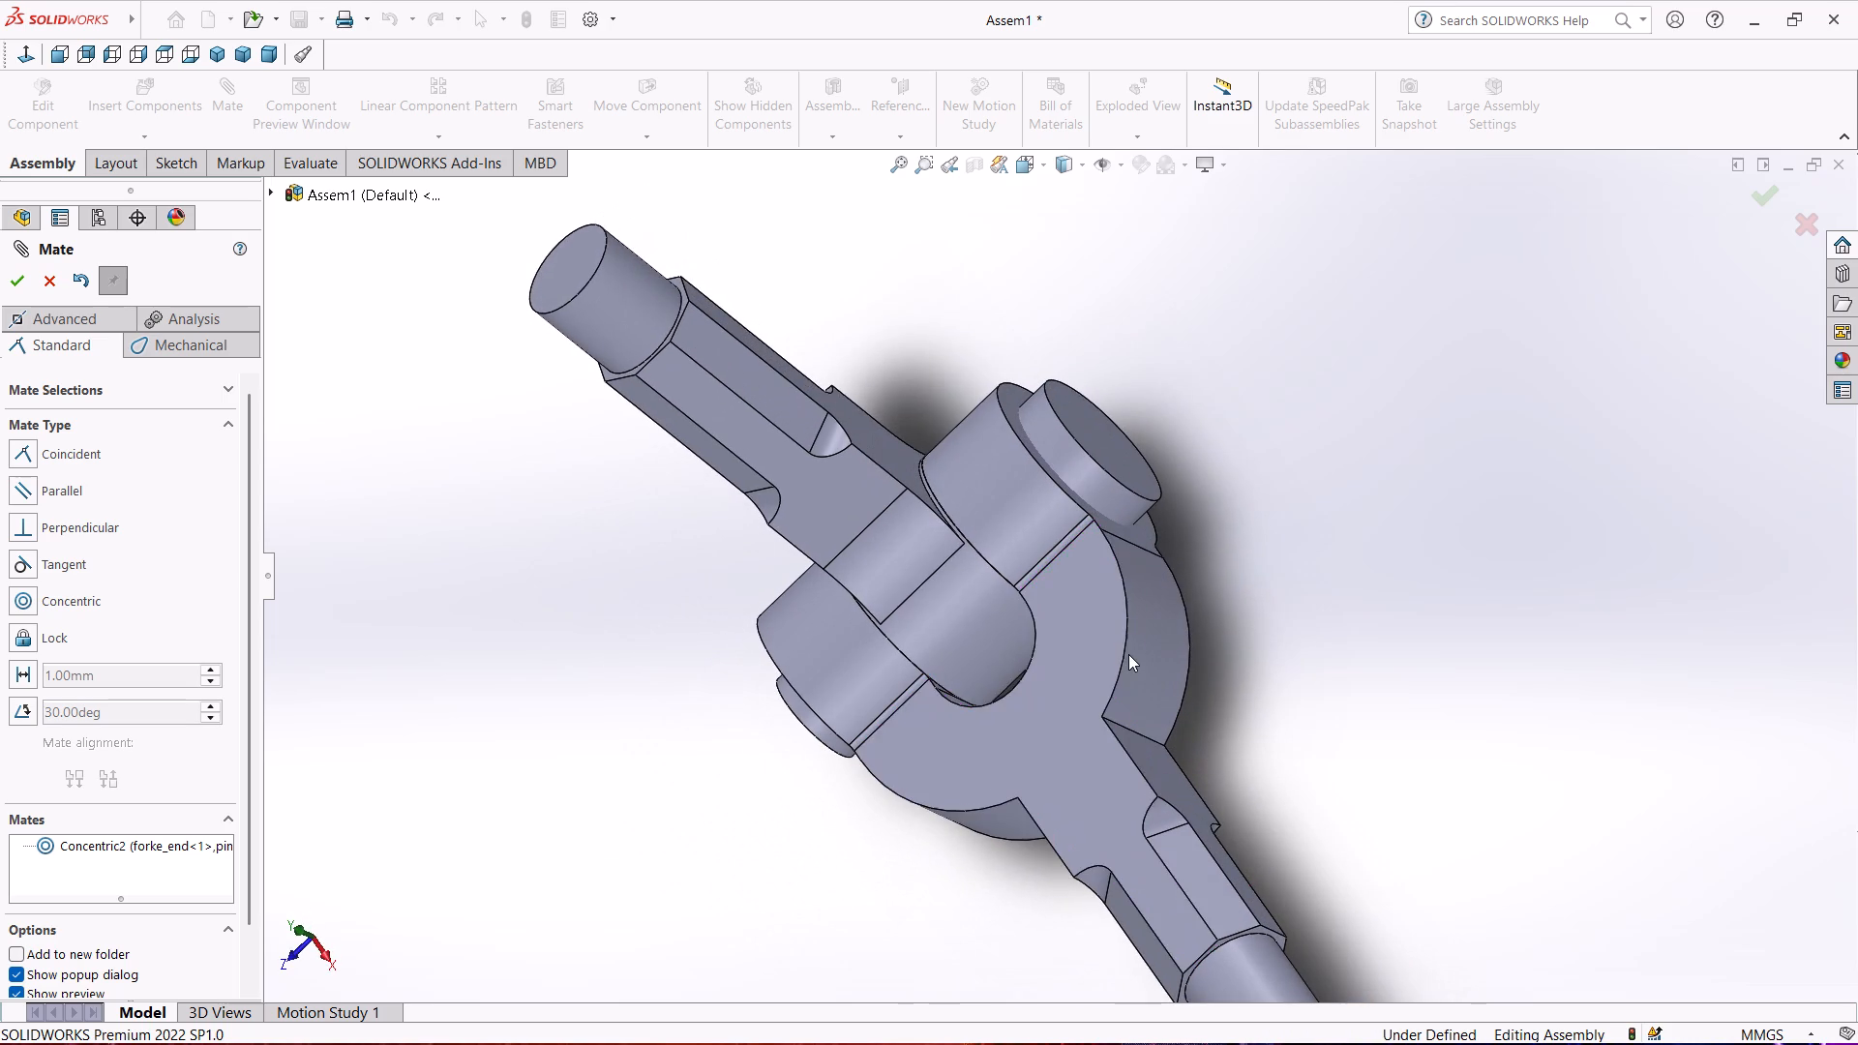
left_click_drag(1062, 459, 1099, 408)
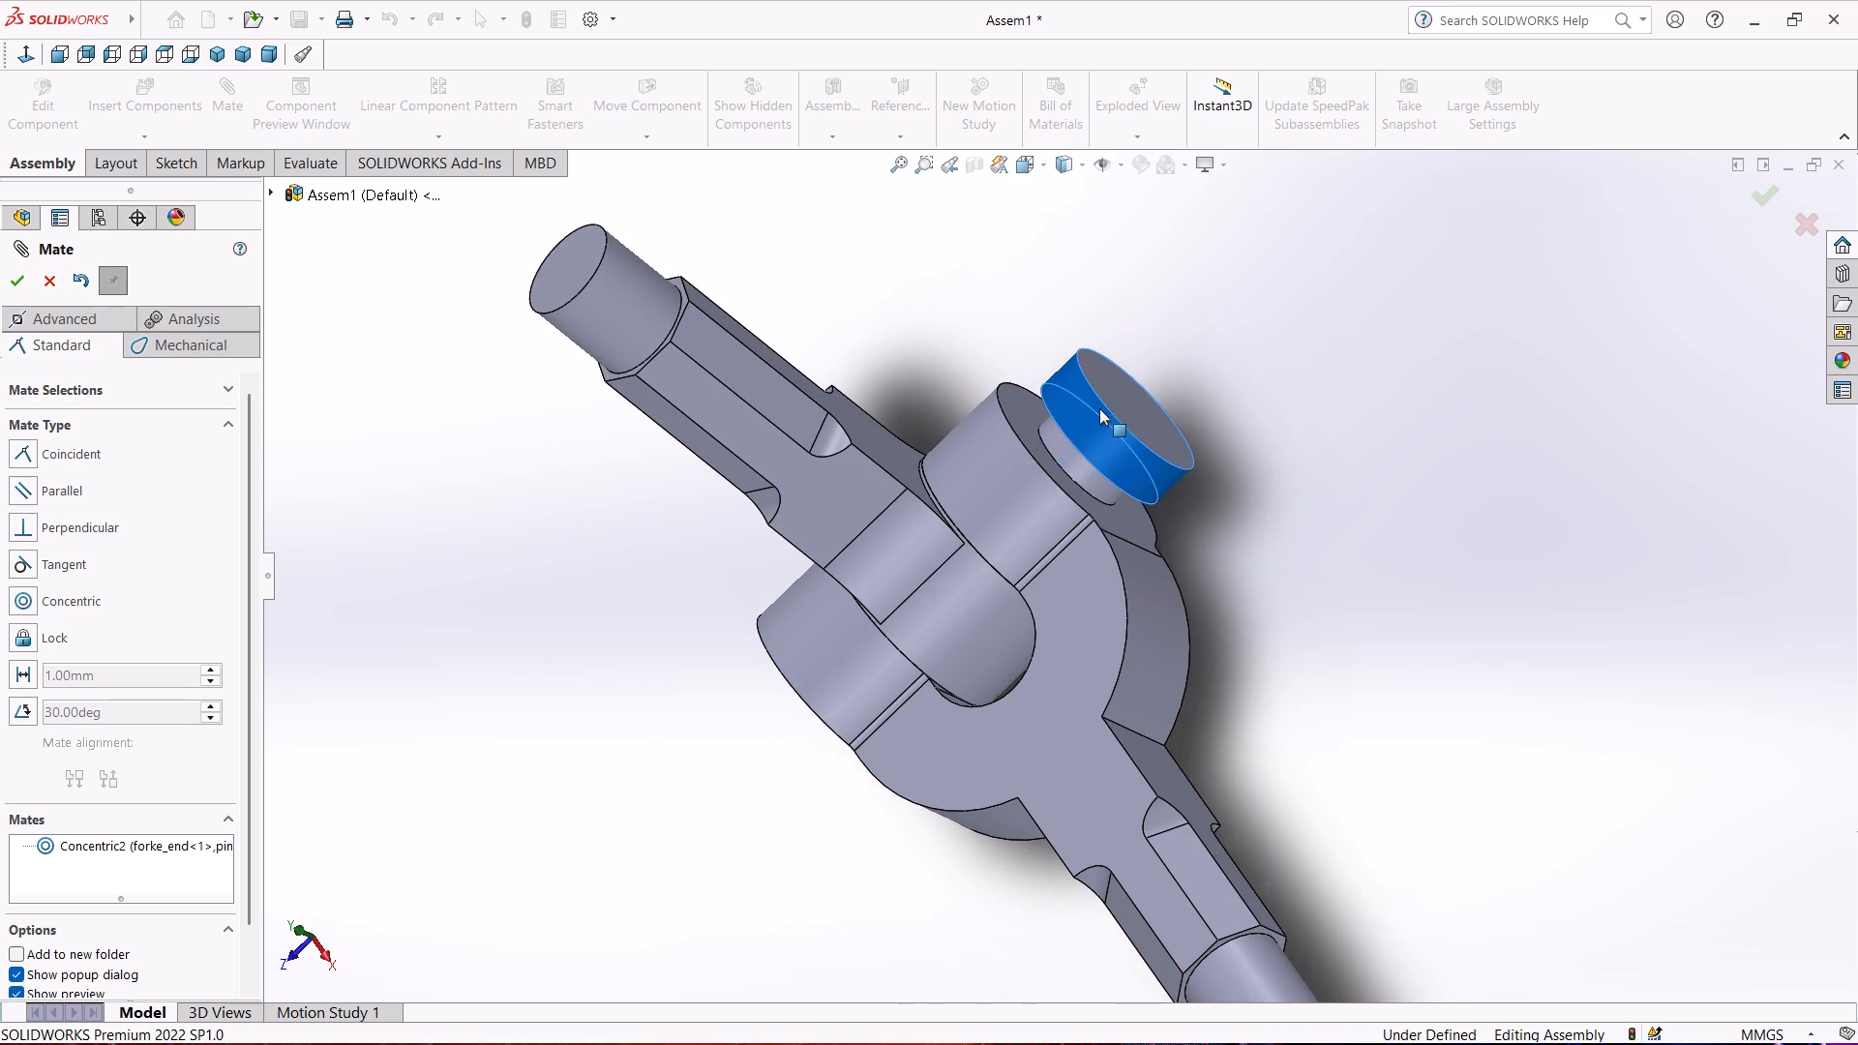
left_click_drag(1099, 408, 1092, 456)
middle_click_drag(867, 620, 941, 527)
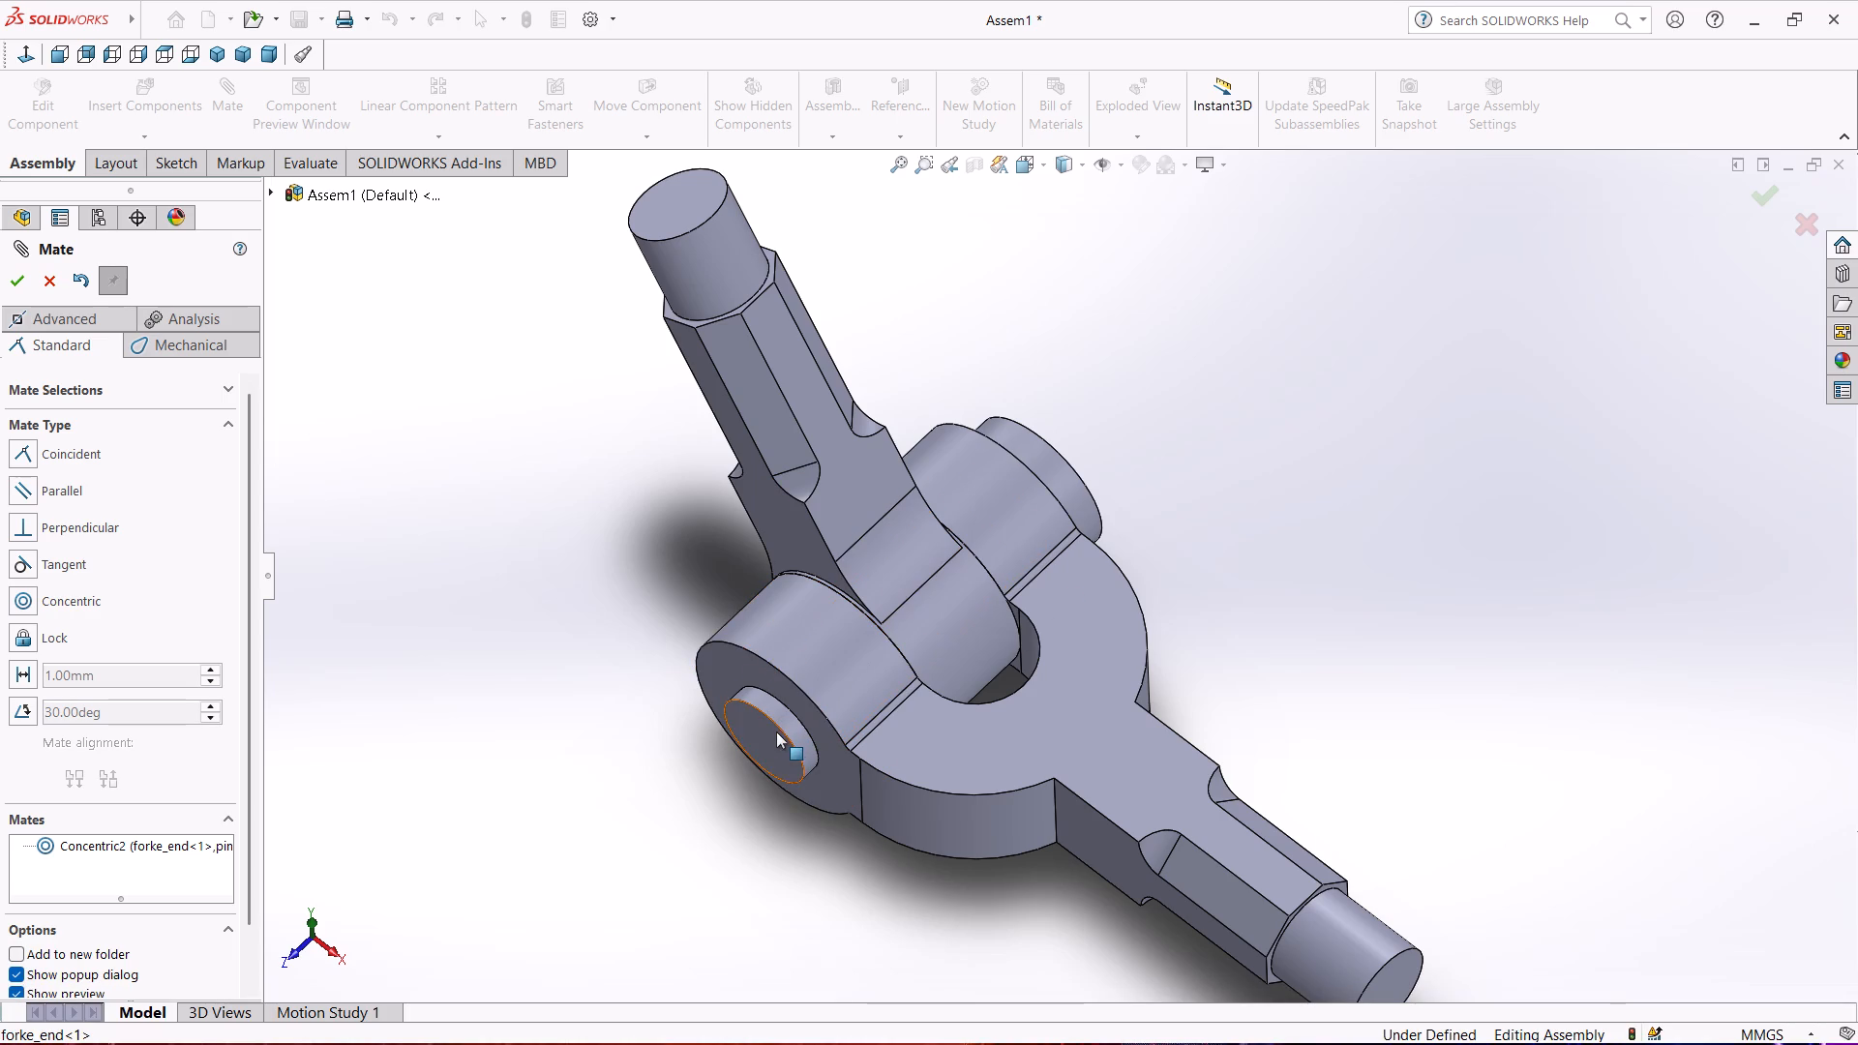
left_click(45, 279)
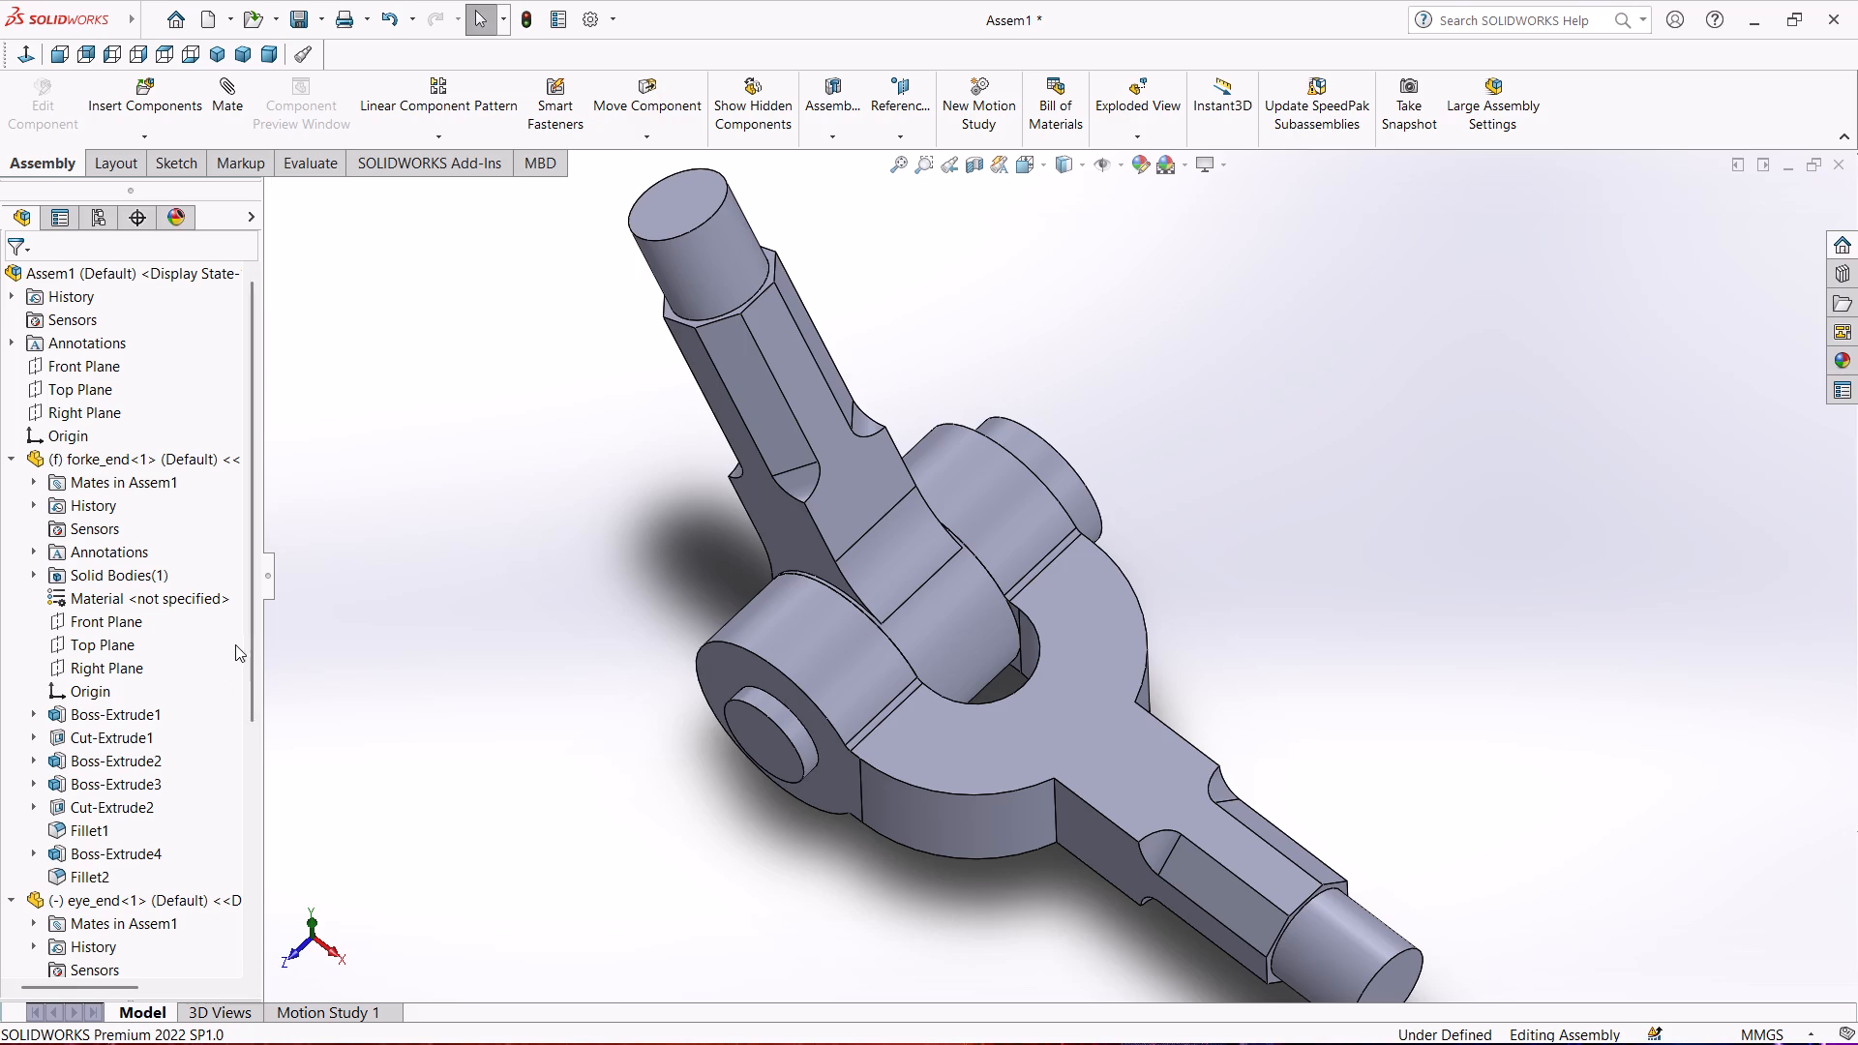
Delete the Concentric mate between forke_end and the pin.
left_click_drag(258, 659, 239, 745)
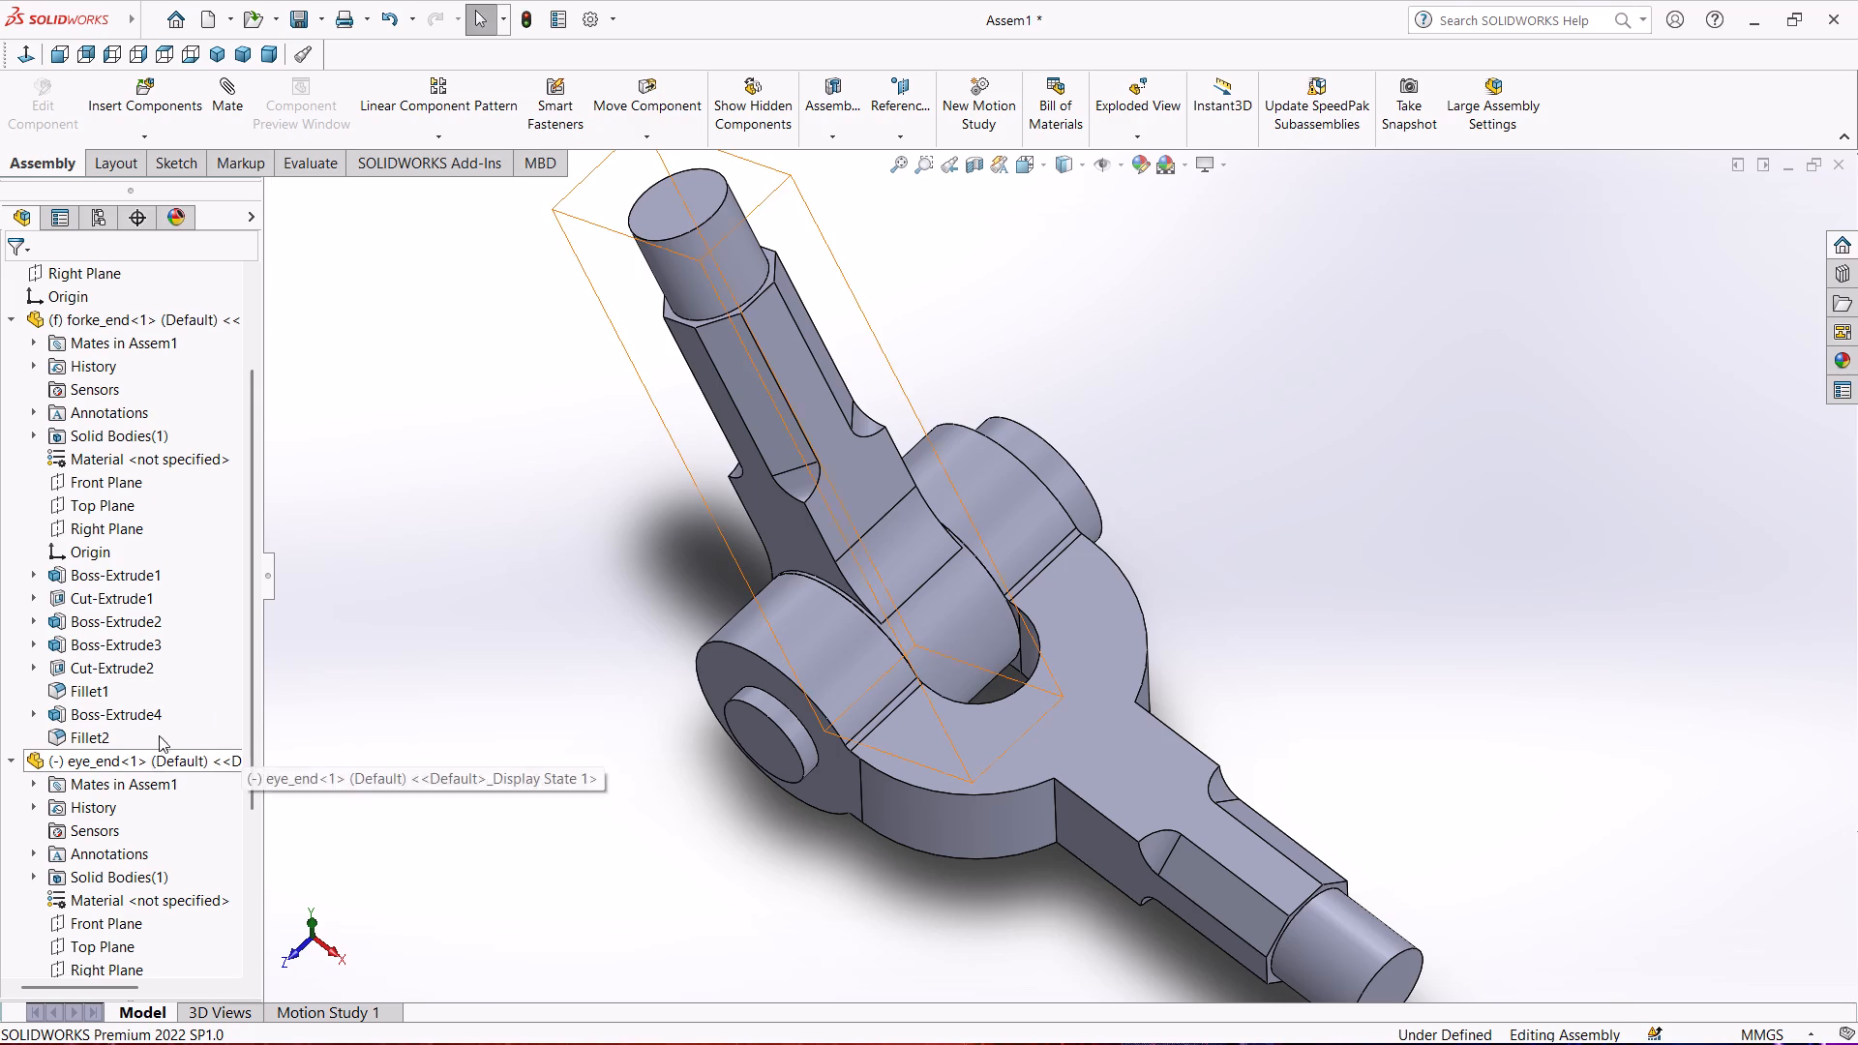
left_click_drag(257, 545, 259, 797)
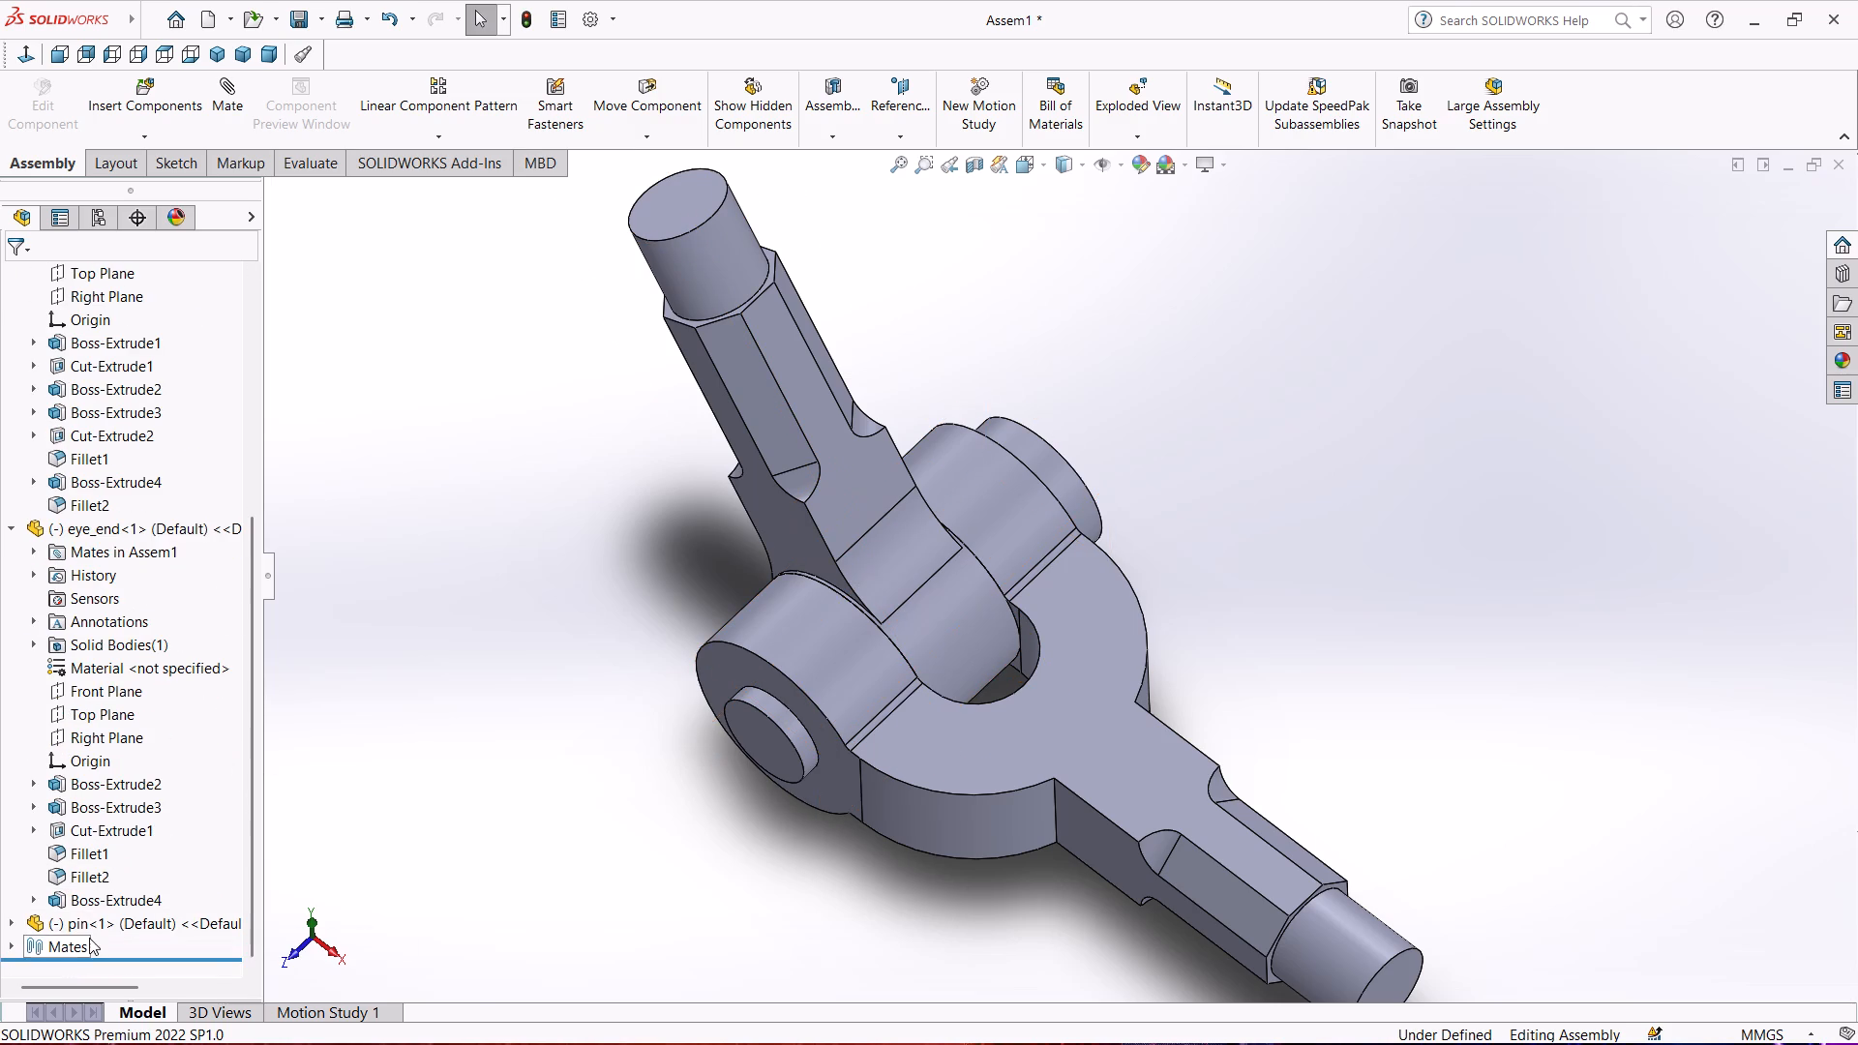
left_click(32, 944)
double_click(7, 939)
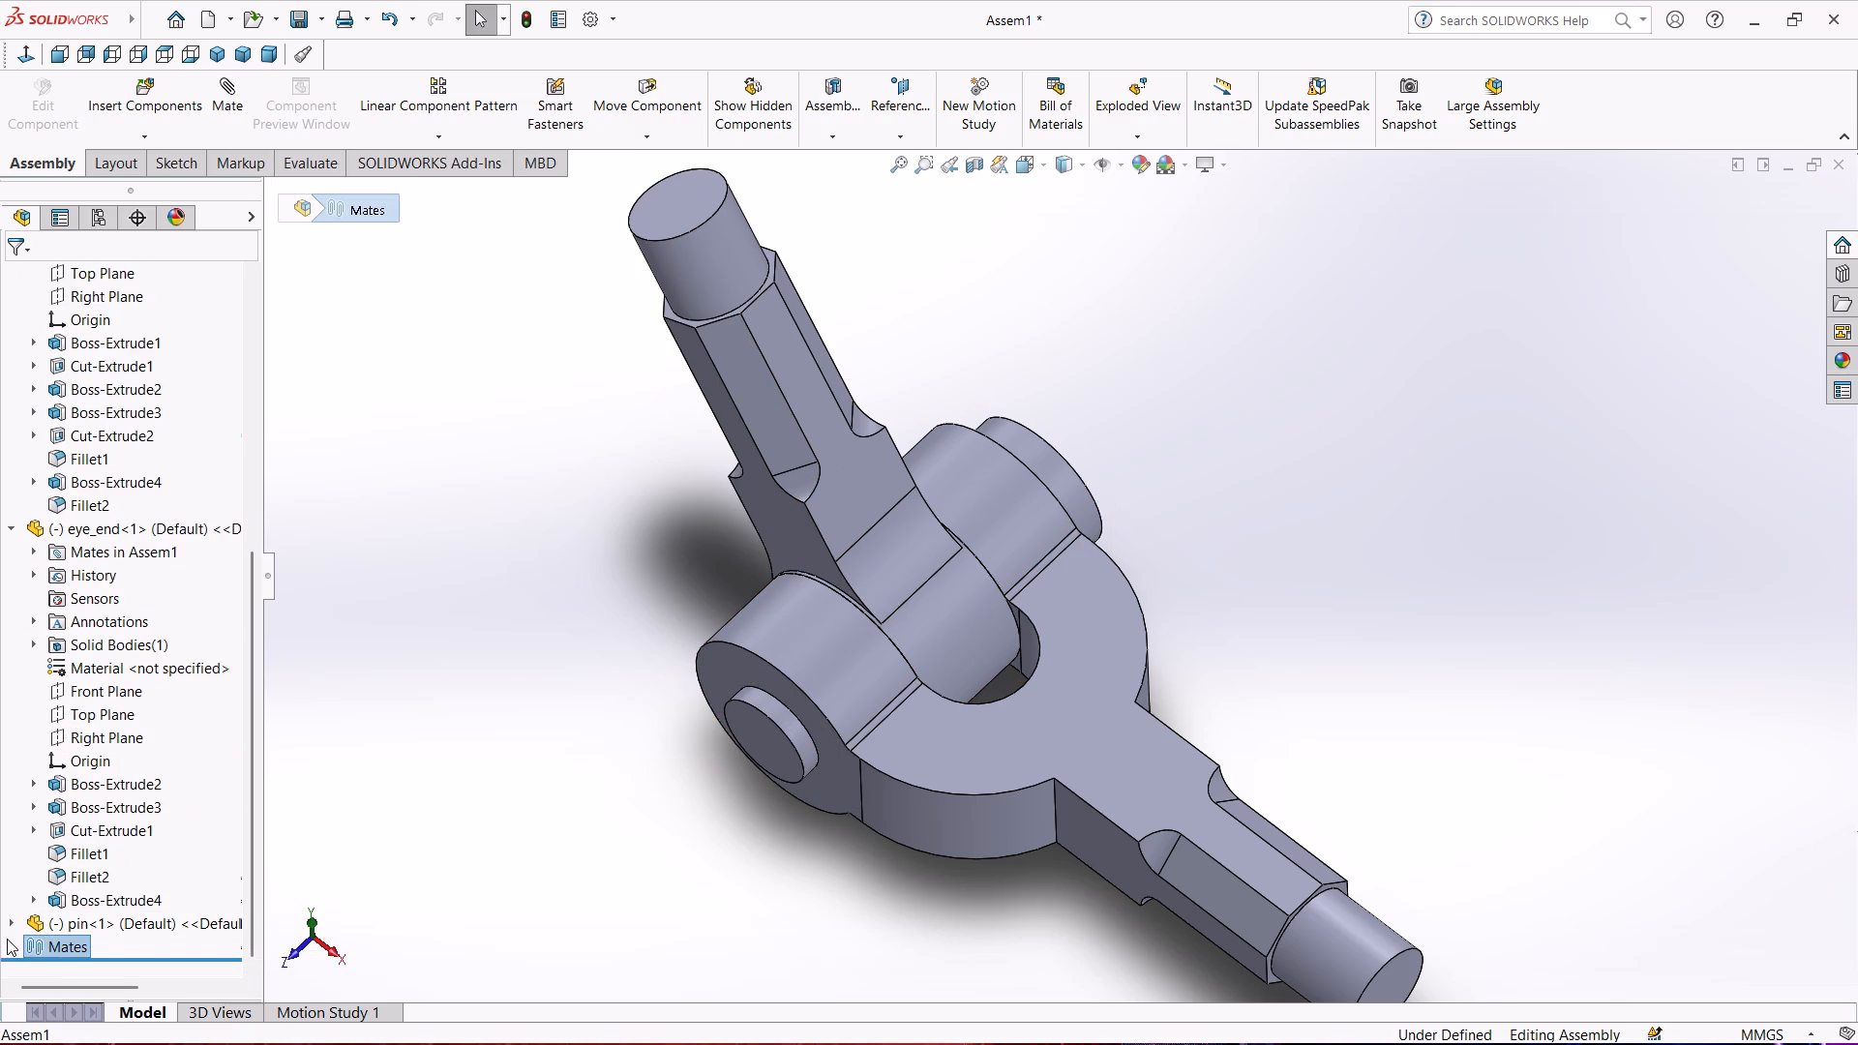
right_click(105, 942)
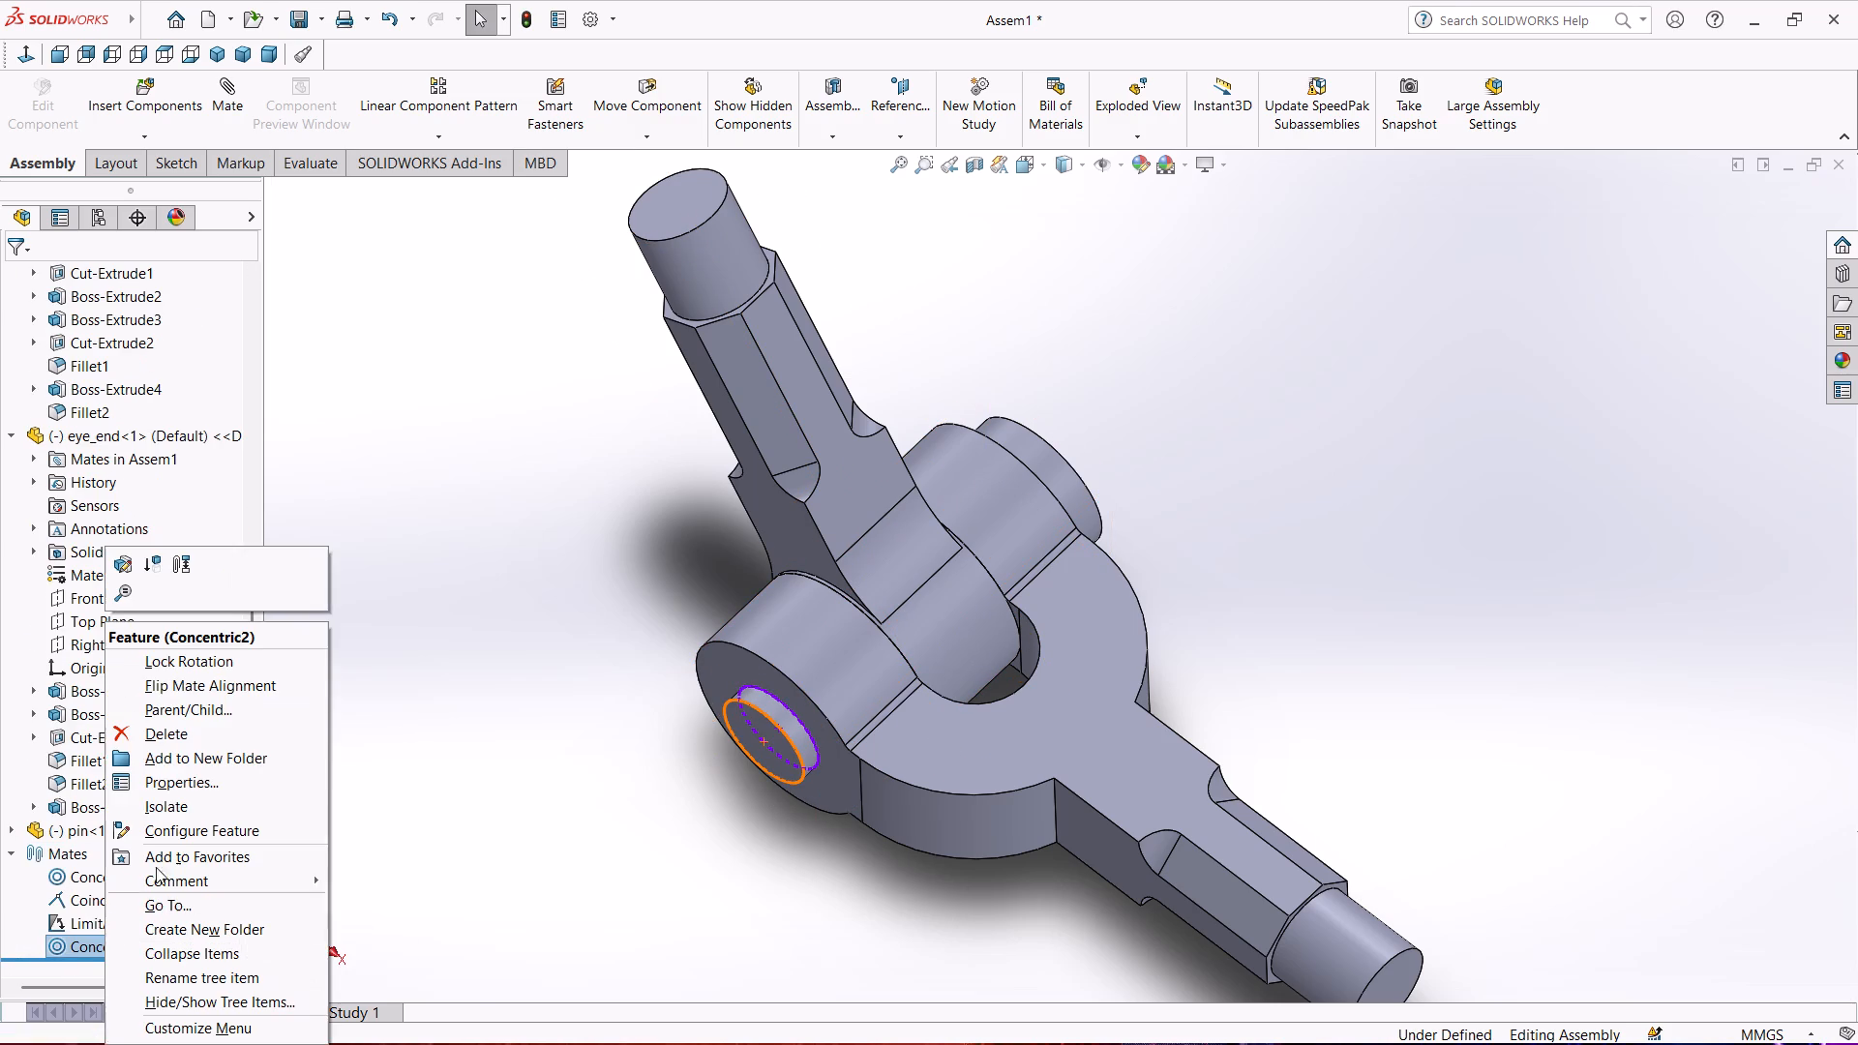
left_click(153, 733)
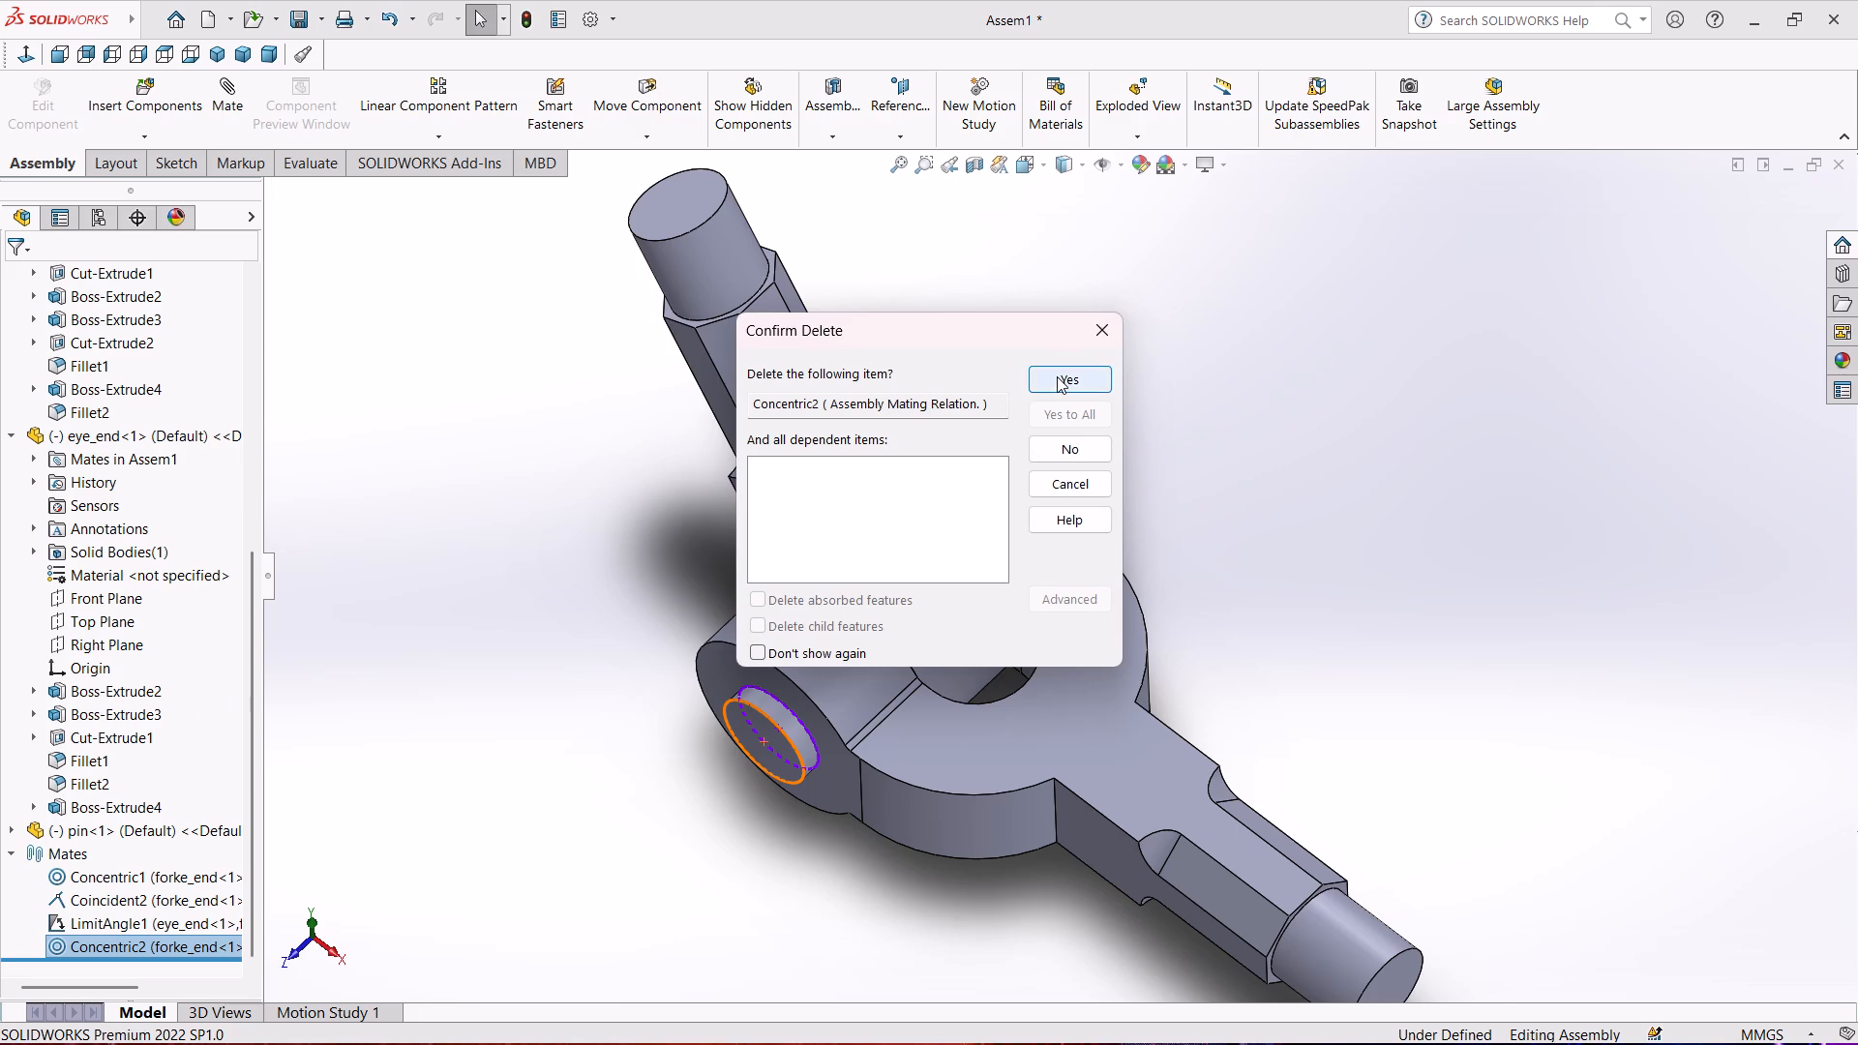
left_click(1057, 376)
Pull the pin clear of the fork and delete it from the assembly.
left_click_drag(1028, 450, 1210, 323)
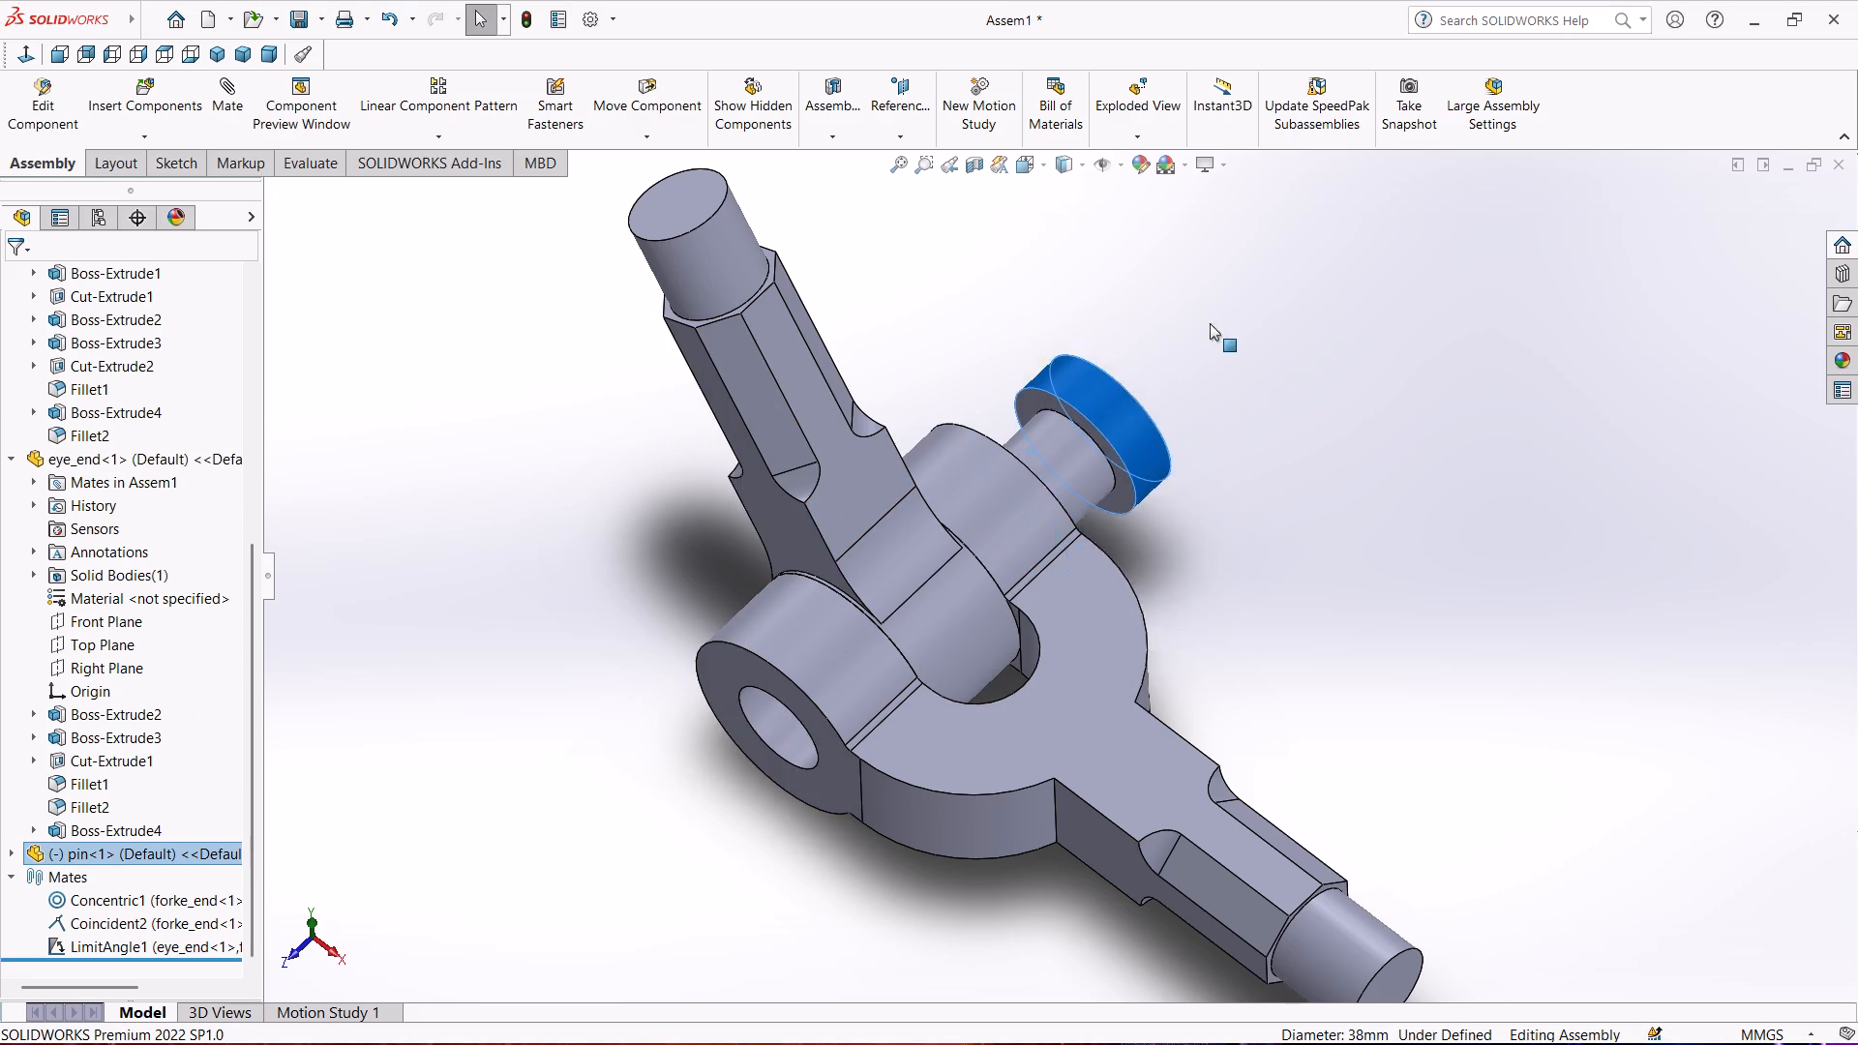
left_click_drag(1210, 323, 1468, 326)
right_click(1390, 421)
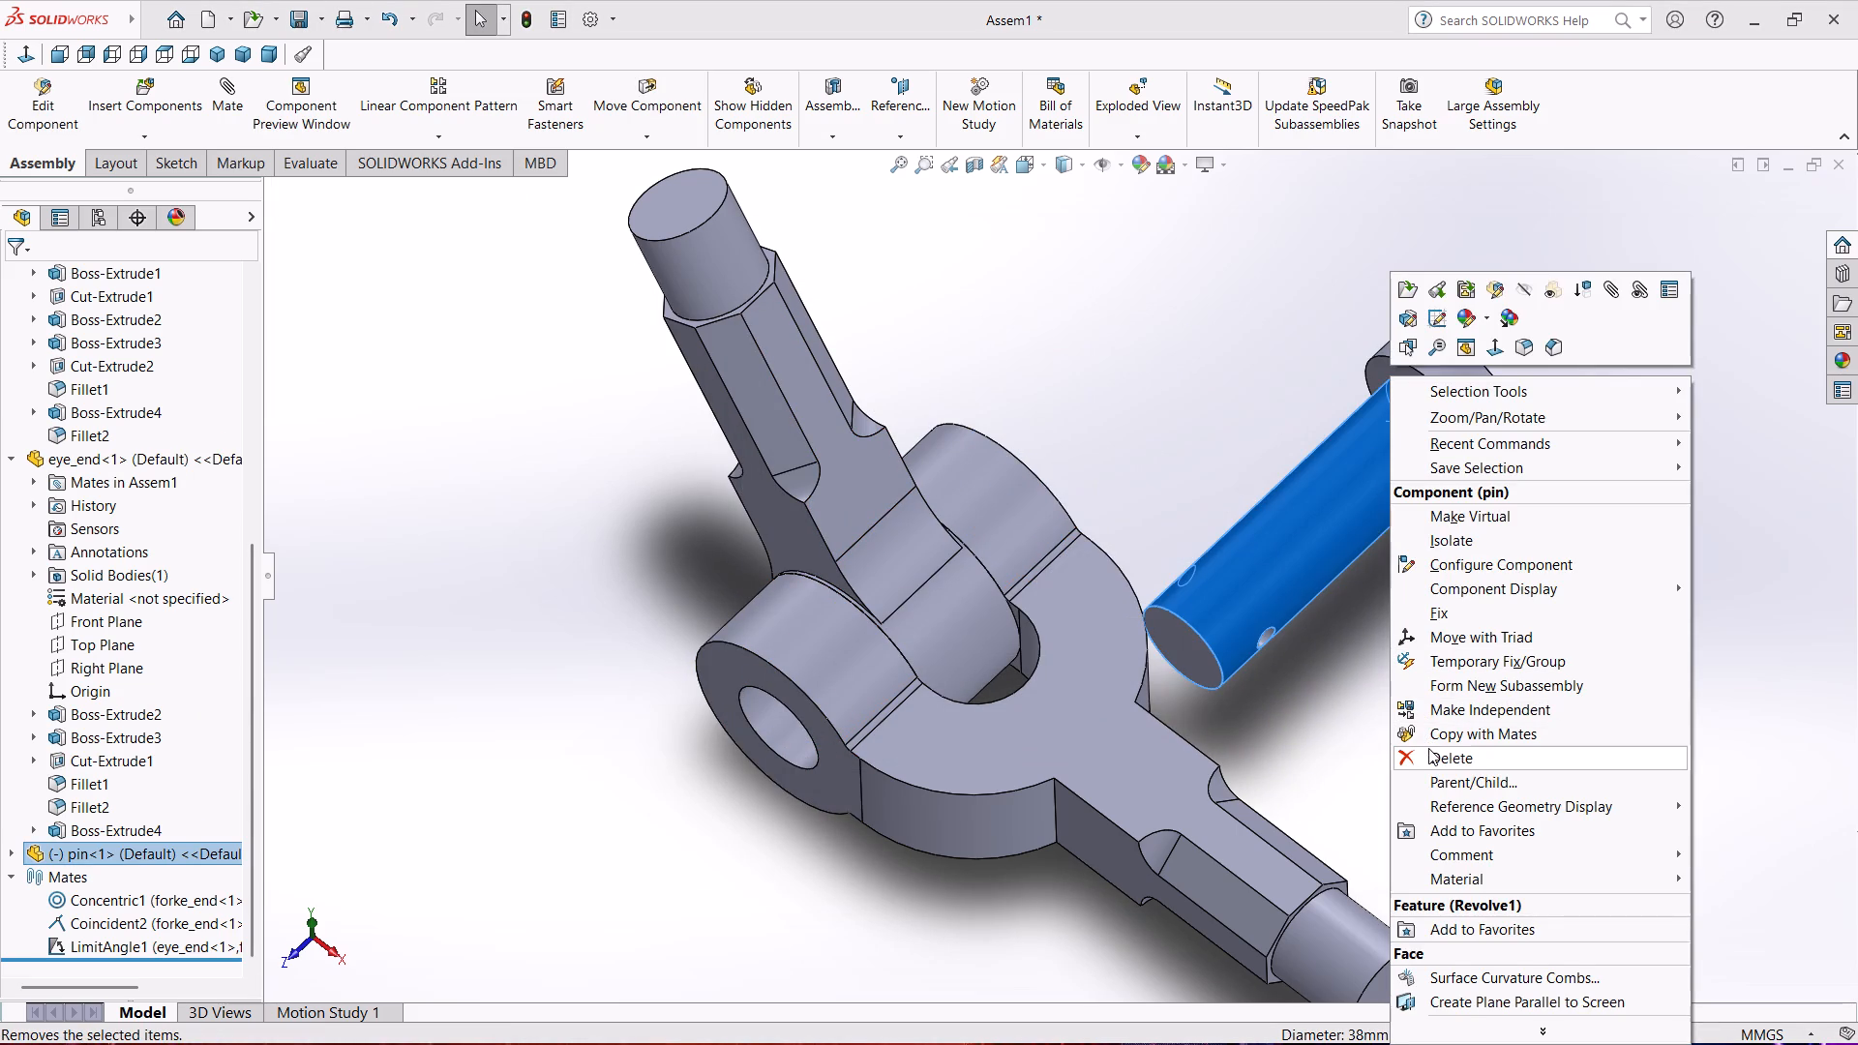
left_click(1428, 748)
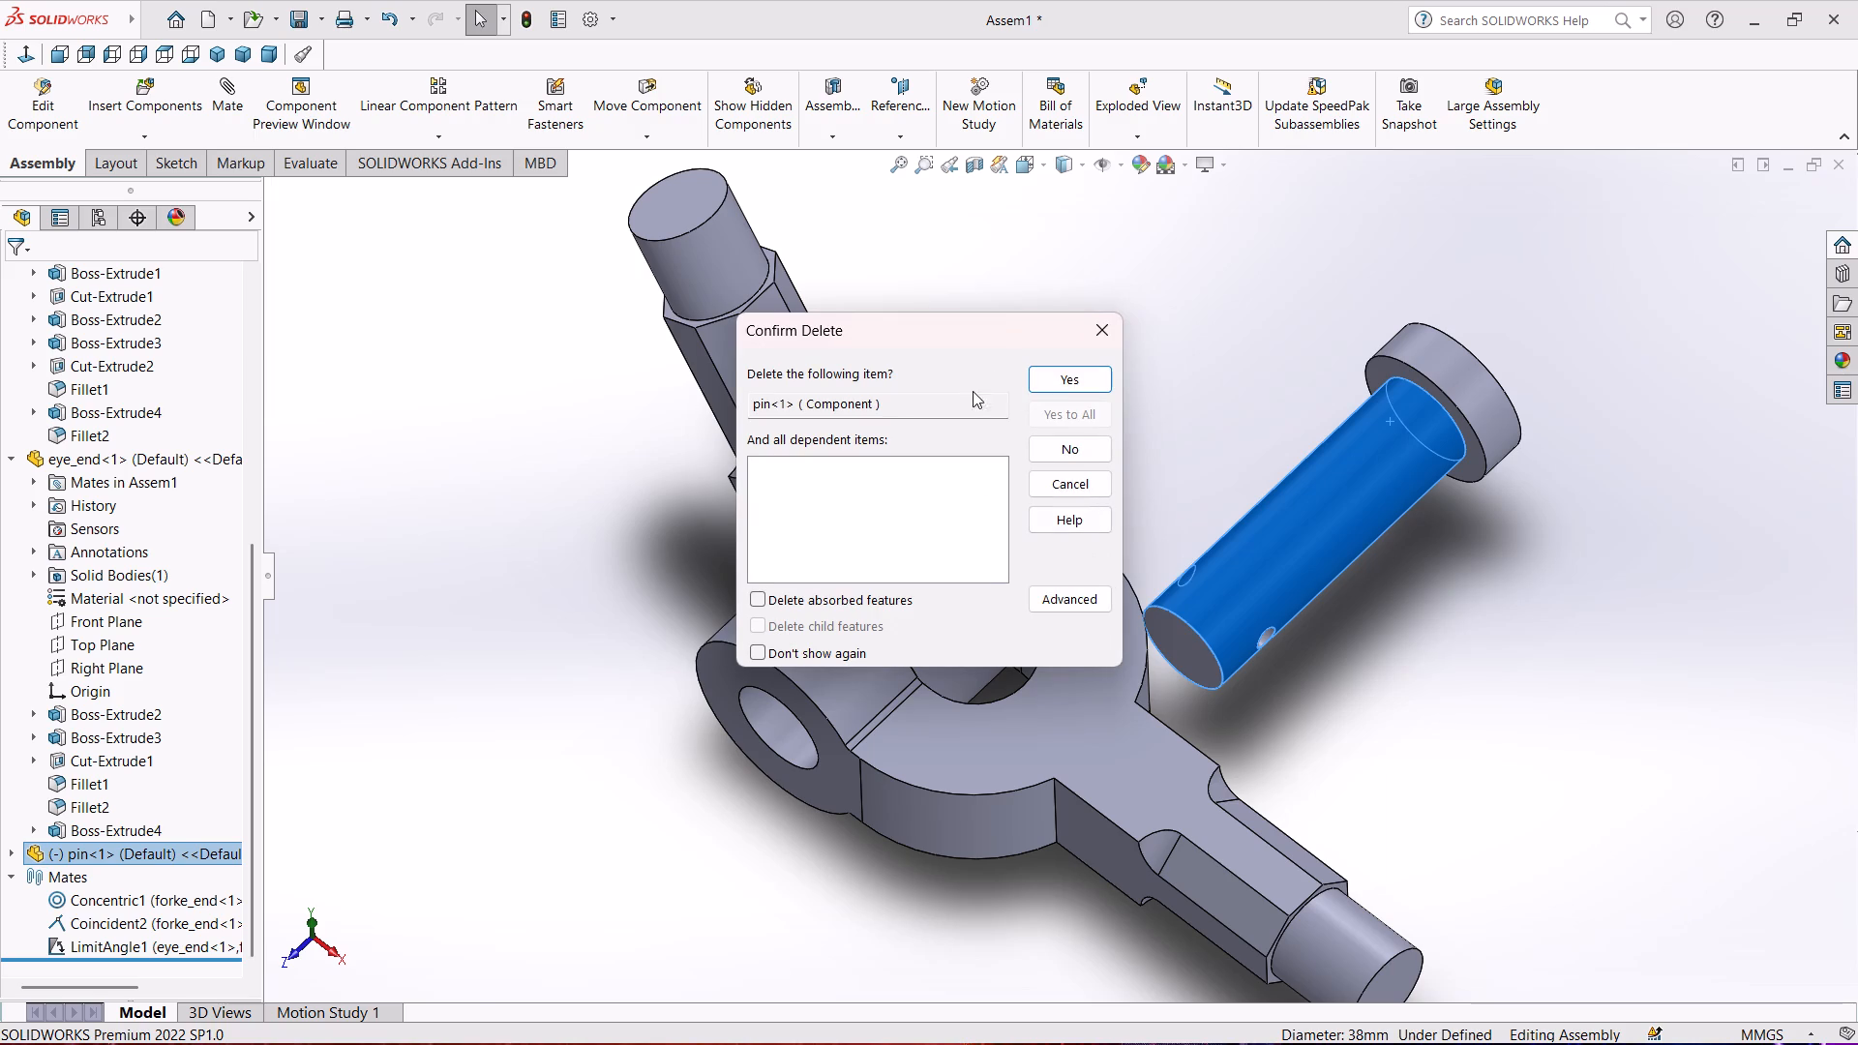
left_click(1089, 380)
Switch to the pin part, edit Sketch1 of Revolve1 and set the shank length to 104 mm.
scroll(643, 470, "up", 2)
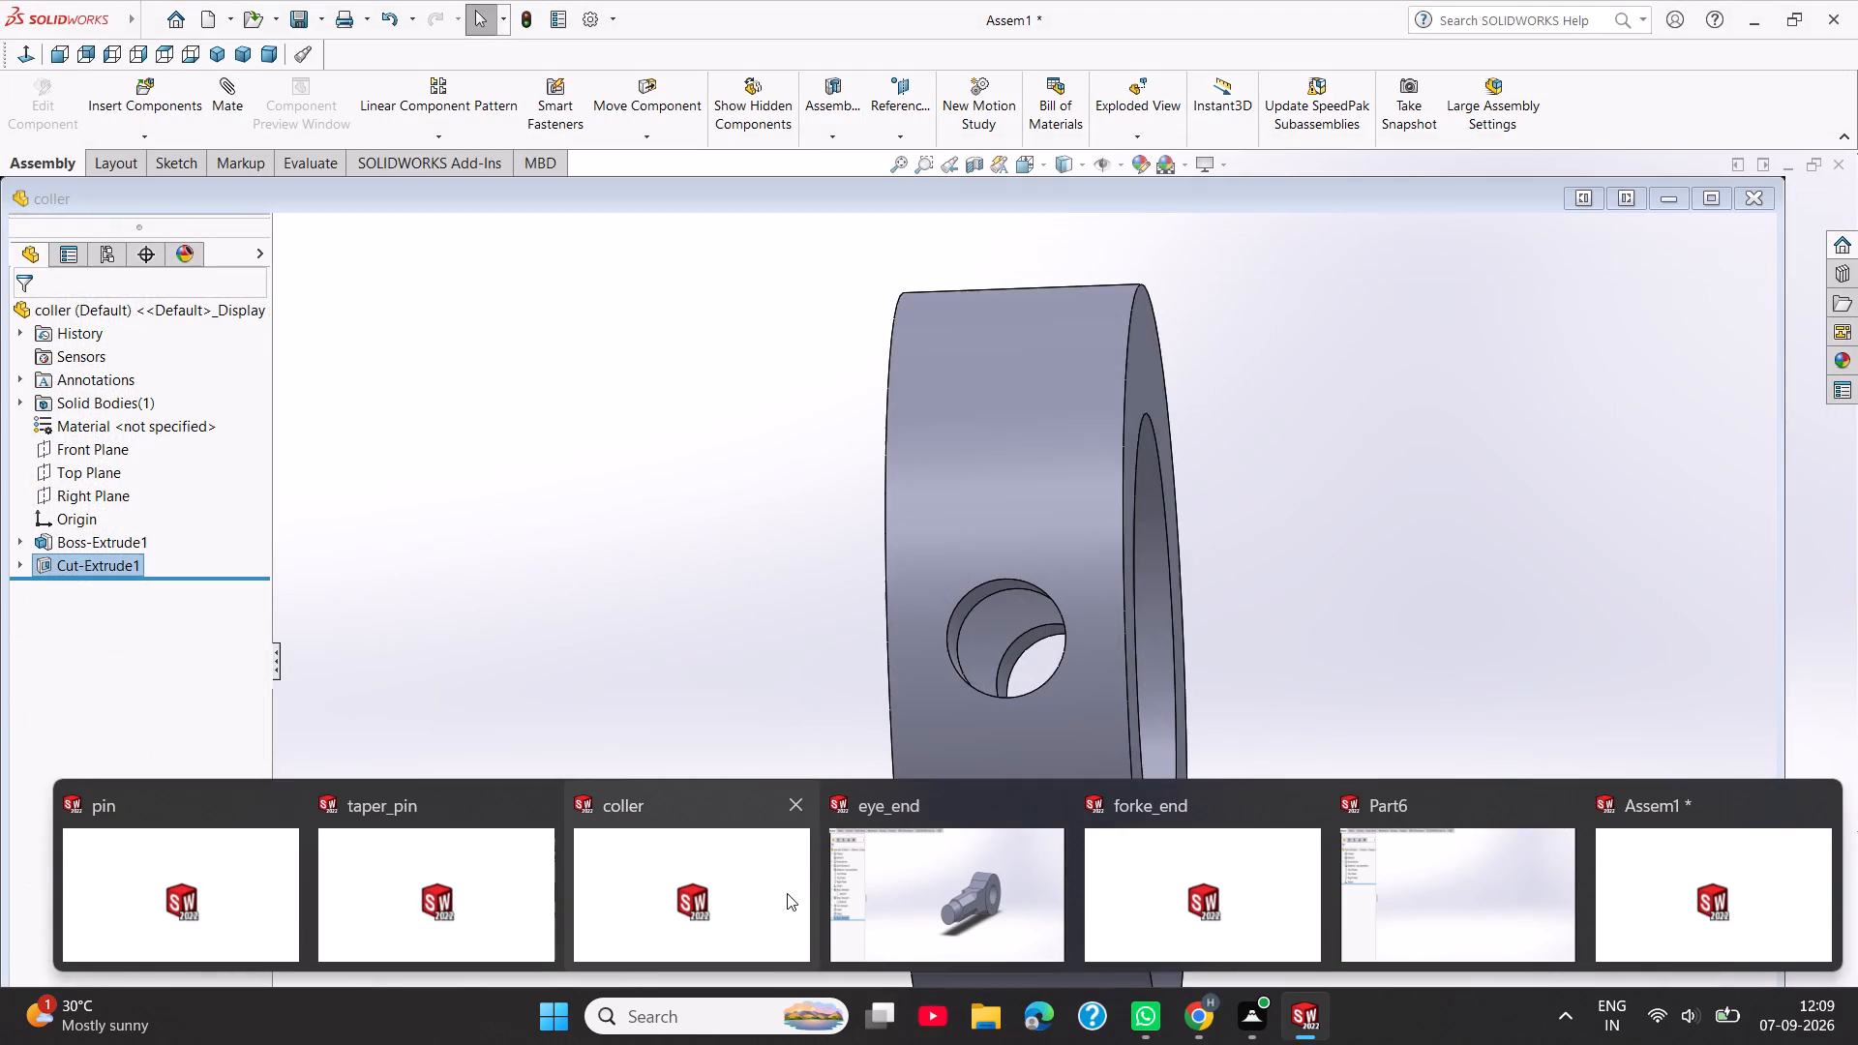
left_click(226, 885)
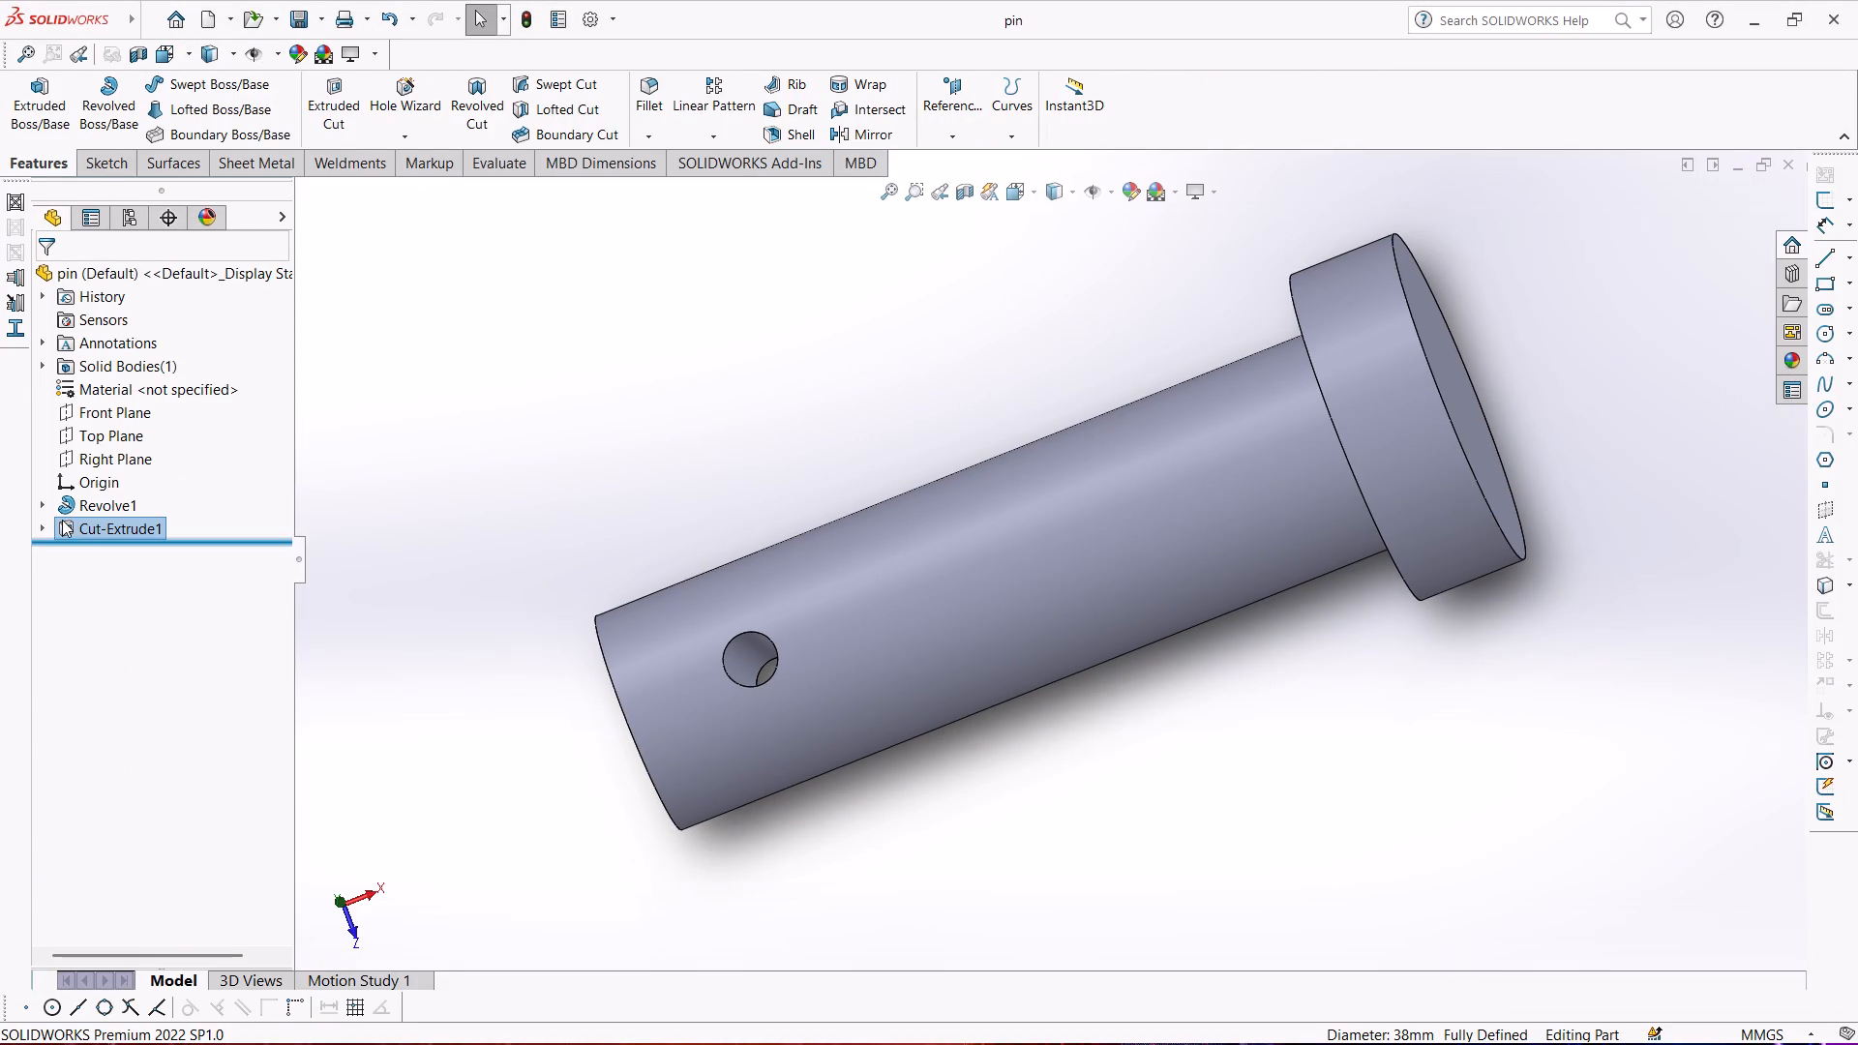
left_click(48, 506)
left_click(130, 524)
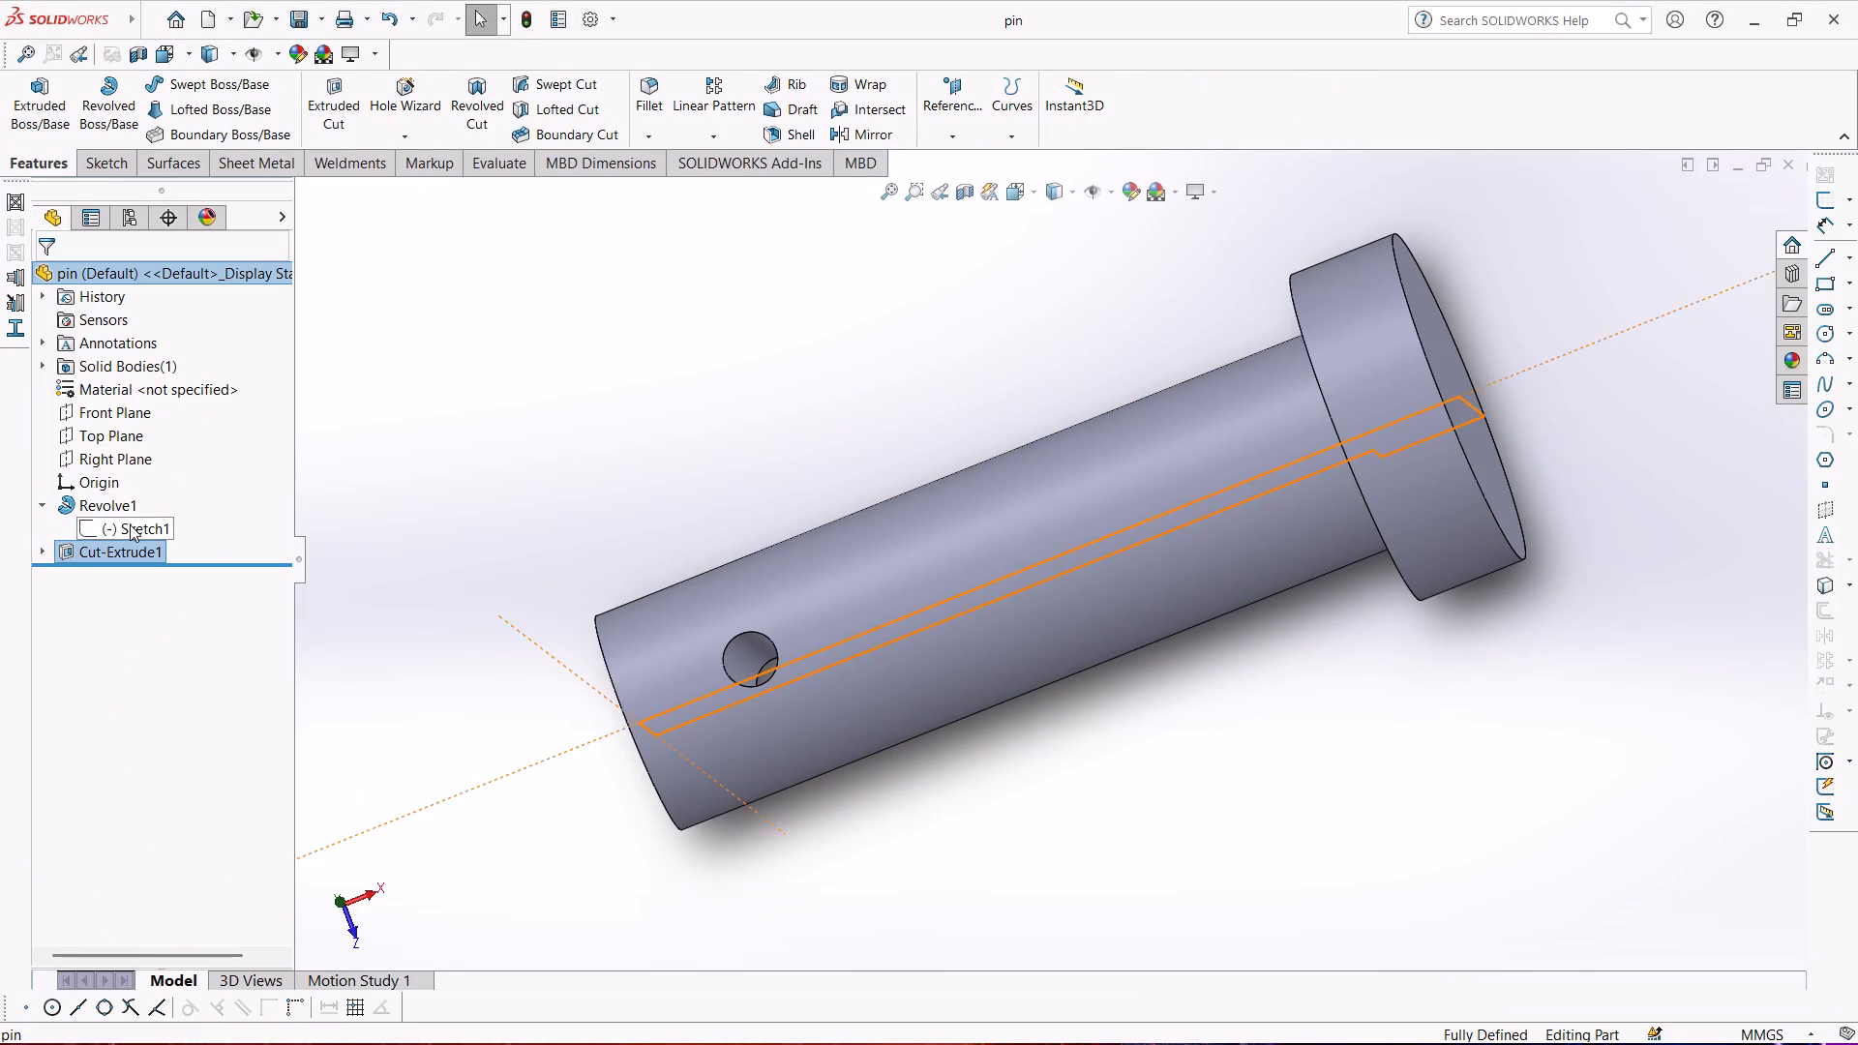
left_click(147, 471)
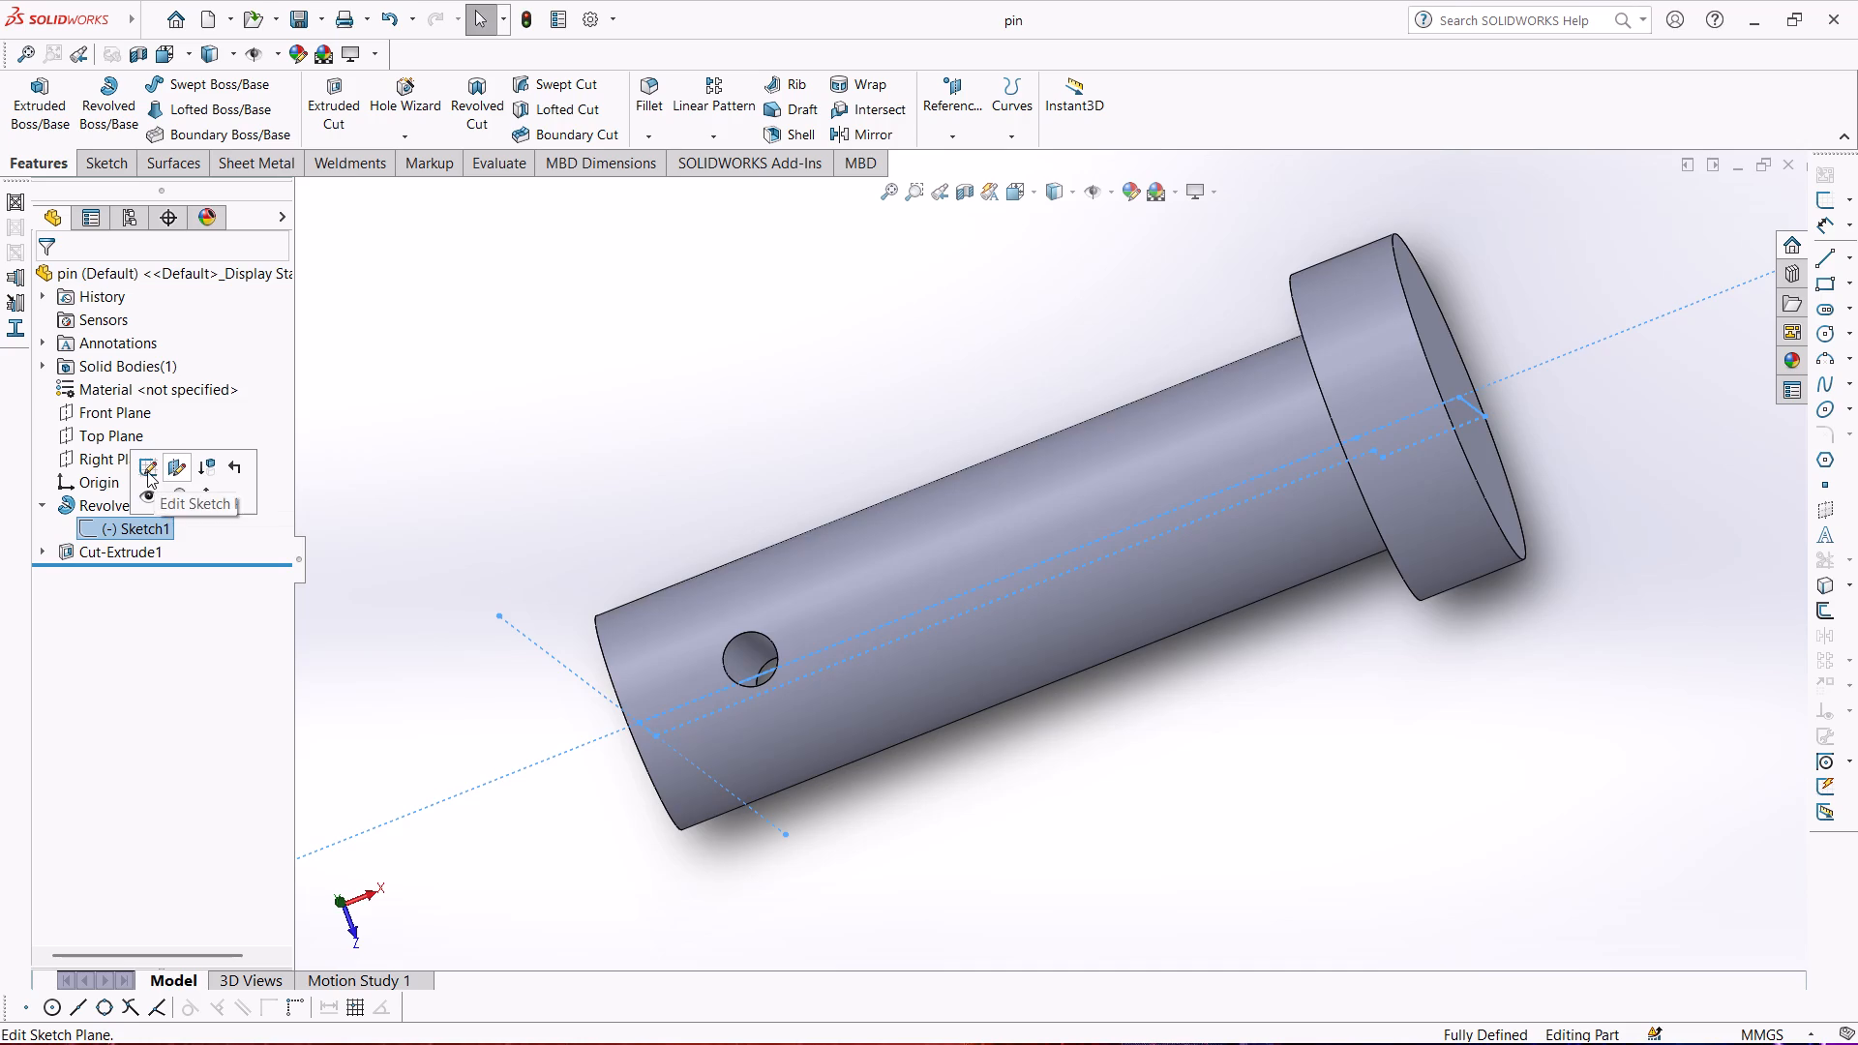
scroll(1107, 628, "down", 6)
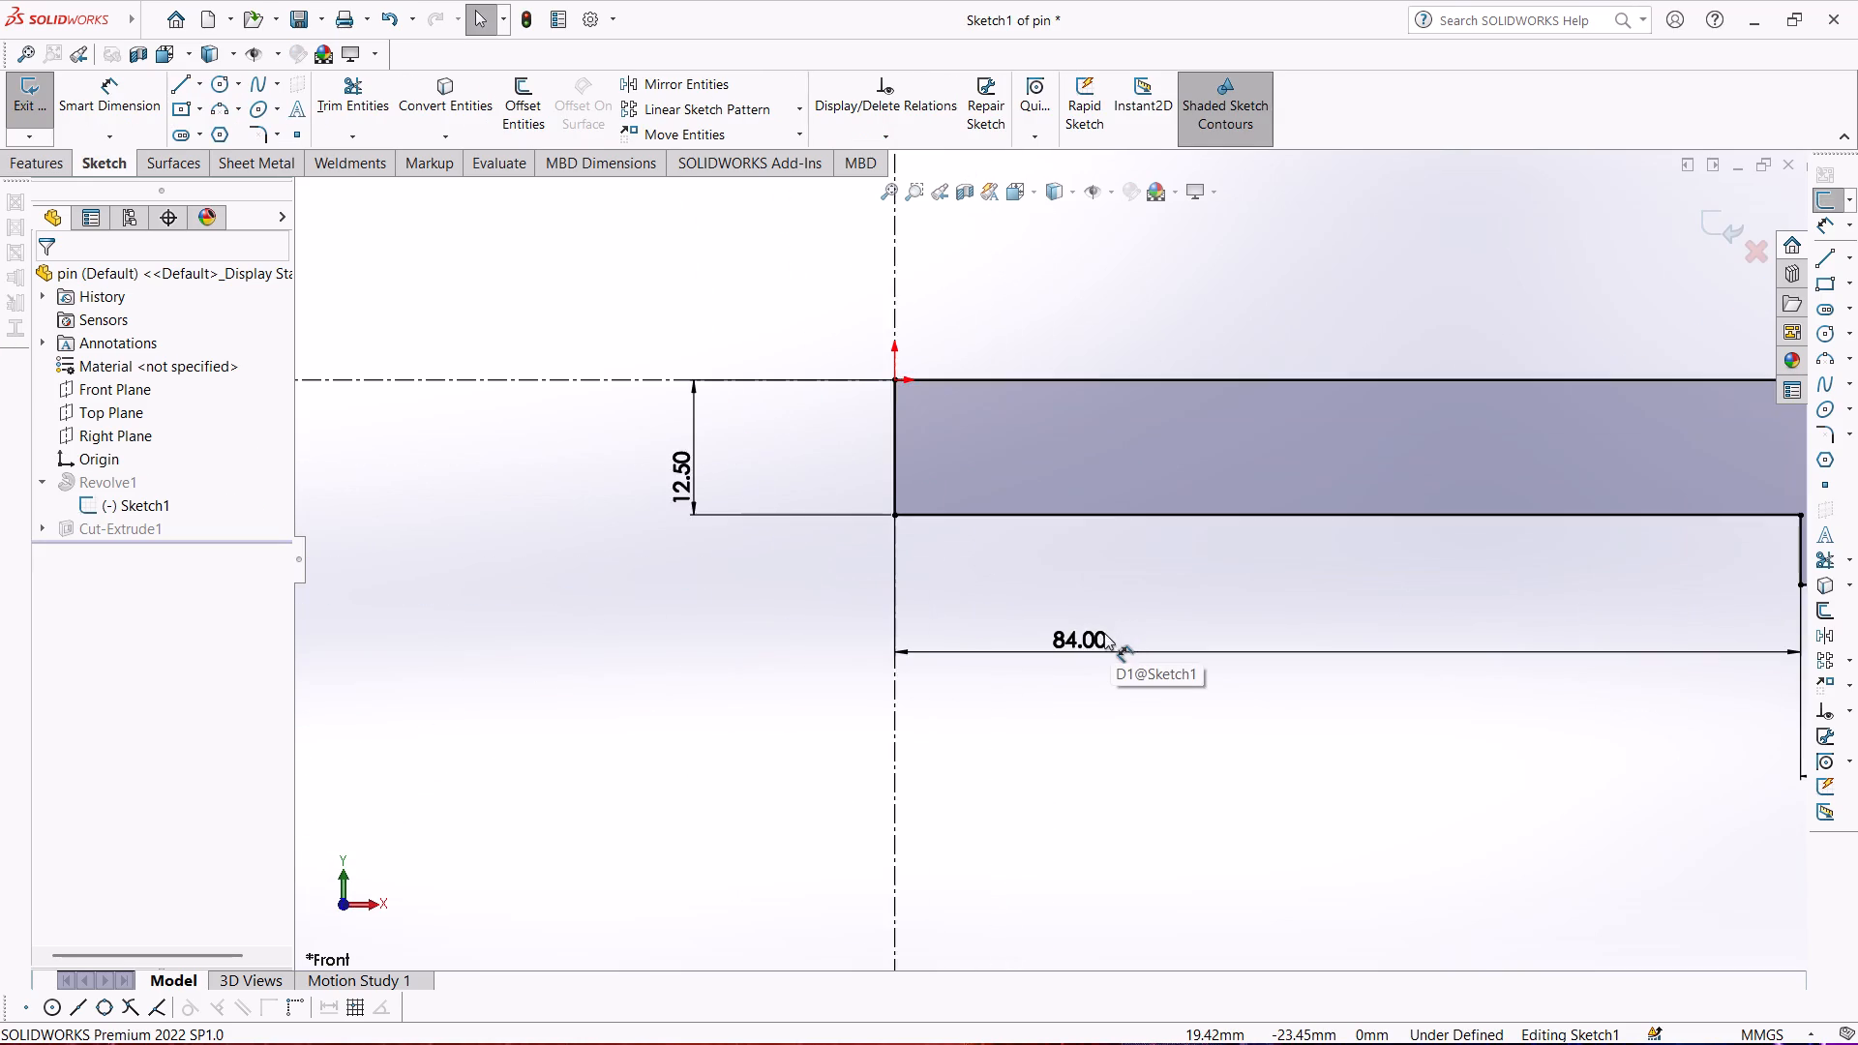
scroll(1104, 633, "up", 2)
double_click(1057, 606)
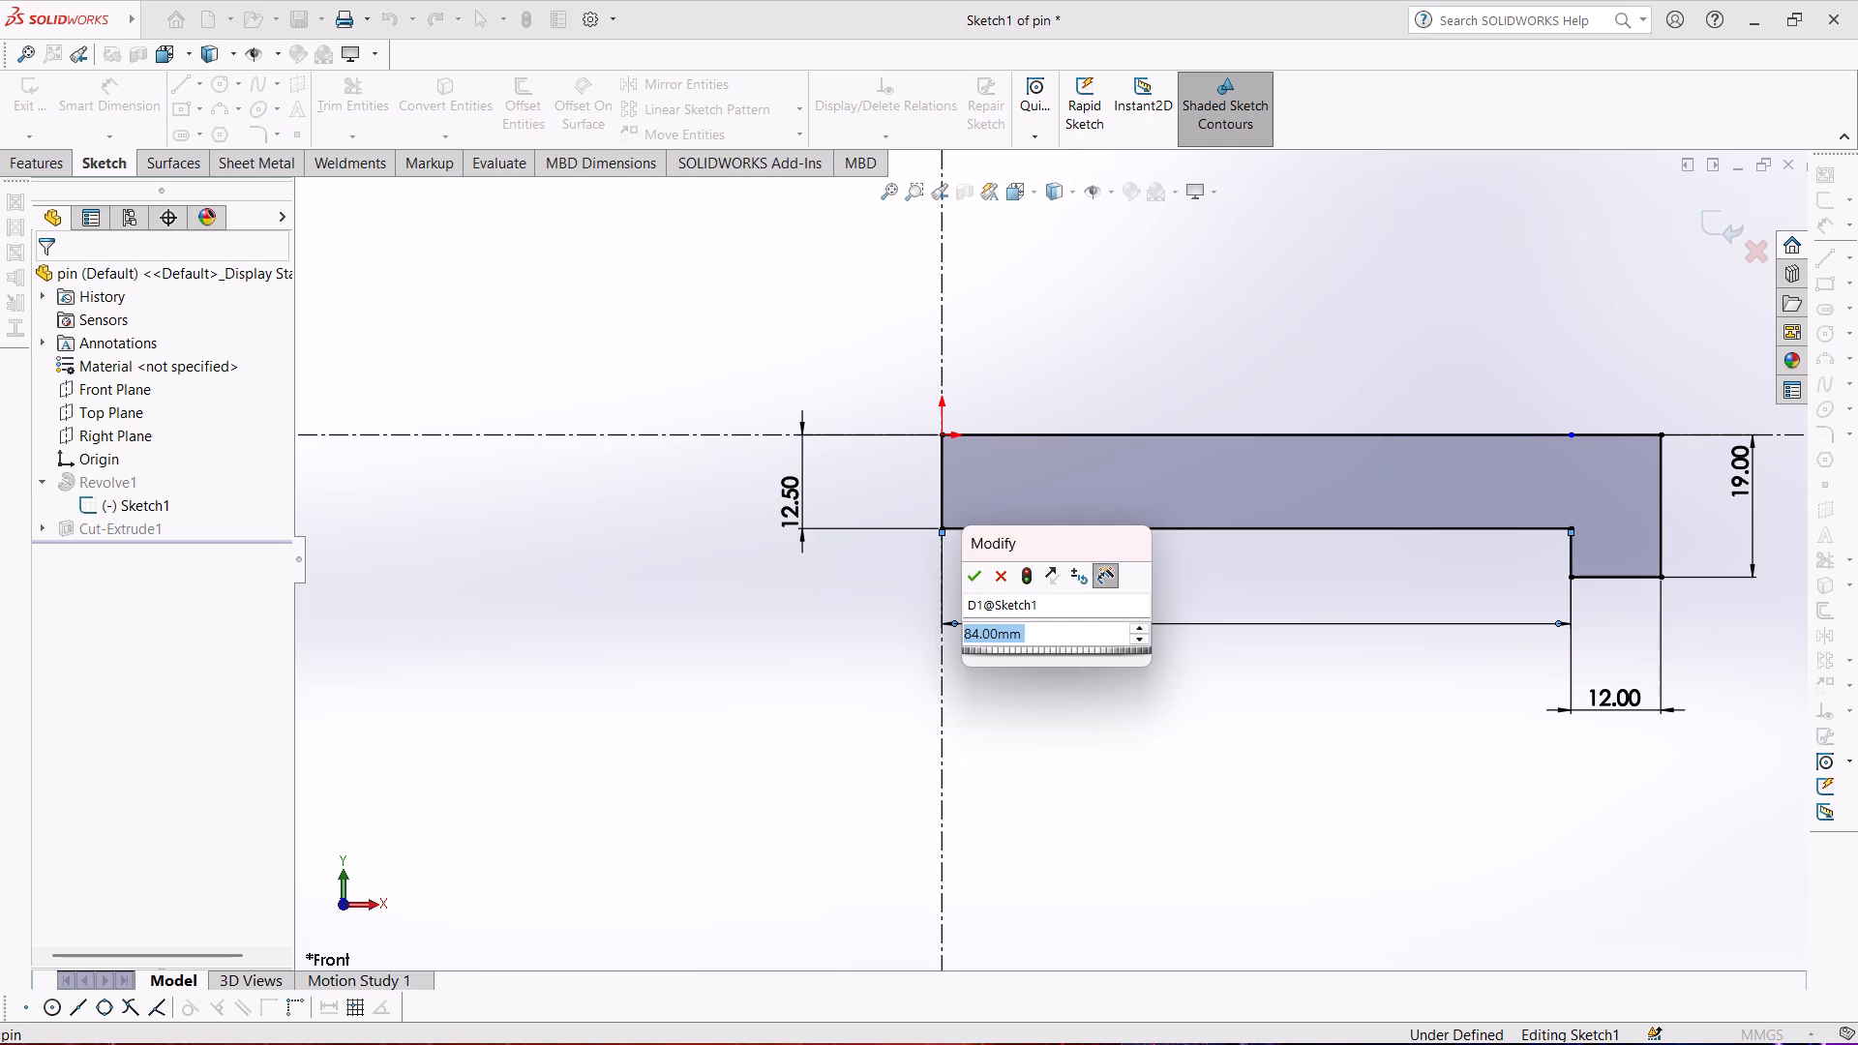
type("104")
key("Return")
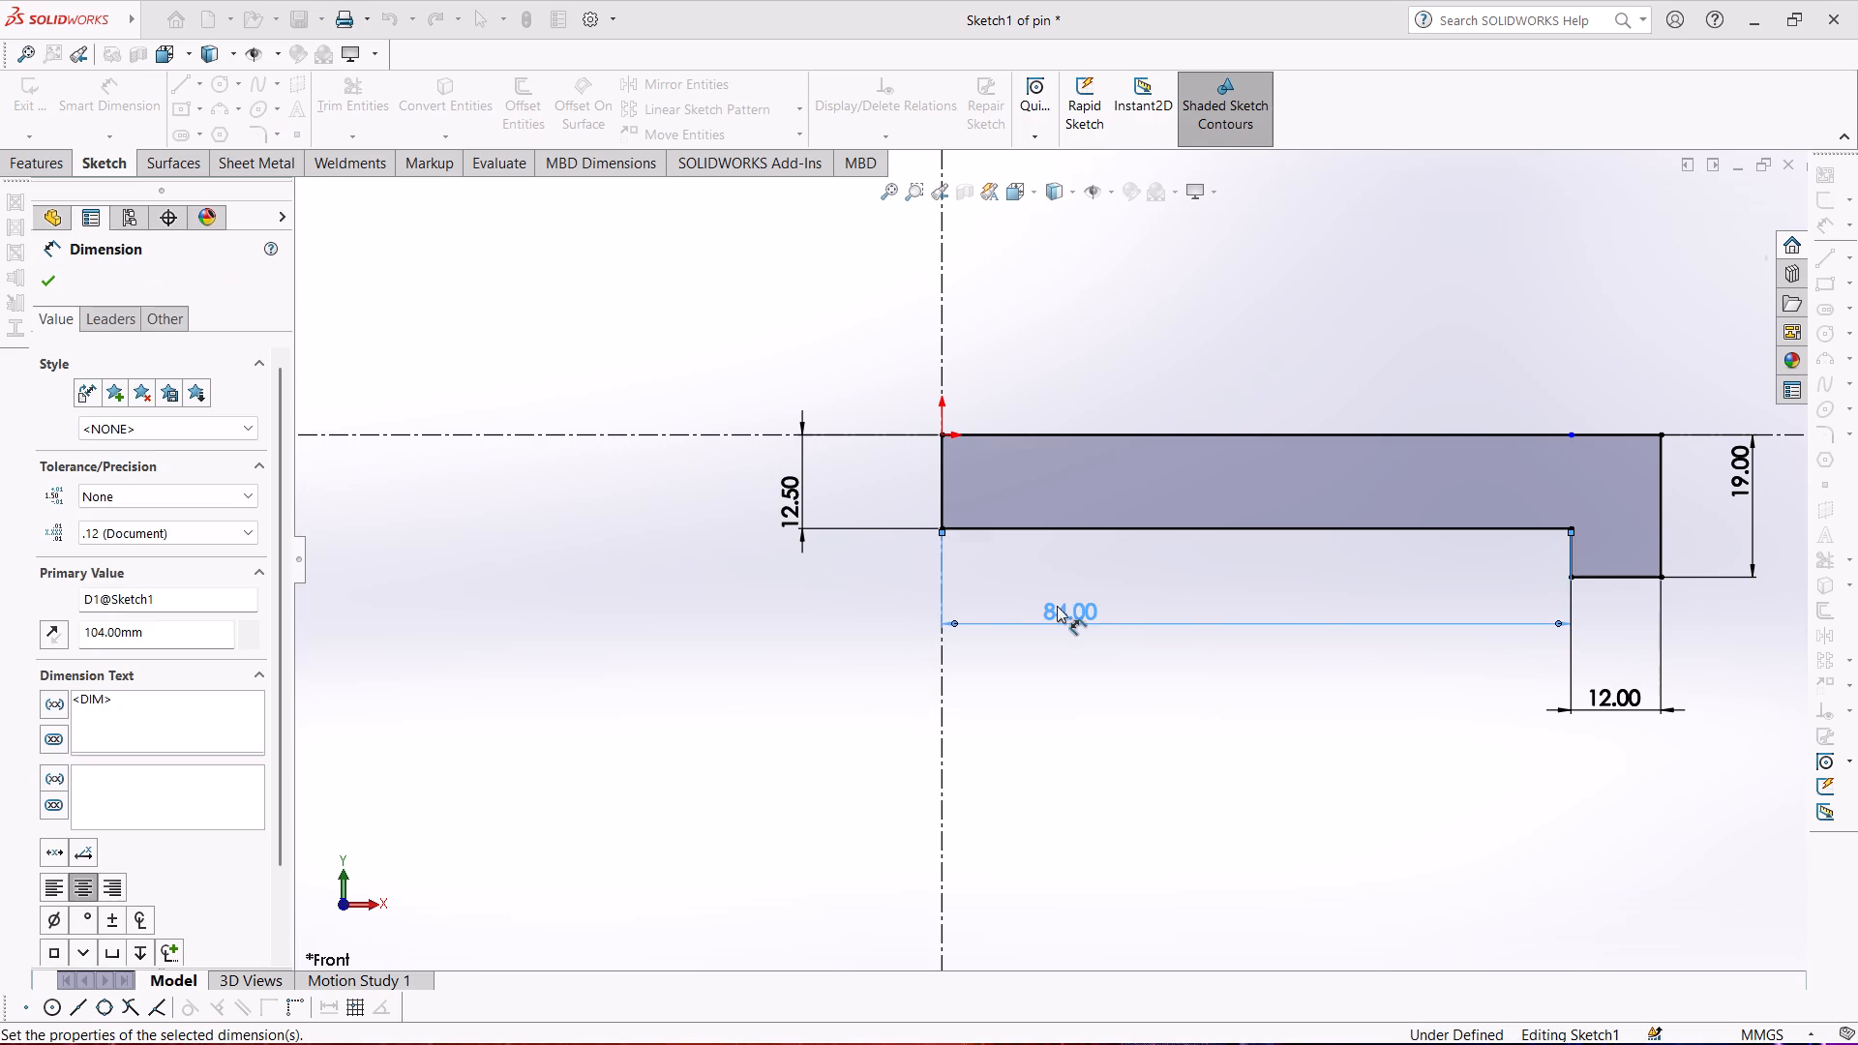
scroll(947, 608, "up", 4)
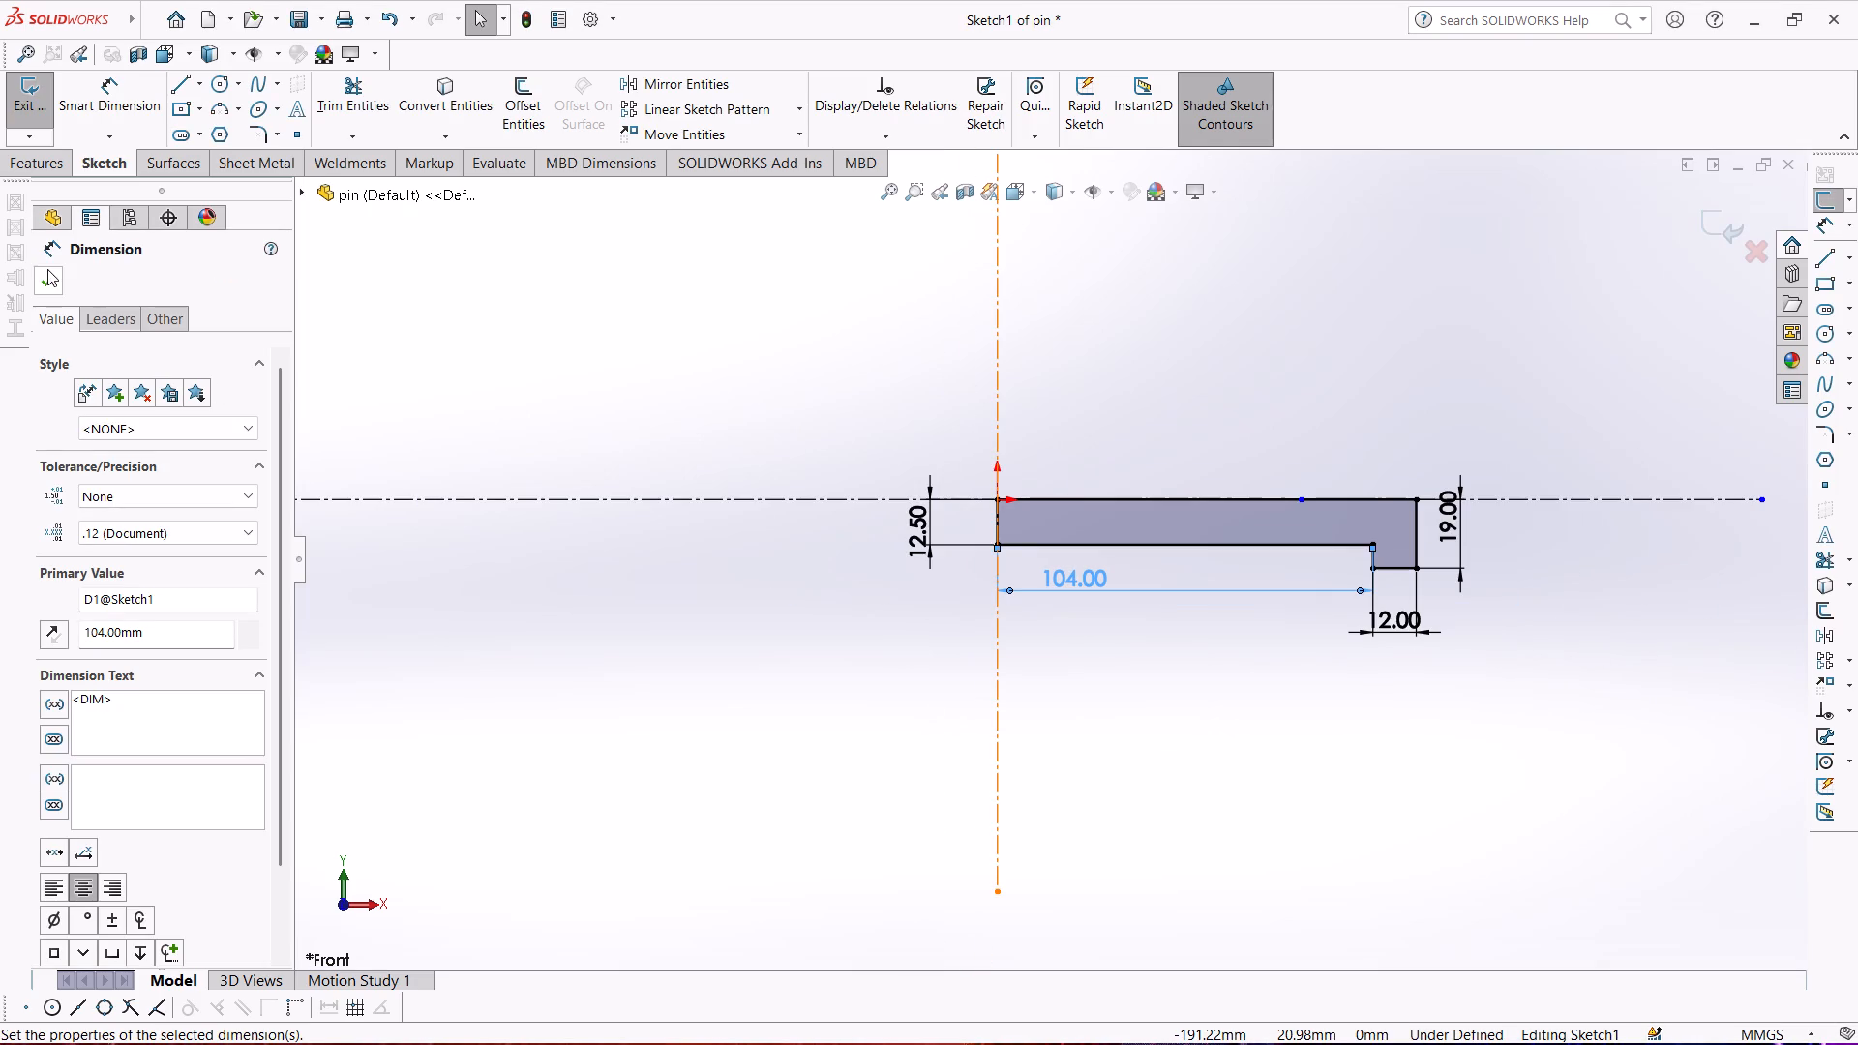
Accept the shank length dimension and exit Sketch1 to rebuild the pin.
left_click(49, 282)
left_click(36, 117)
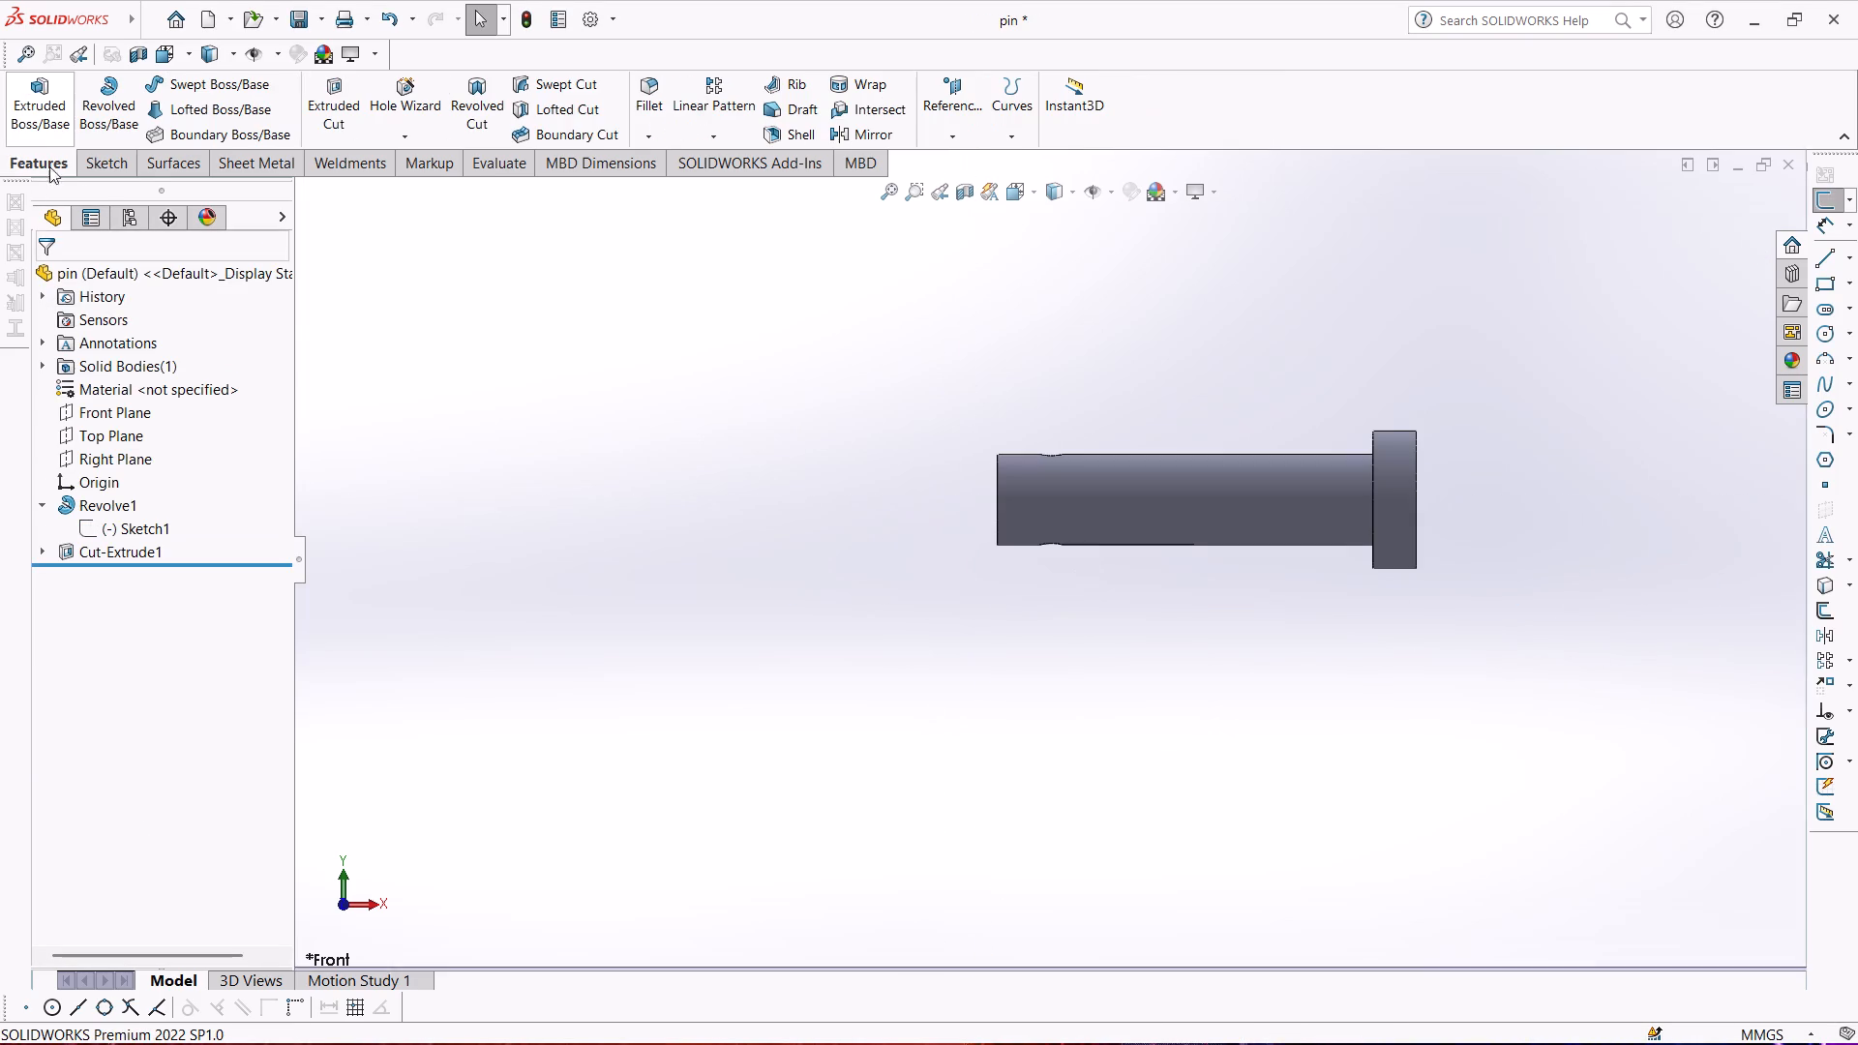
Edit Sketch2 of Cut-Extrude1 and set the cross hole's distance from the shank end to 10 mm.
middle_click_drag(809, 476, 848, 803)
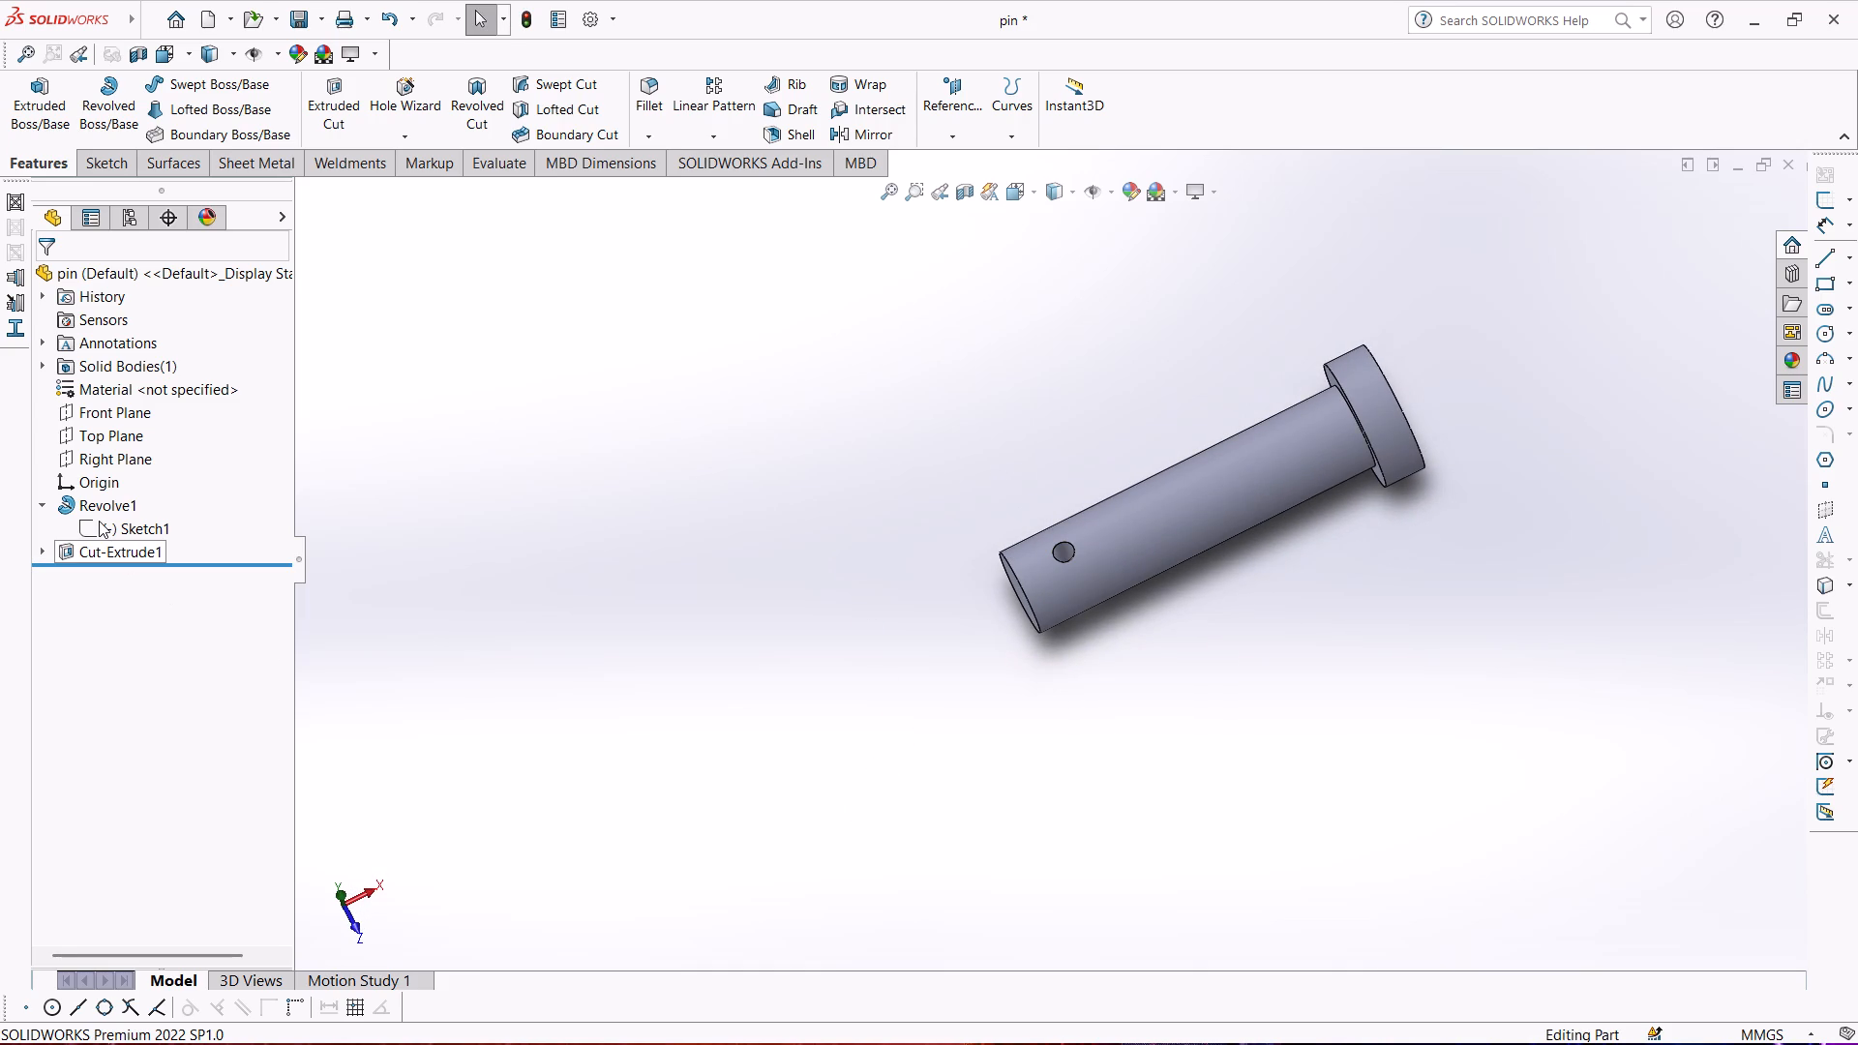
left_click(39, 551)
left_click(109, 577)
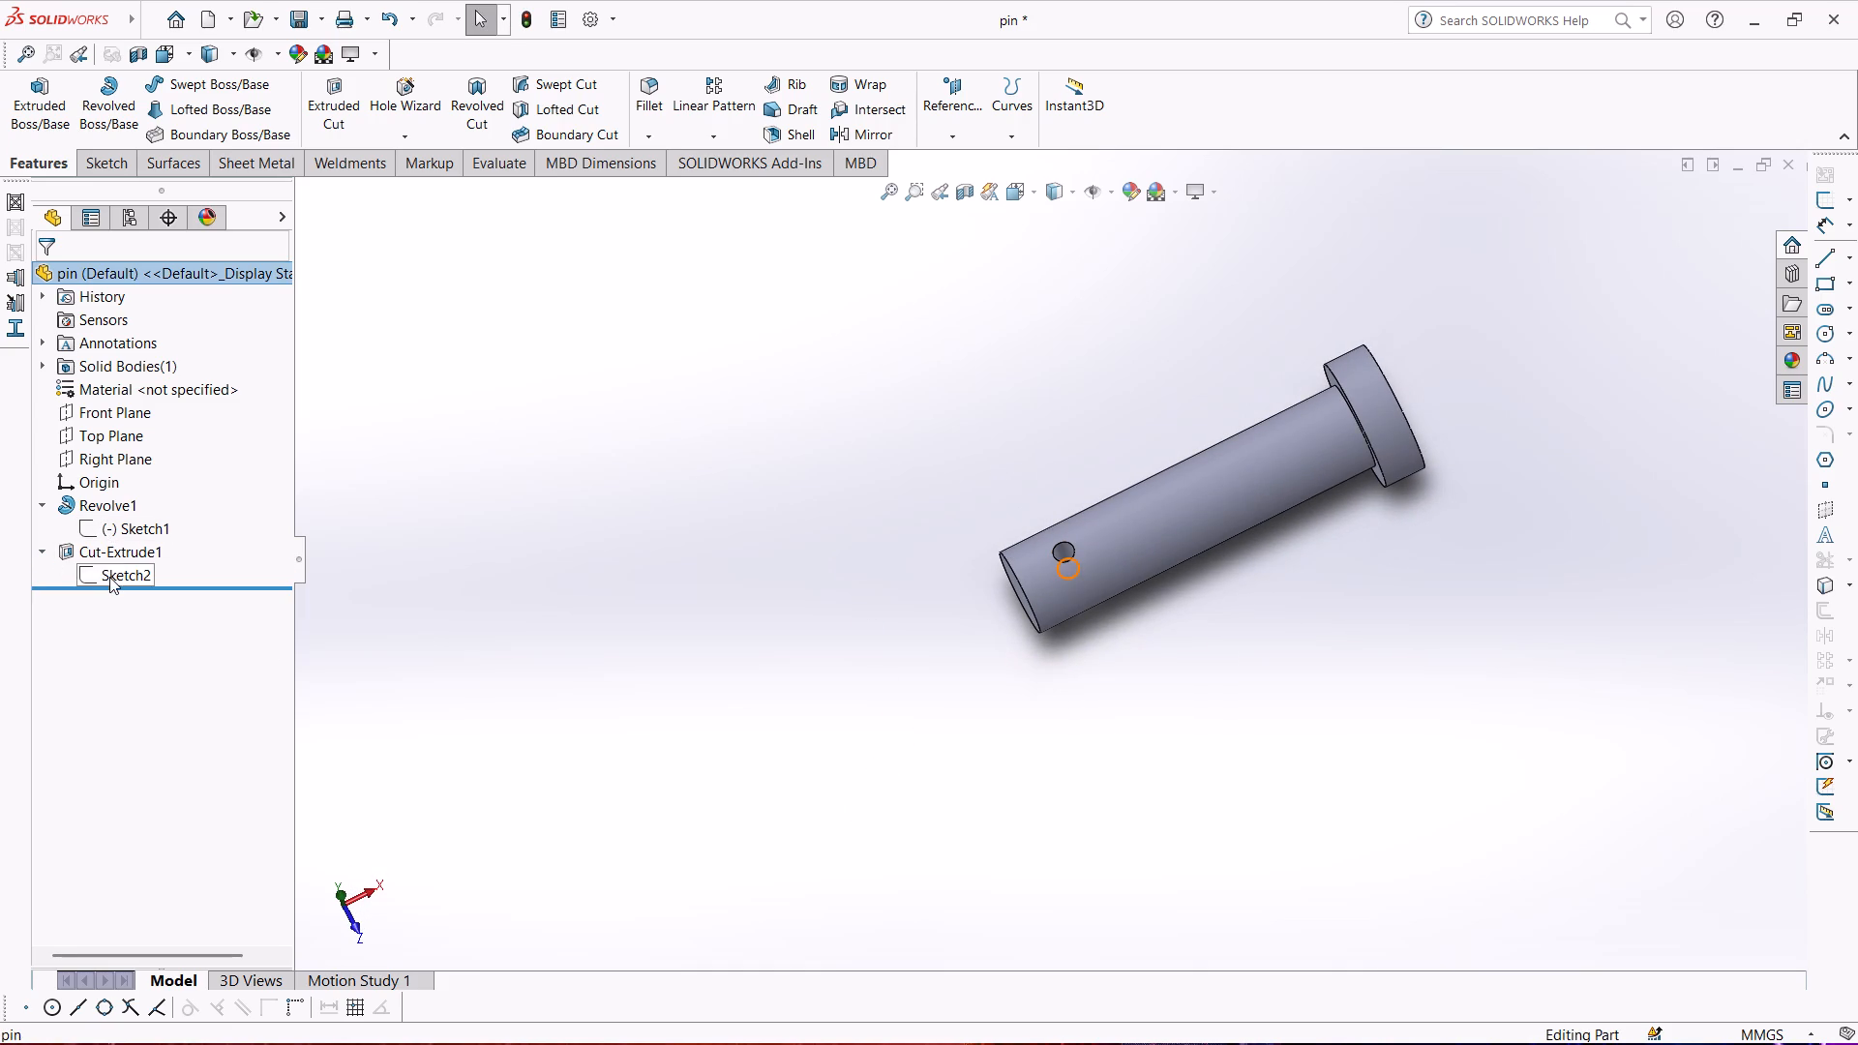
left_click(132, 522)
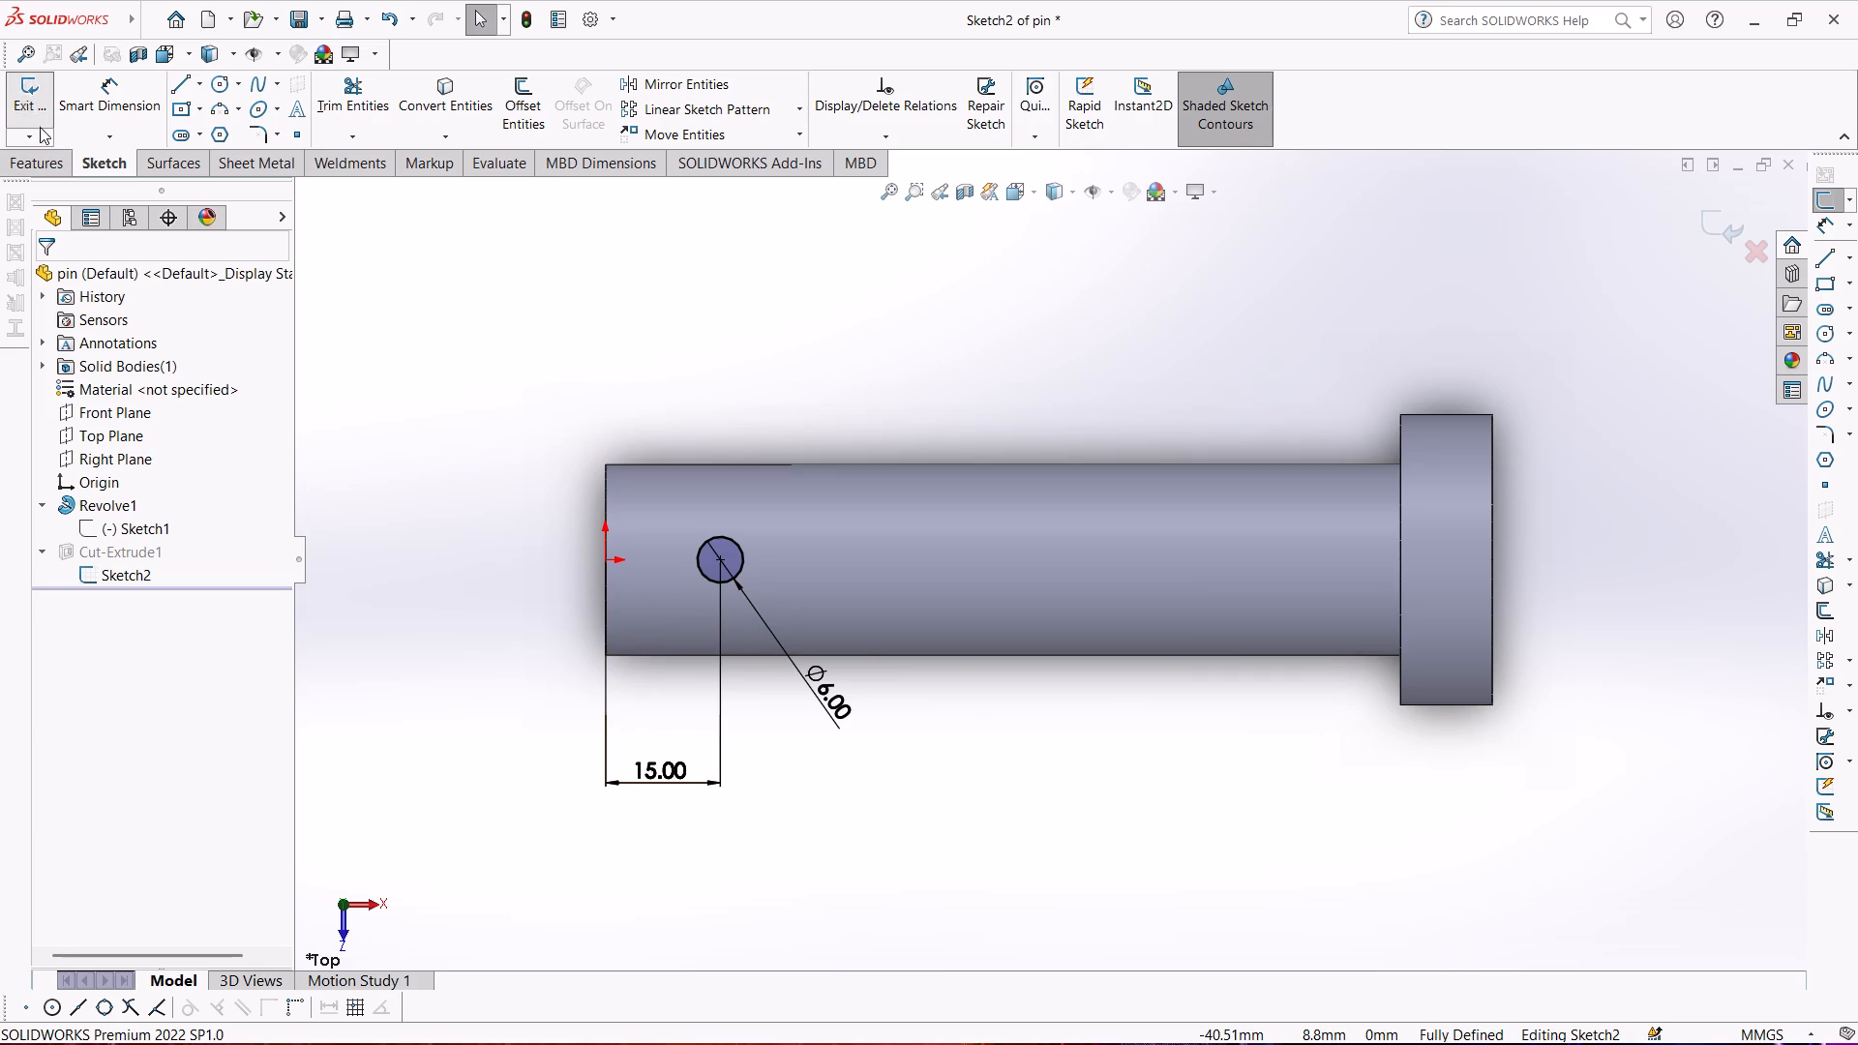
double_click(671, 769)
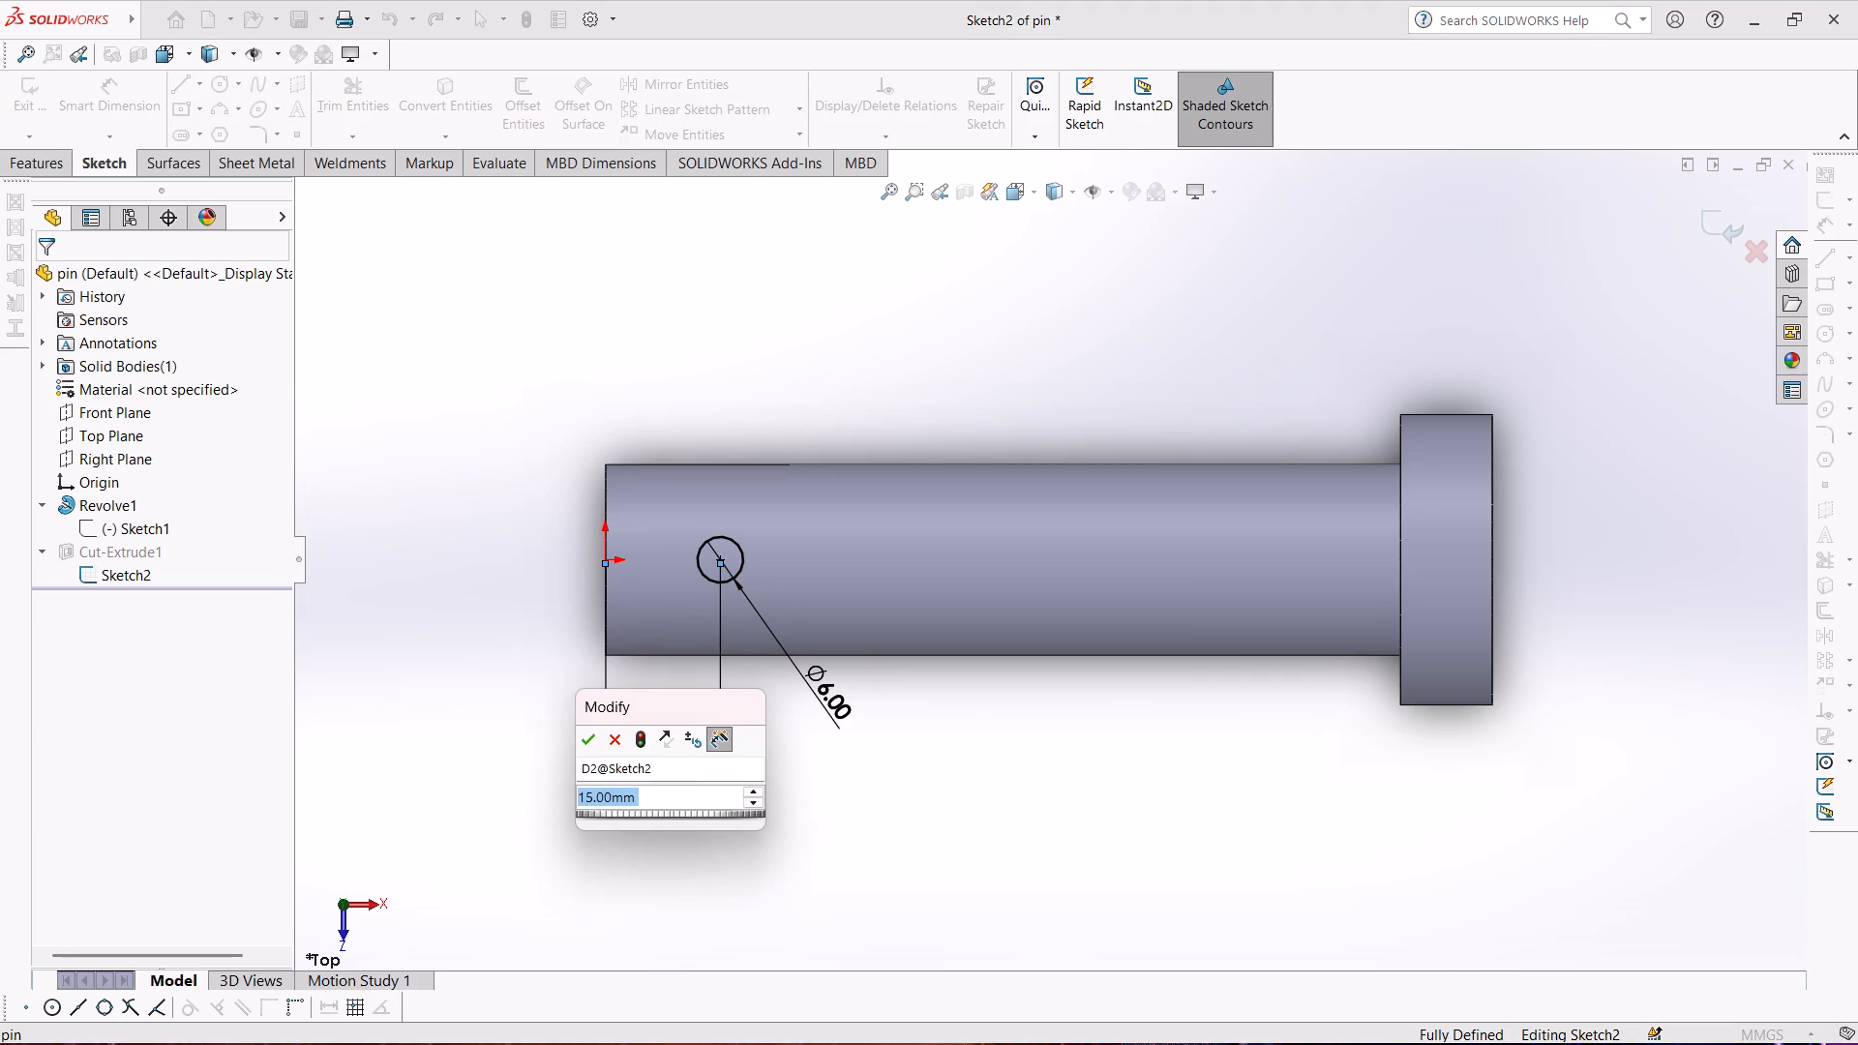
type("10")
key("Return")
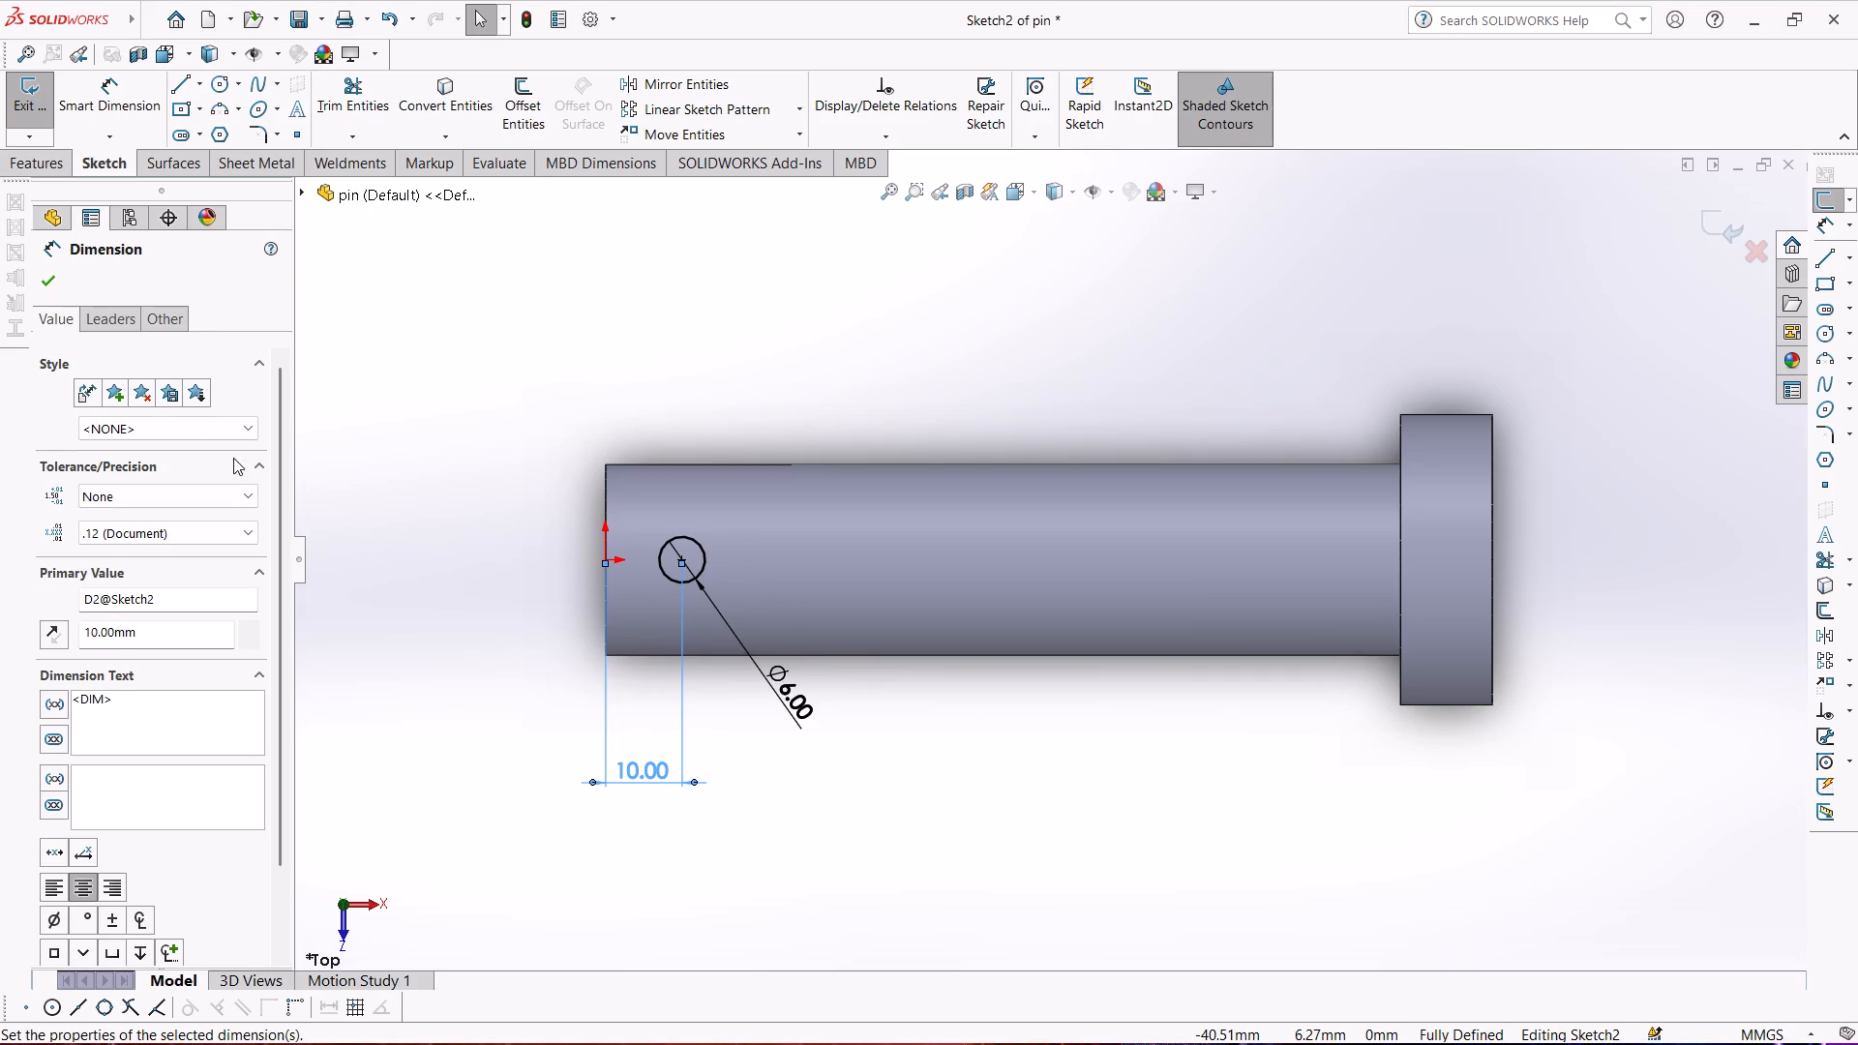
left_click(38, 276)
left_click(24, 119)
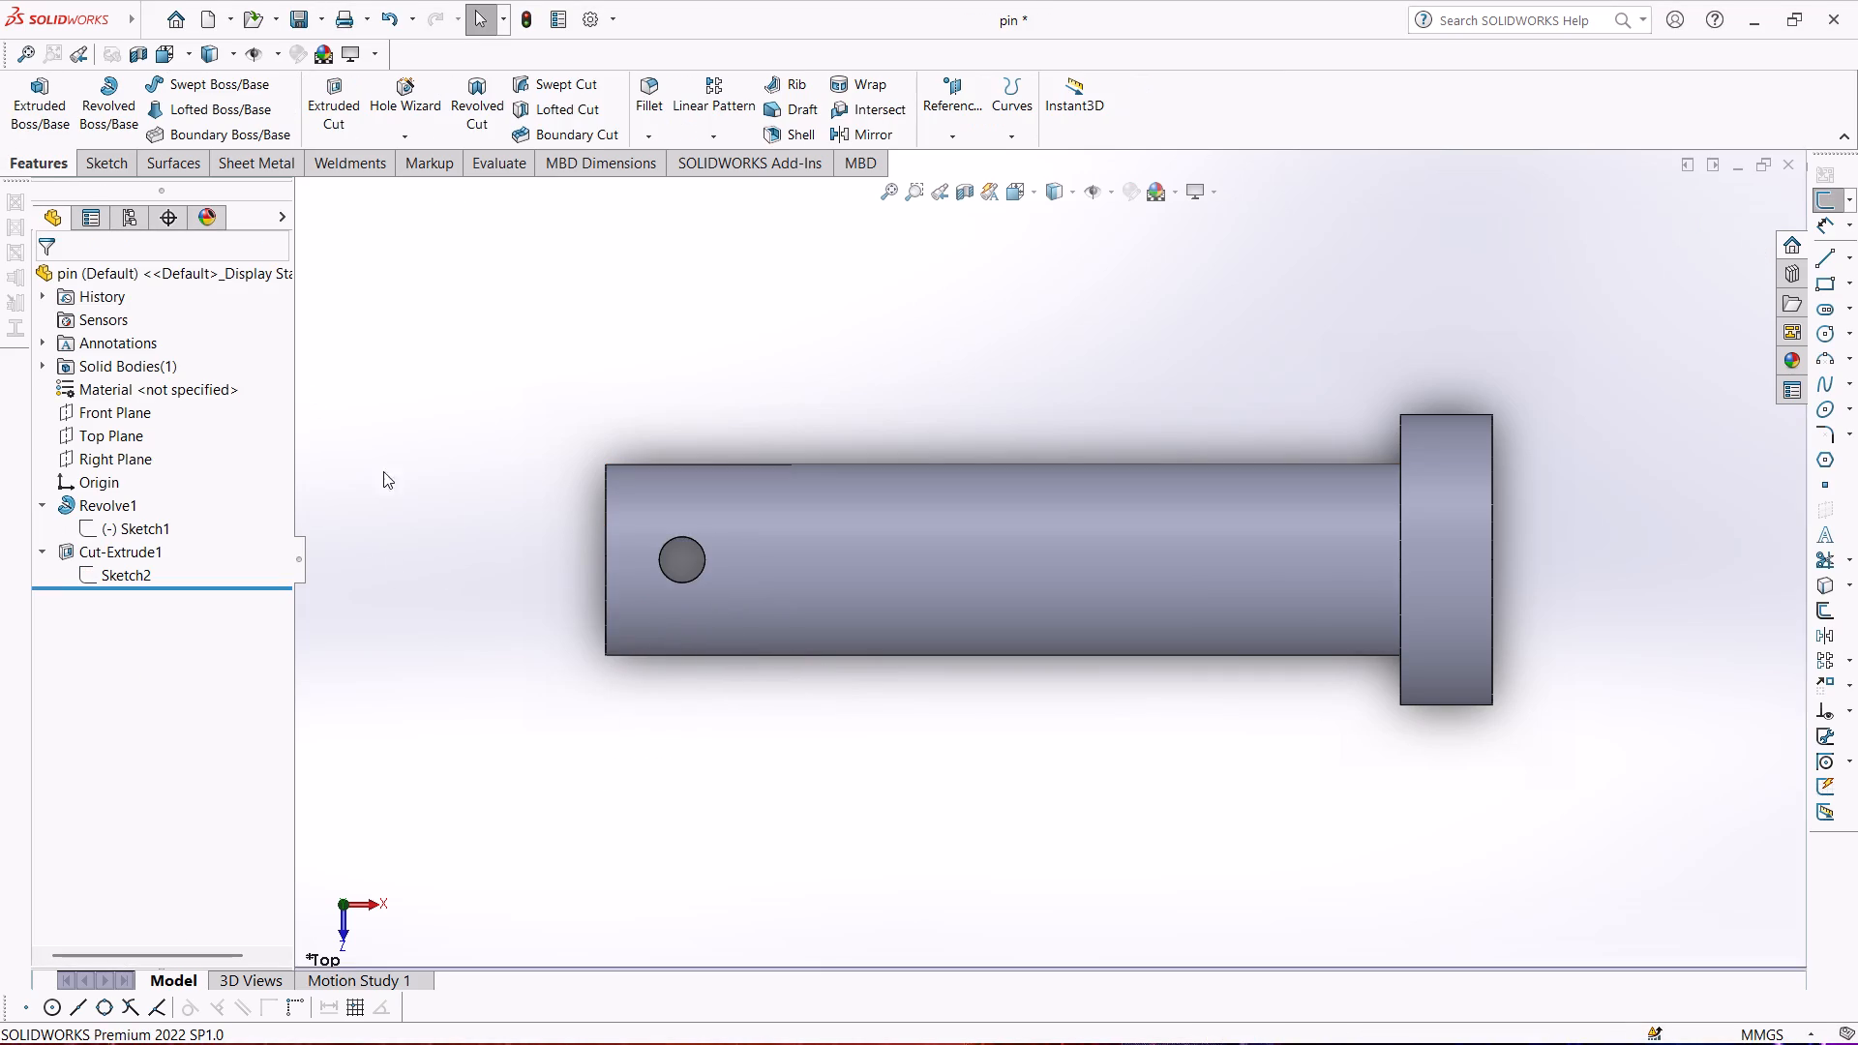
Check the relocated cross hole and save the pin part.
scroll(470, 571, "down", 1)
middle_click_drag(470, 571, 467, 349)
scroll(474, 386, "up", 1)
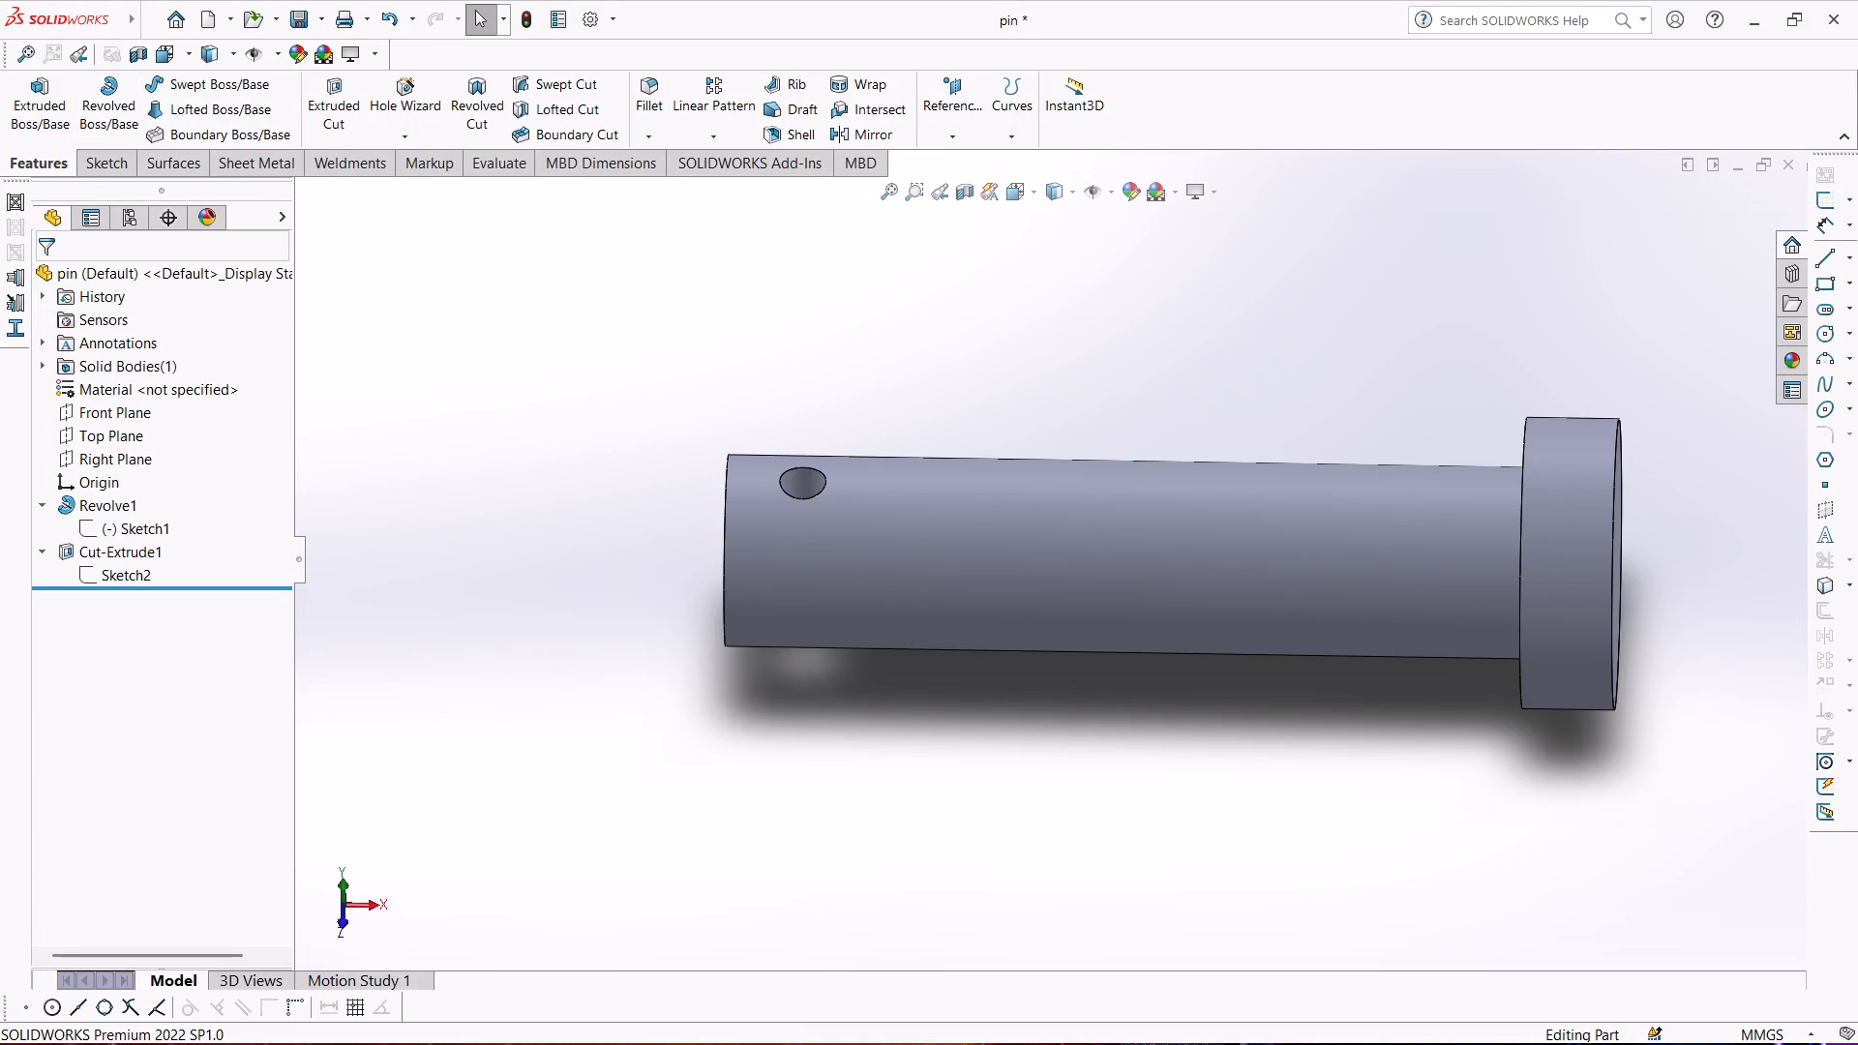
key("ctrl+s")
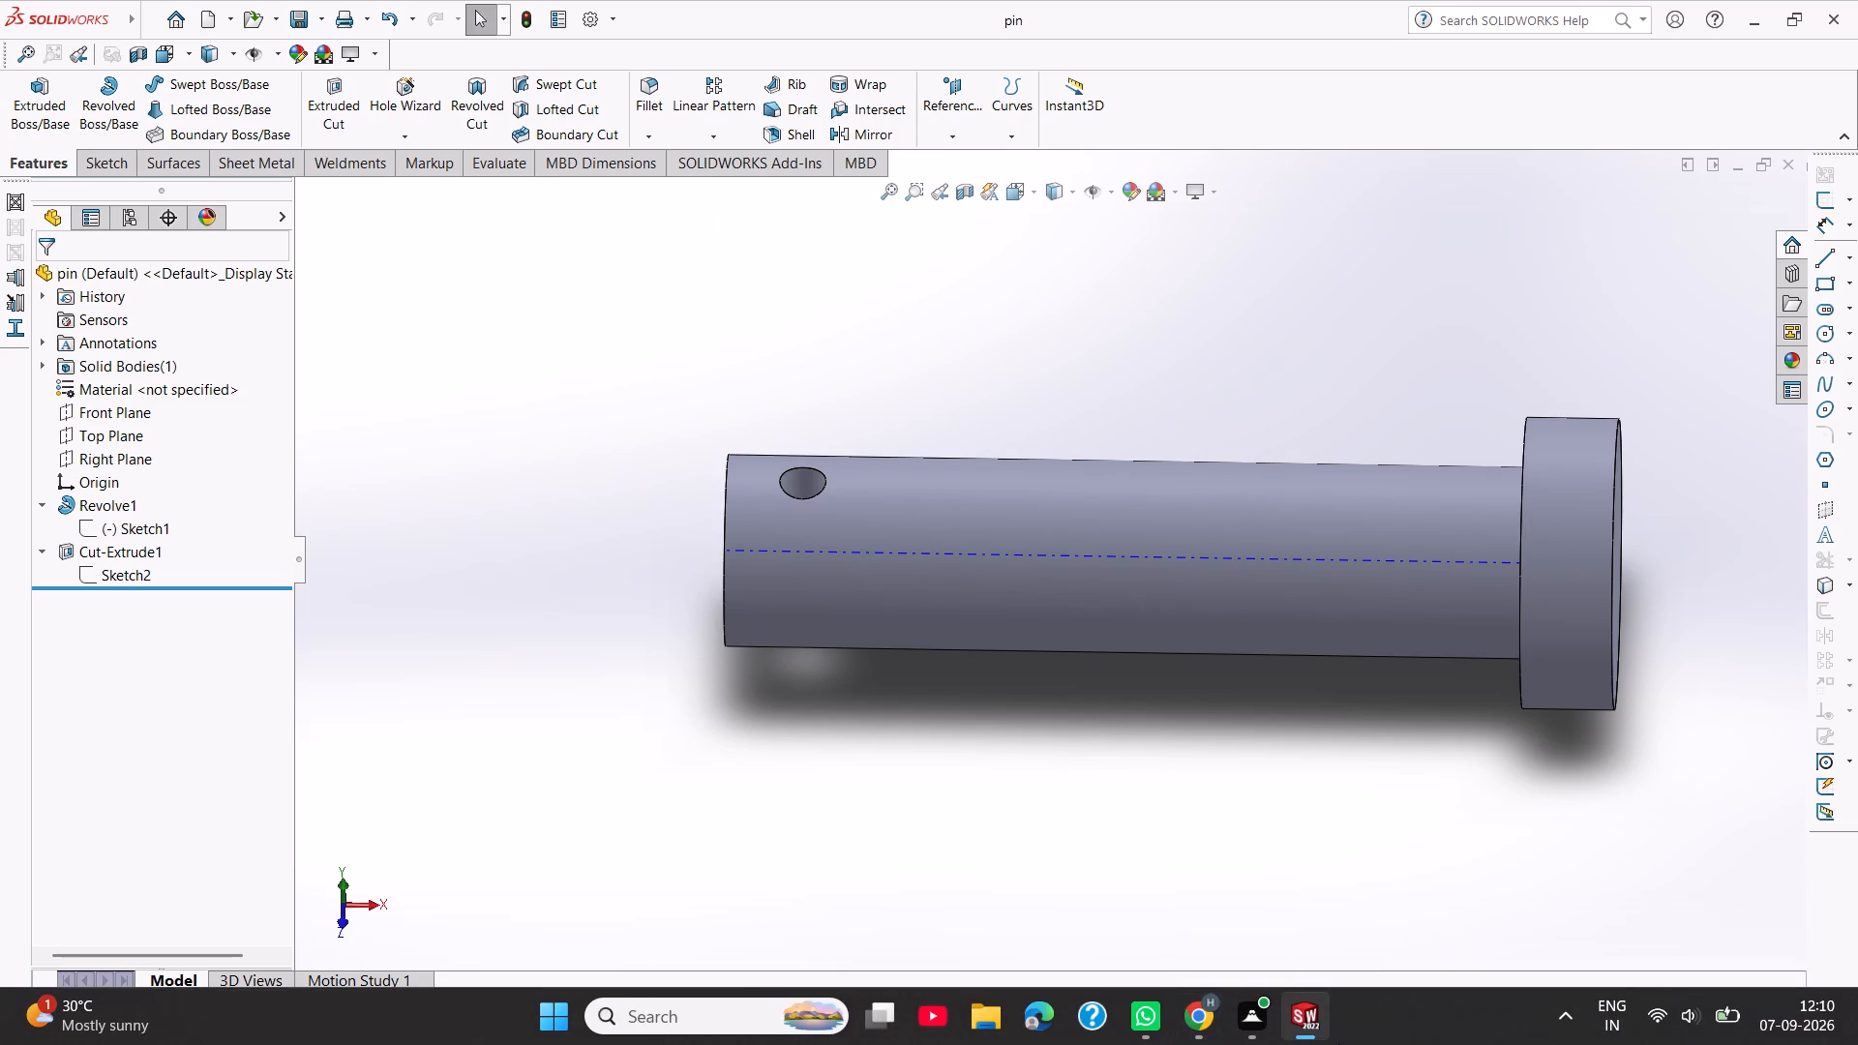
Switch to Assem1, insert the pin part and place it clear of the fork, beside the open hole.
left_click(1646, 875)
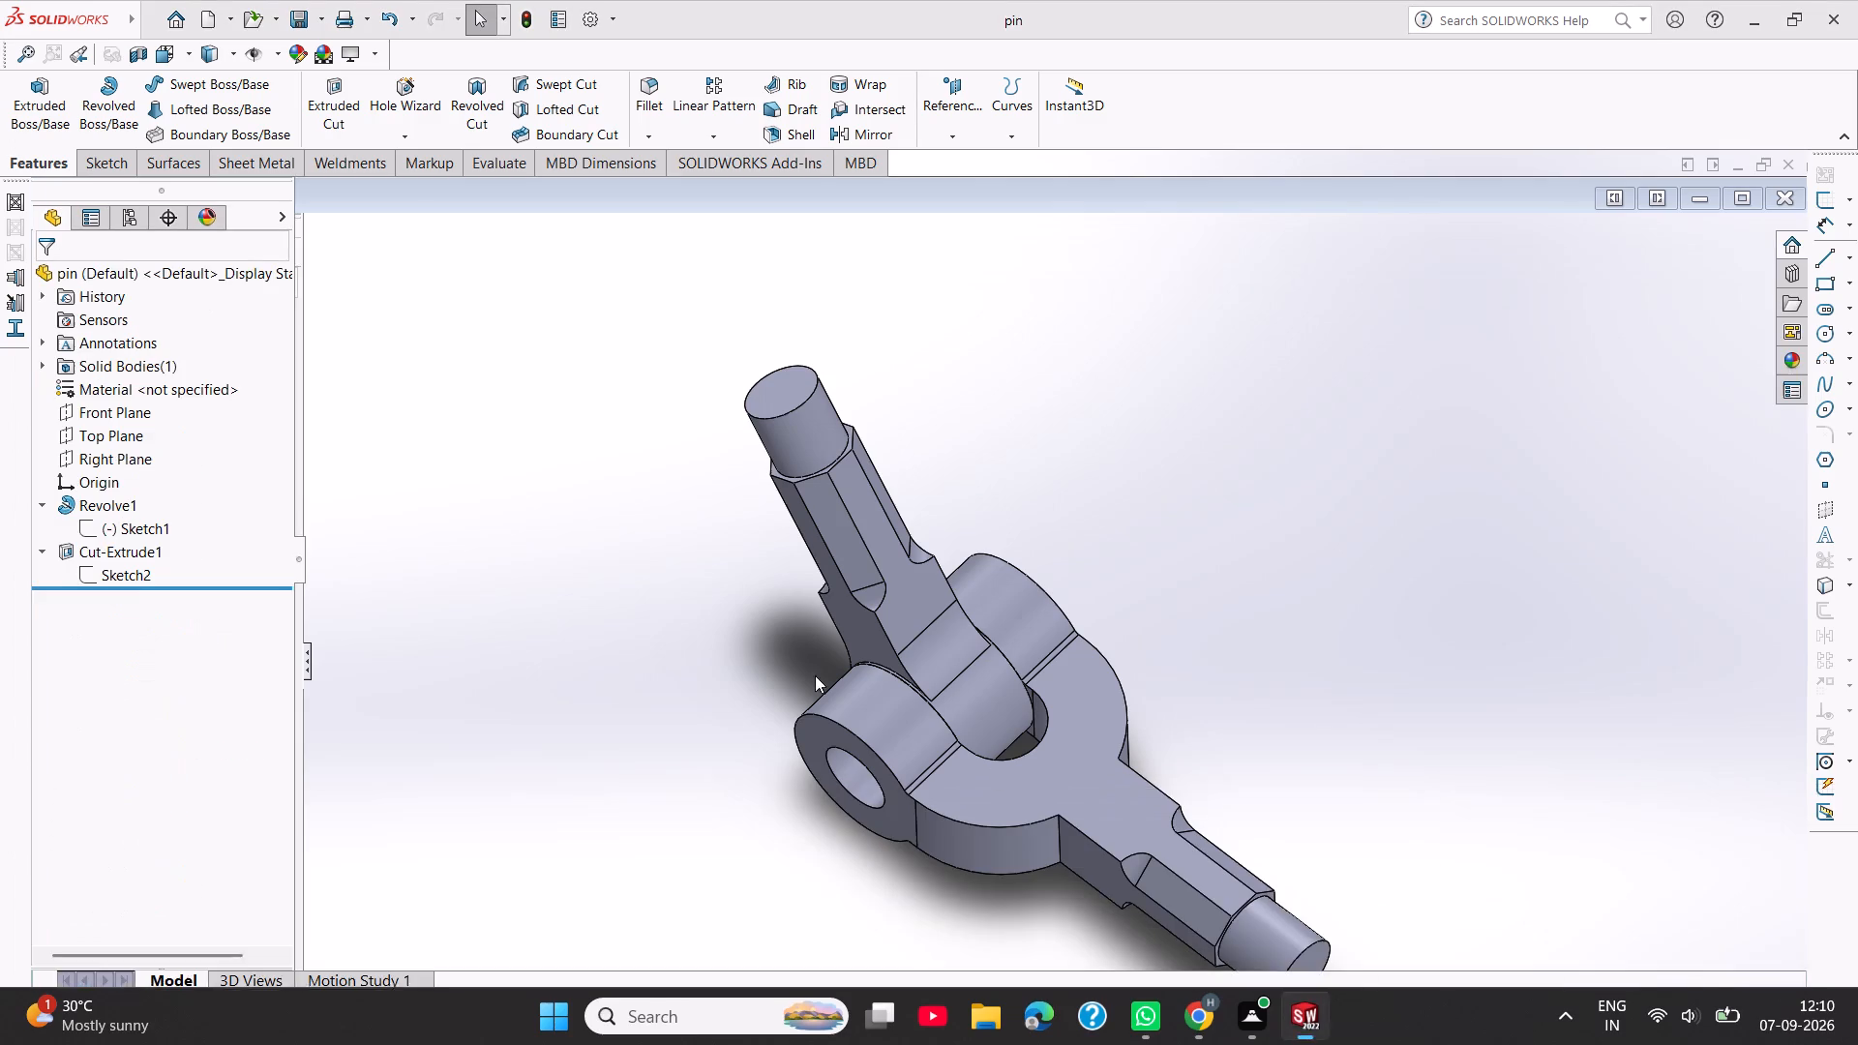
left_click(133, 92)
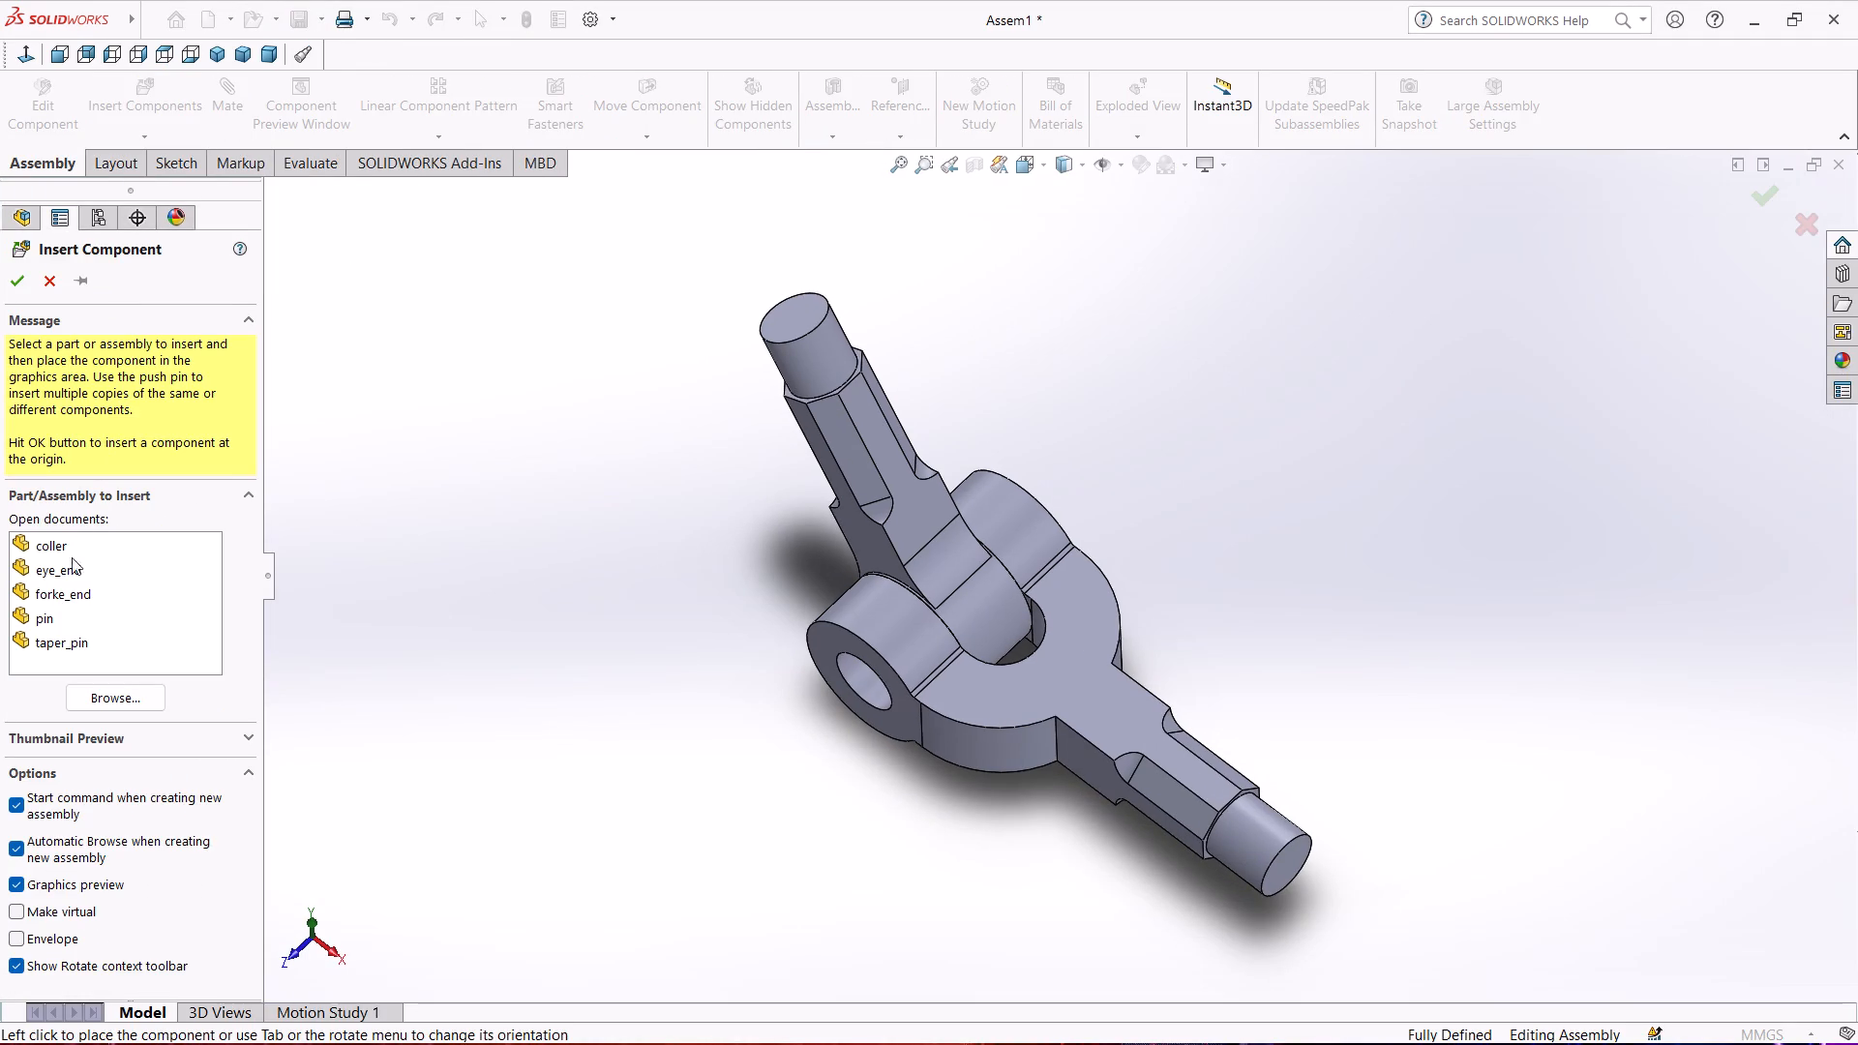
left_click(50, 620)
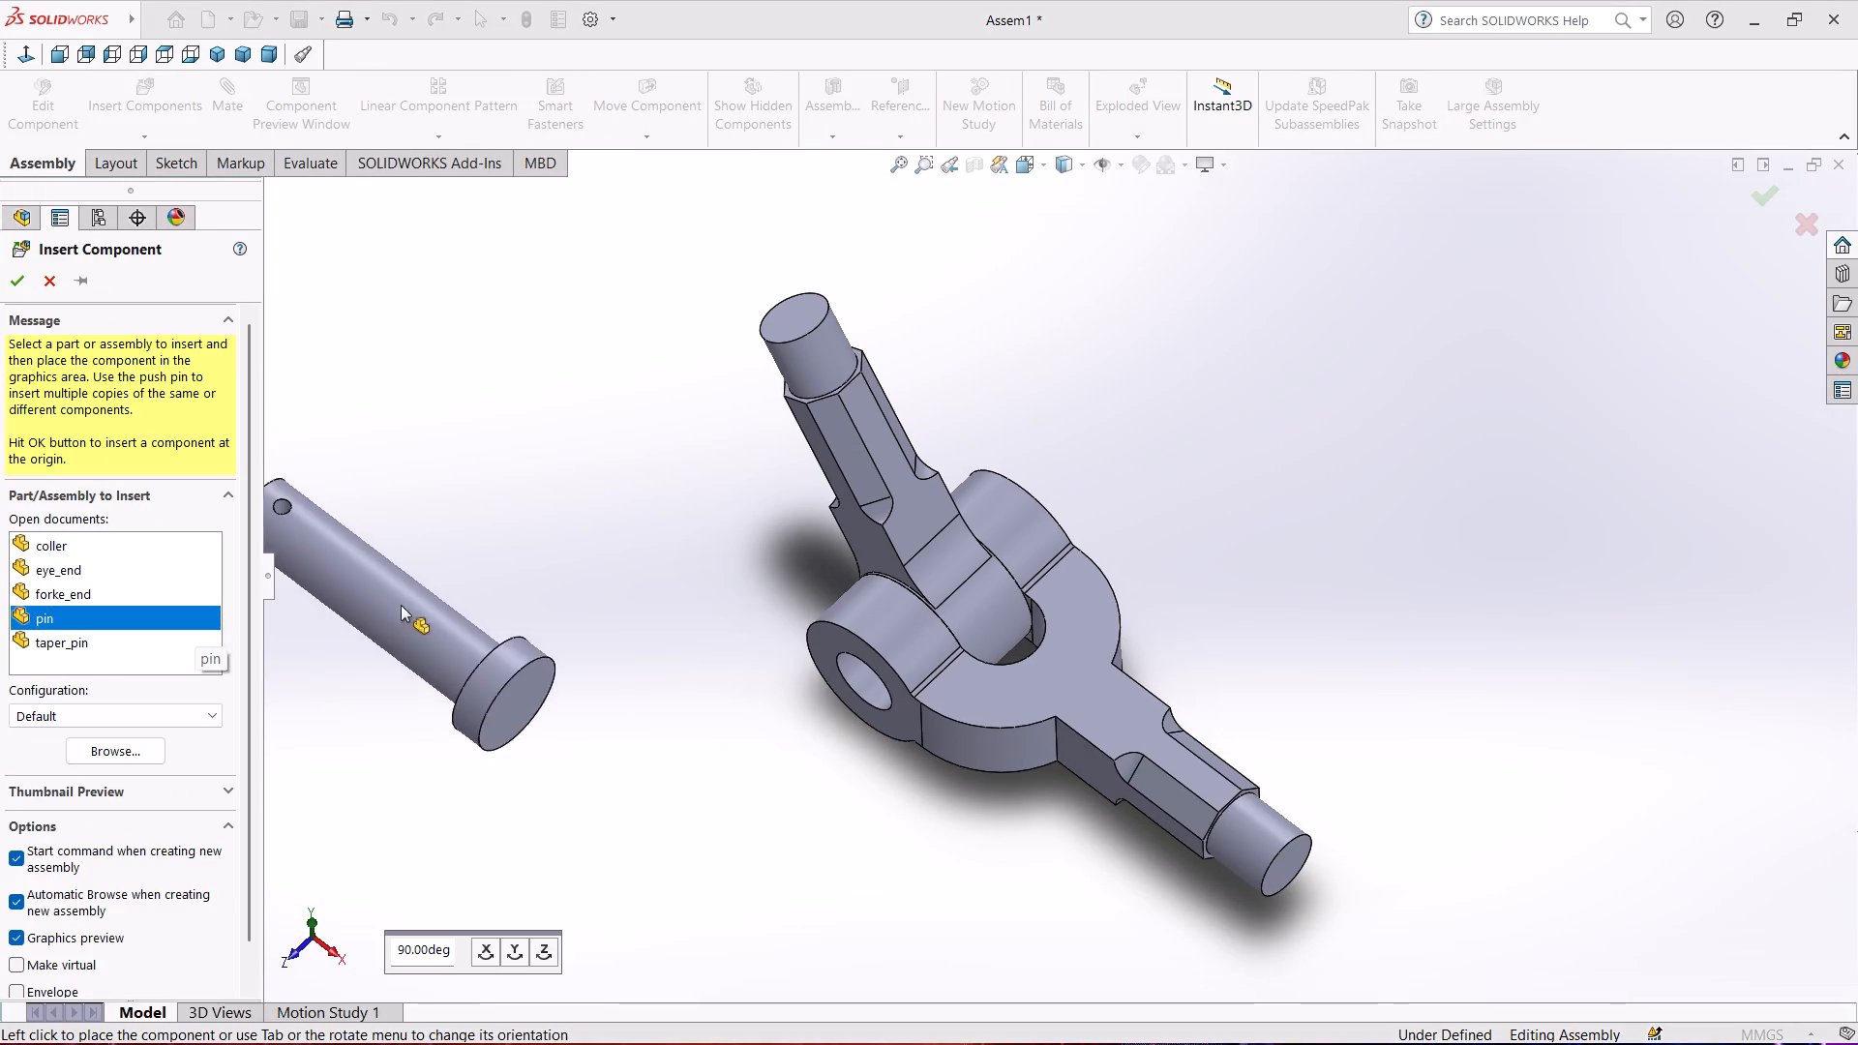
left_click(702, 676)
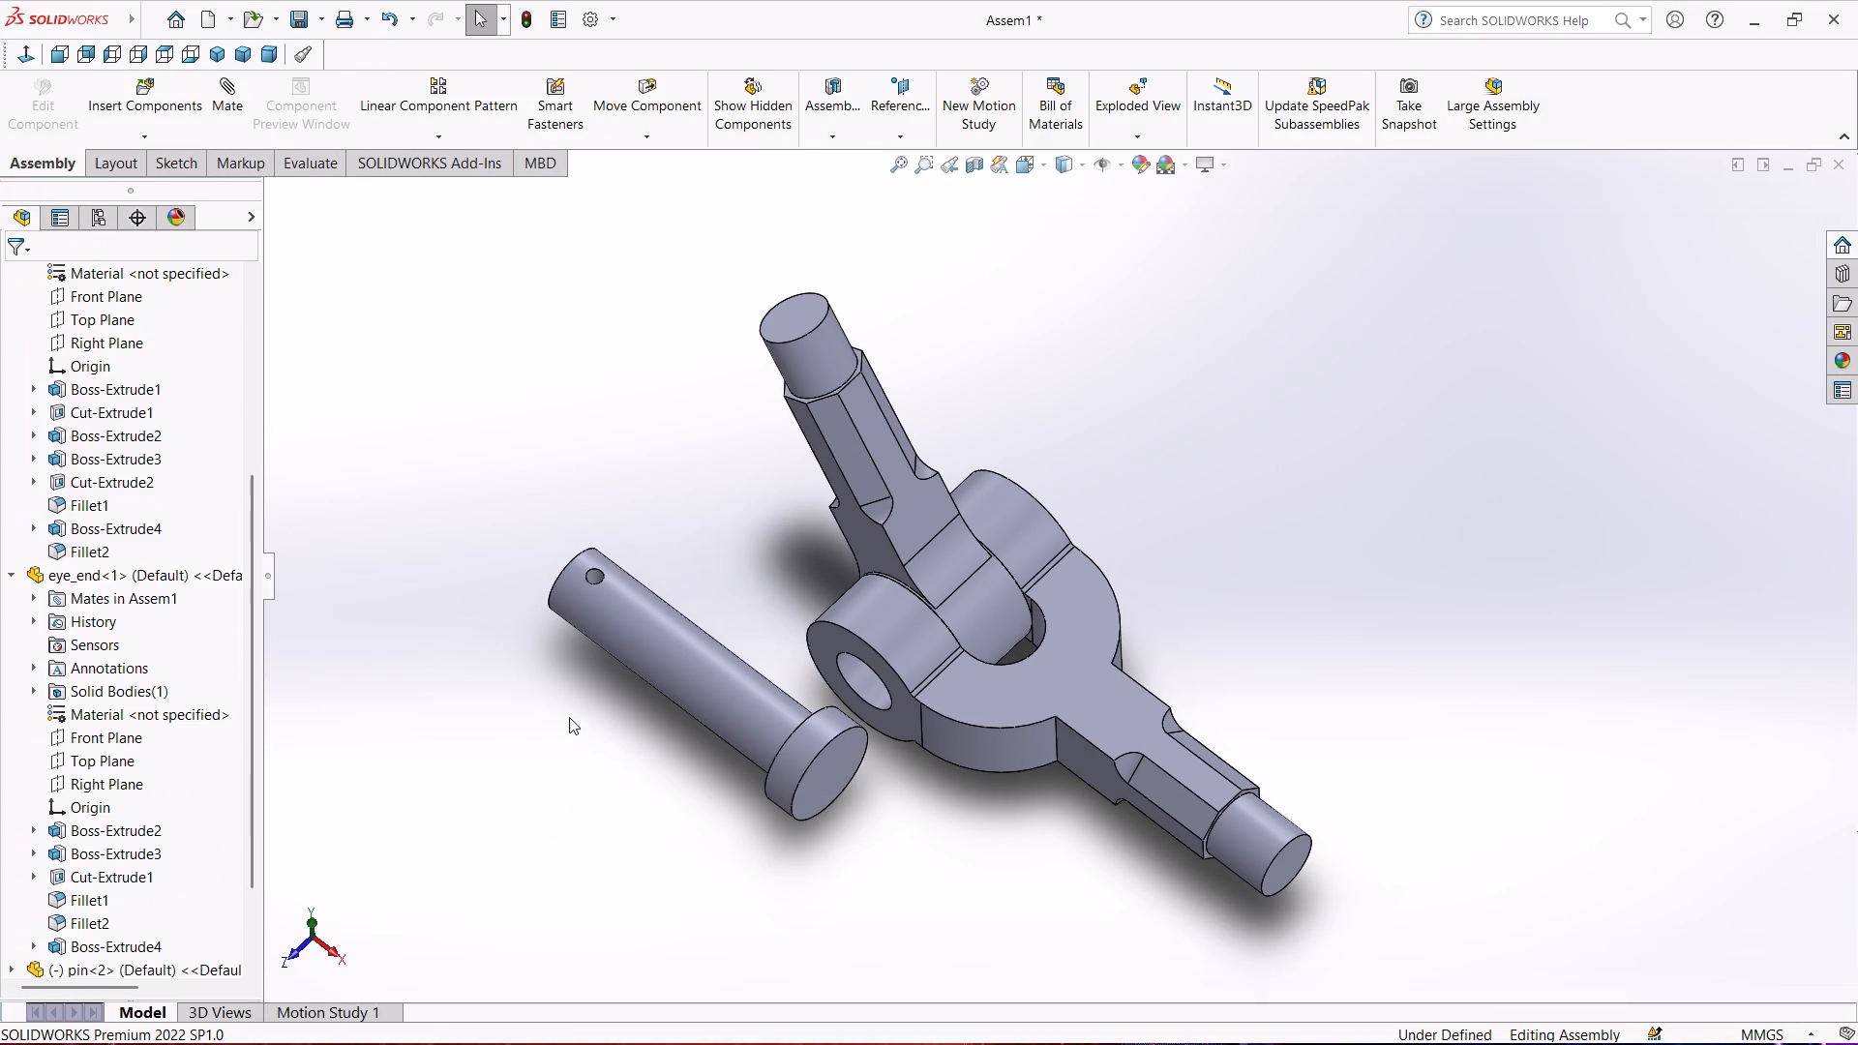
left_click_drag(828, 738, 721, 807)
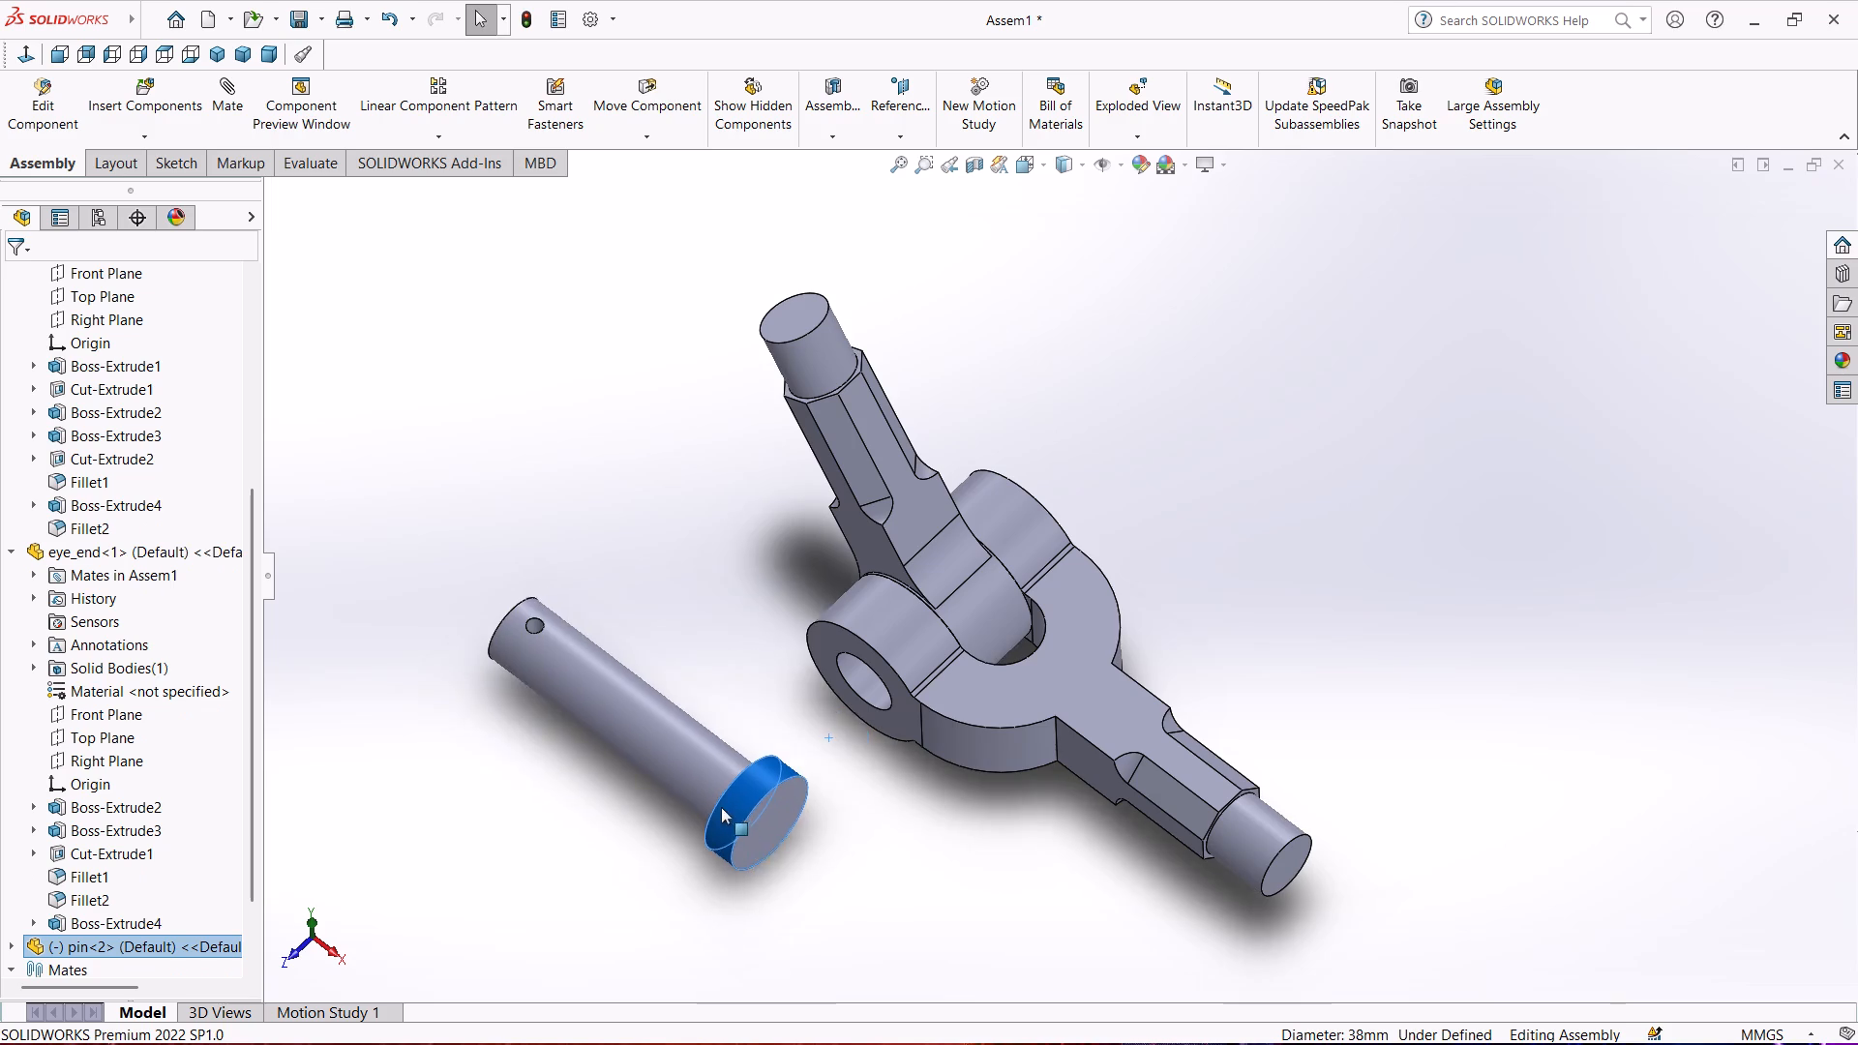
left_click_drag(721, 807, 670, 828)
Rotate the pin freely with Rotate Component so its shank end points toward the fork.
left_click(449, 136)
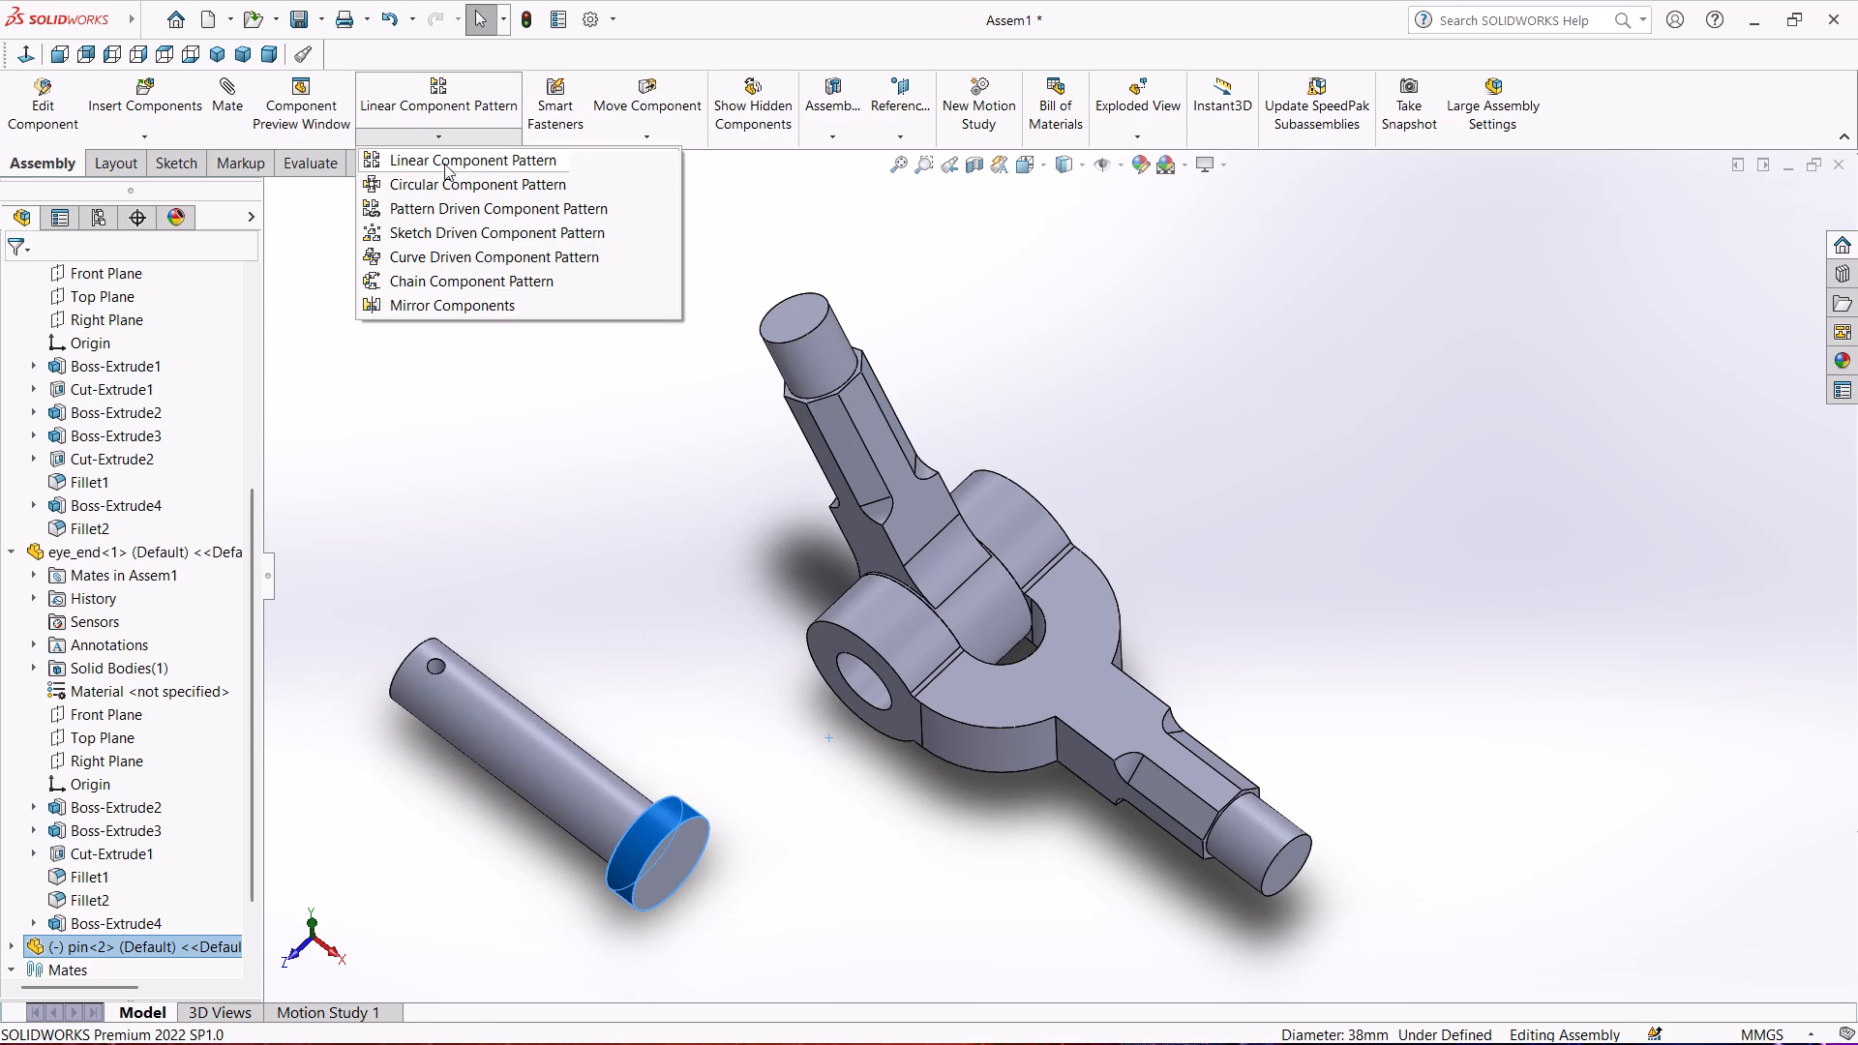
left_click(657, 134)
left_click(654, 163)
left_click(649, 134)
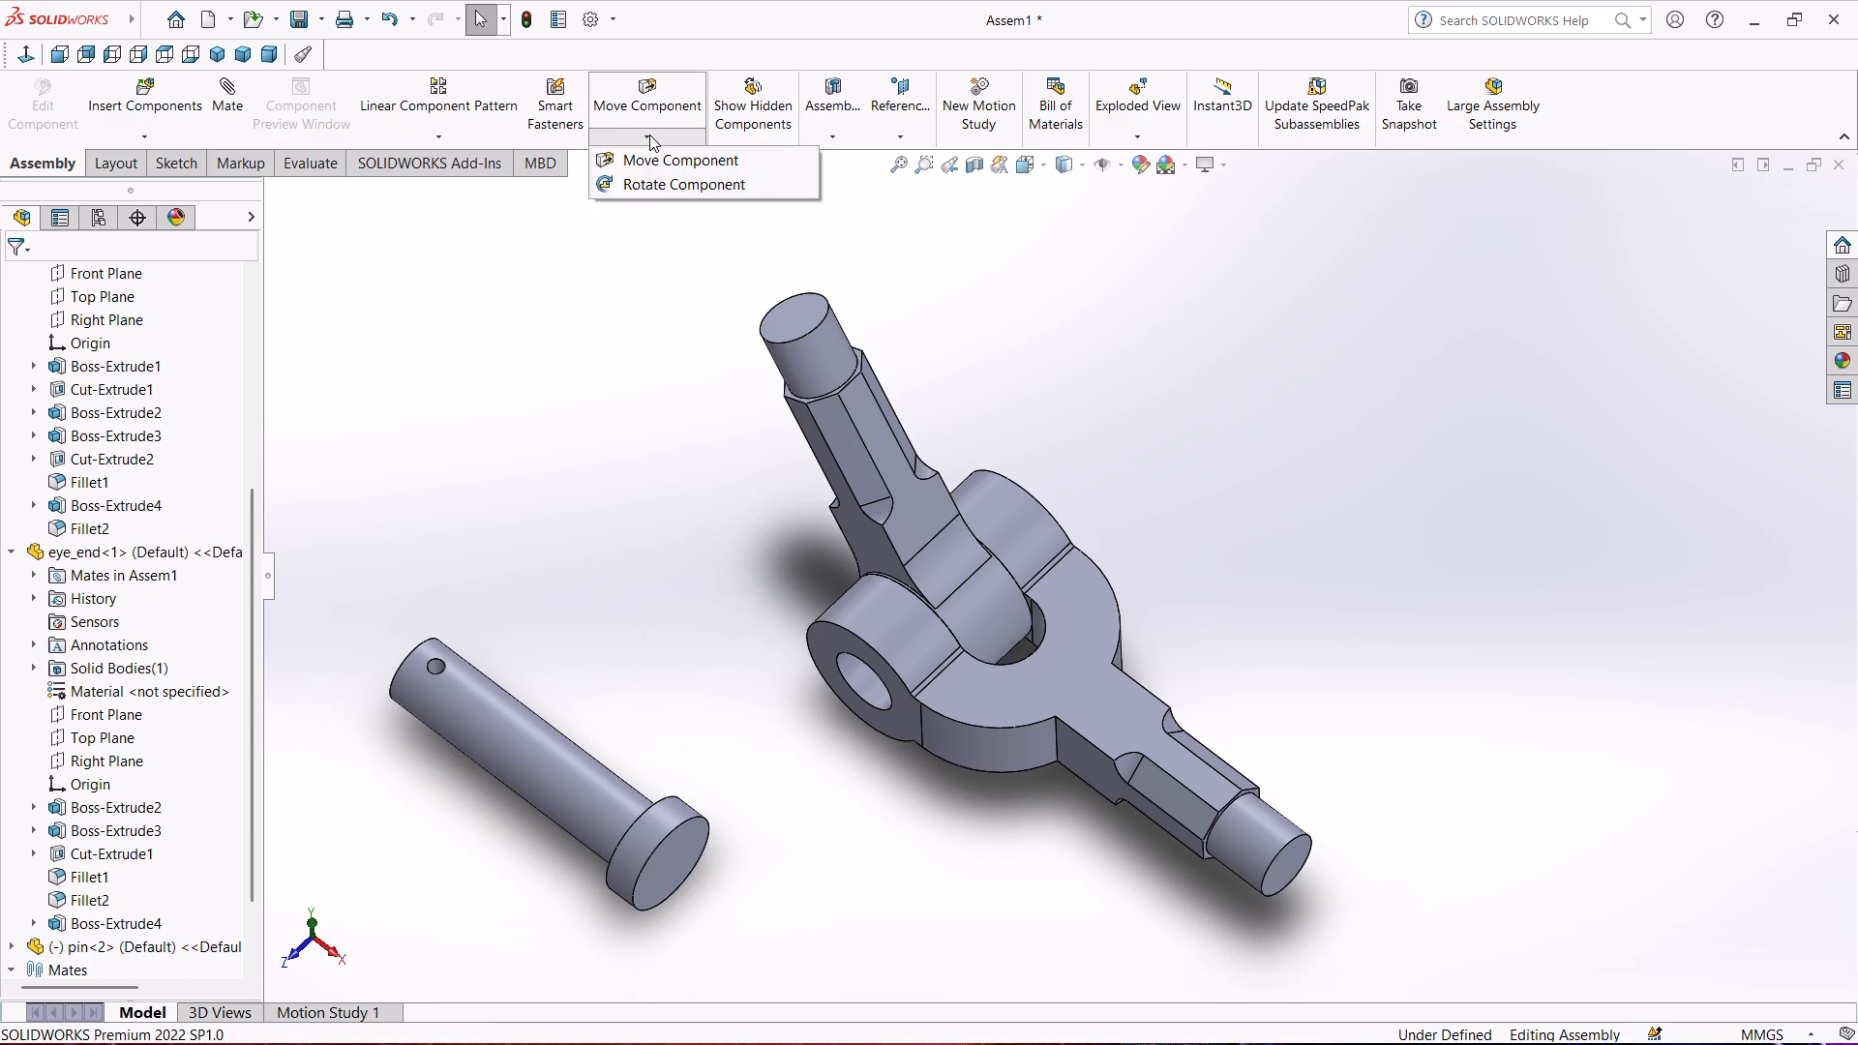
left_click(643, 193)
left_click_drag(499, 731, 862, 787)
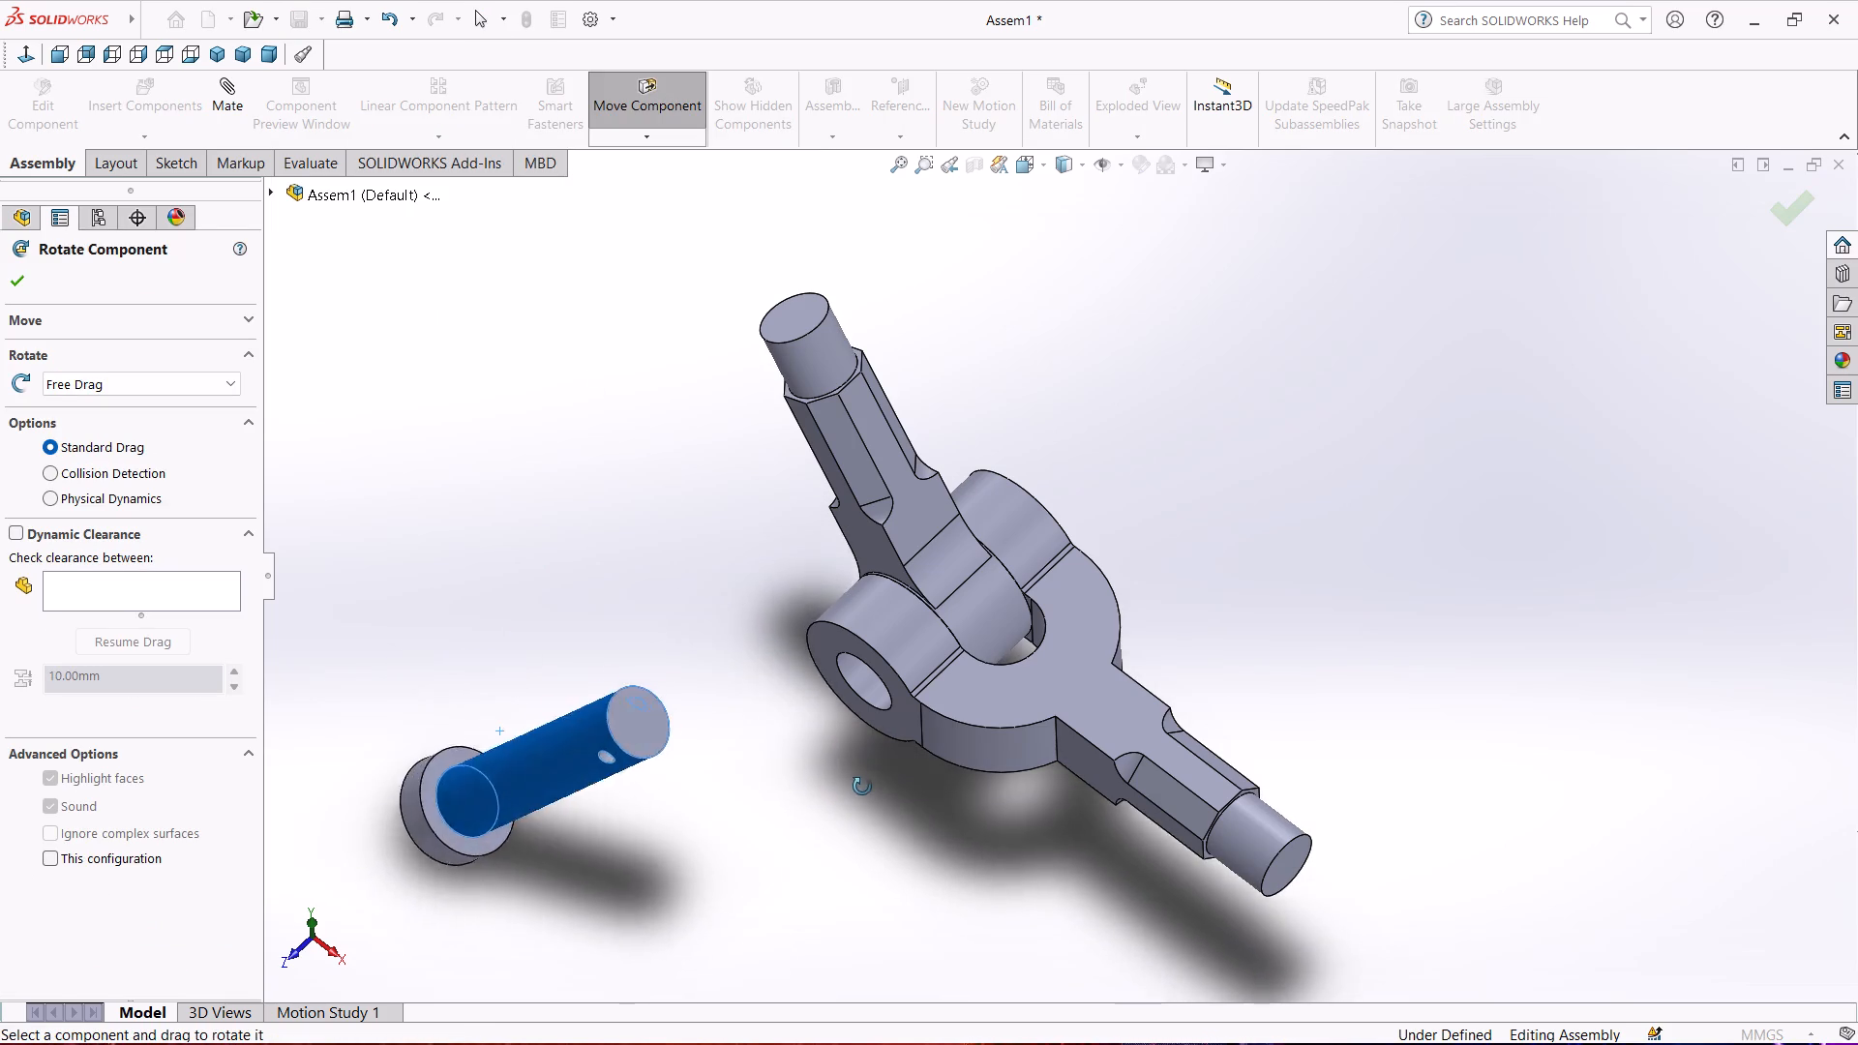
left_click_drag(862, 787, 1052, 743)
left_click(468, 386)
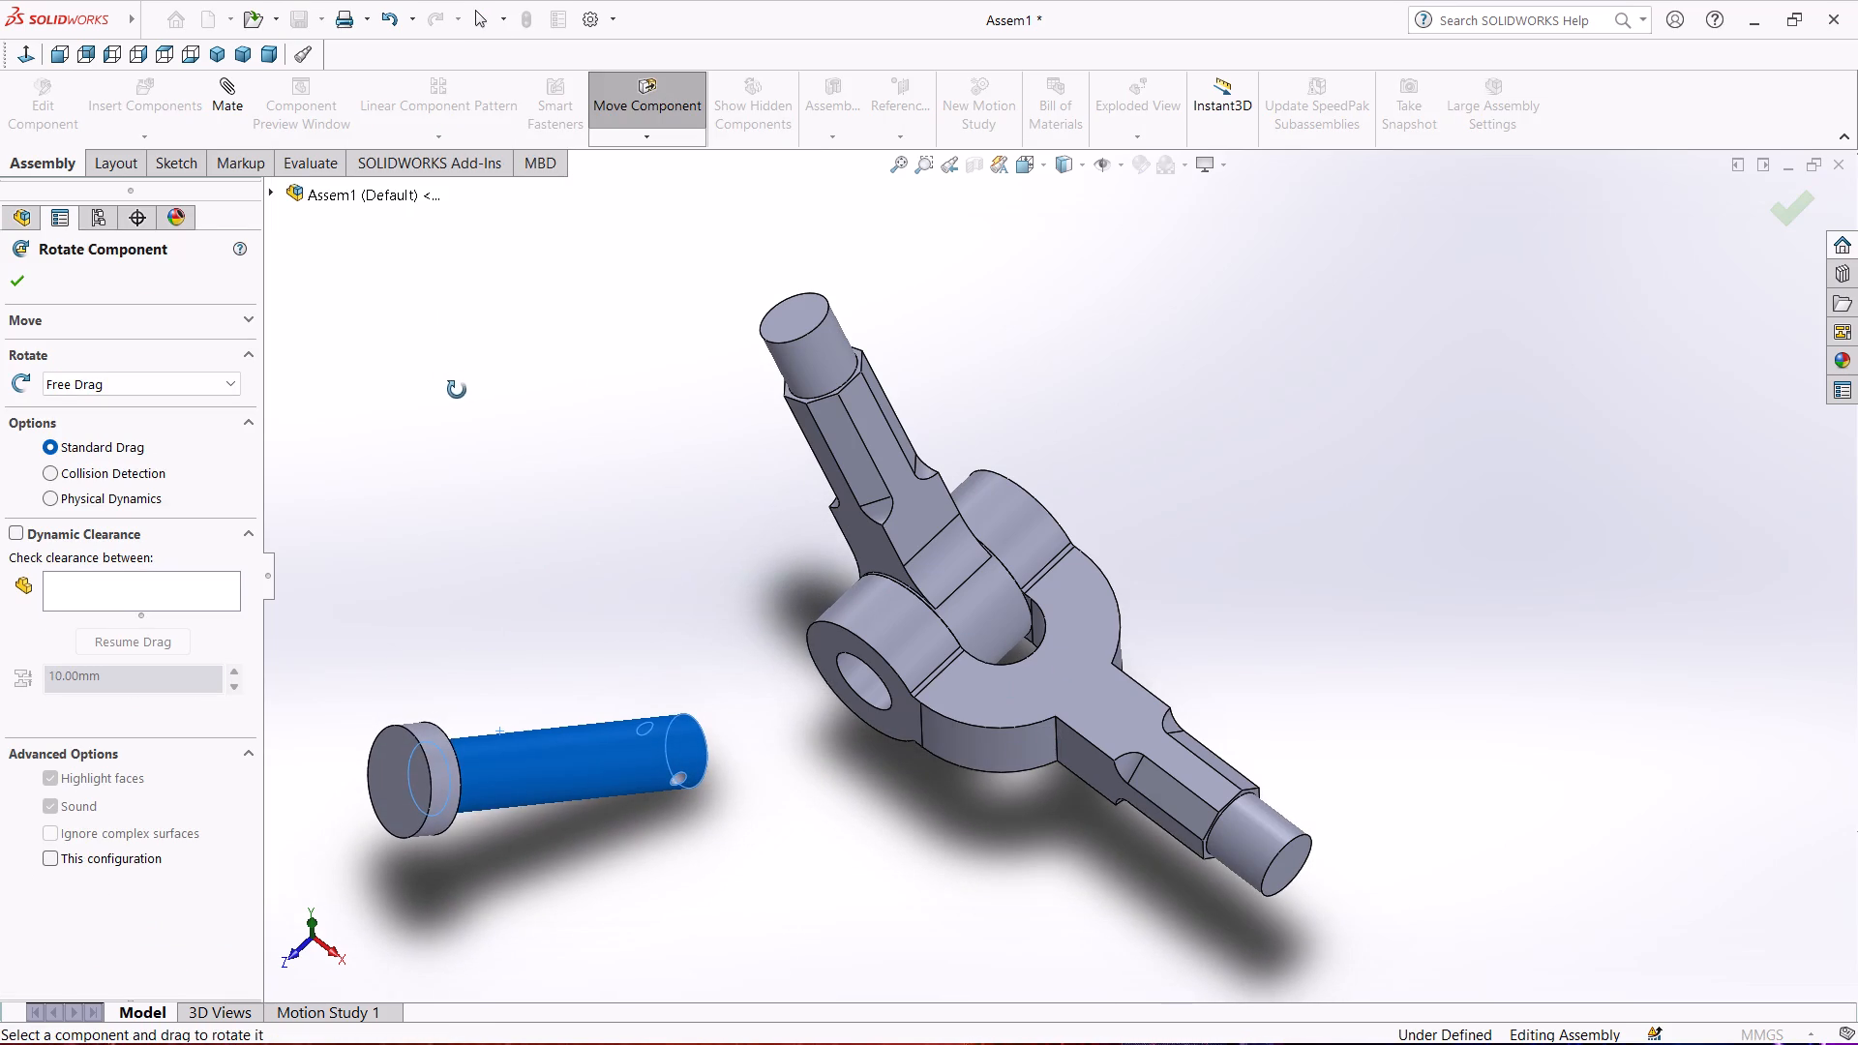
left_click(14, 277)
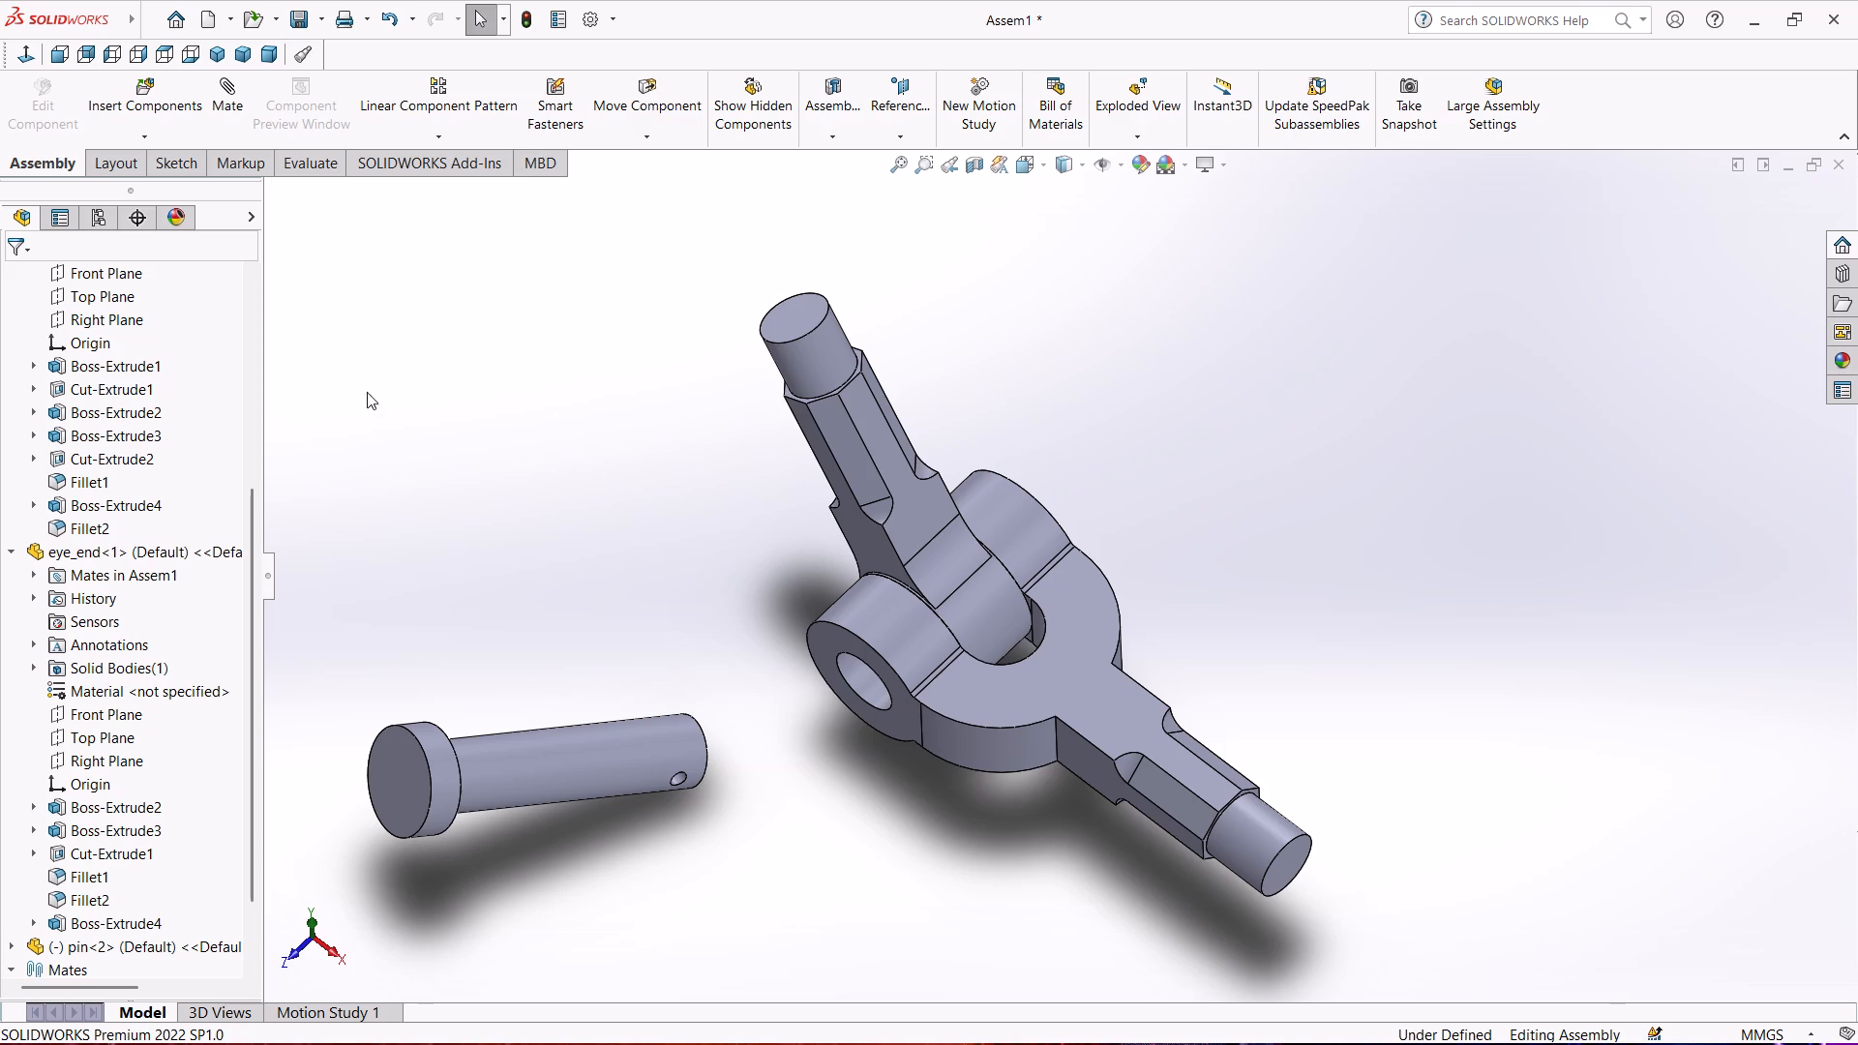
Add a Concentric mate between the circular edge of the forke_end hole and the pin's shank end edge.
left_click(229, 94)
left_click(22, 594)
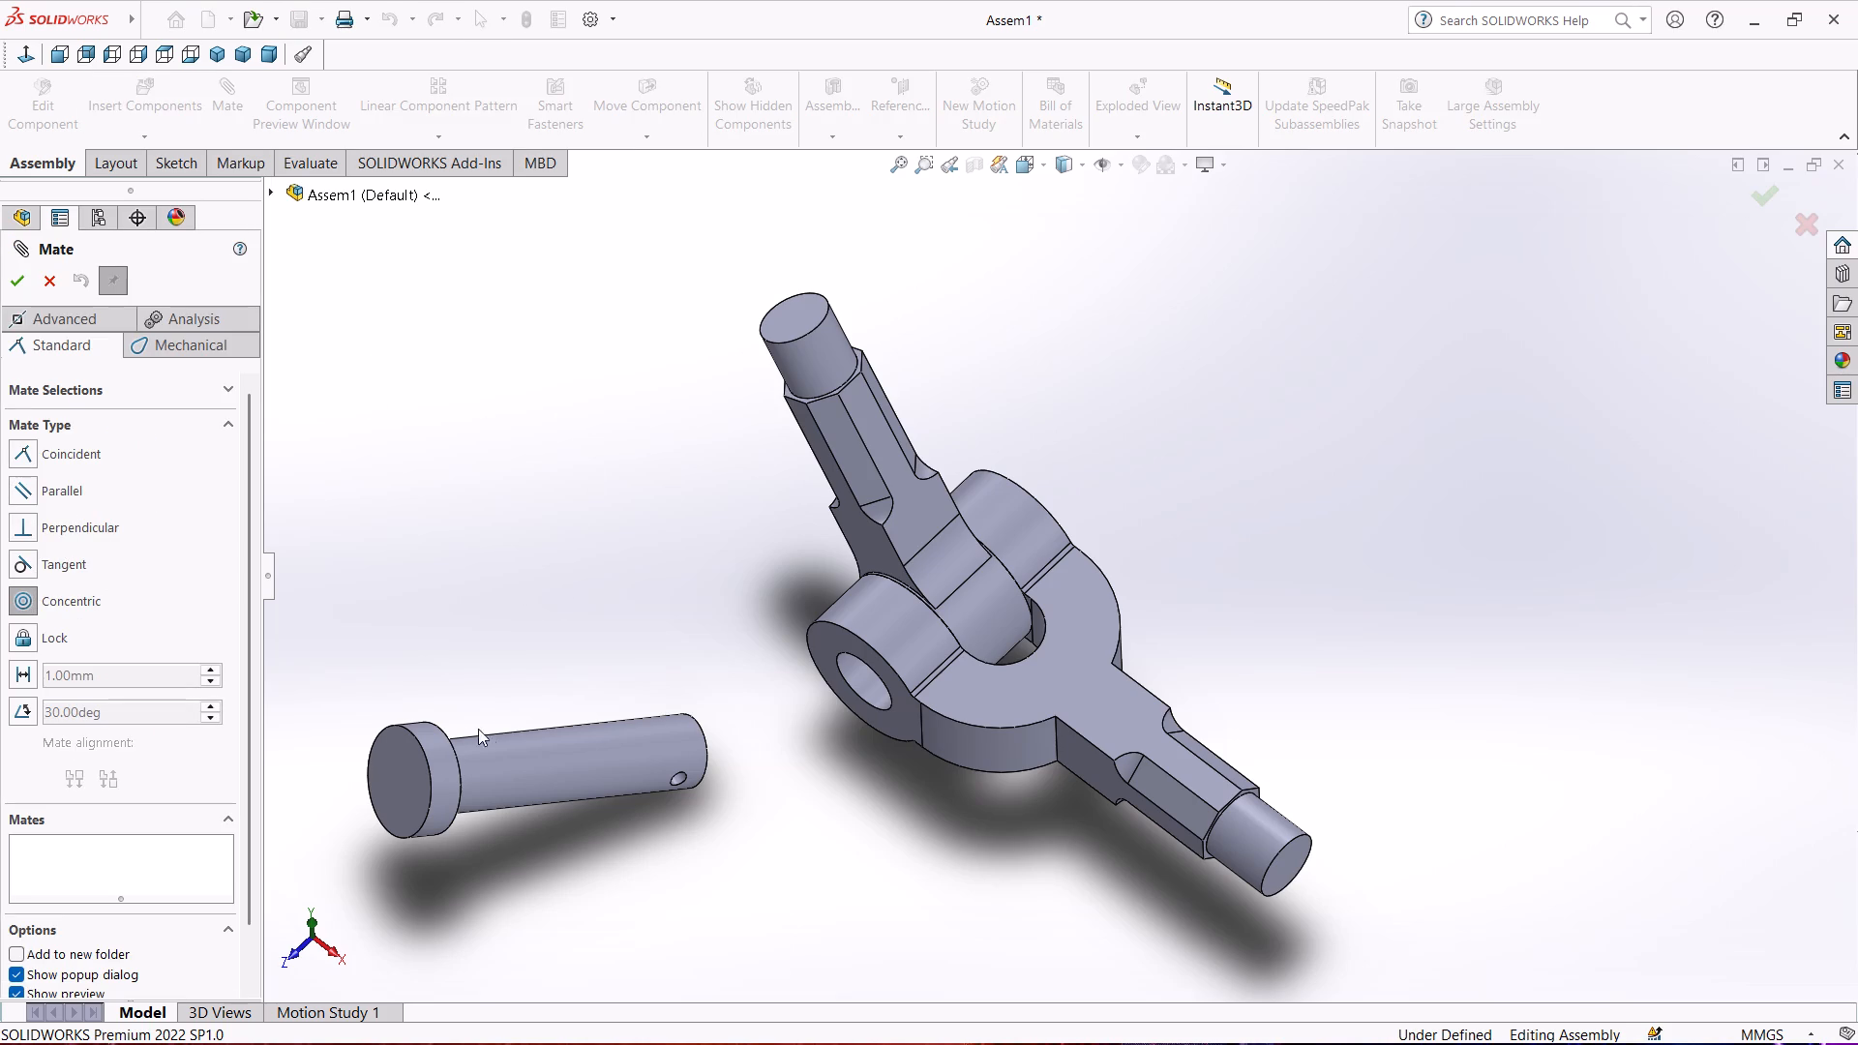
middle_click_drag(526, 642, 578, 601)
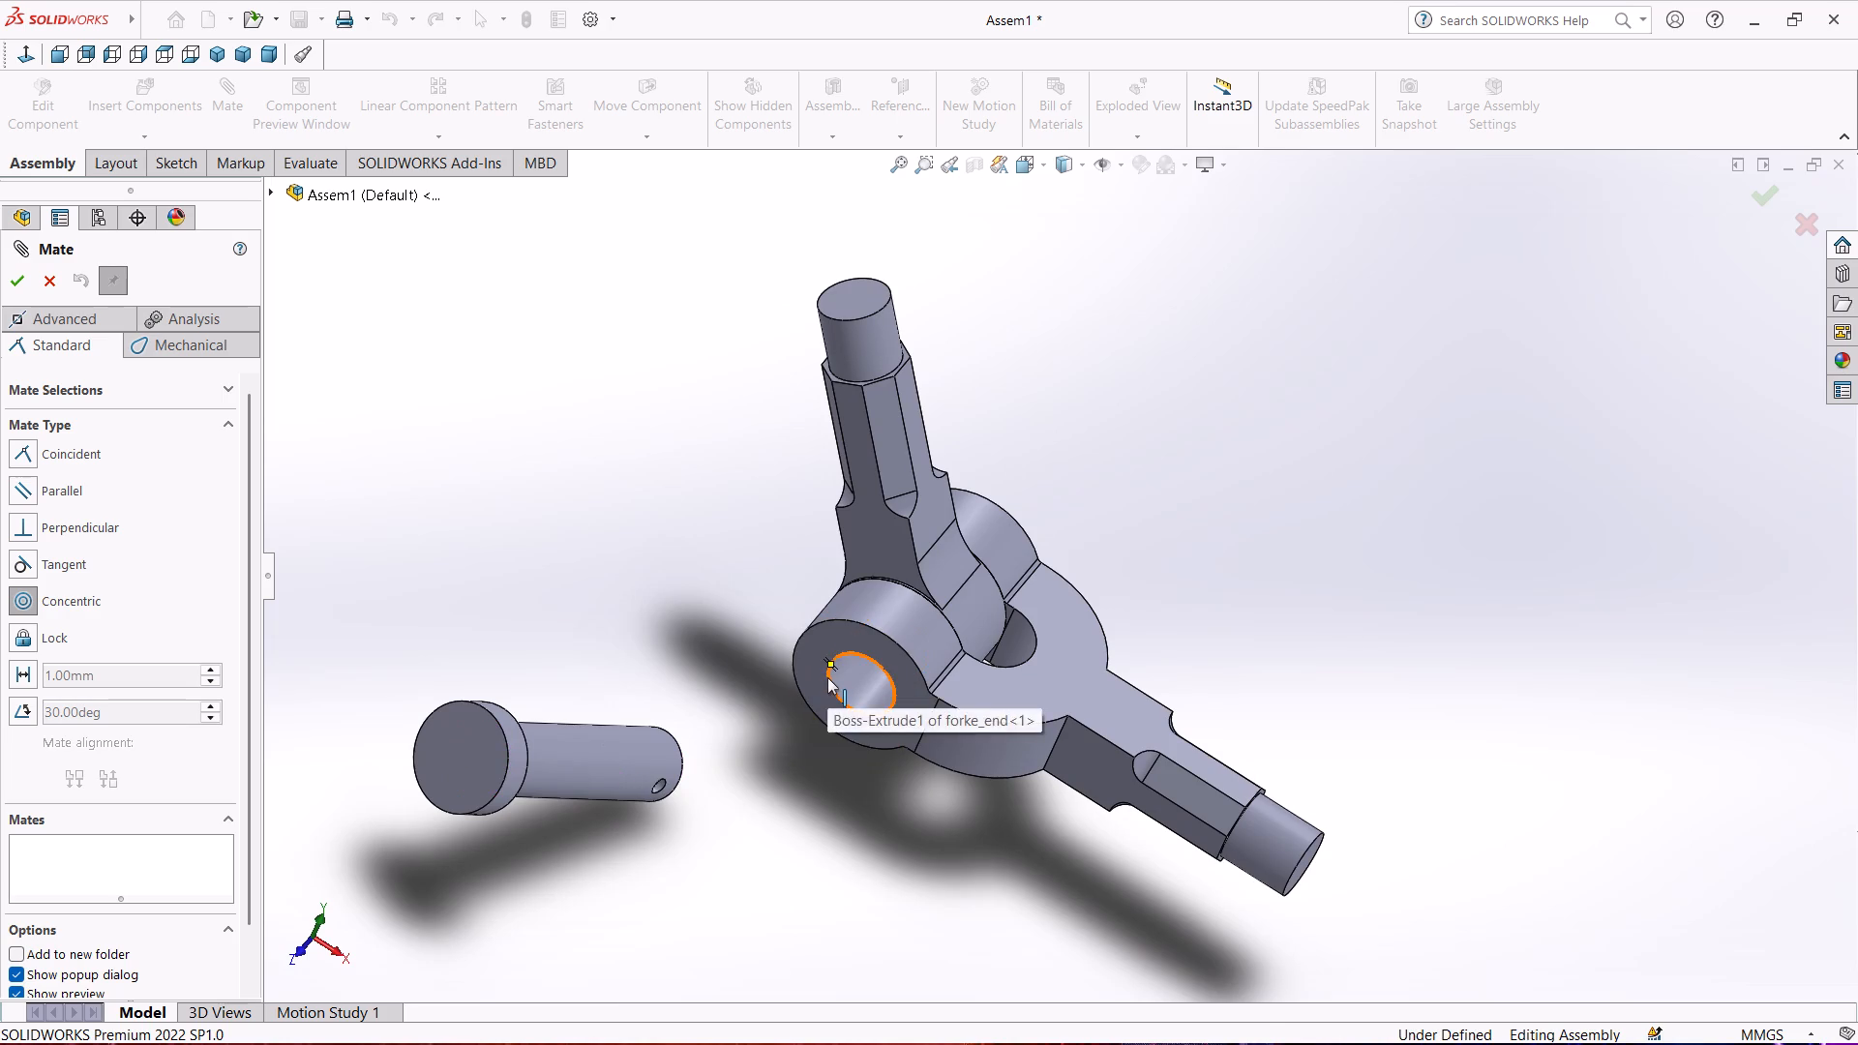
left_click(827, 677)
middle_click_drag(774, 672, 692, 649)
scroll(728, 654, "up", 1)
scroll(764, 720, "down", 6)
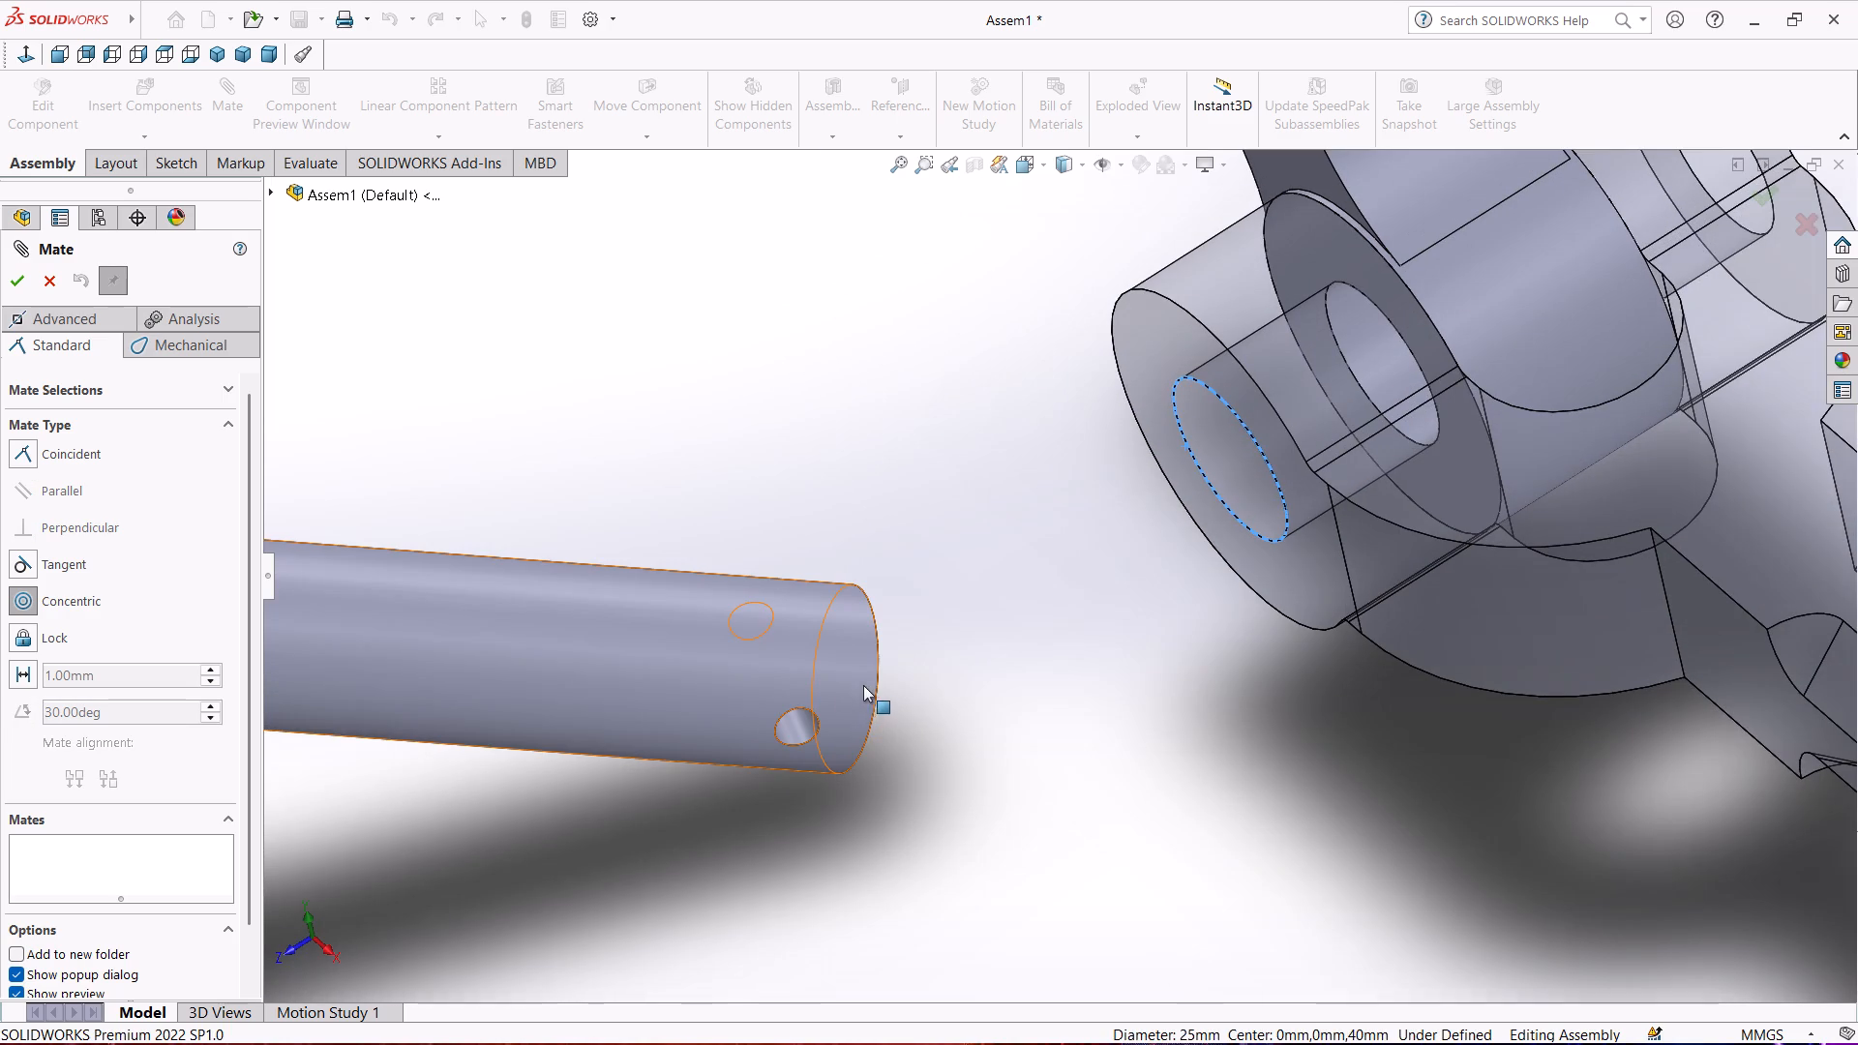
left_click(878, 647)
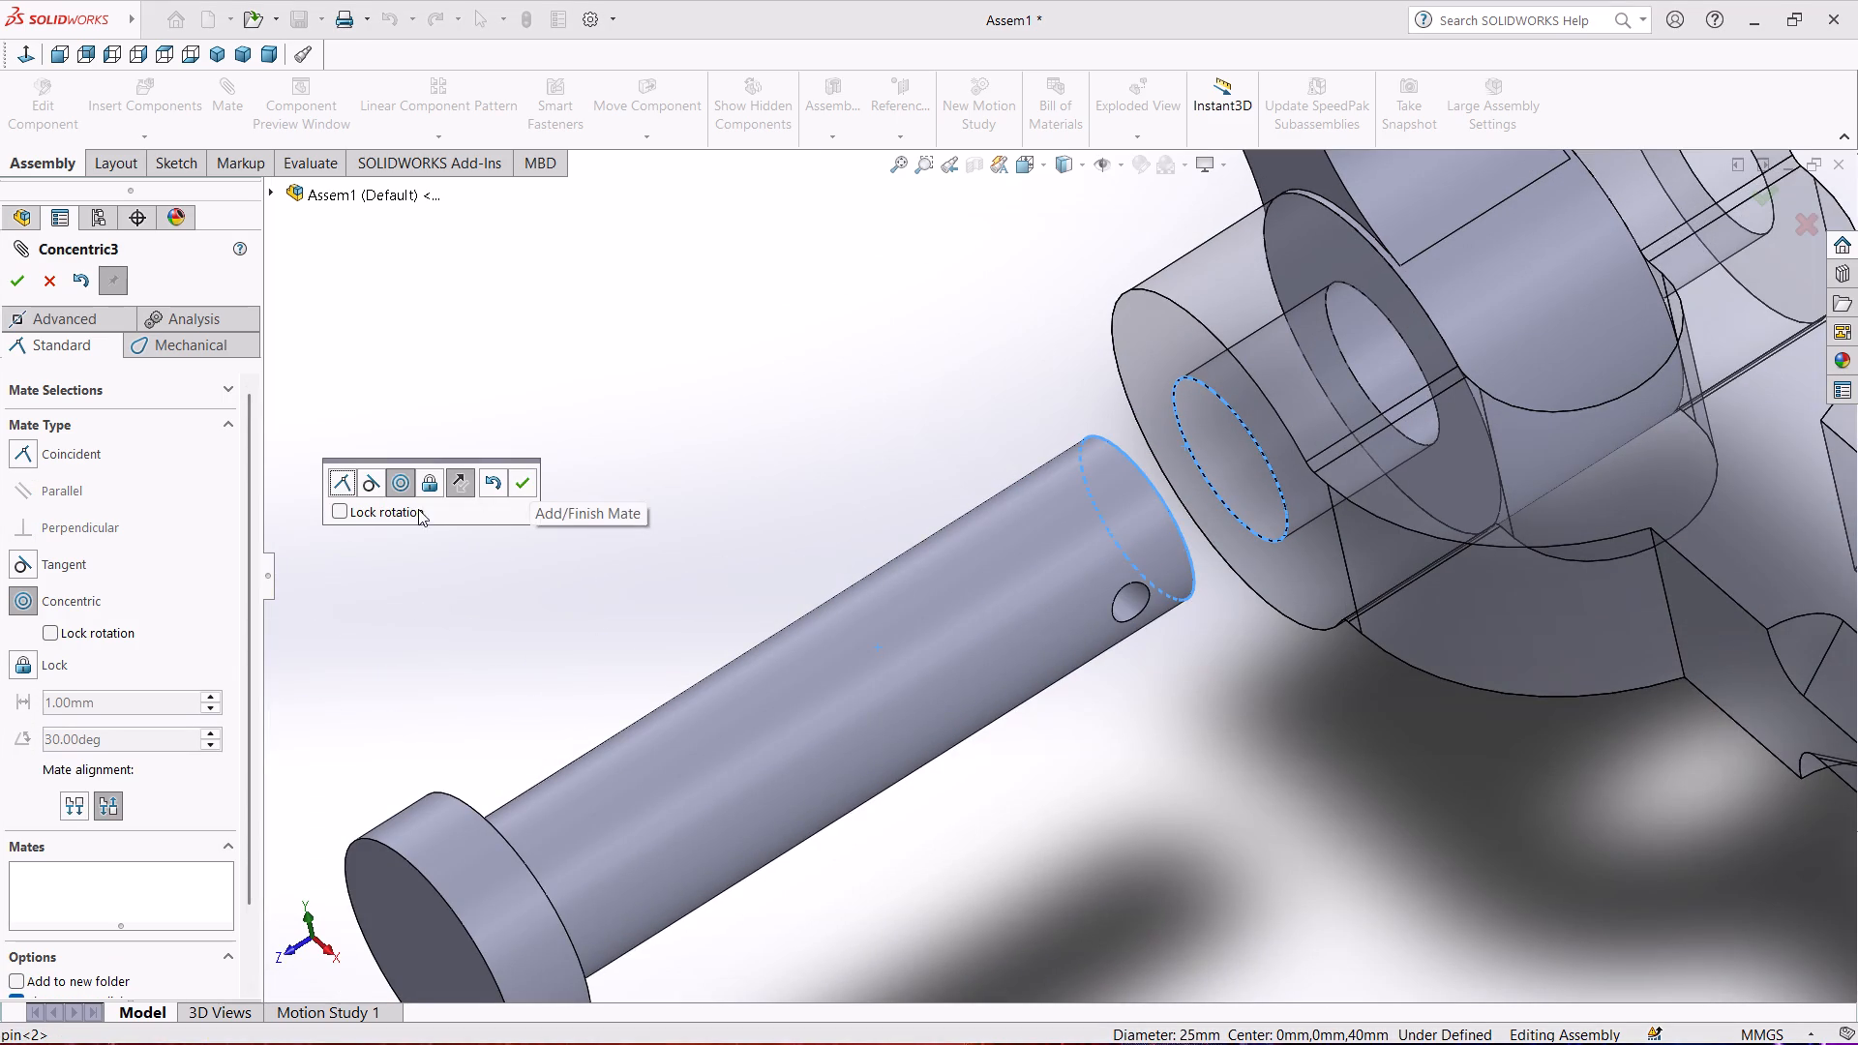
left_click(521, 481)
Slide the pin through the fork hole to check its fit.
scroll(679, 551, "up", 1)
left_click_drag(822, 656, 1077, 514)
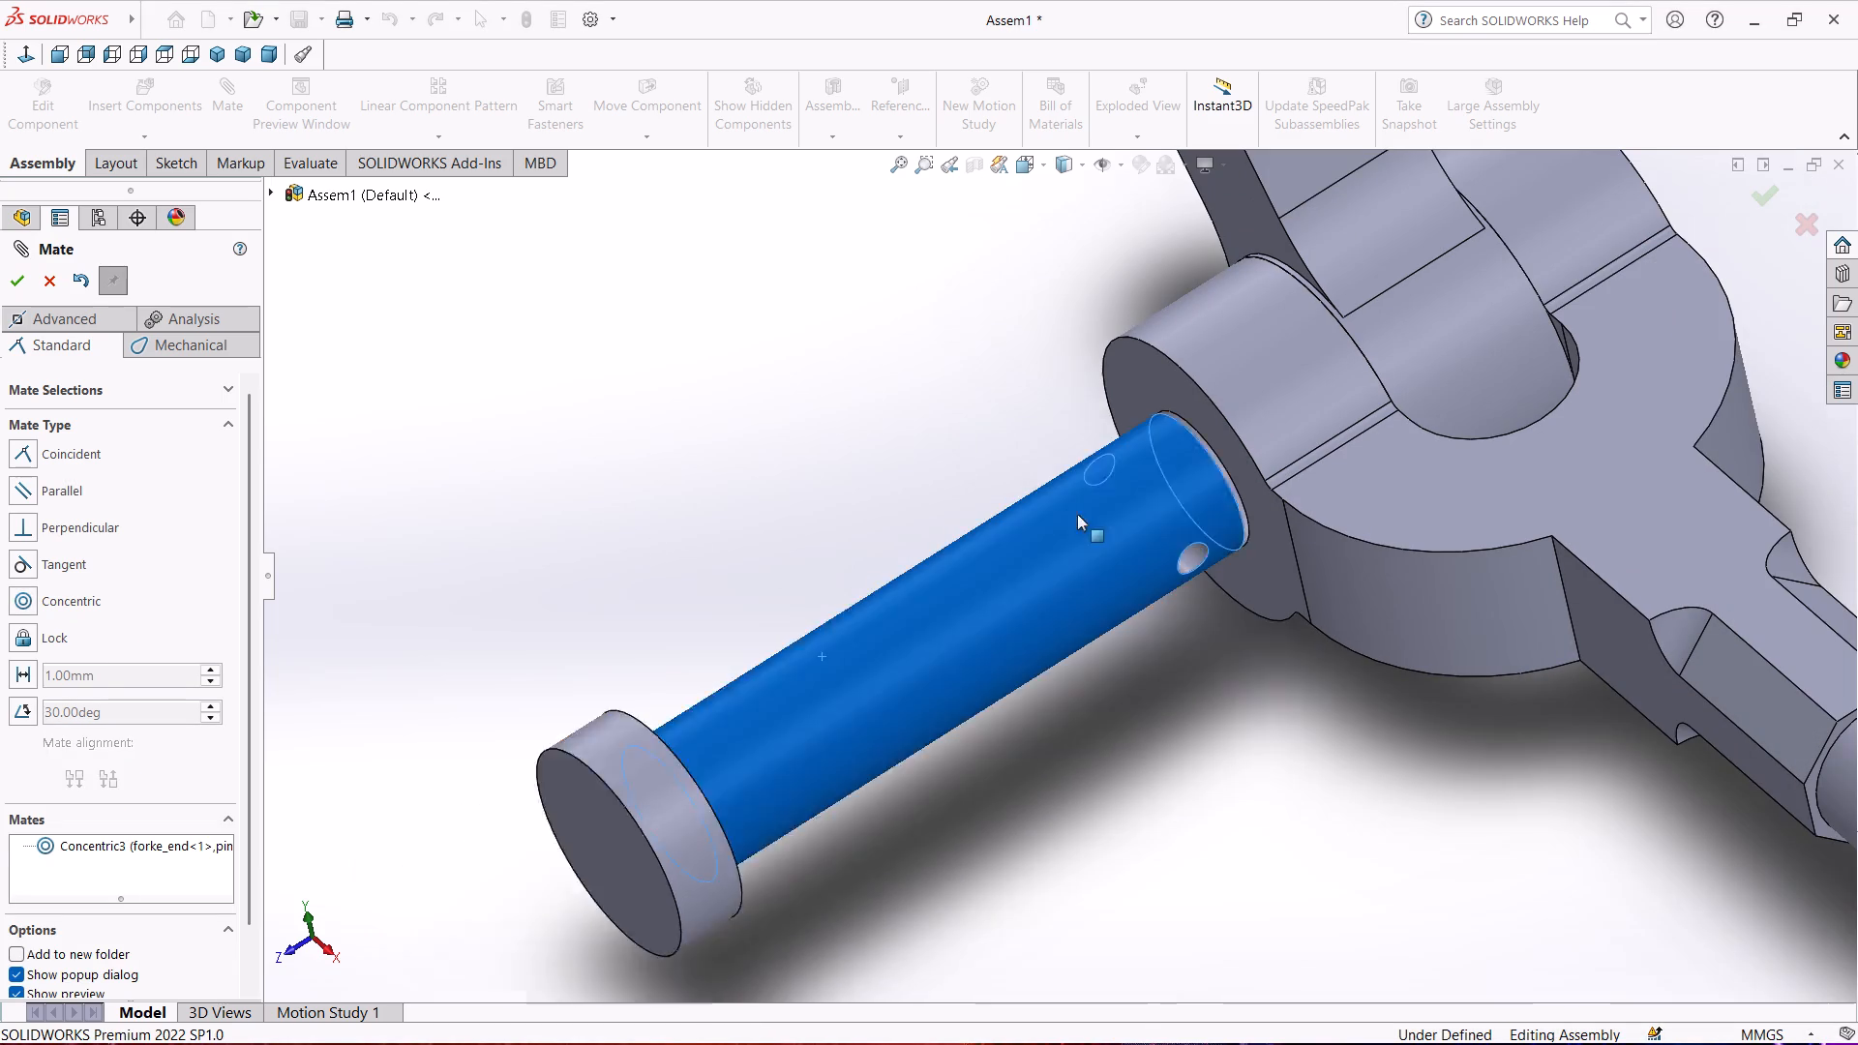
left_click_drag(1077, 514, 1515, 262)
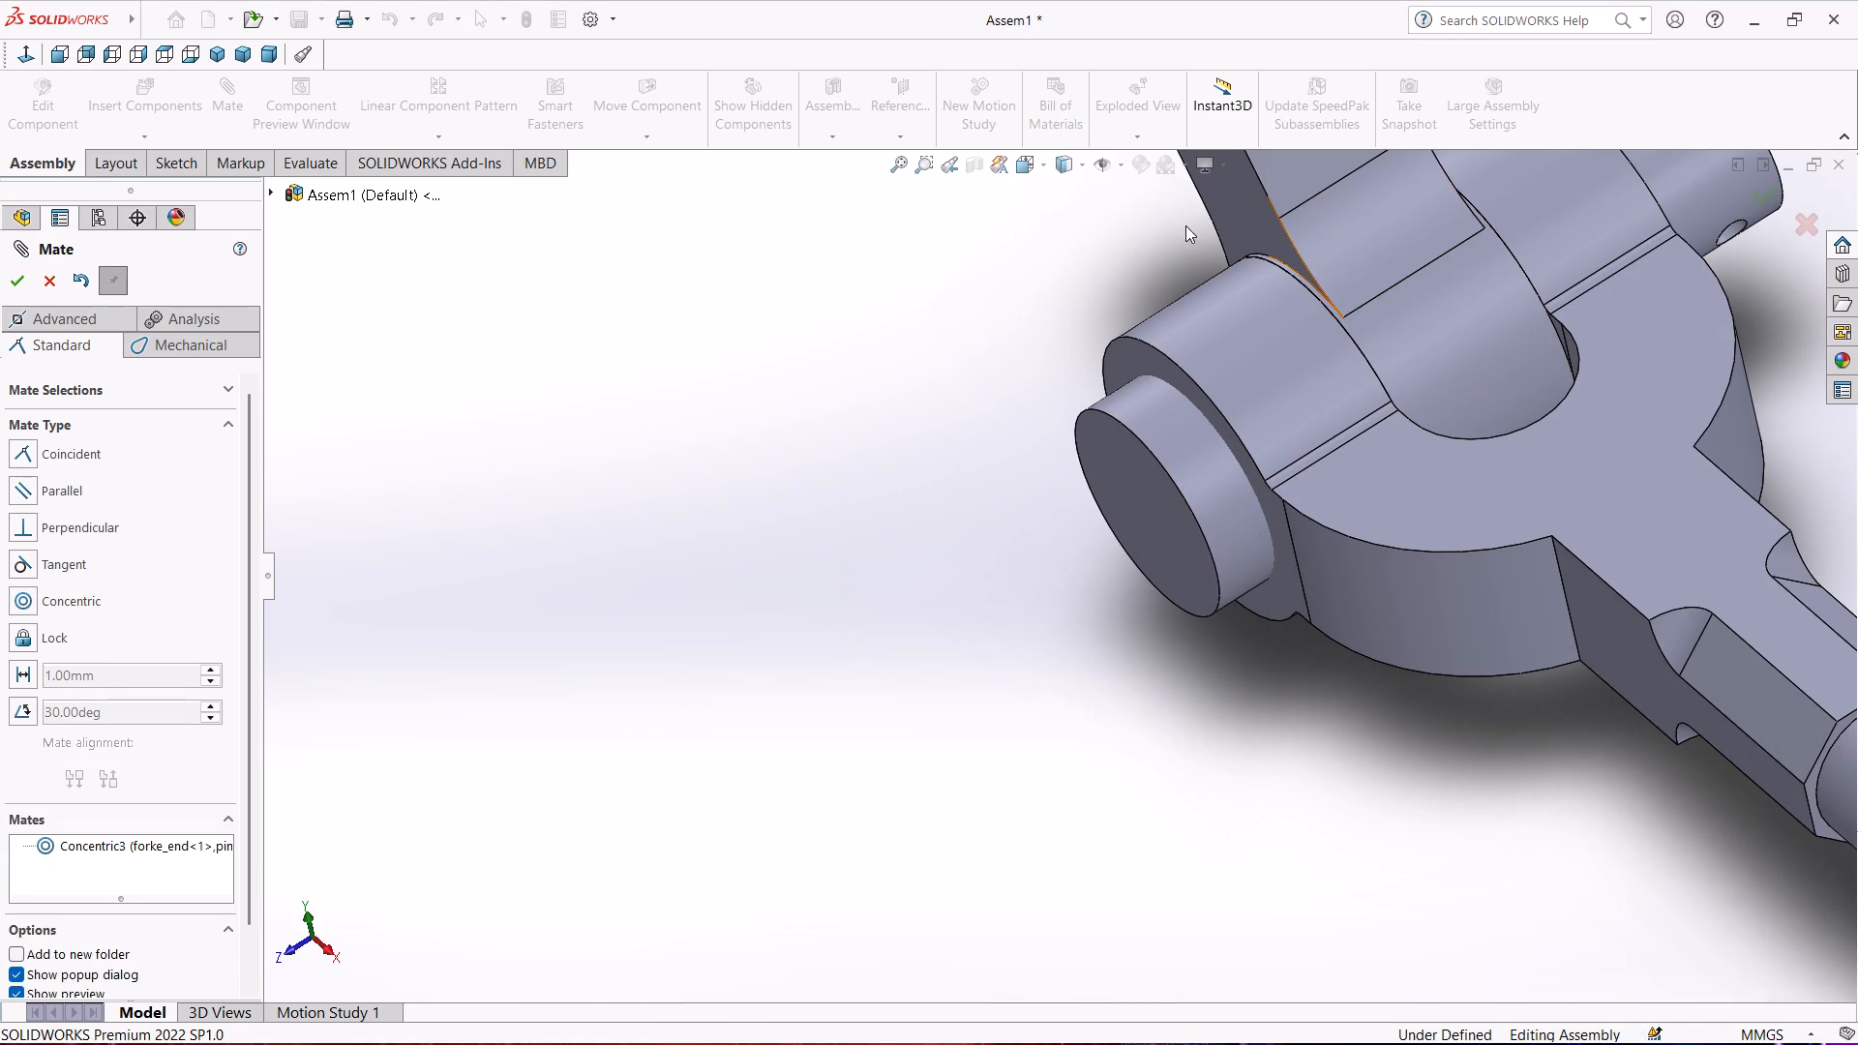
middle_click_drag(886, 265, 859, 310)
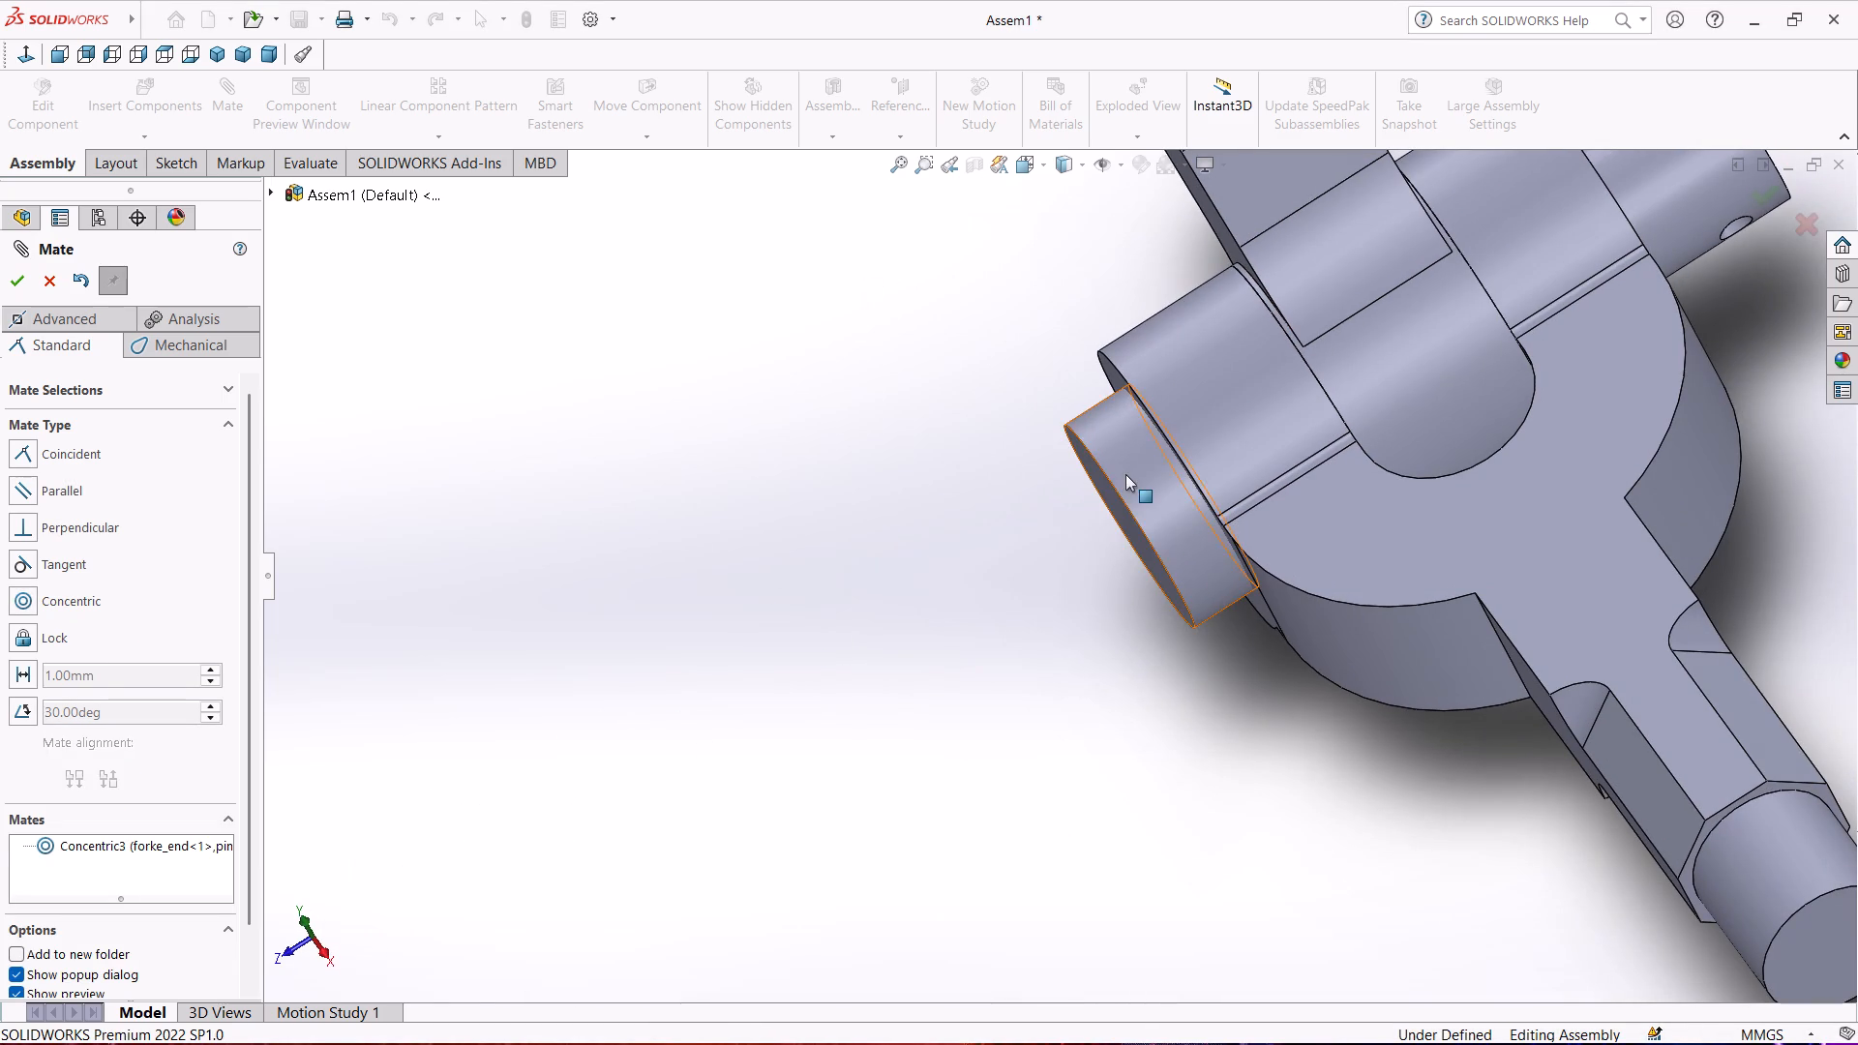
Pull the pin head back from the fork and mate its underside Coincident with the fork's outer side face.
left_click_drag(1125, 474, 1034, 526)
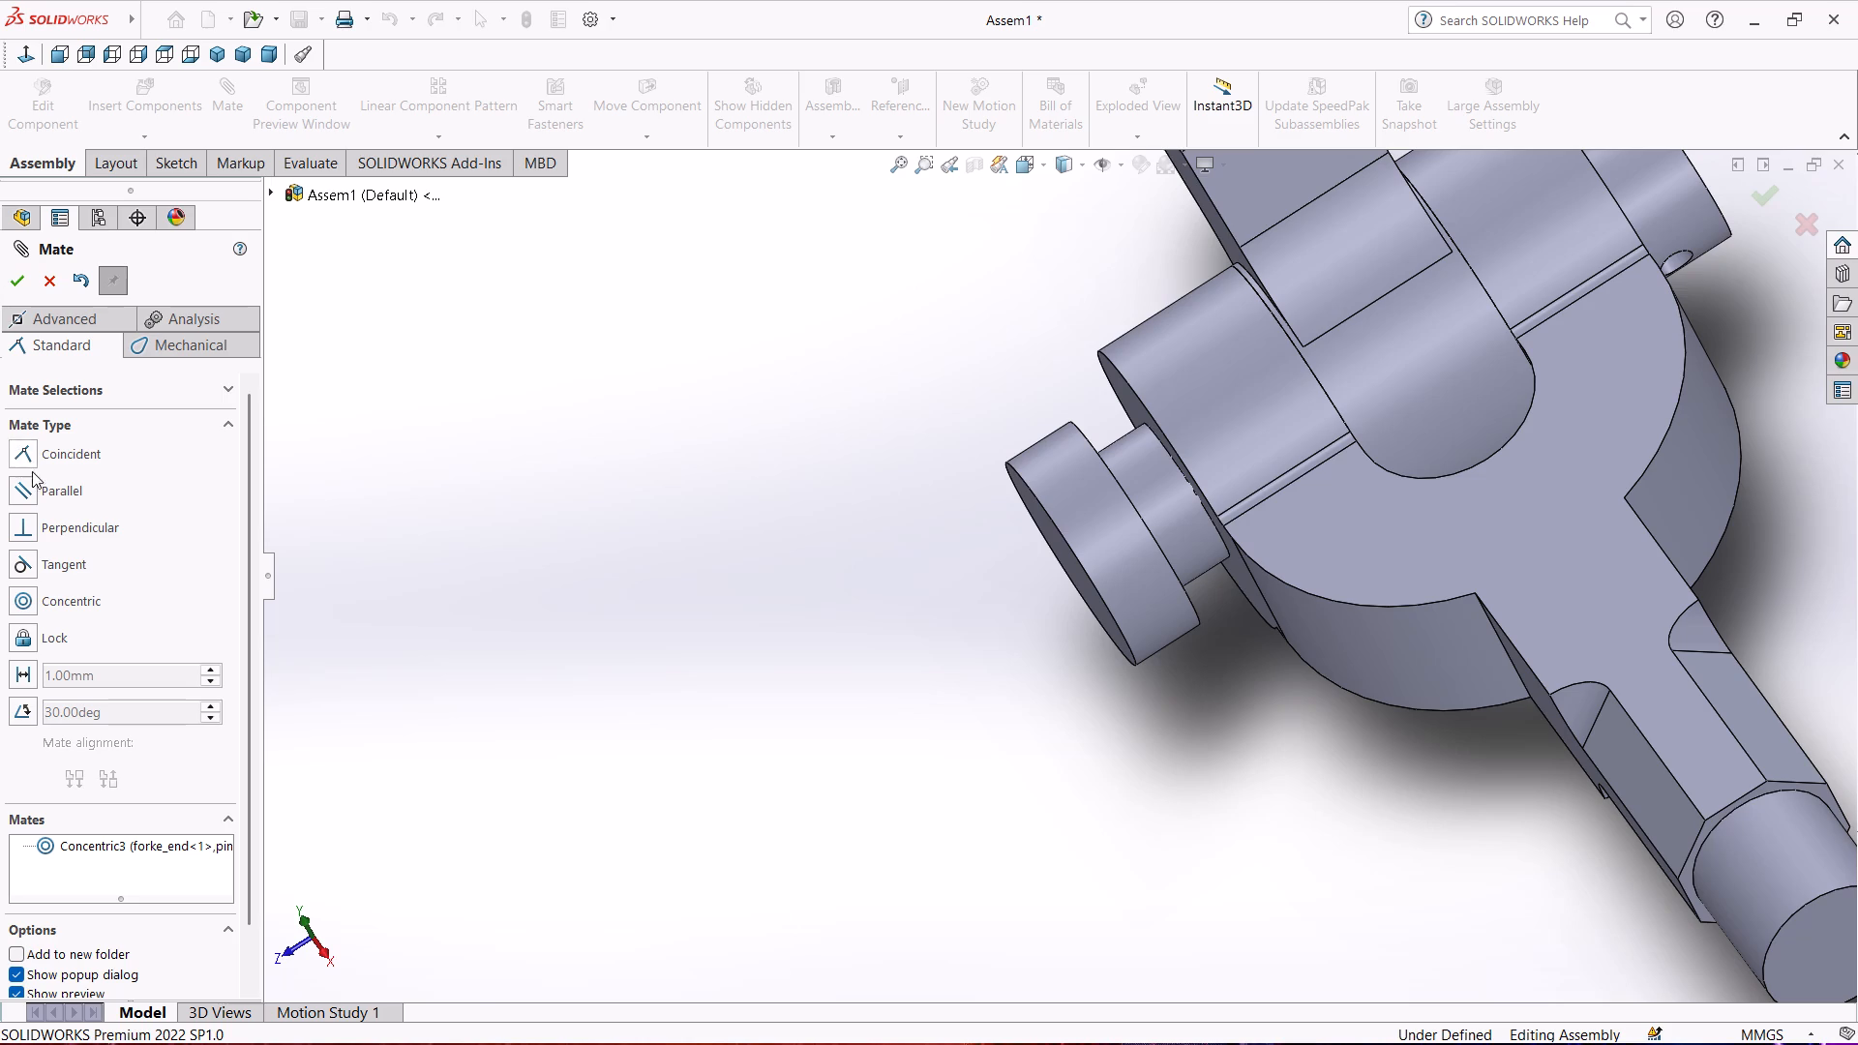
left_click(15, 437)
left_click_drag(1063, 489, 773, 665)
left_click(27, 453)
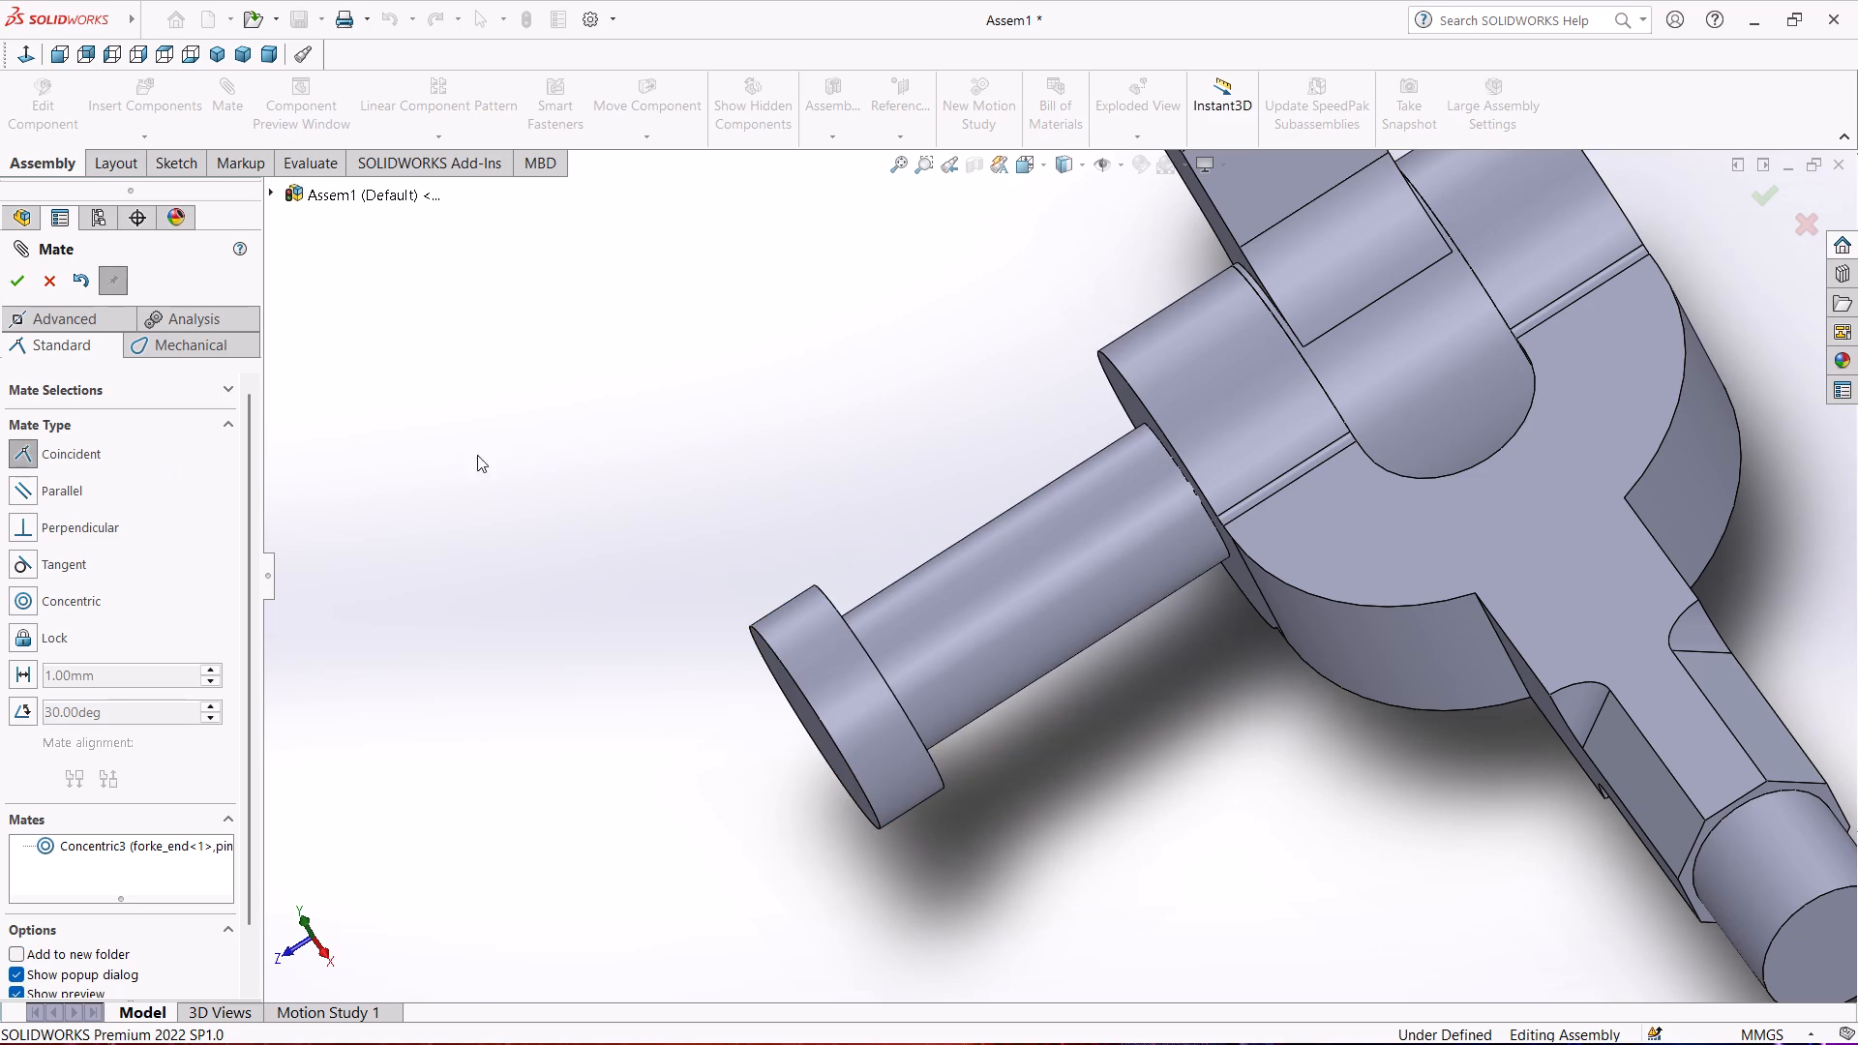
middle_click_drag(596, 413, 512, 506)
left_click(1084, 494)
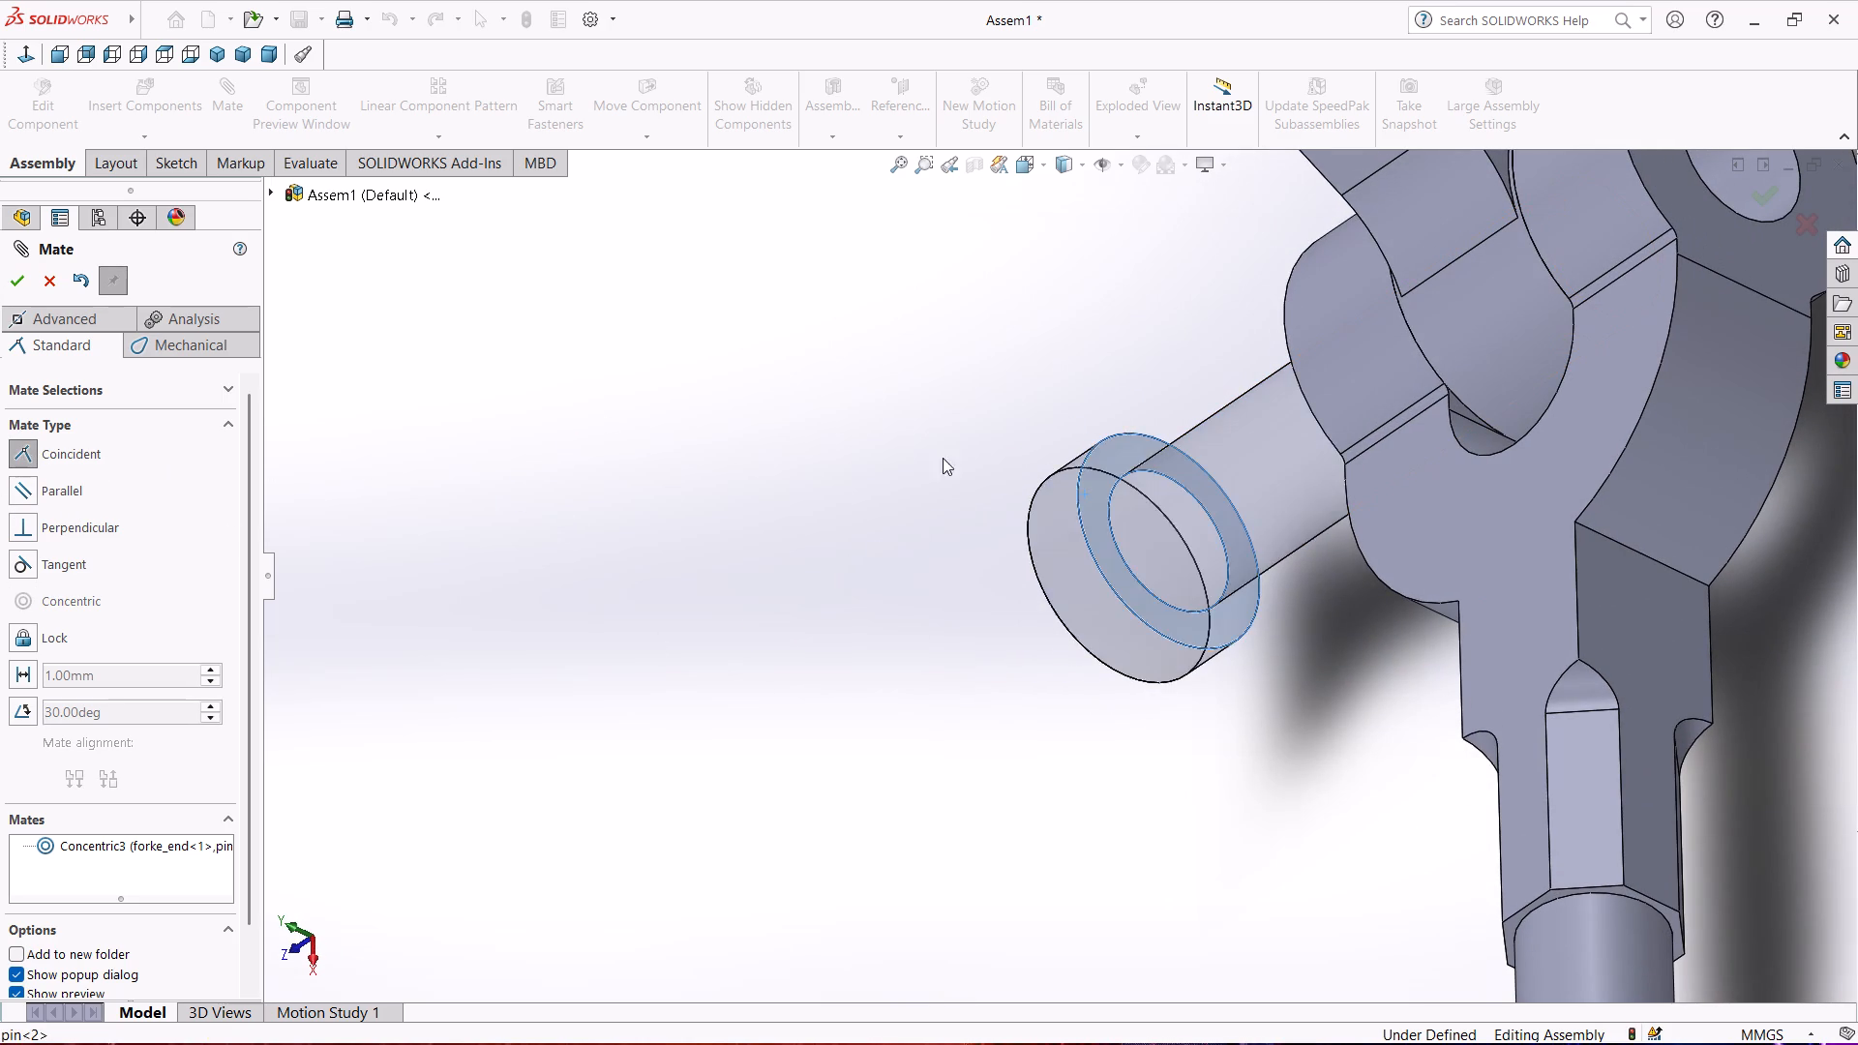
middle_click_drag(850, 430, 1014, 424)
left_click(1034, 352)
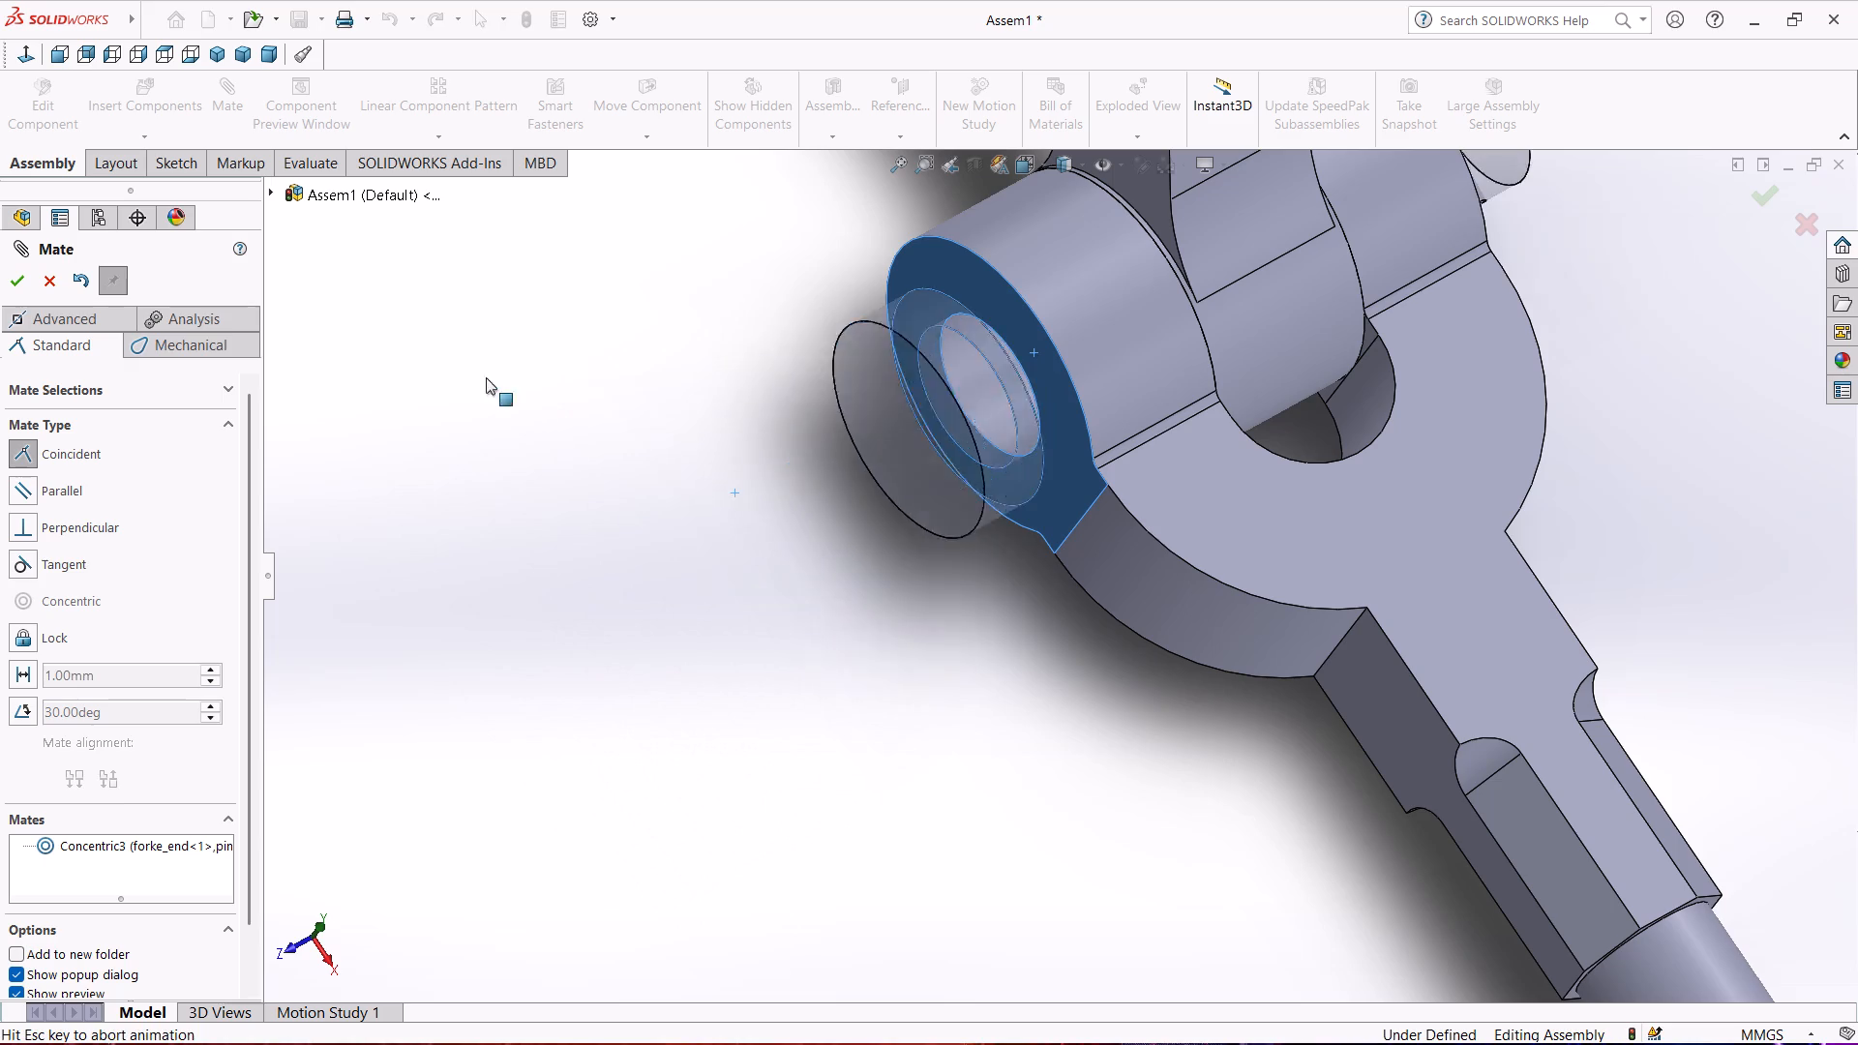
left_click(23, 285)
Turn the pin about its axis until the cross hole near its shank end faces outward between the fork faces.
scroll(573, 369, "up", 4)
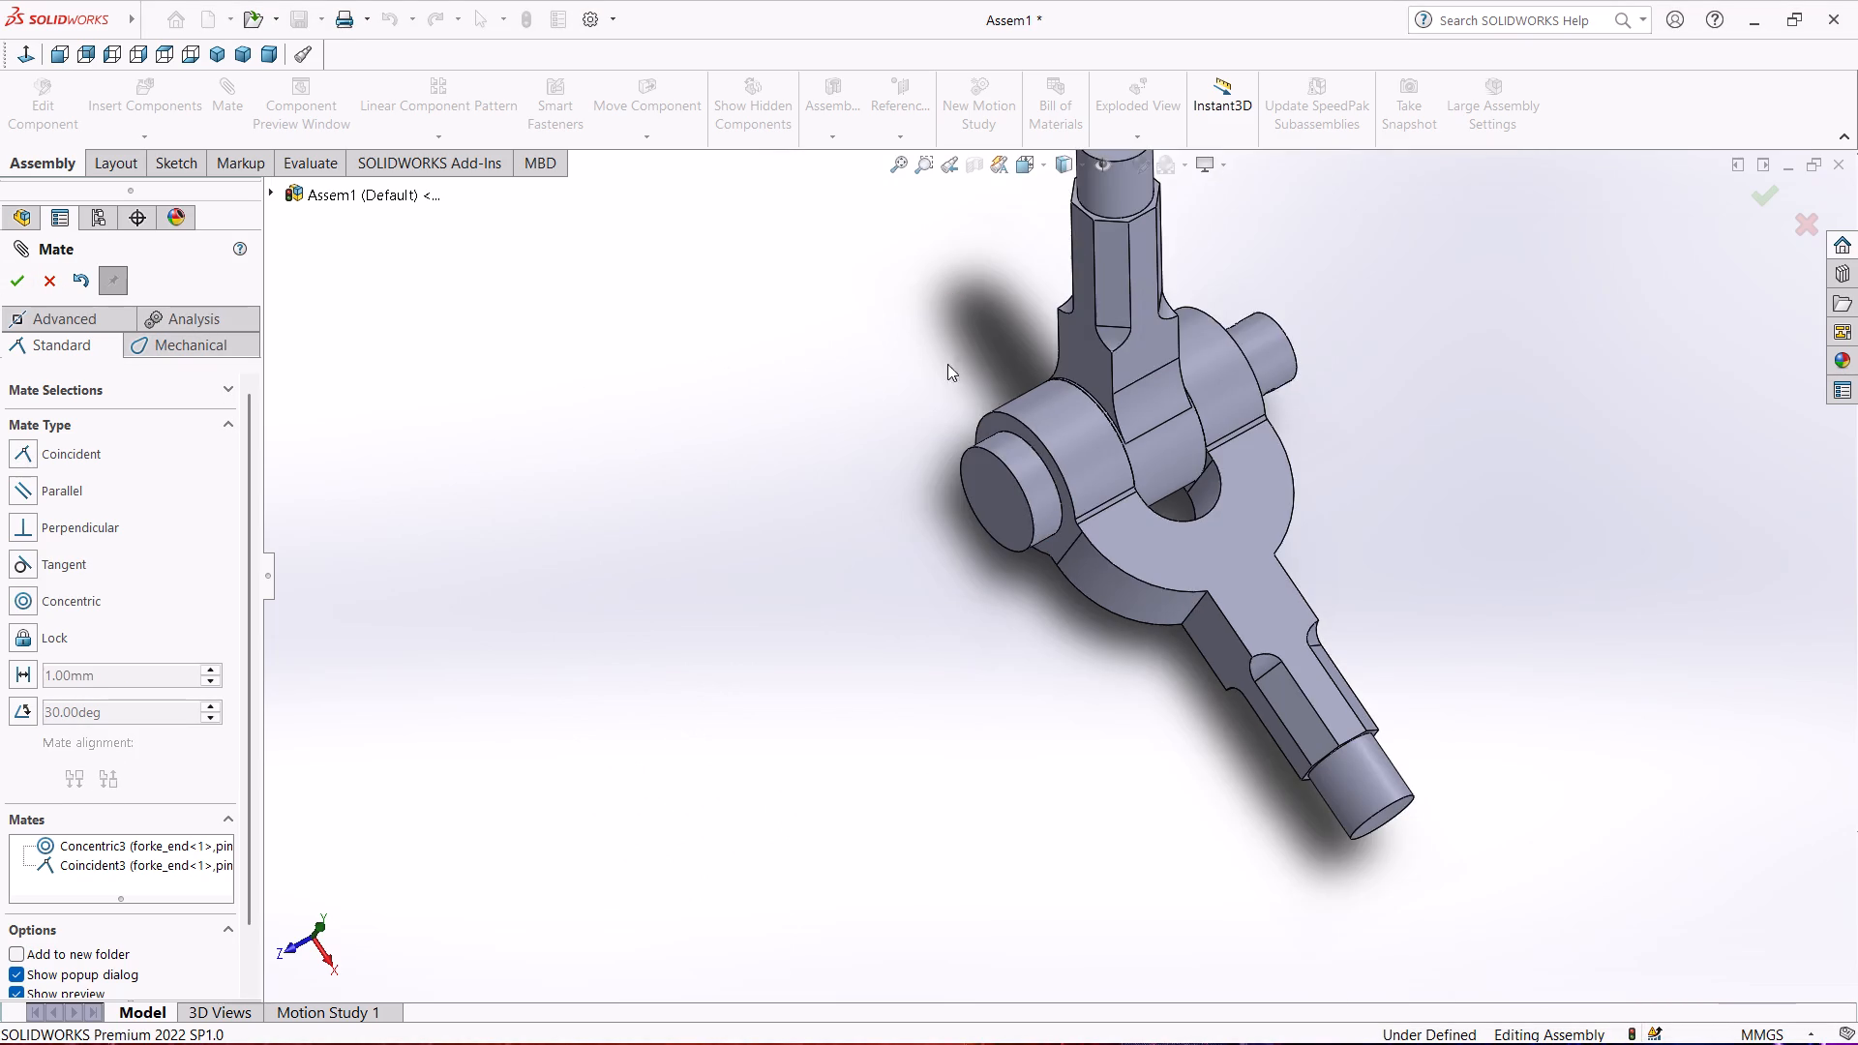
middle_click_drag(1031, 351, 922, 419)
scroll(1313, 373, "down", 6)
middle_click_drag(1093, 389, 1077, 354)
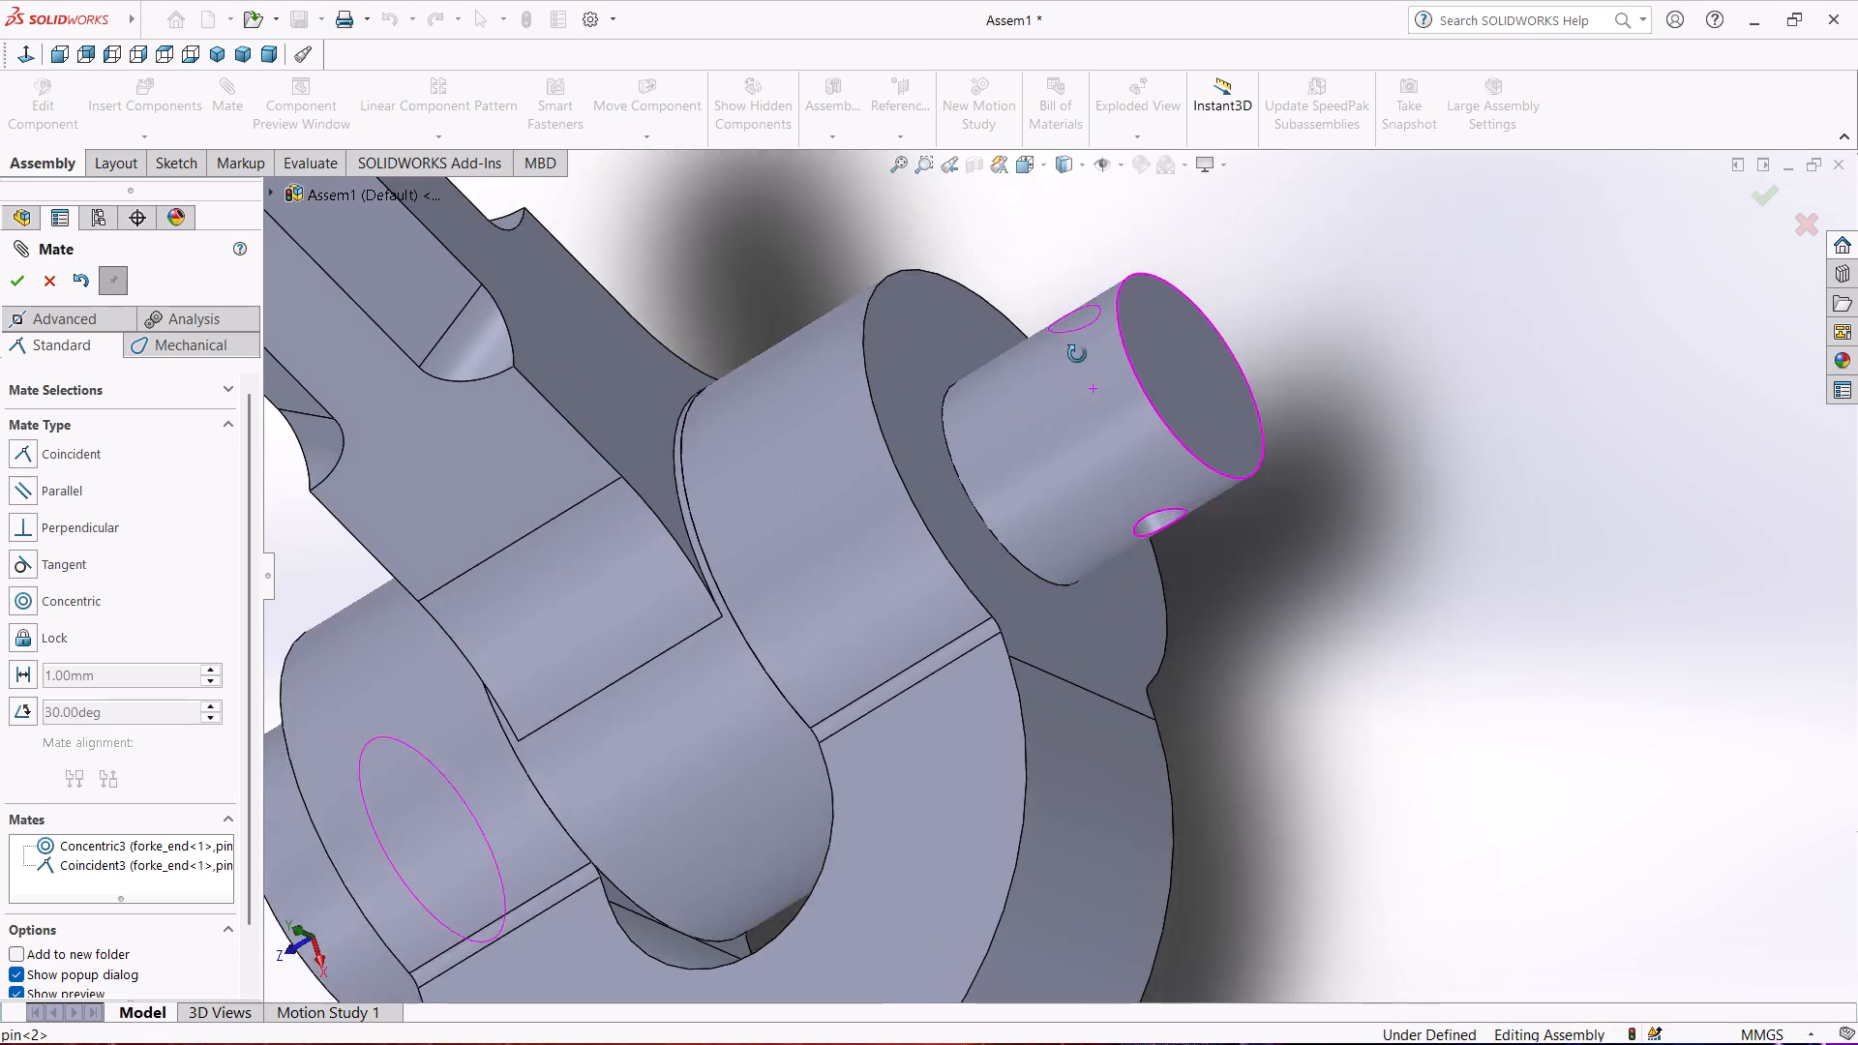
middle_click_drag(1077, 354, 1088, 363)
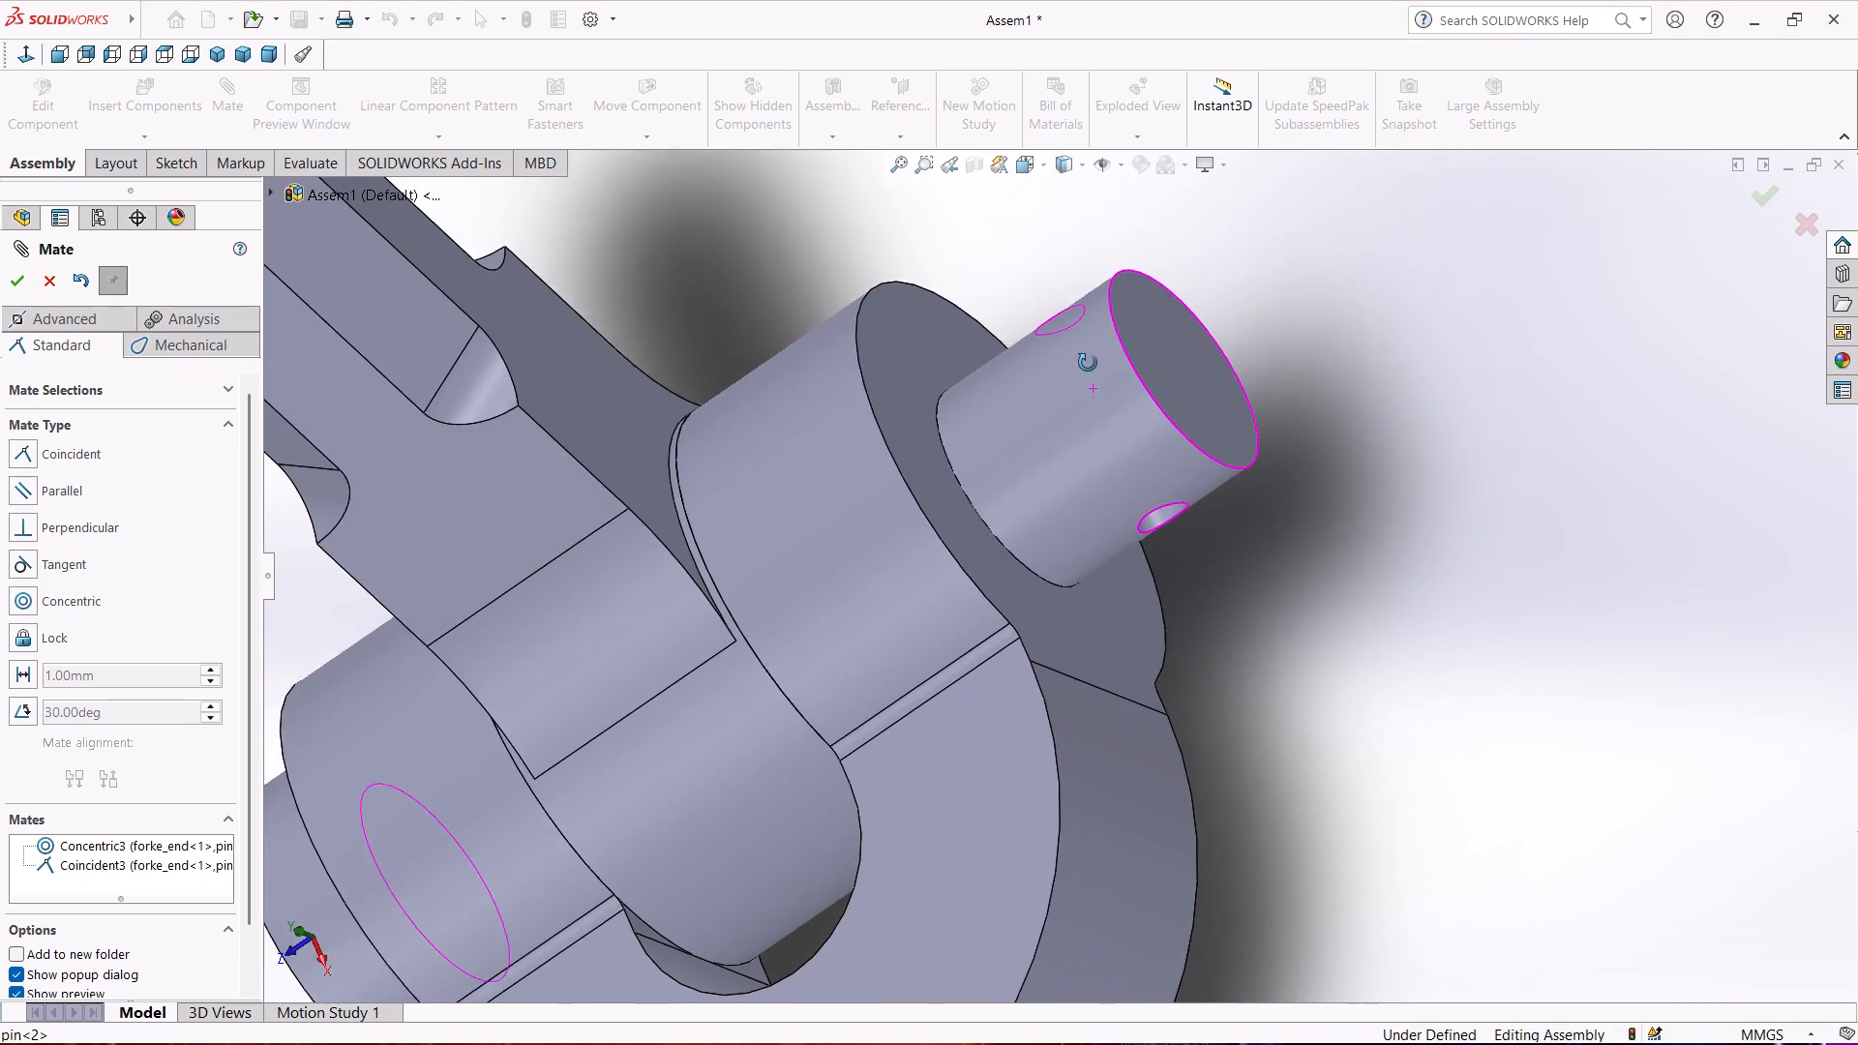
middle_click_drag(1088, 363, 1108, 400)
scroll(1108, 400, "up", 2)
left_click_drag(1028, 442, 1054, 511)
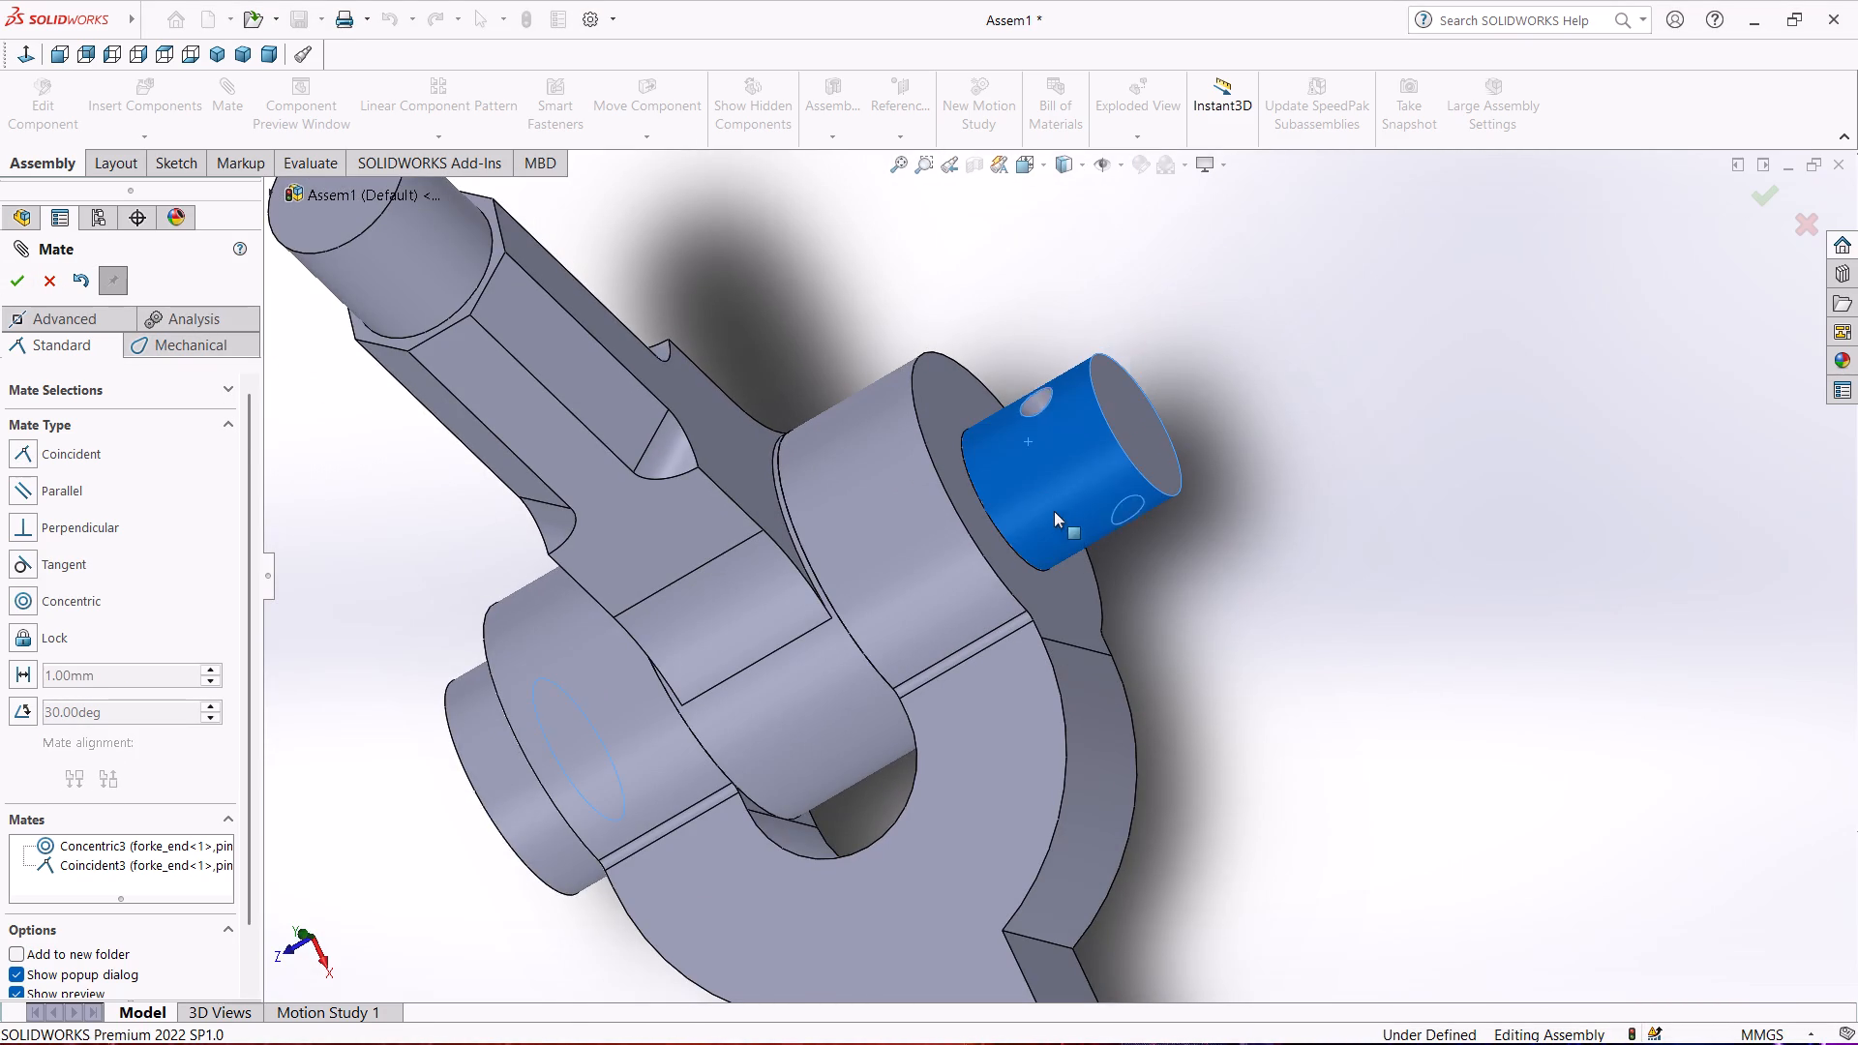
left_click_drag(1054, 511, 1073, 542)
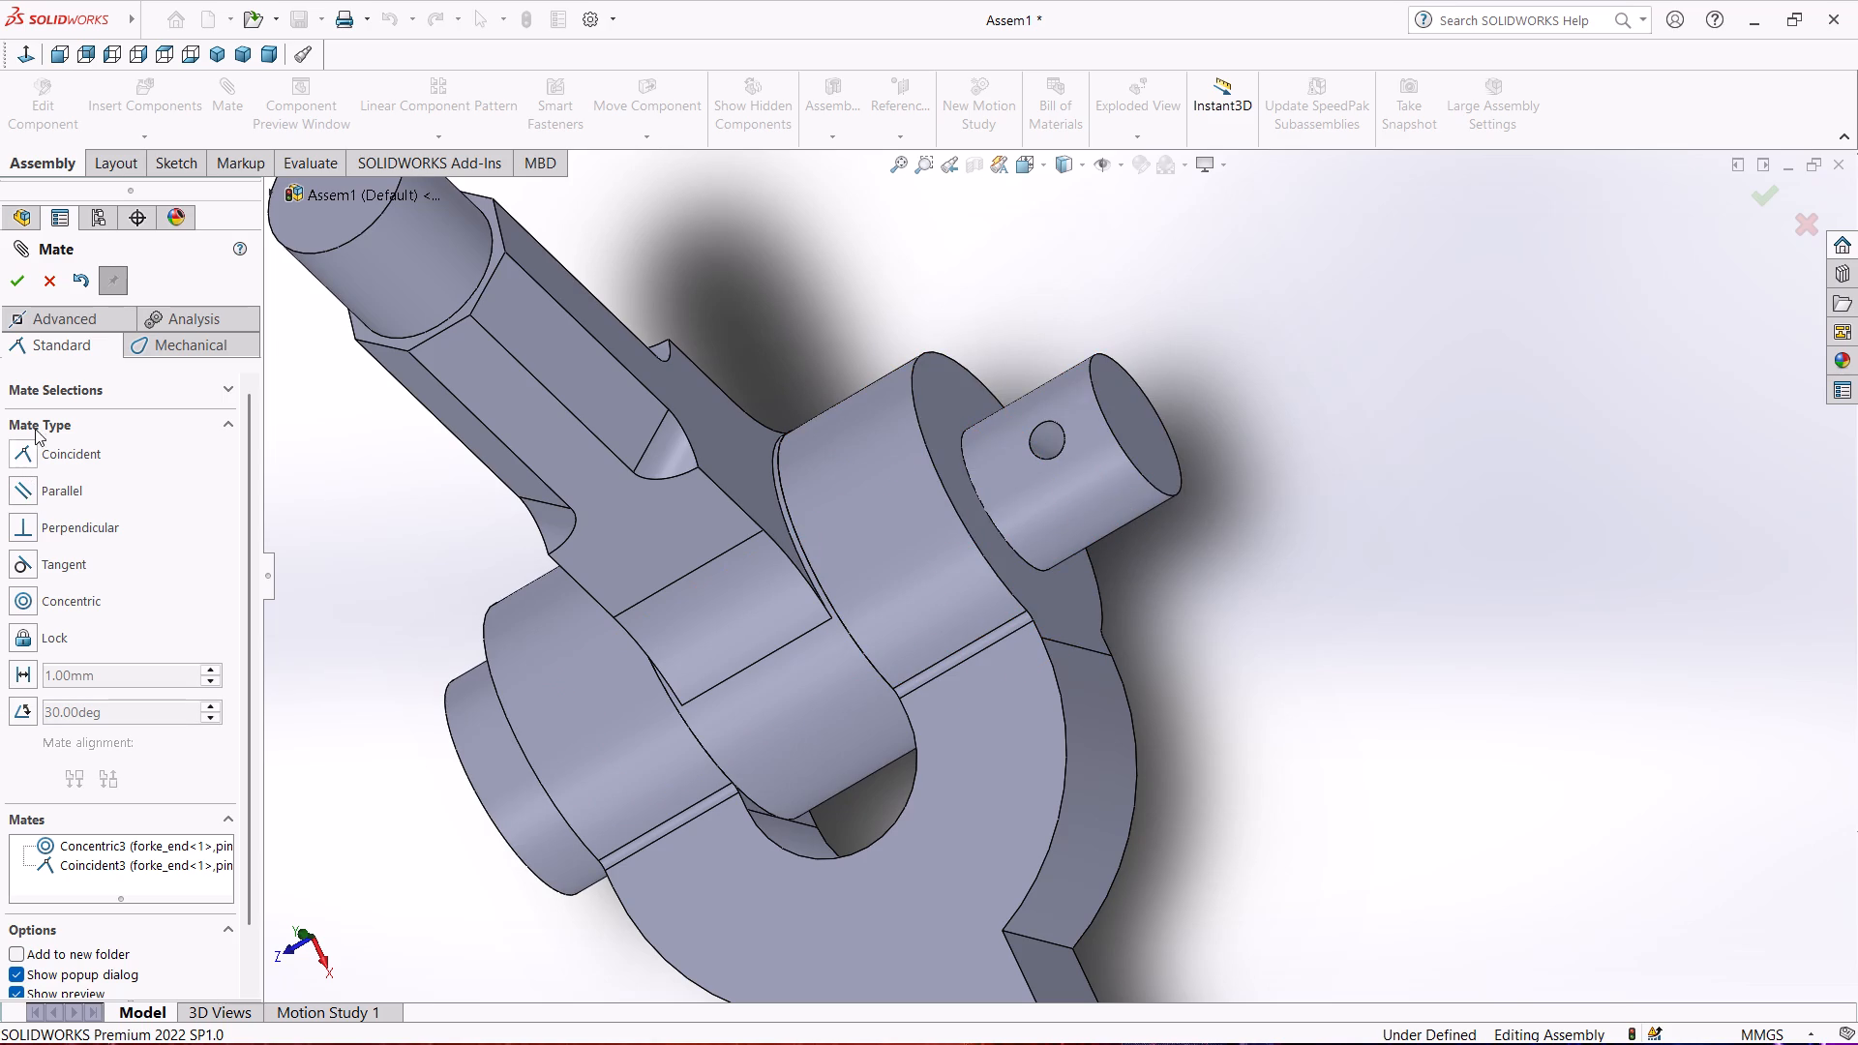
Add a Coincident mate between the Right Plane of forke_end and the Front Plane of the pin, and finish mating.
left_click(304, 192)
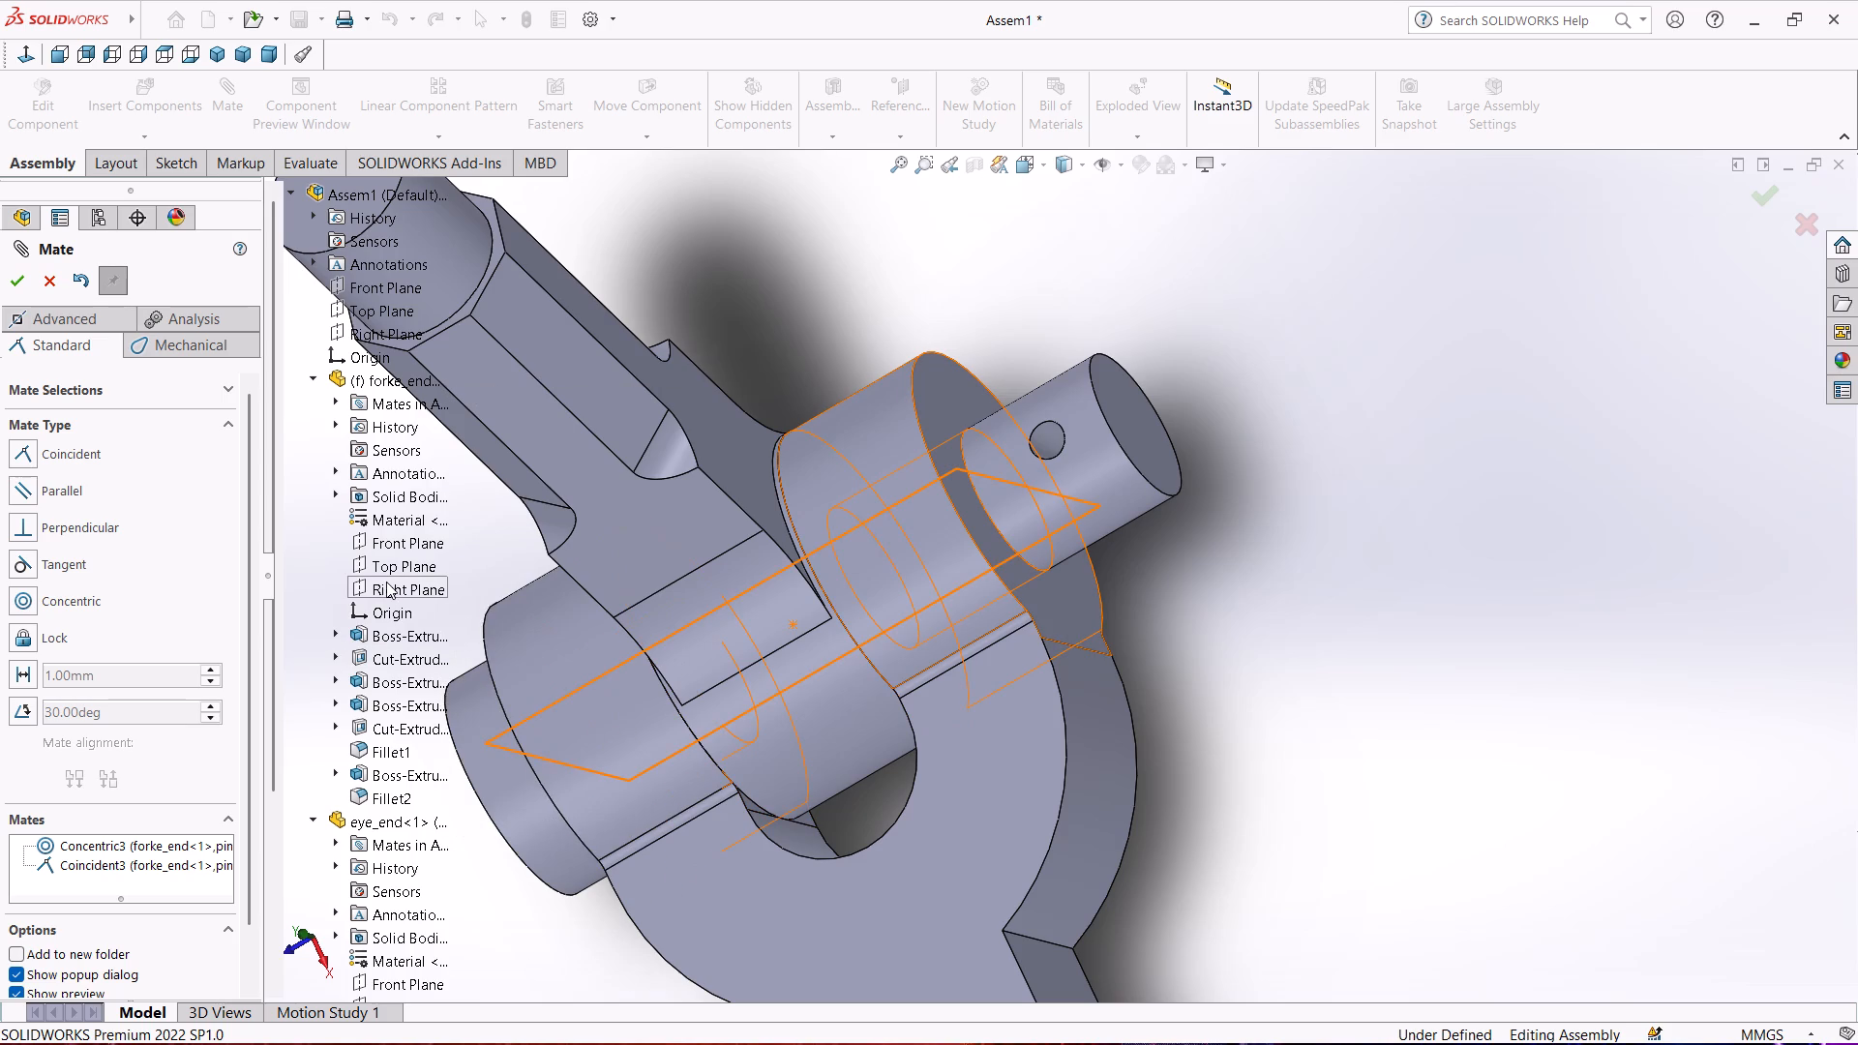
left_click(386, 582)
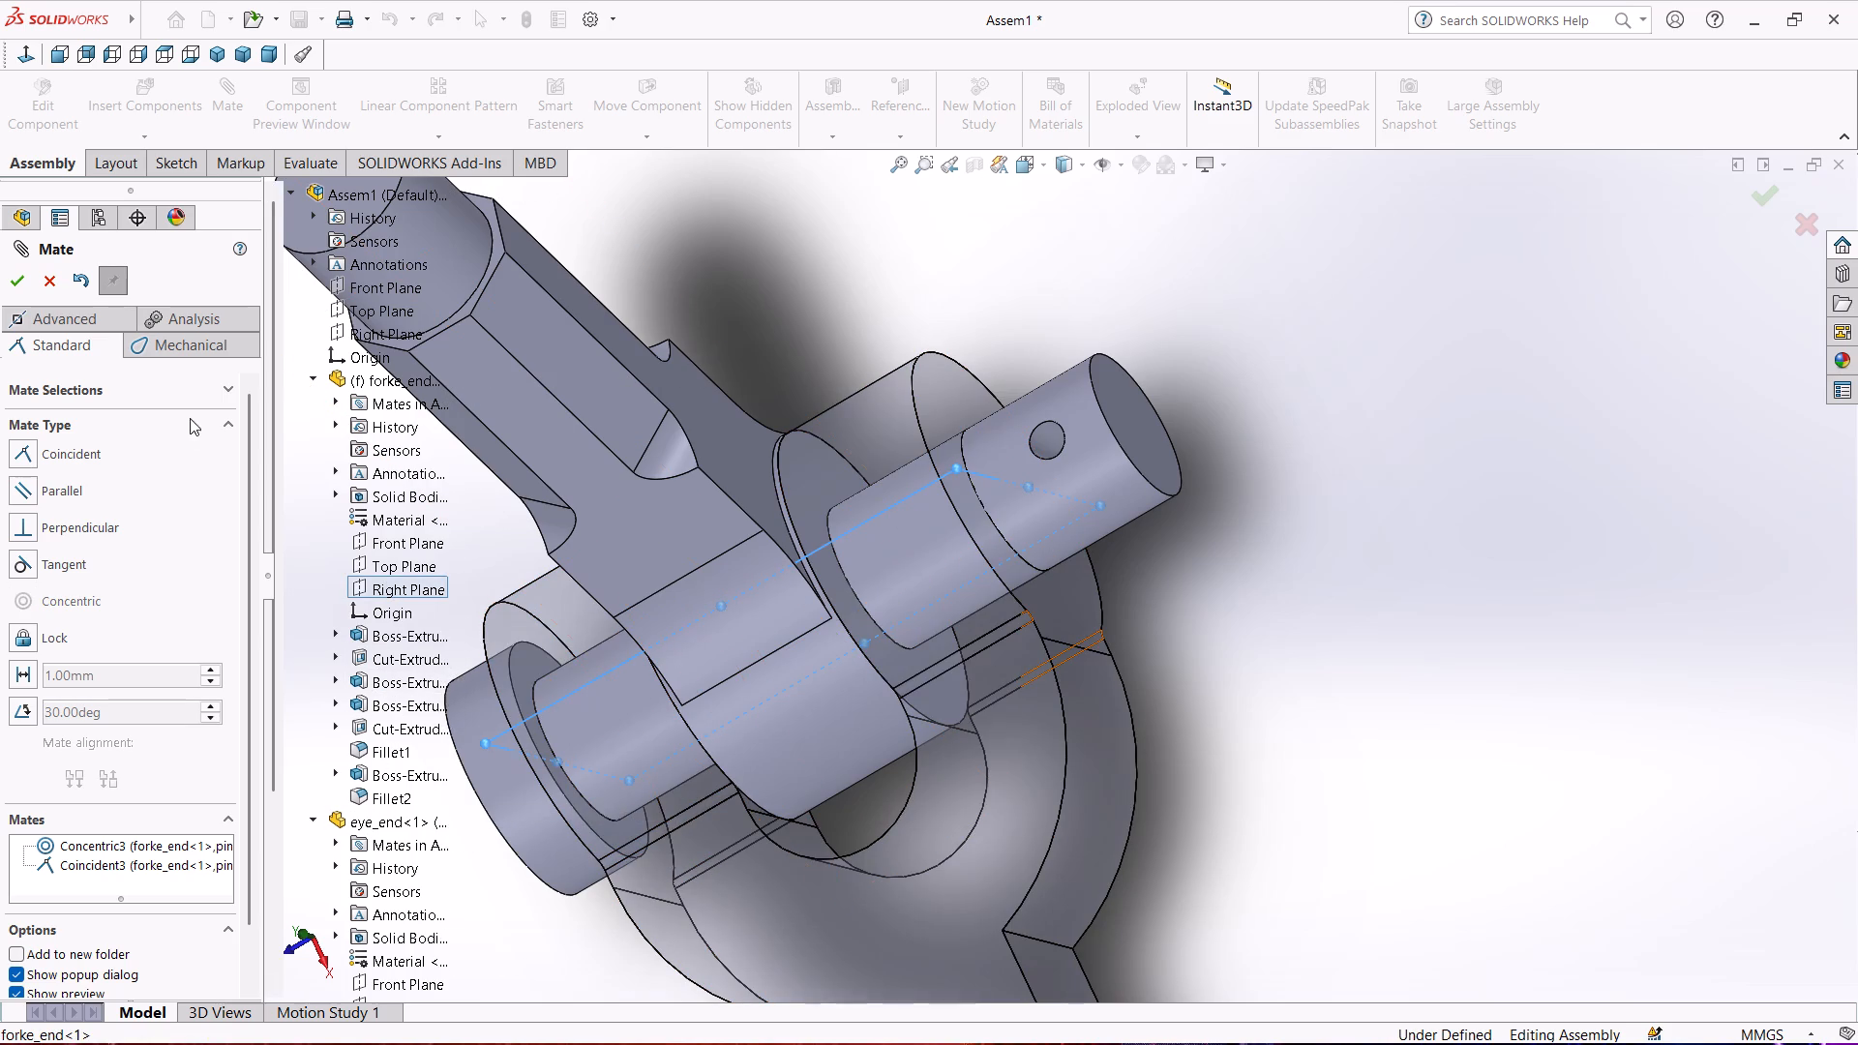
left_click(311, 375)
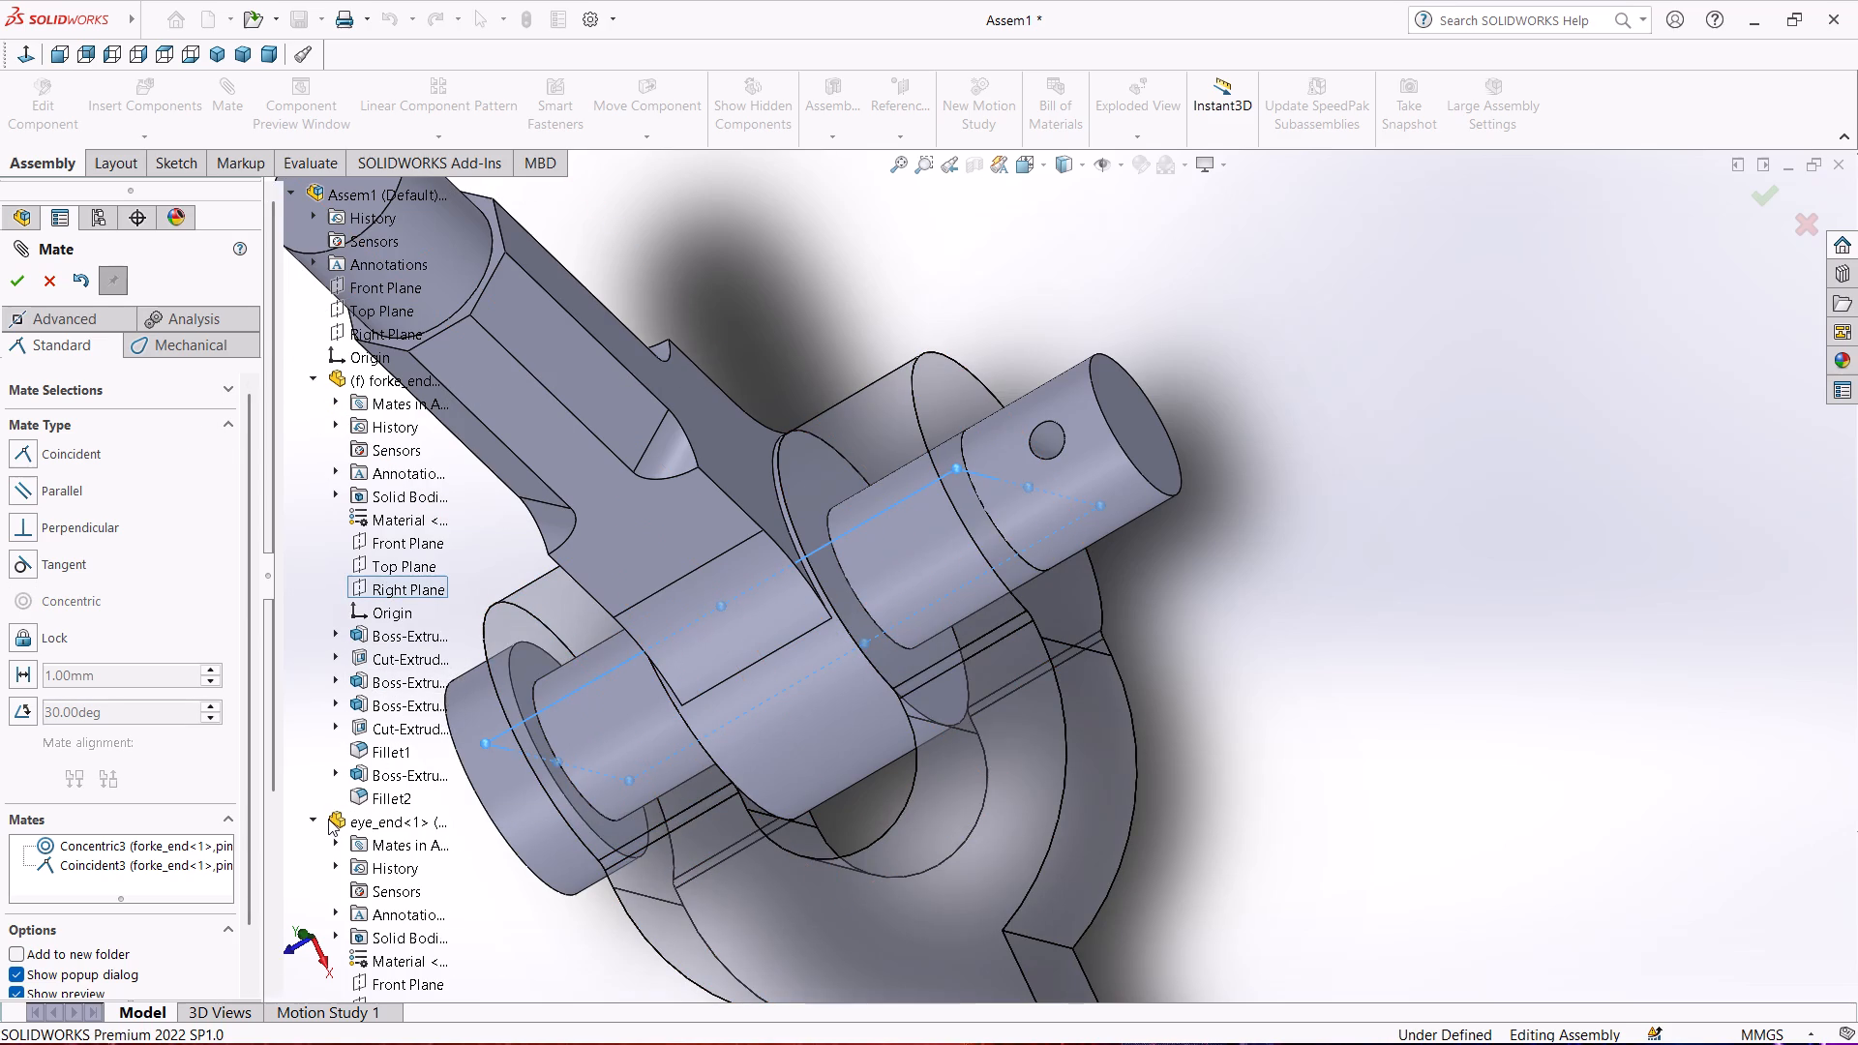
left_click(328, 819)
left_click(296, 839)
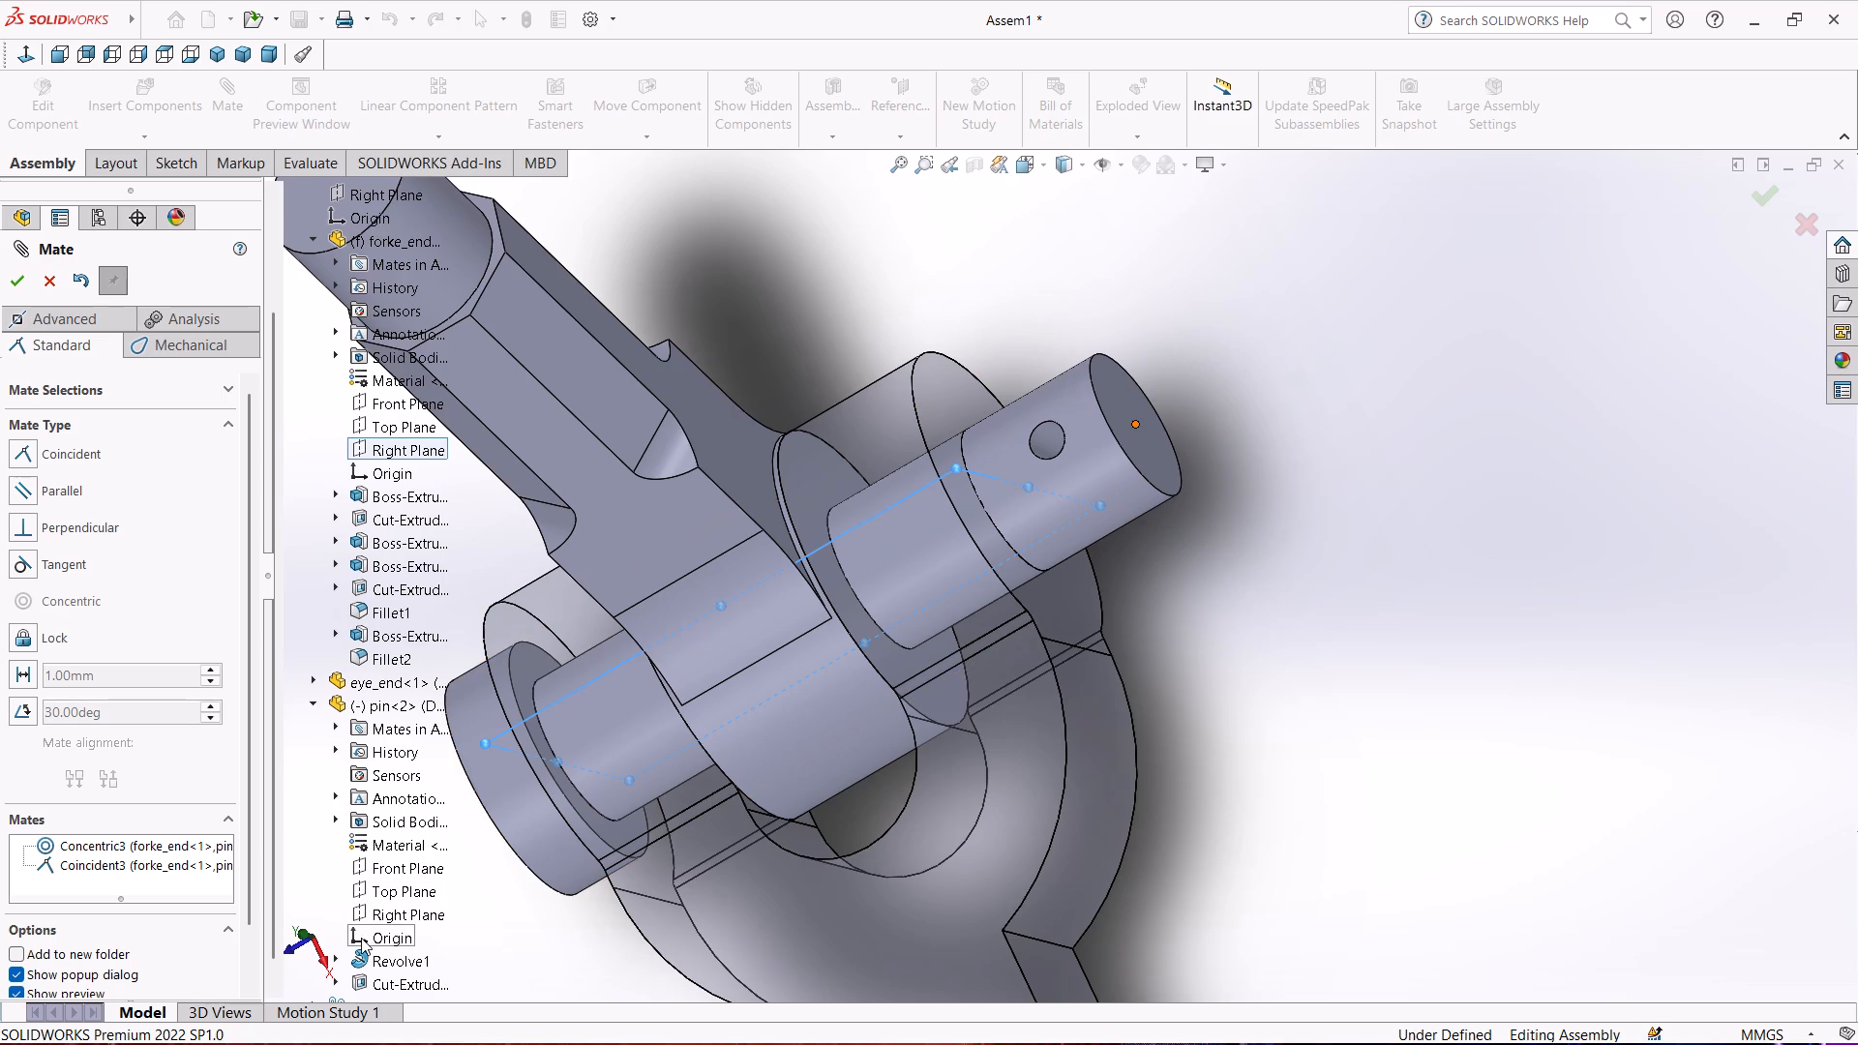
left_click(361, 861)
left_click(26, 280)
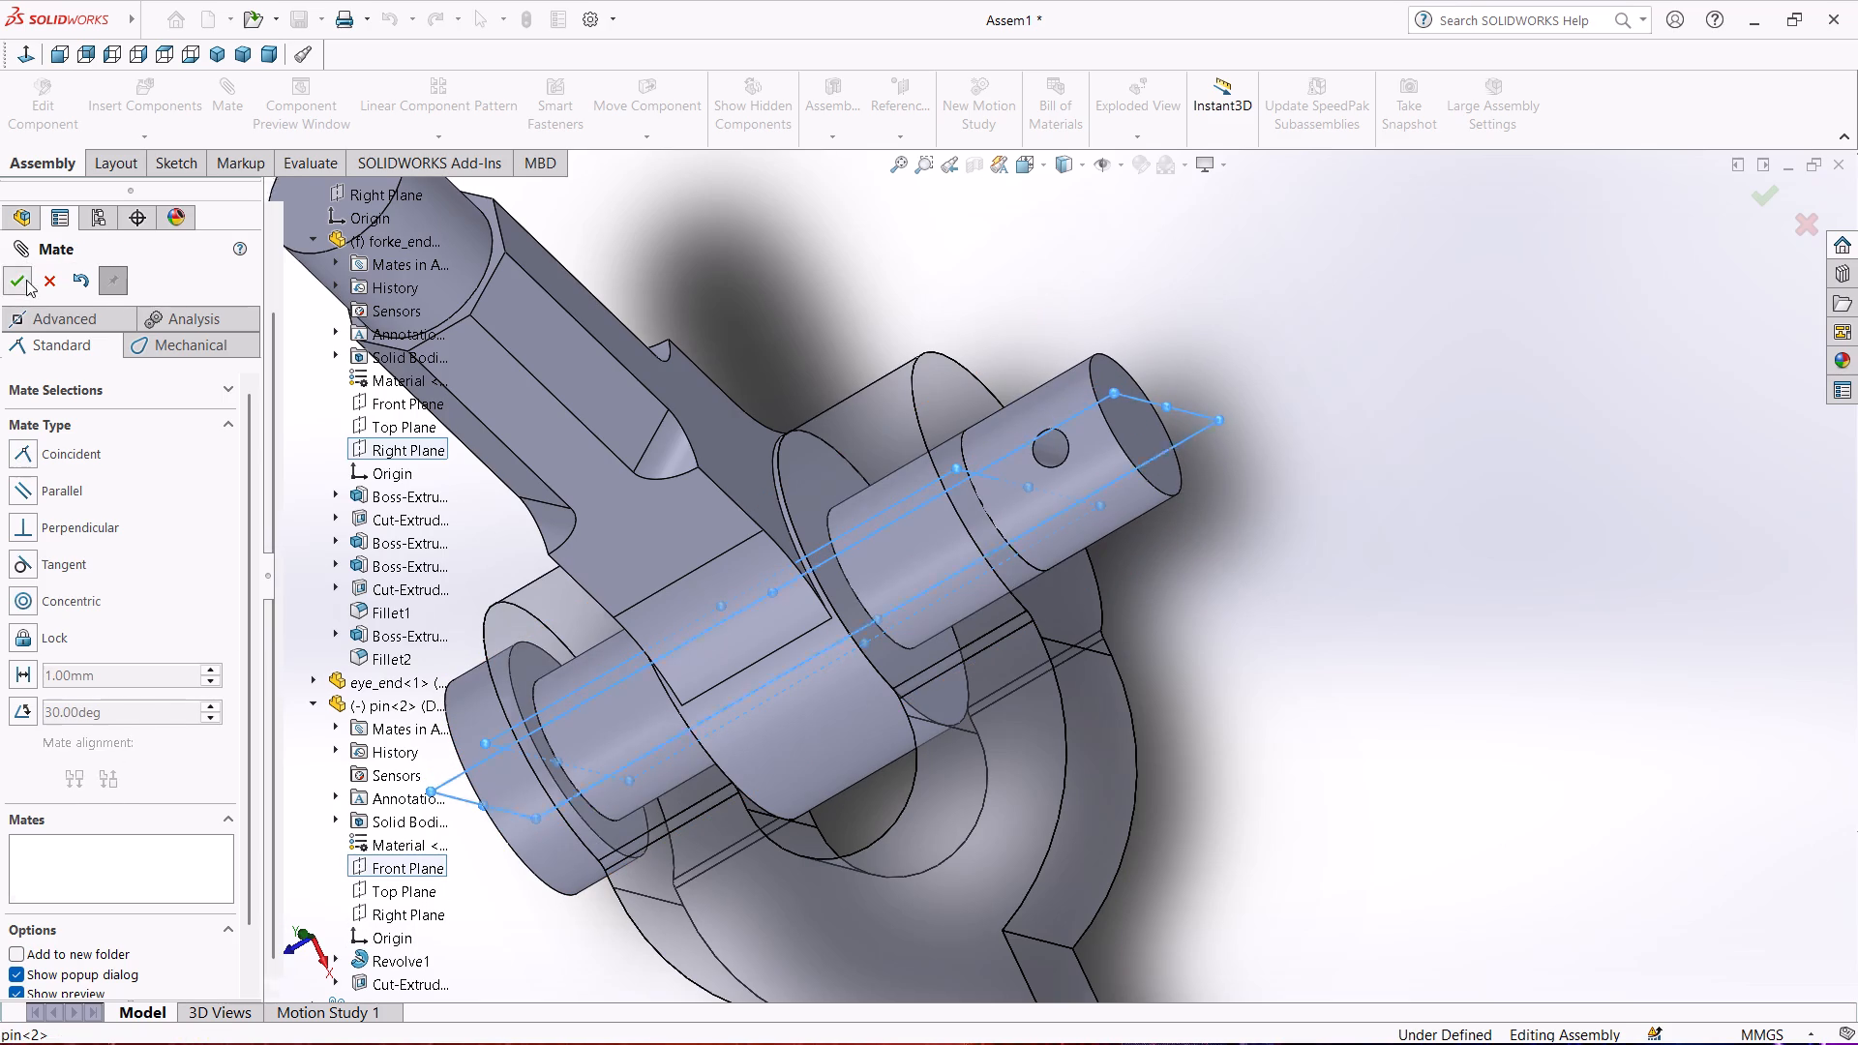
scroll(360, 327, "up", 2)
left_click_drag(1003, 466, 1042, 546)
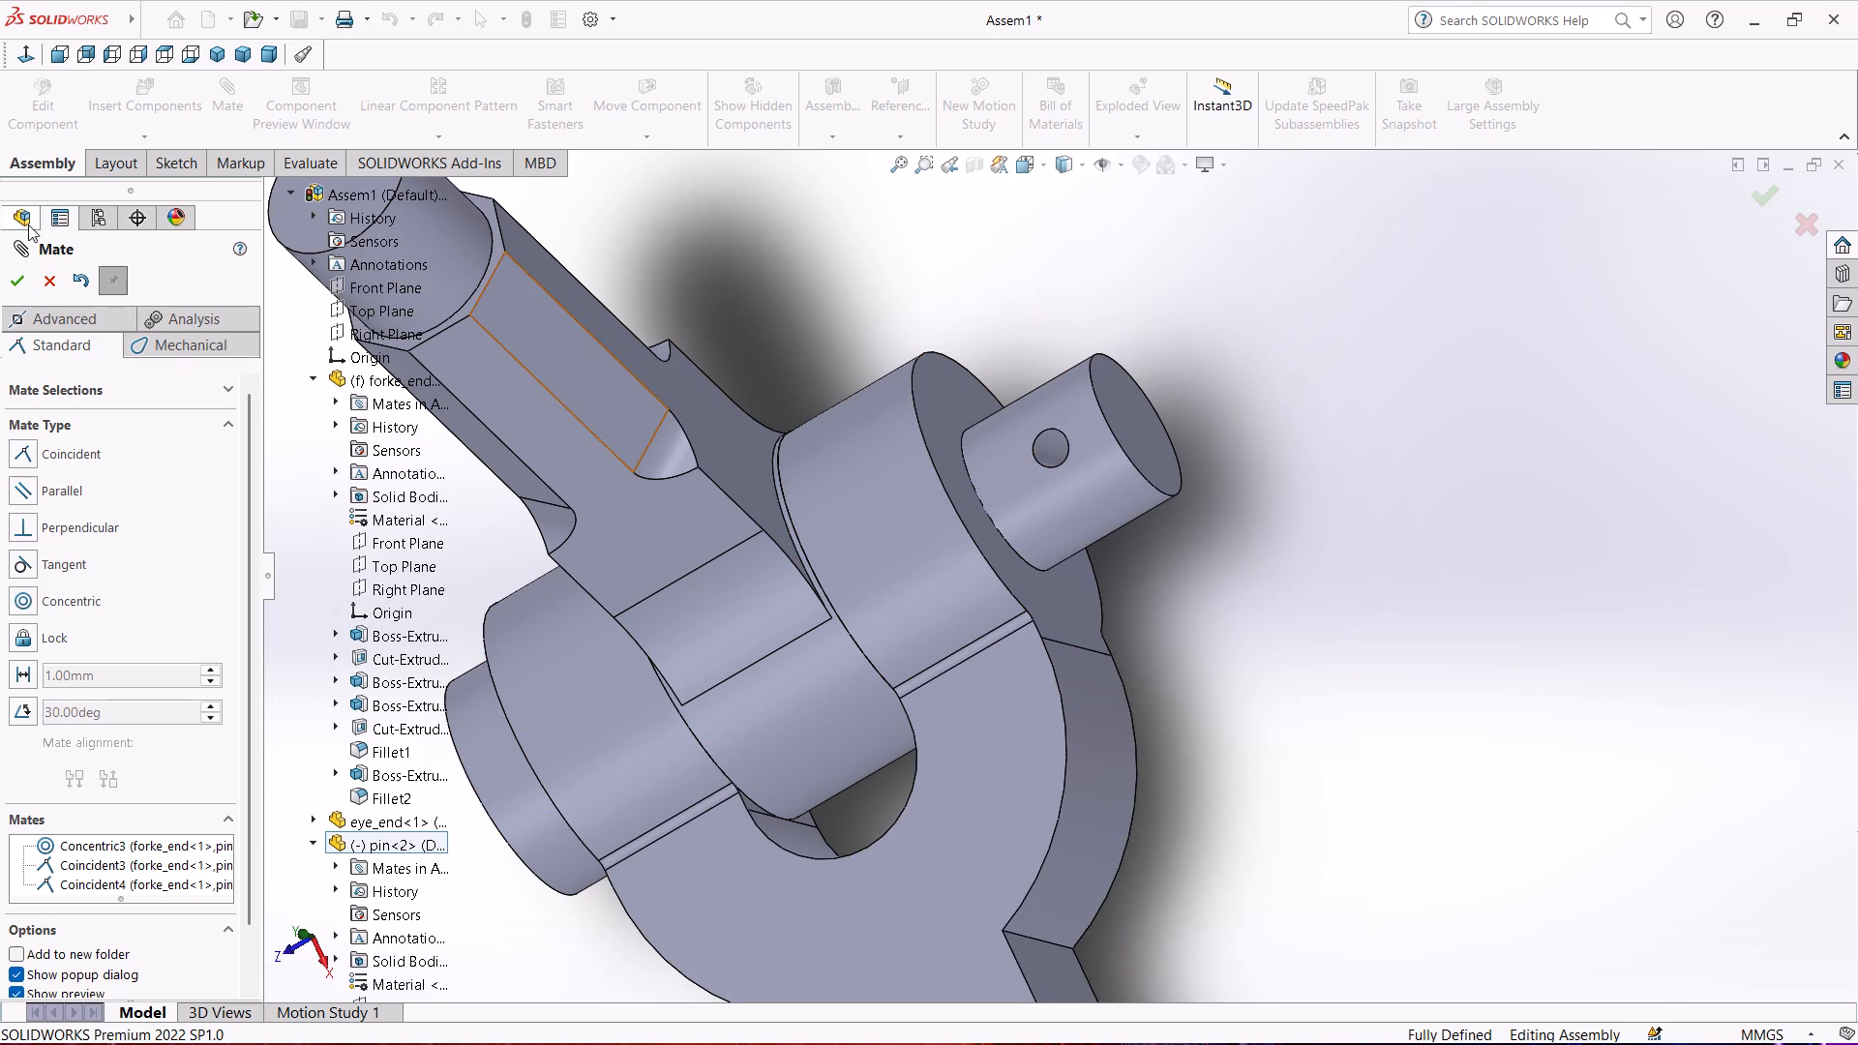
left_click(16, 276)
Insert the coller component into the assembly, placing it beside the pin's free shank end.
scroll(403, 333, "up", 4)
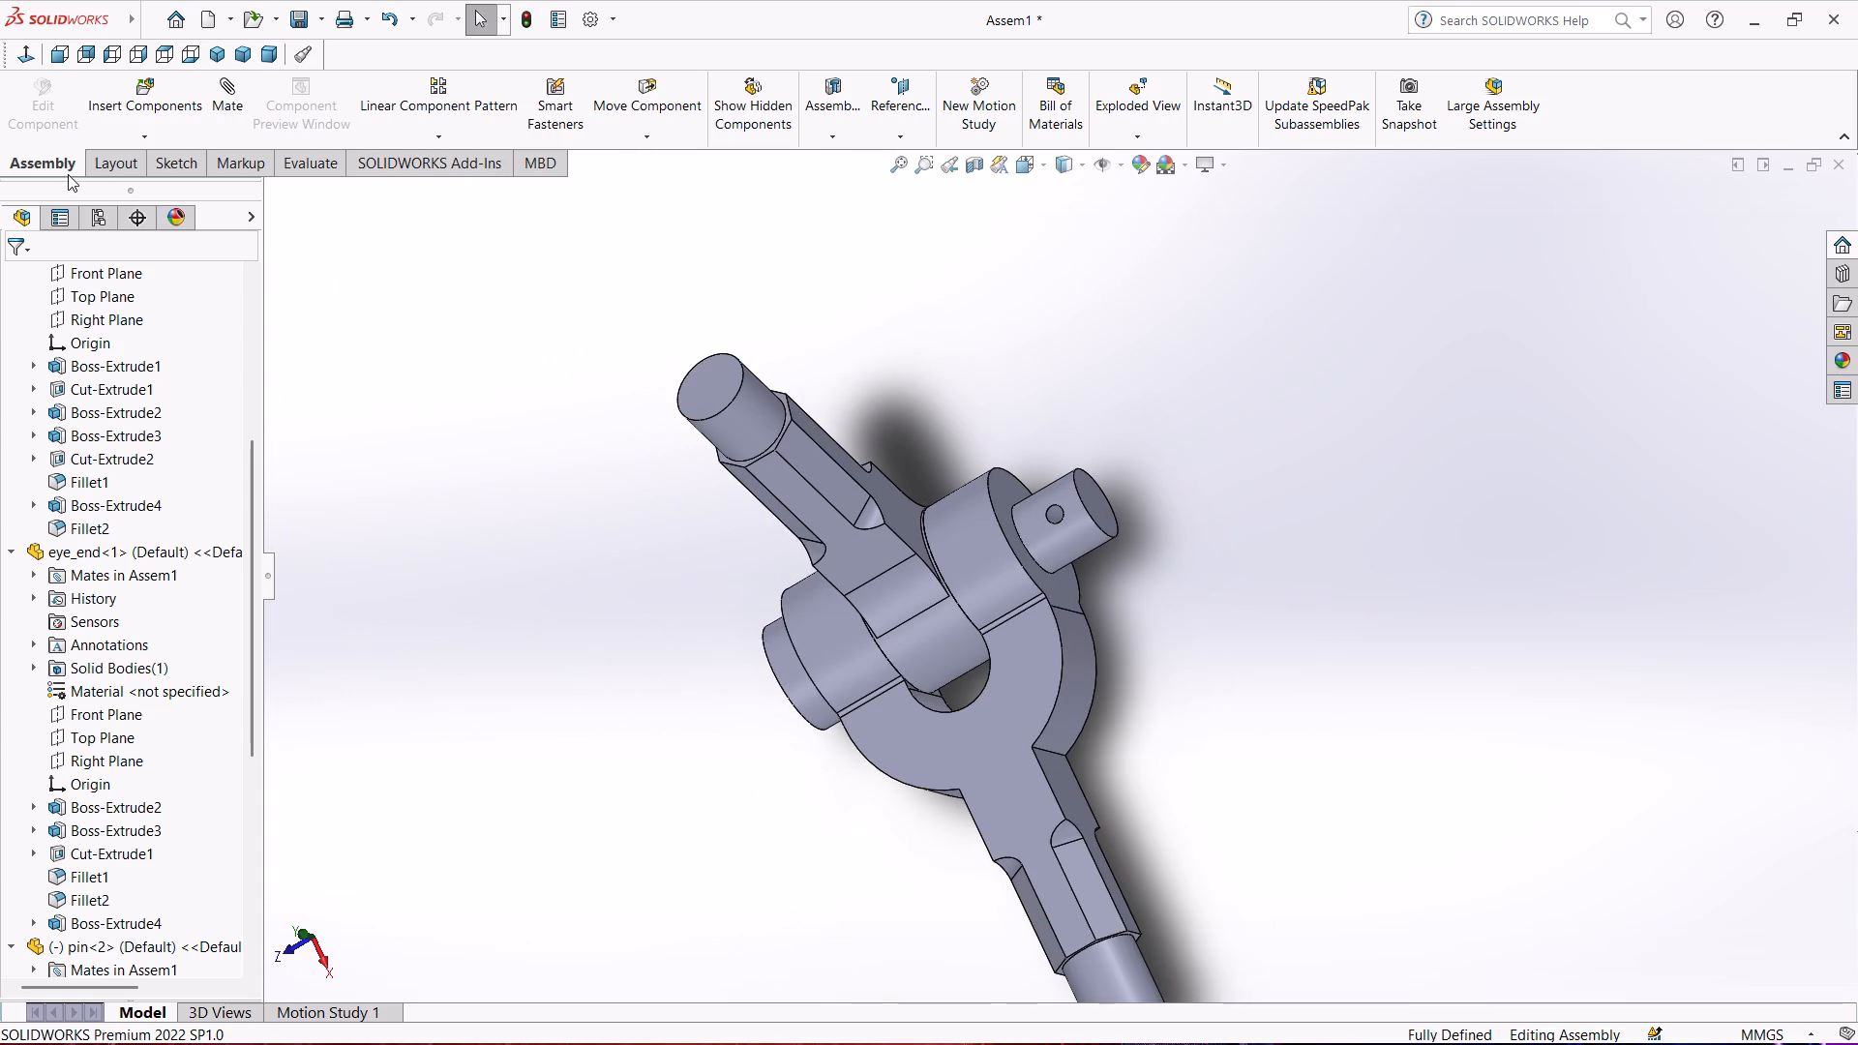
left_click(128, 112)
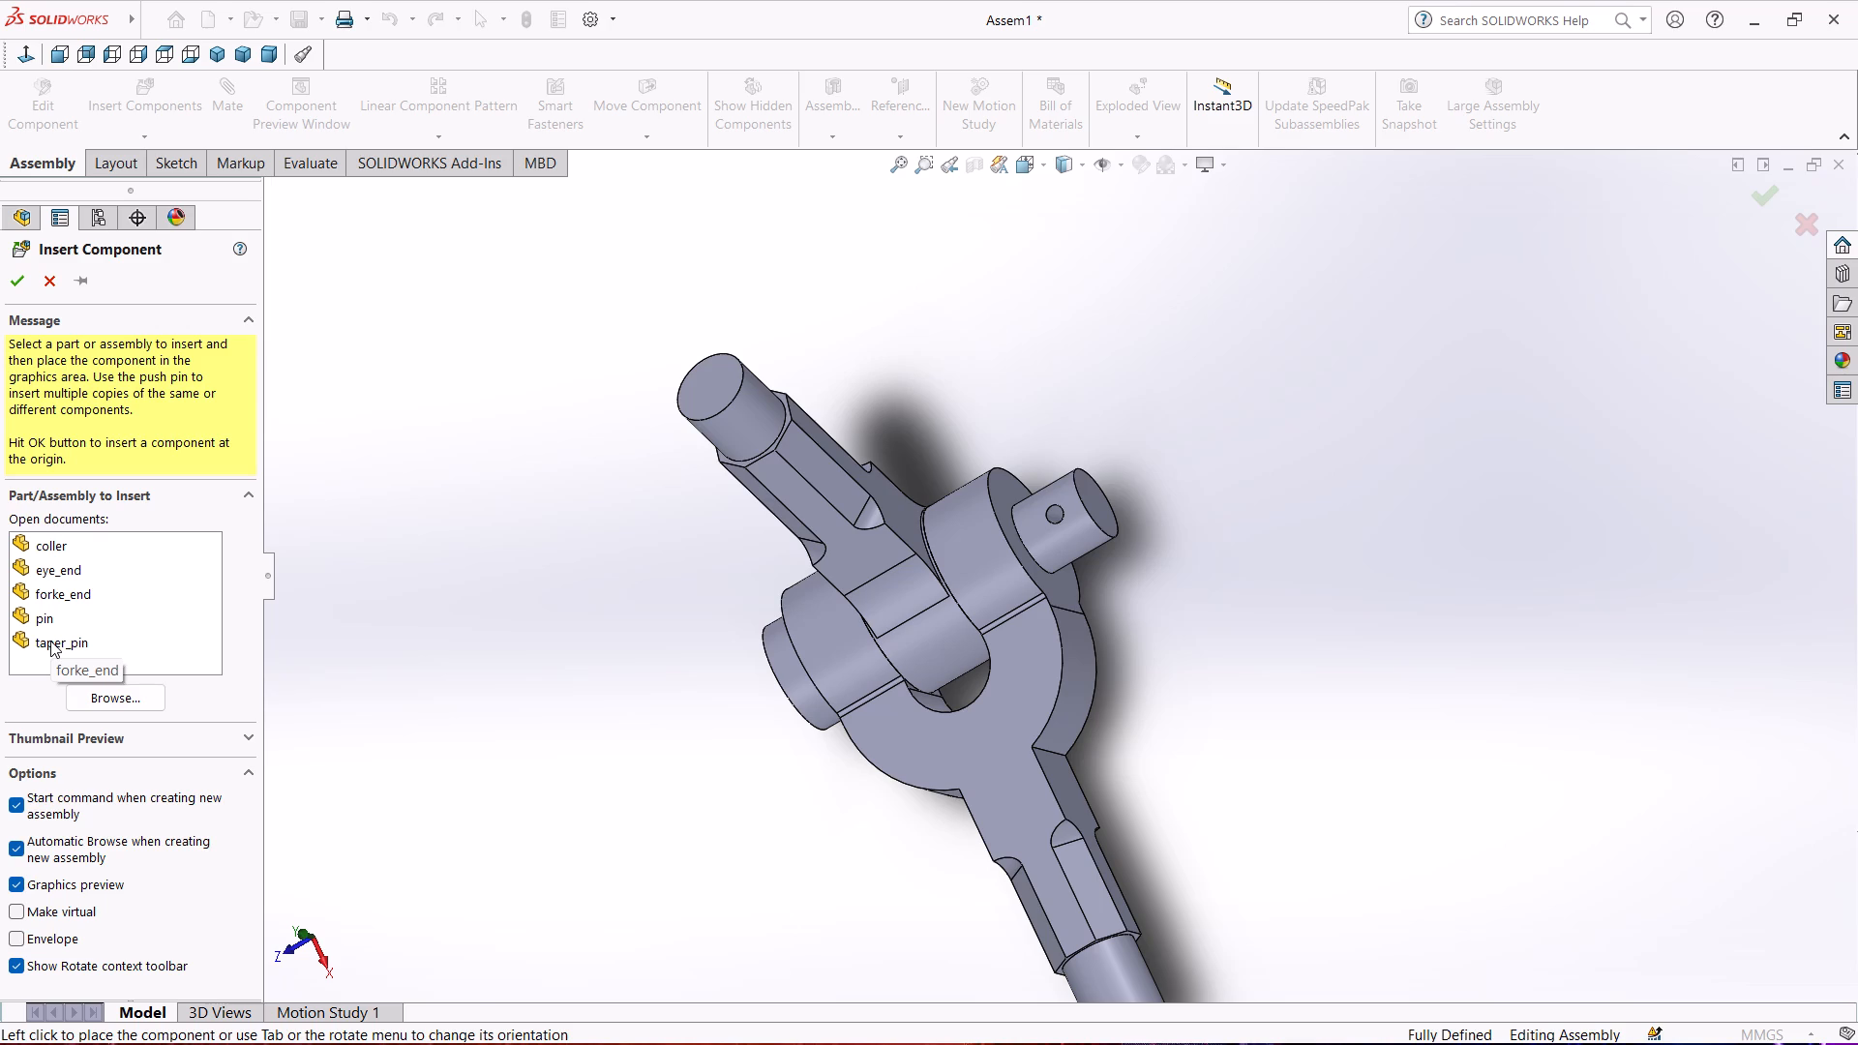
left_click(40, 546)
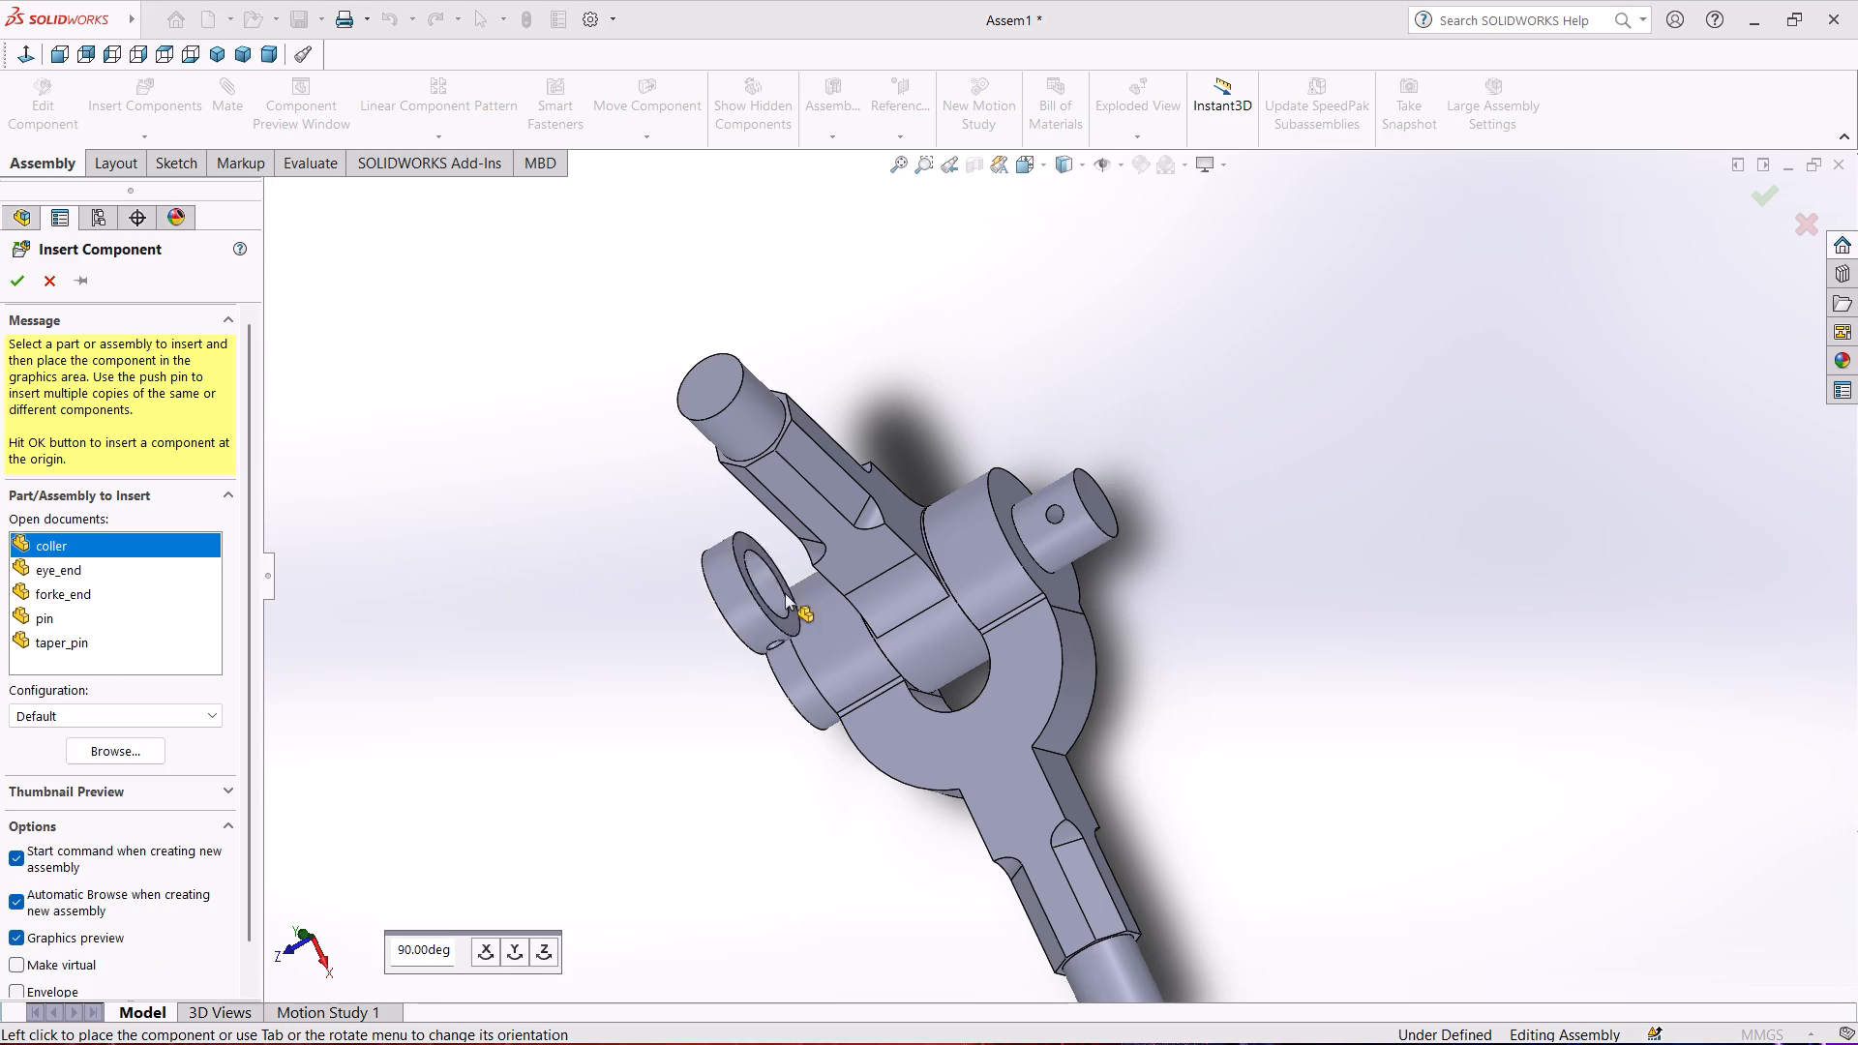
left_click(1256, 454)
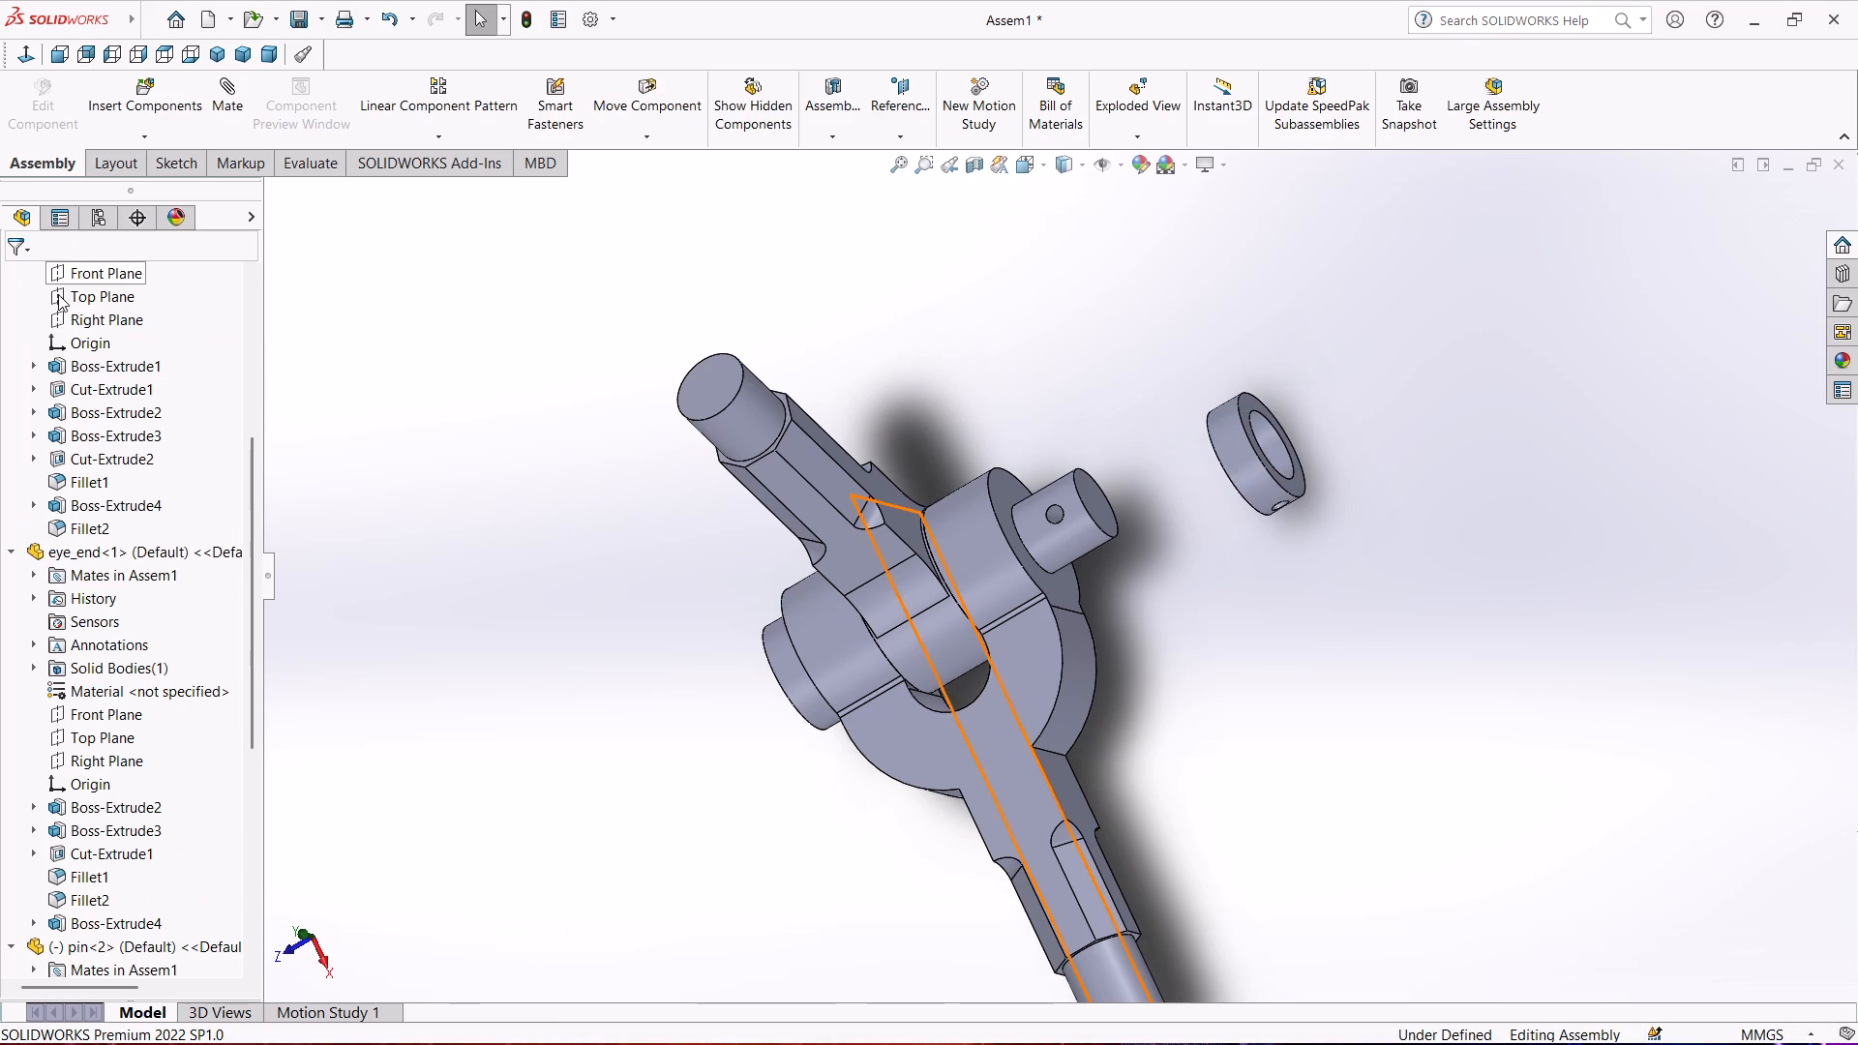
Add a Concentric mate between the pin's shank end edge and the circular edge of the coller's bore.
left_click(223, 92)
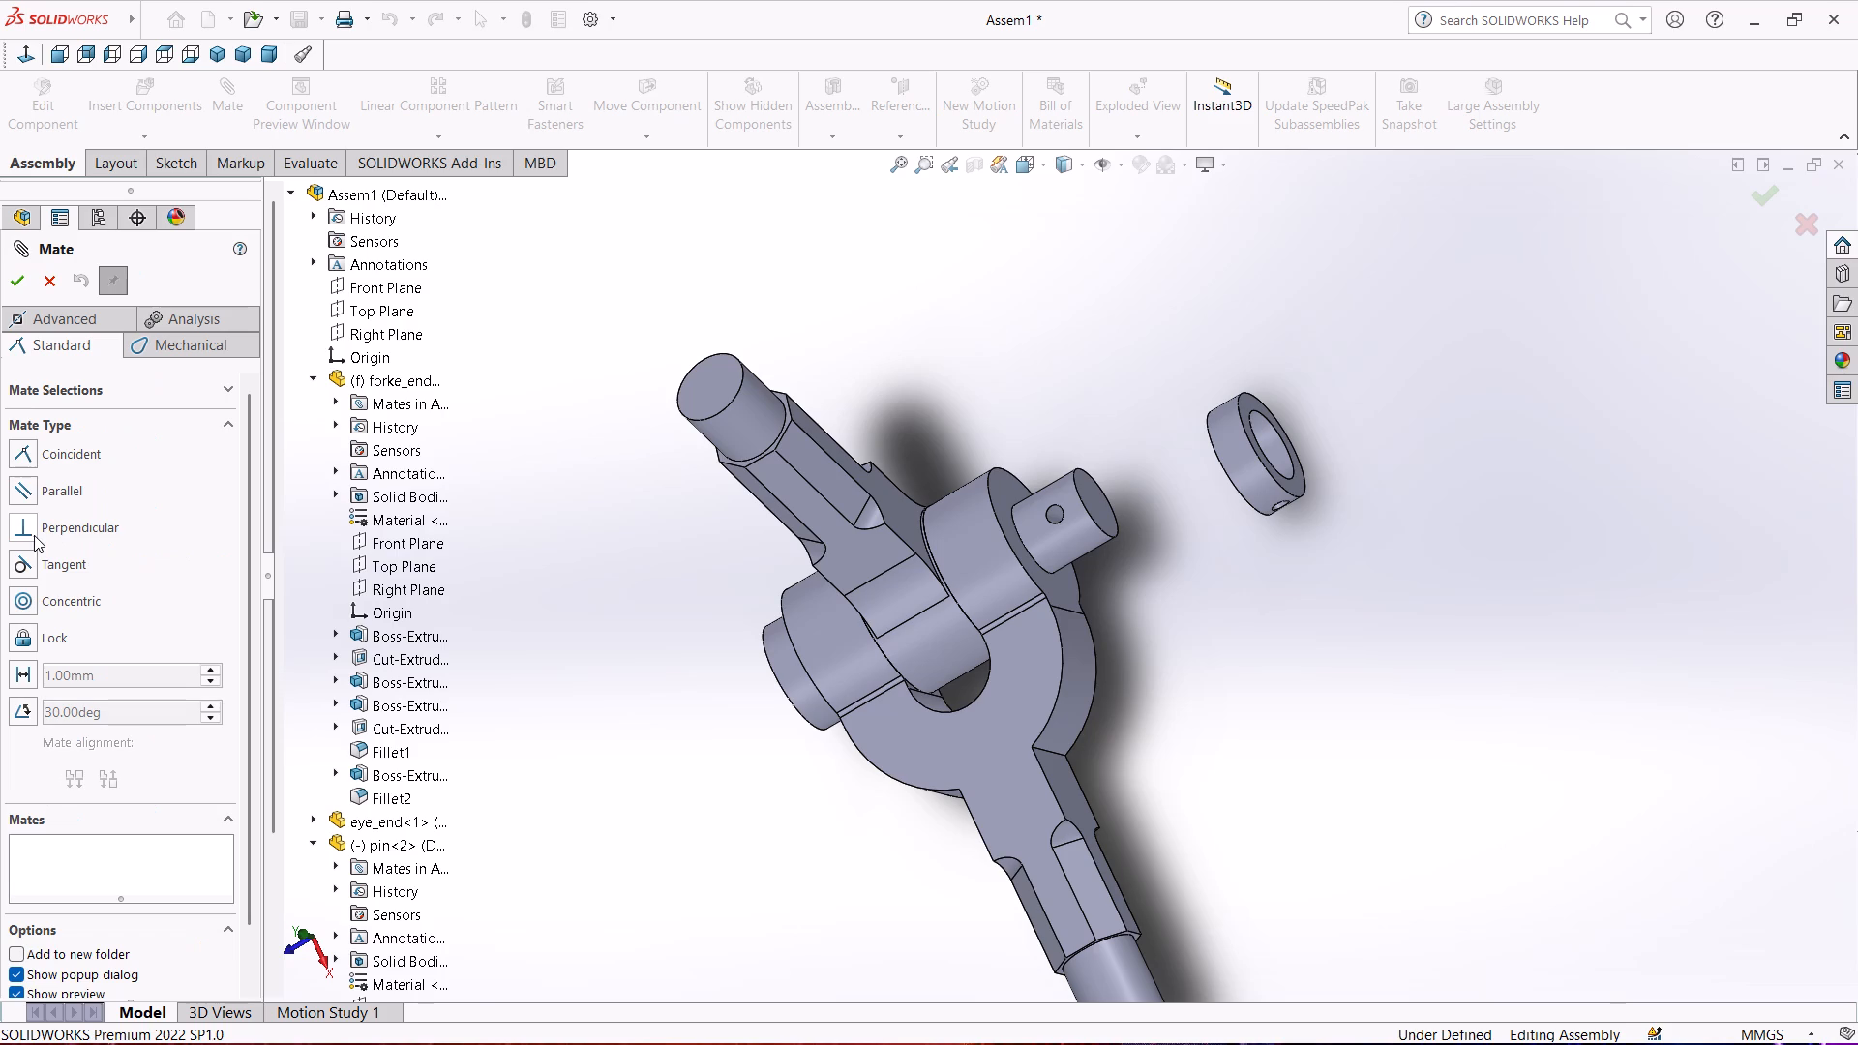
left_click(26, 602)
scroll(1037, 513, "down", 4)
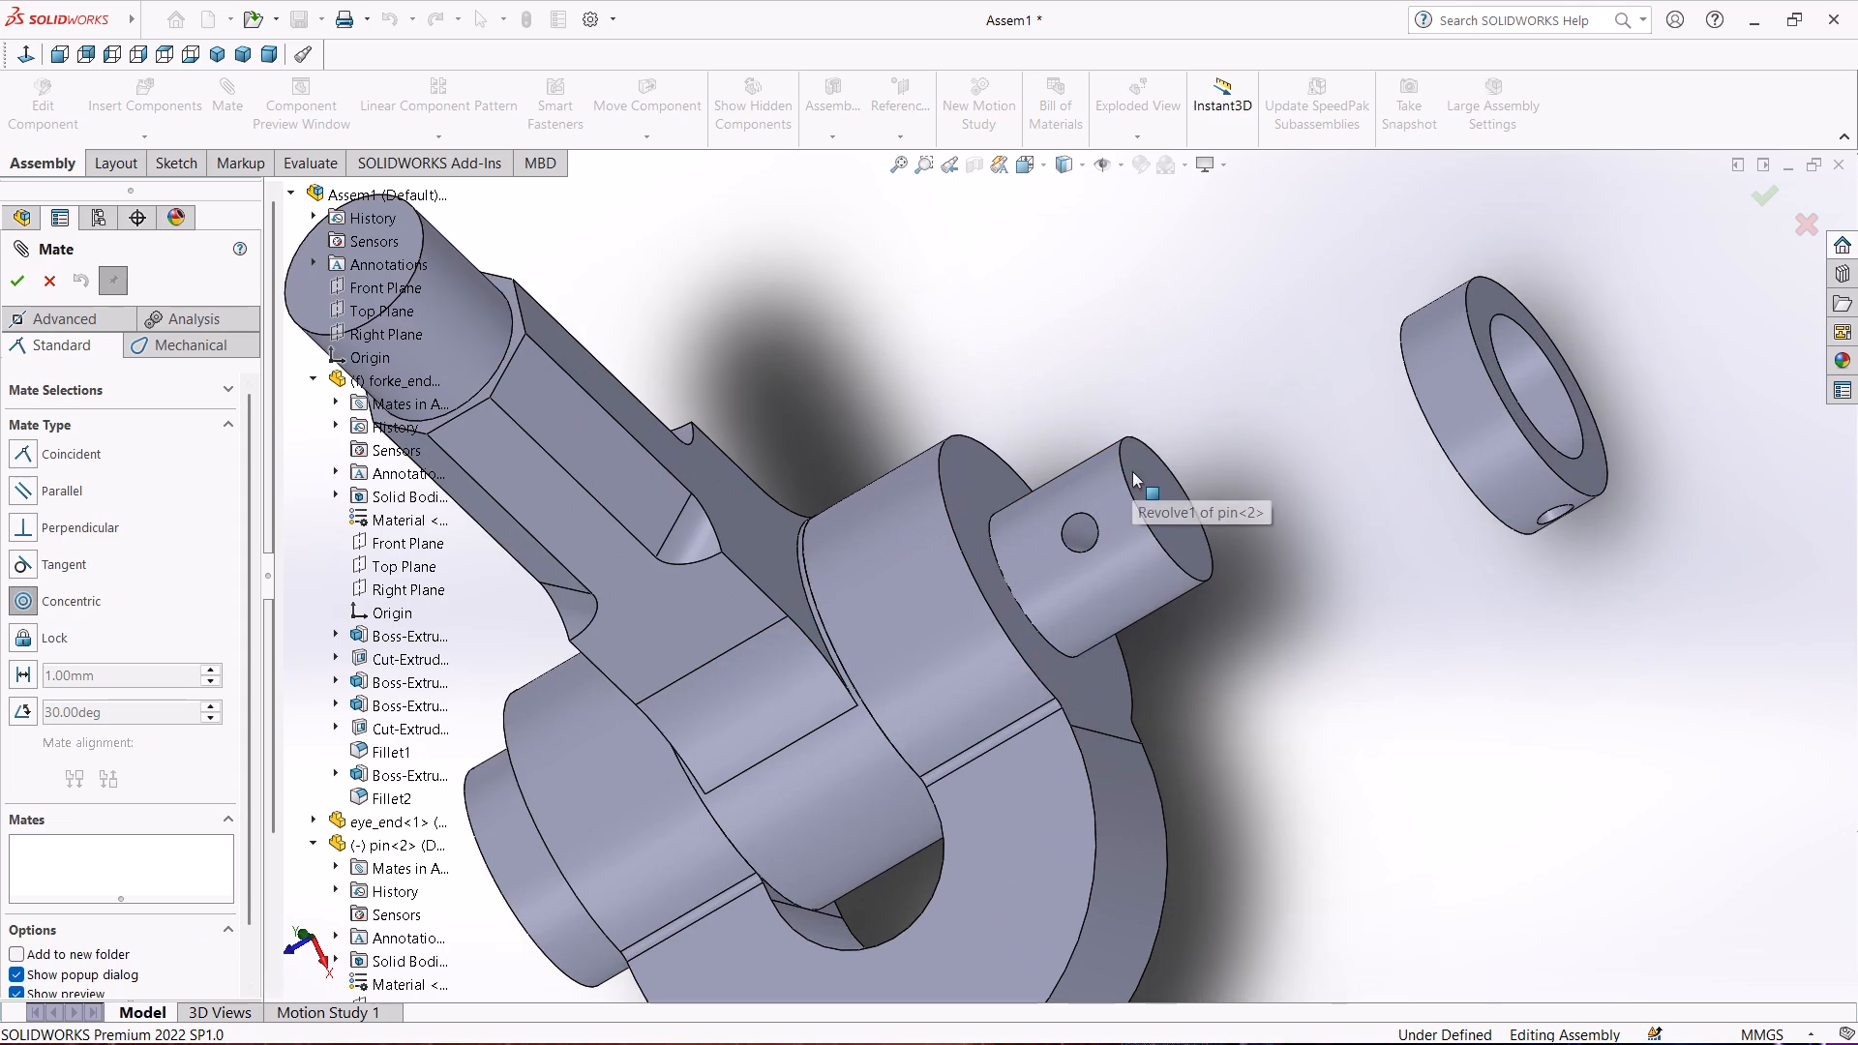
left_click(1122, 464)
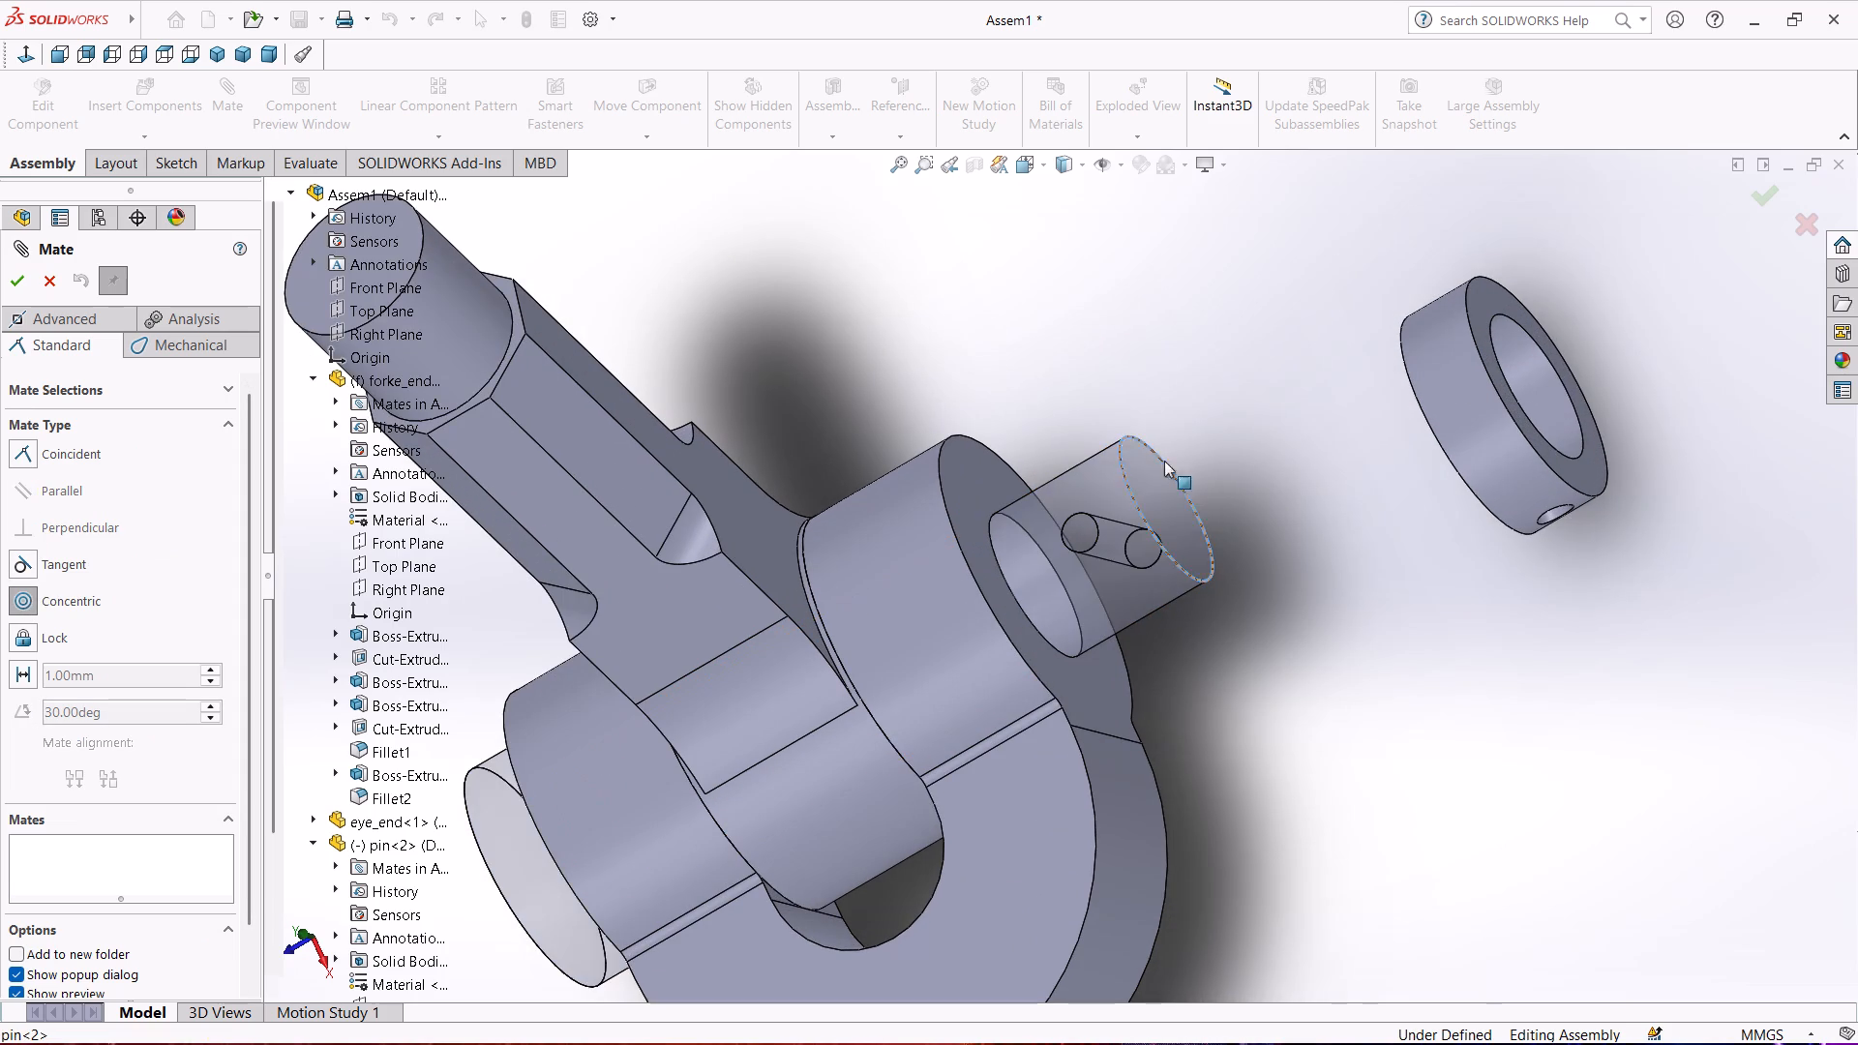
left_click(1507, 376)
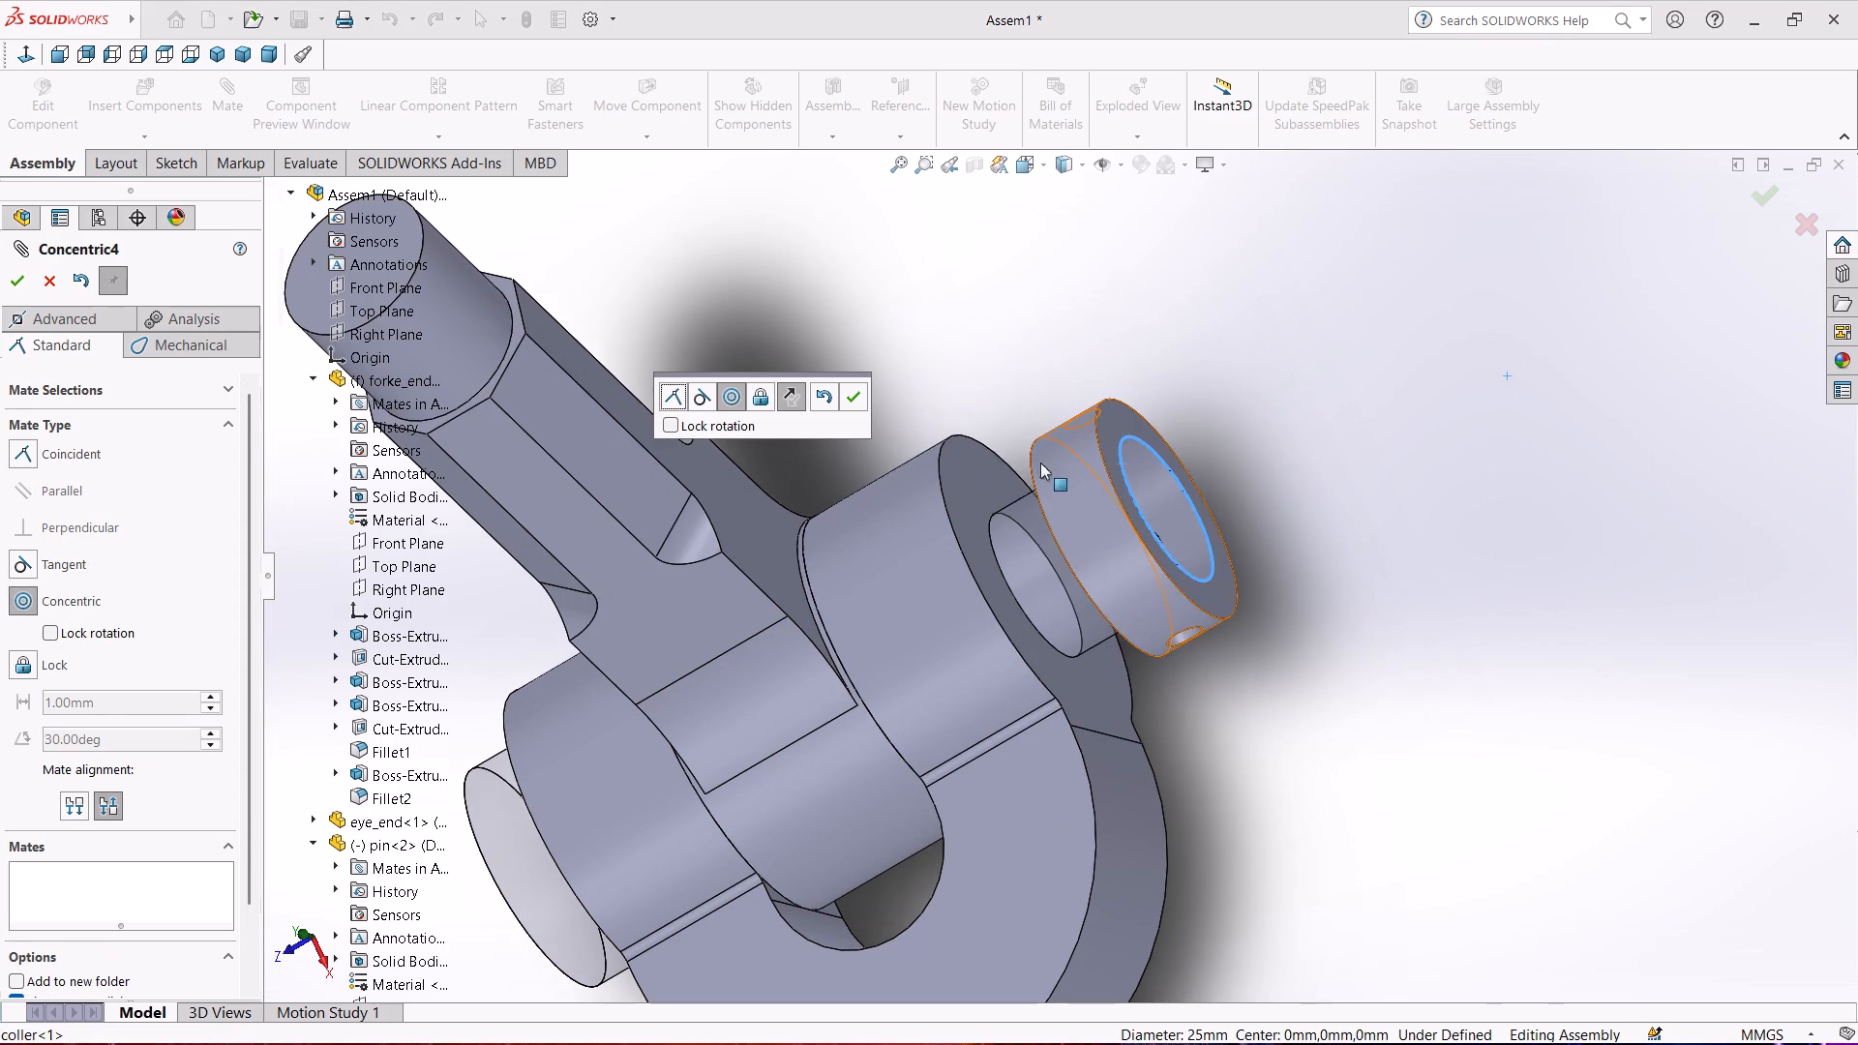
left_click(853, 396)
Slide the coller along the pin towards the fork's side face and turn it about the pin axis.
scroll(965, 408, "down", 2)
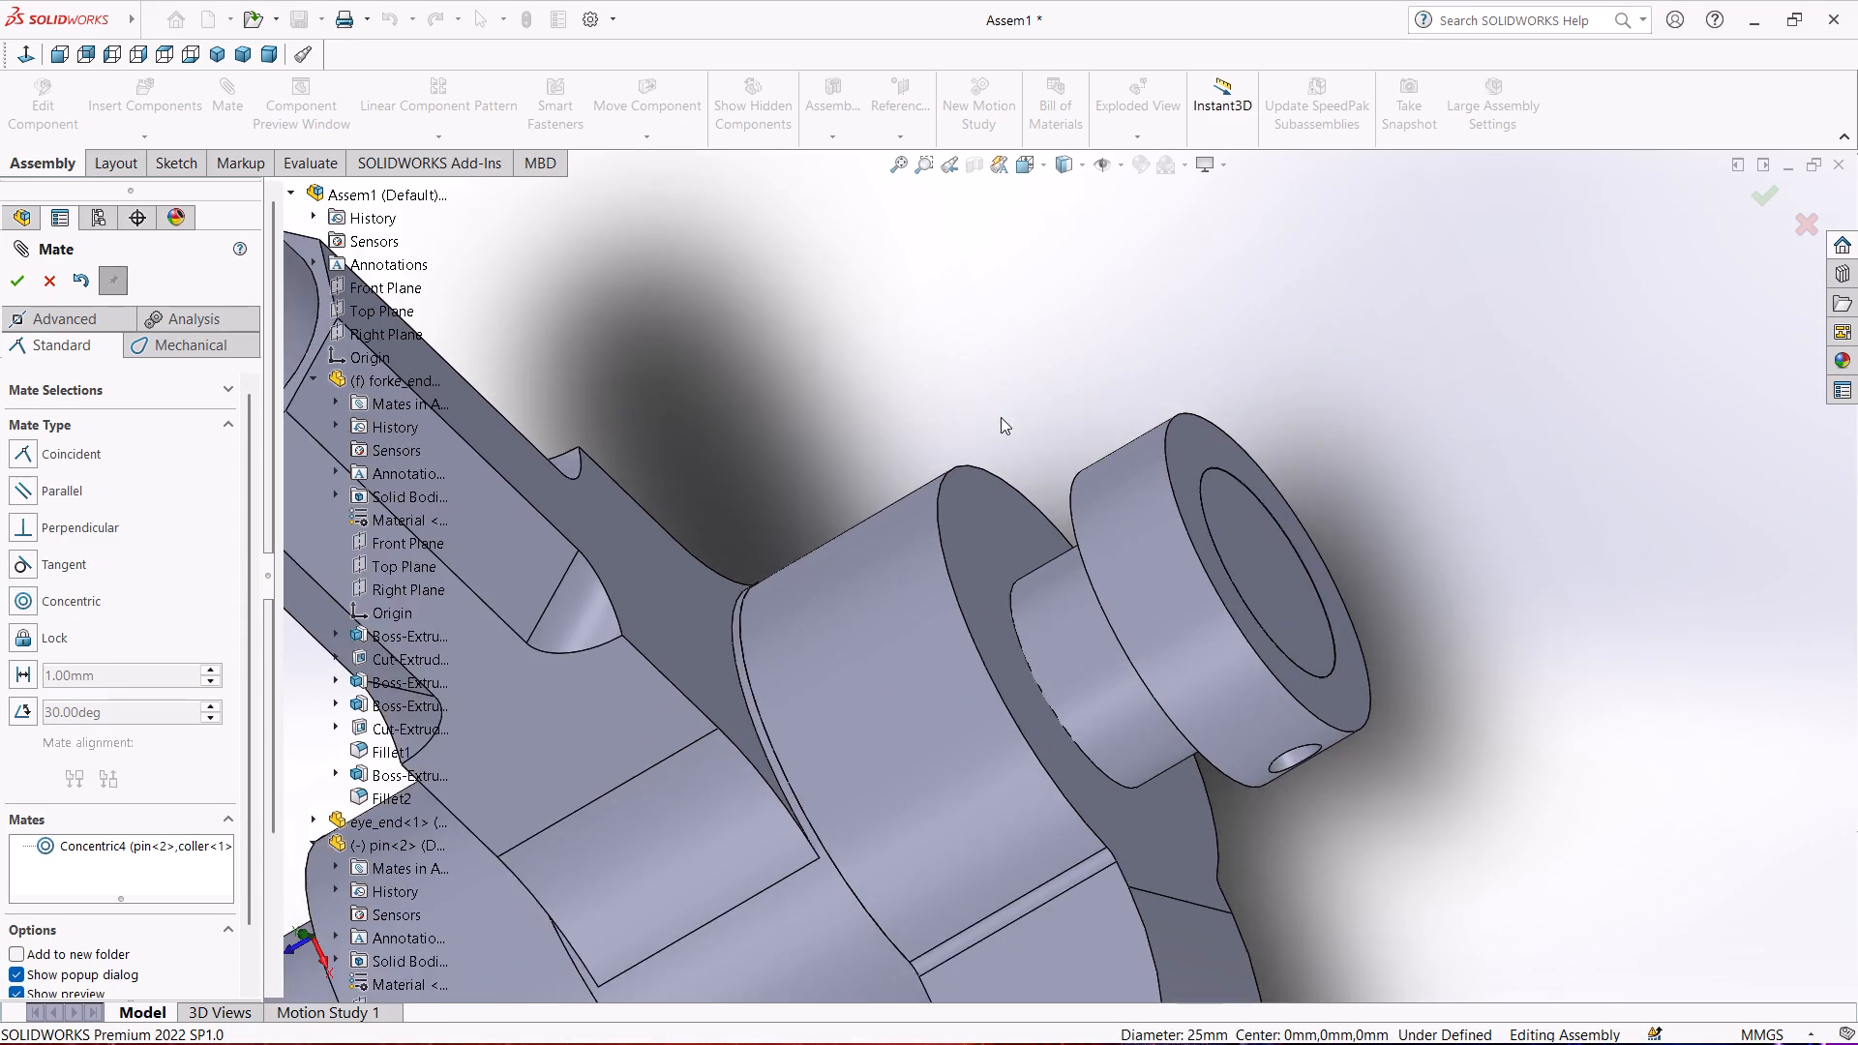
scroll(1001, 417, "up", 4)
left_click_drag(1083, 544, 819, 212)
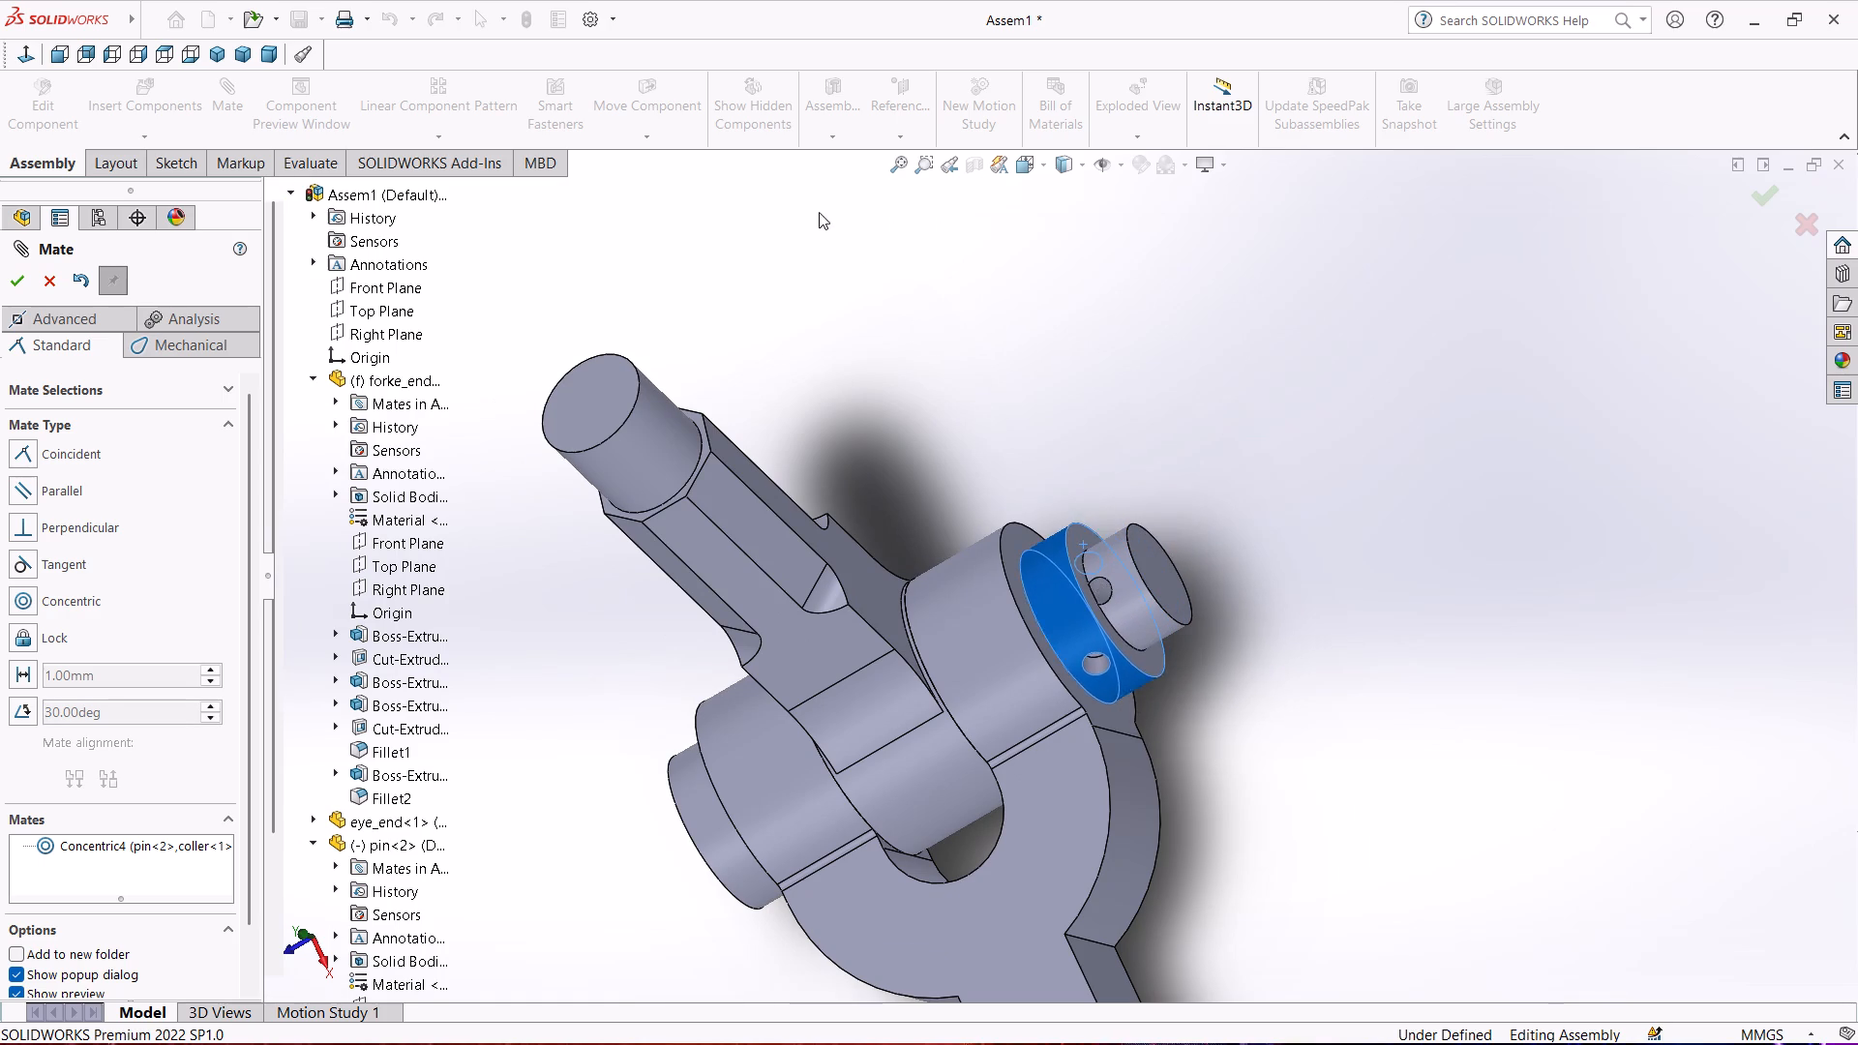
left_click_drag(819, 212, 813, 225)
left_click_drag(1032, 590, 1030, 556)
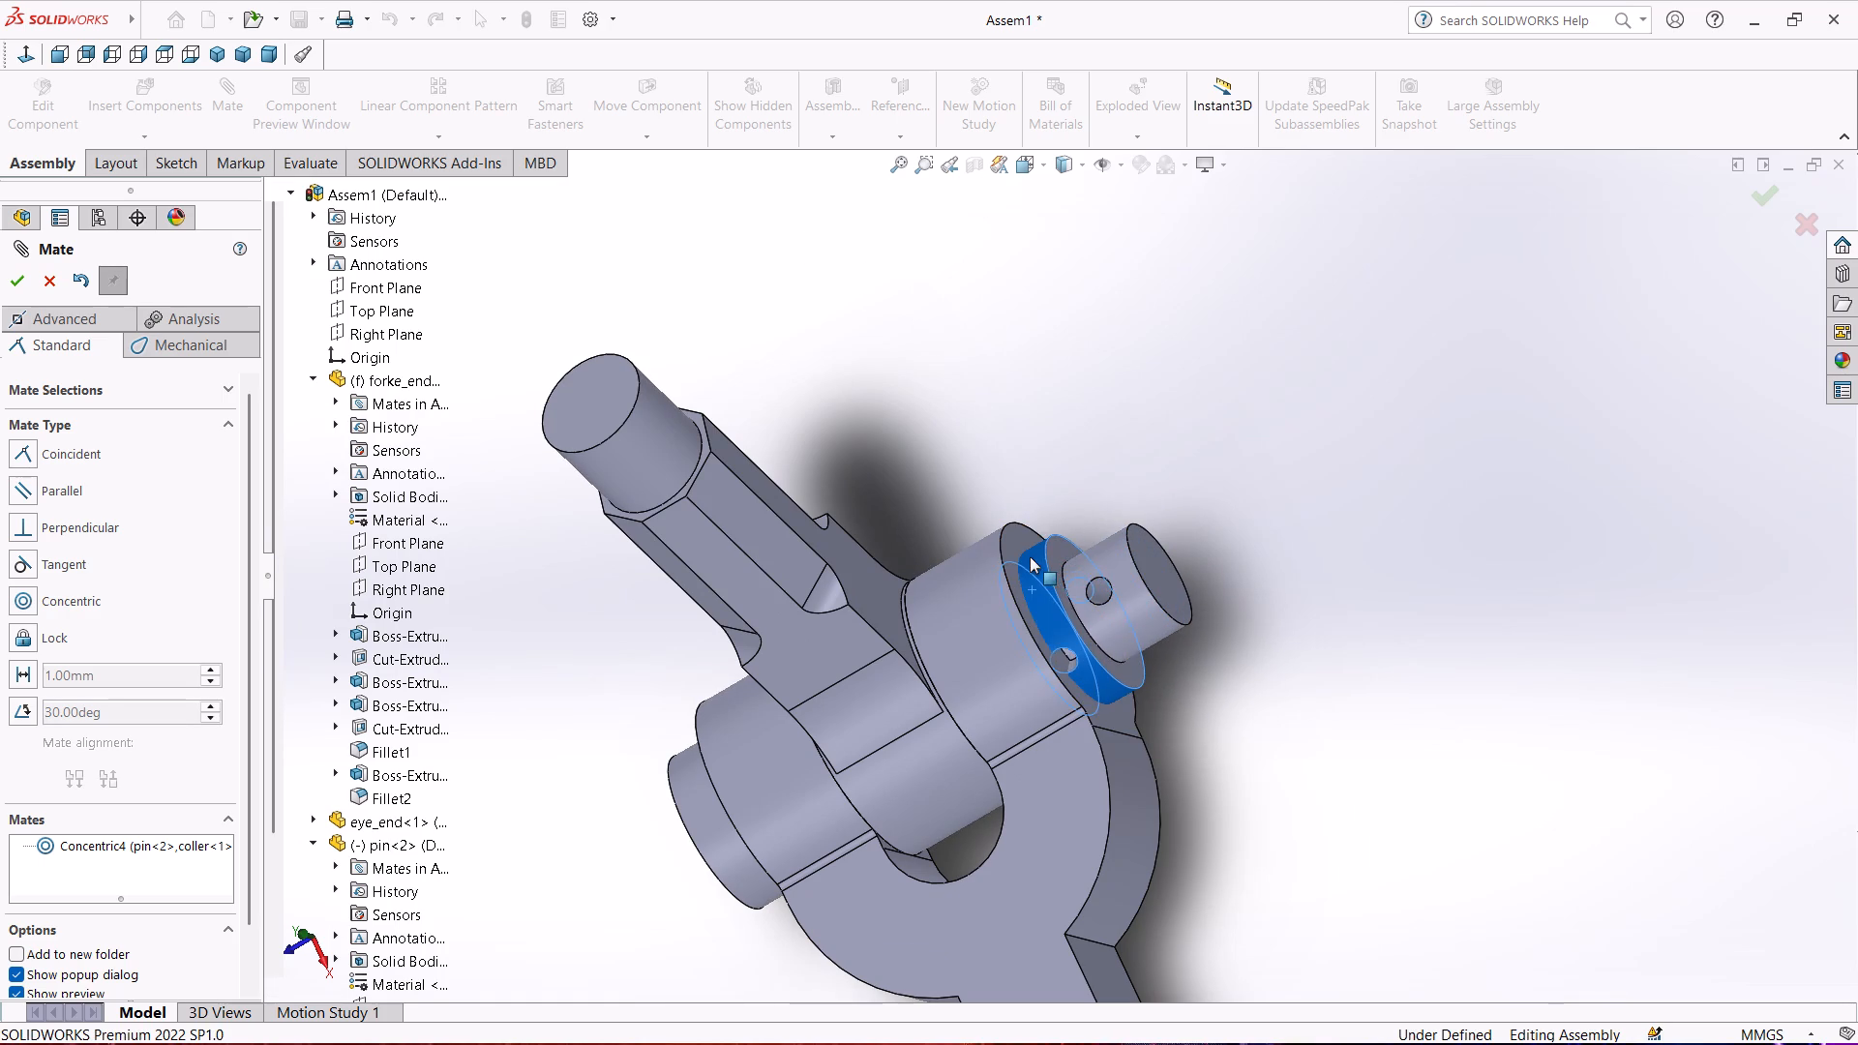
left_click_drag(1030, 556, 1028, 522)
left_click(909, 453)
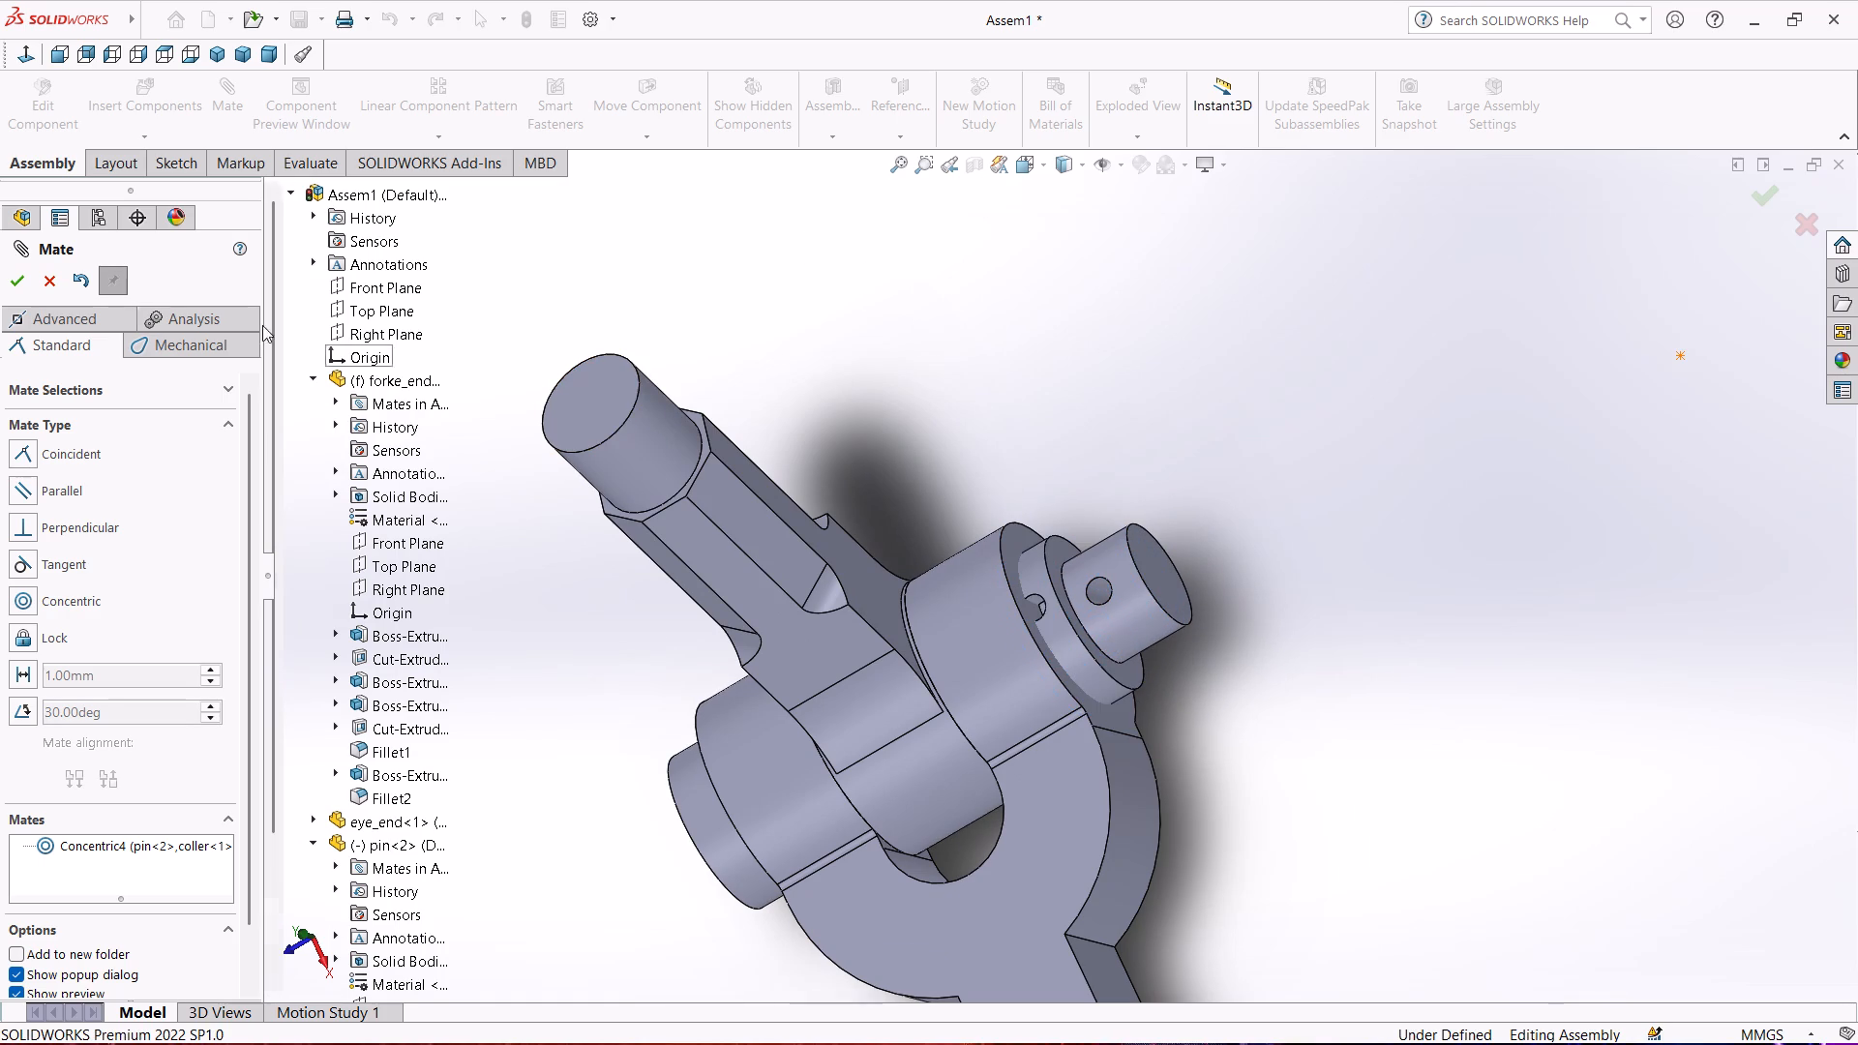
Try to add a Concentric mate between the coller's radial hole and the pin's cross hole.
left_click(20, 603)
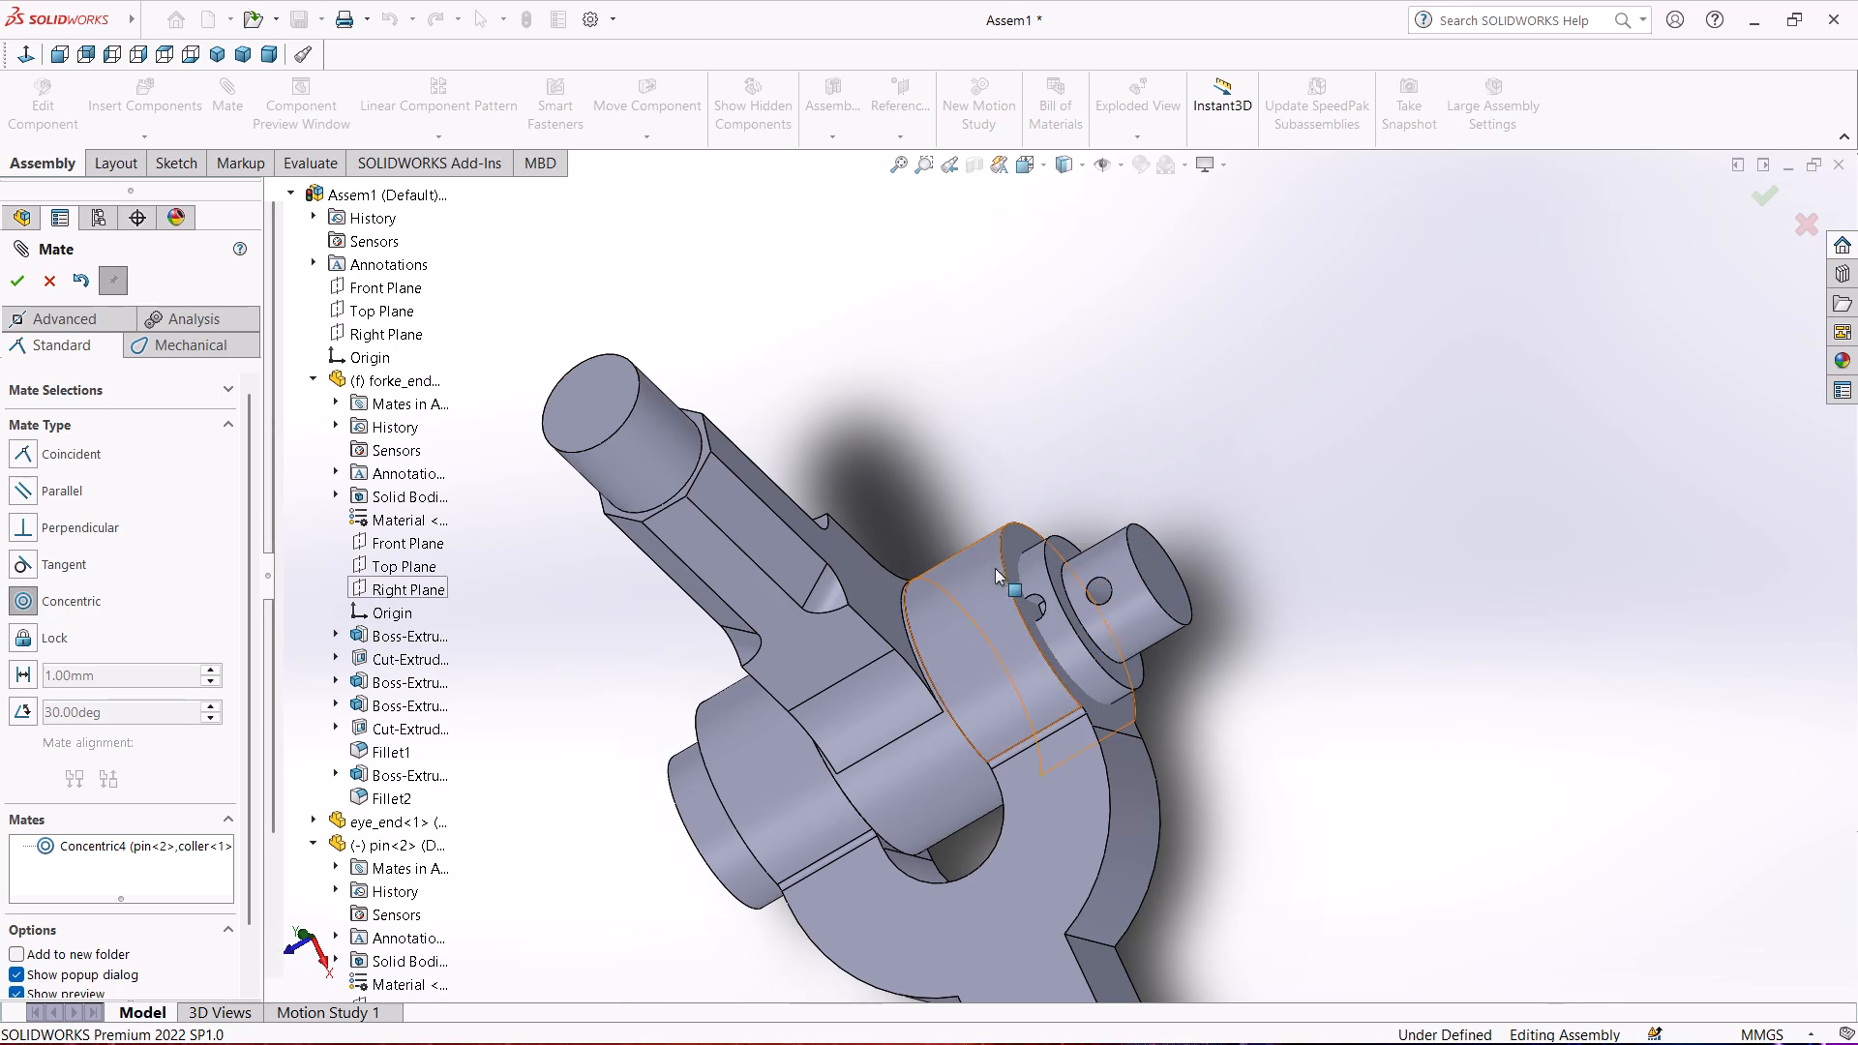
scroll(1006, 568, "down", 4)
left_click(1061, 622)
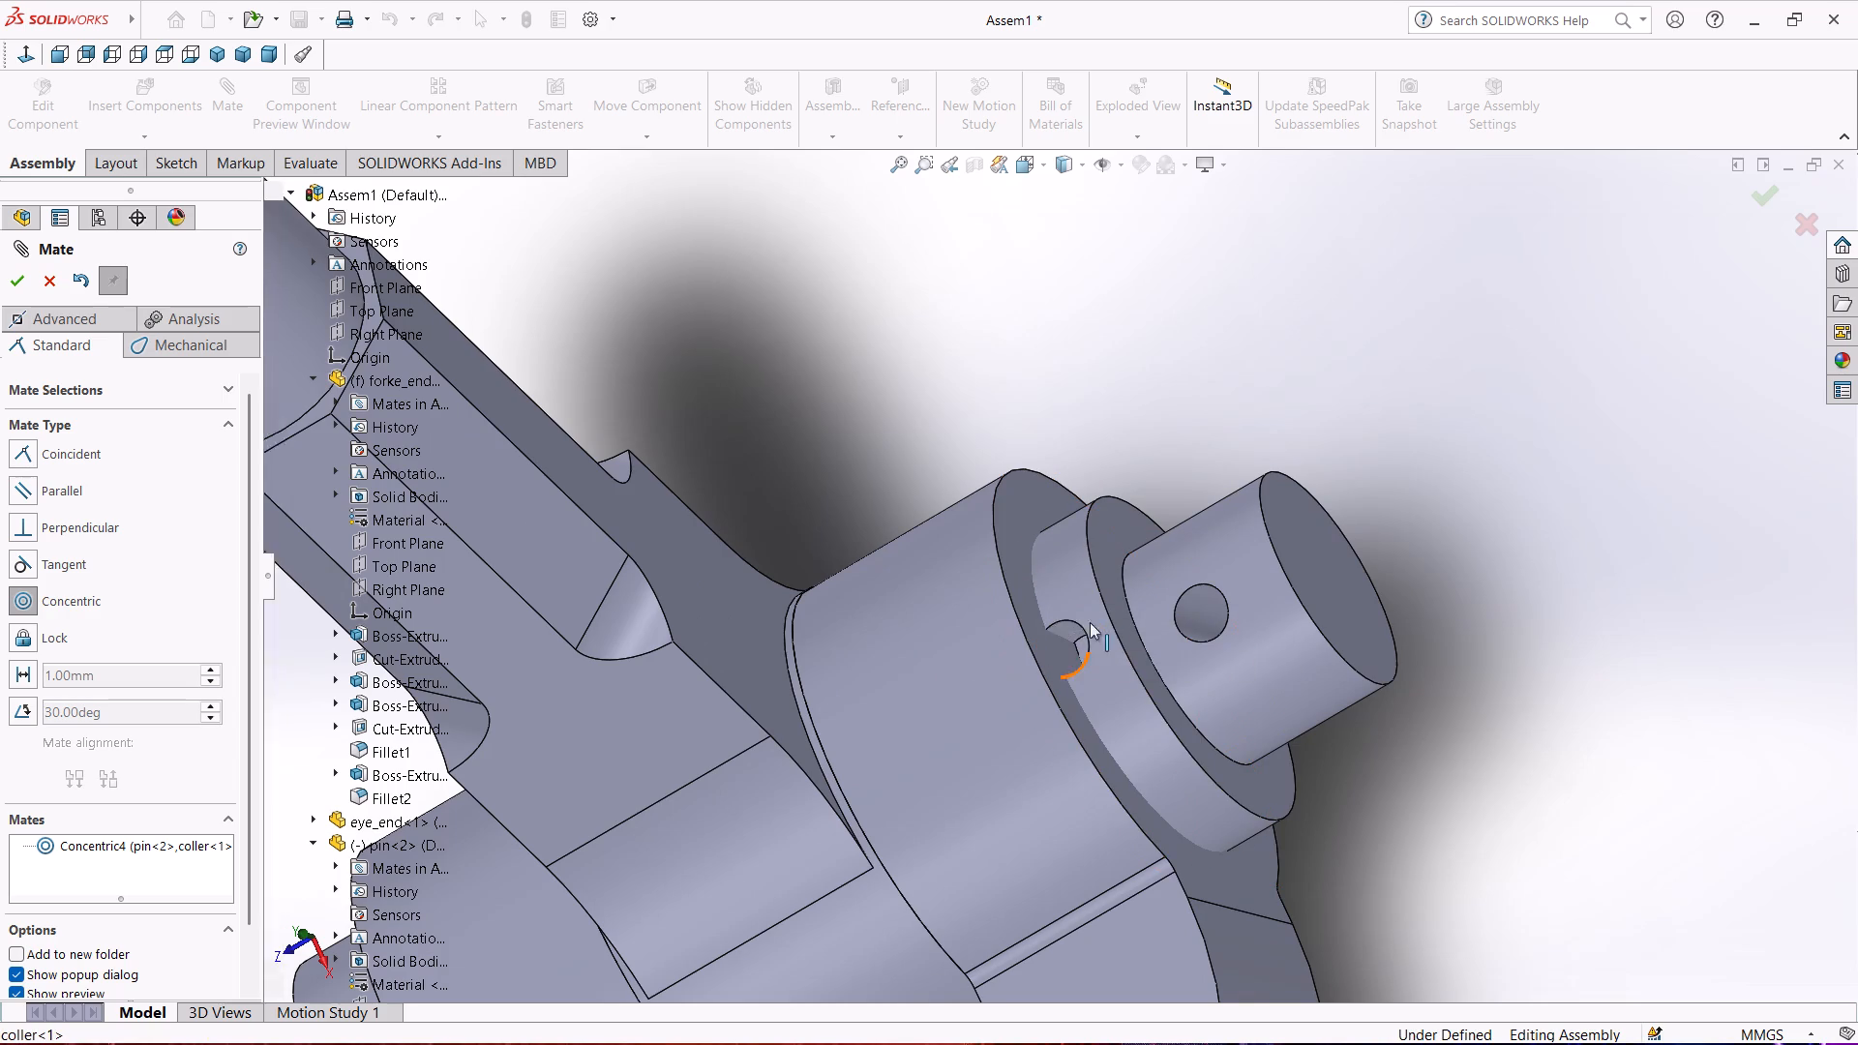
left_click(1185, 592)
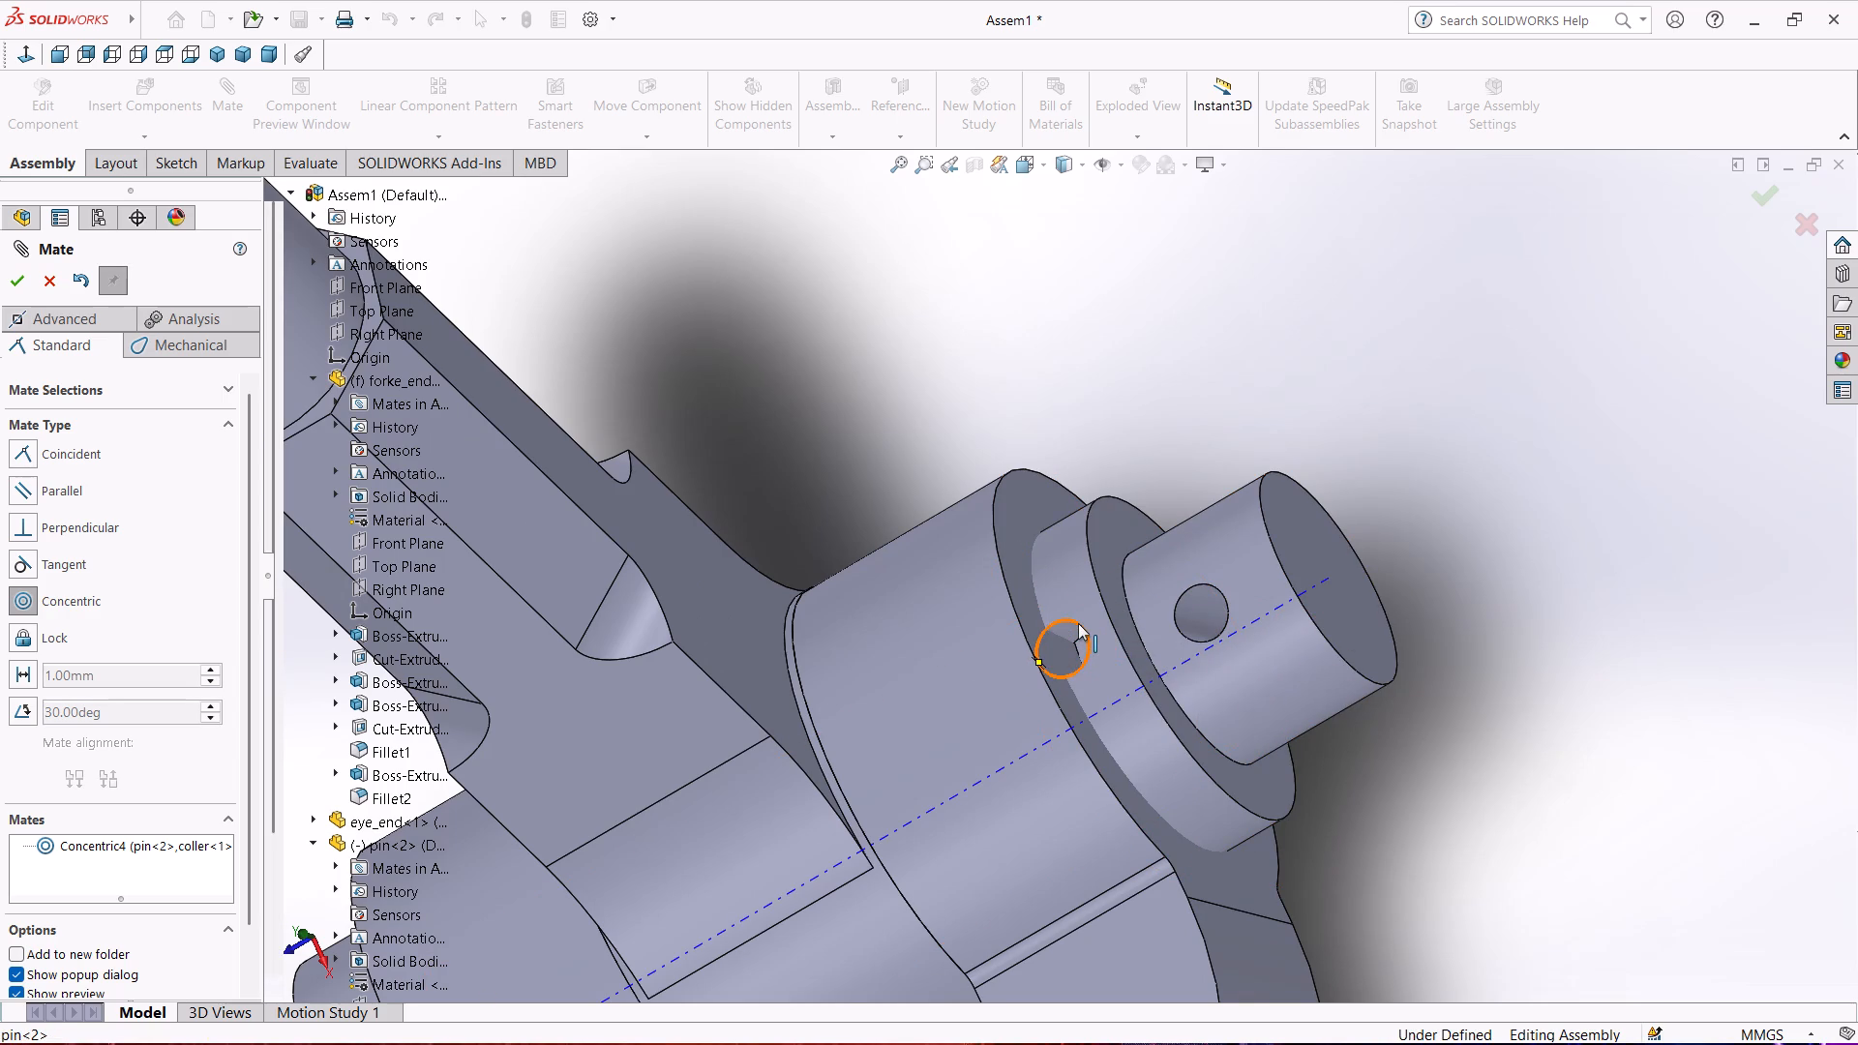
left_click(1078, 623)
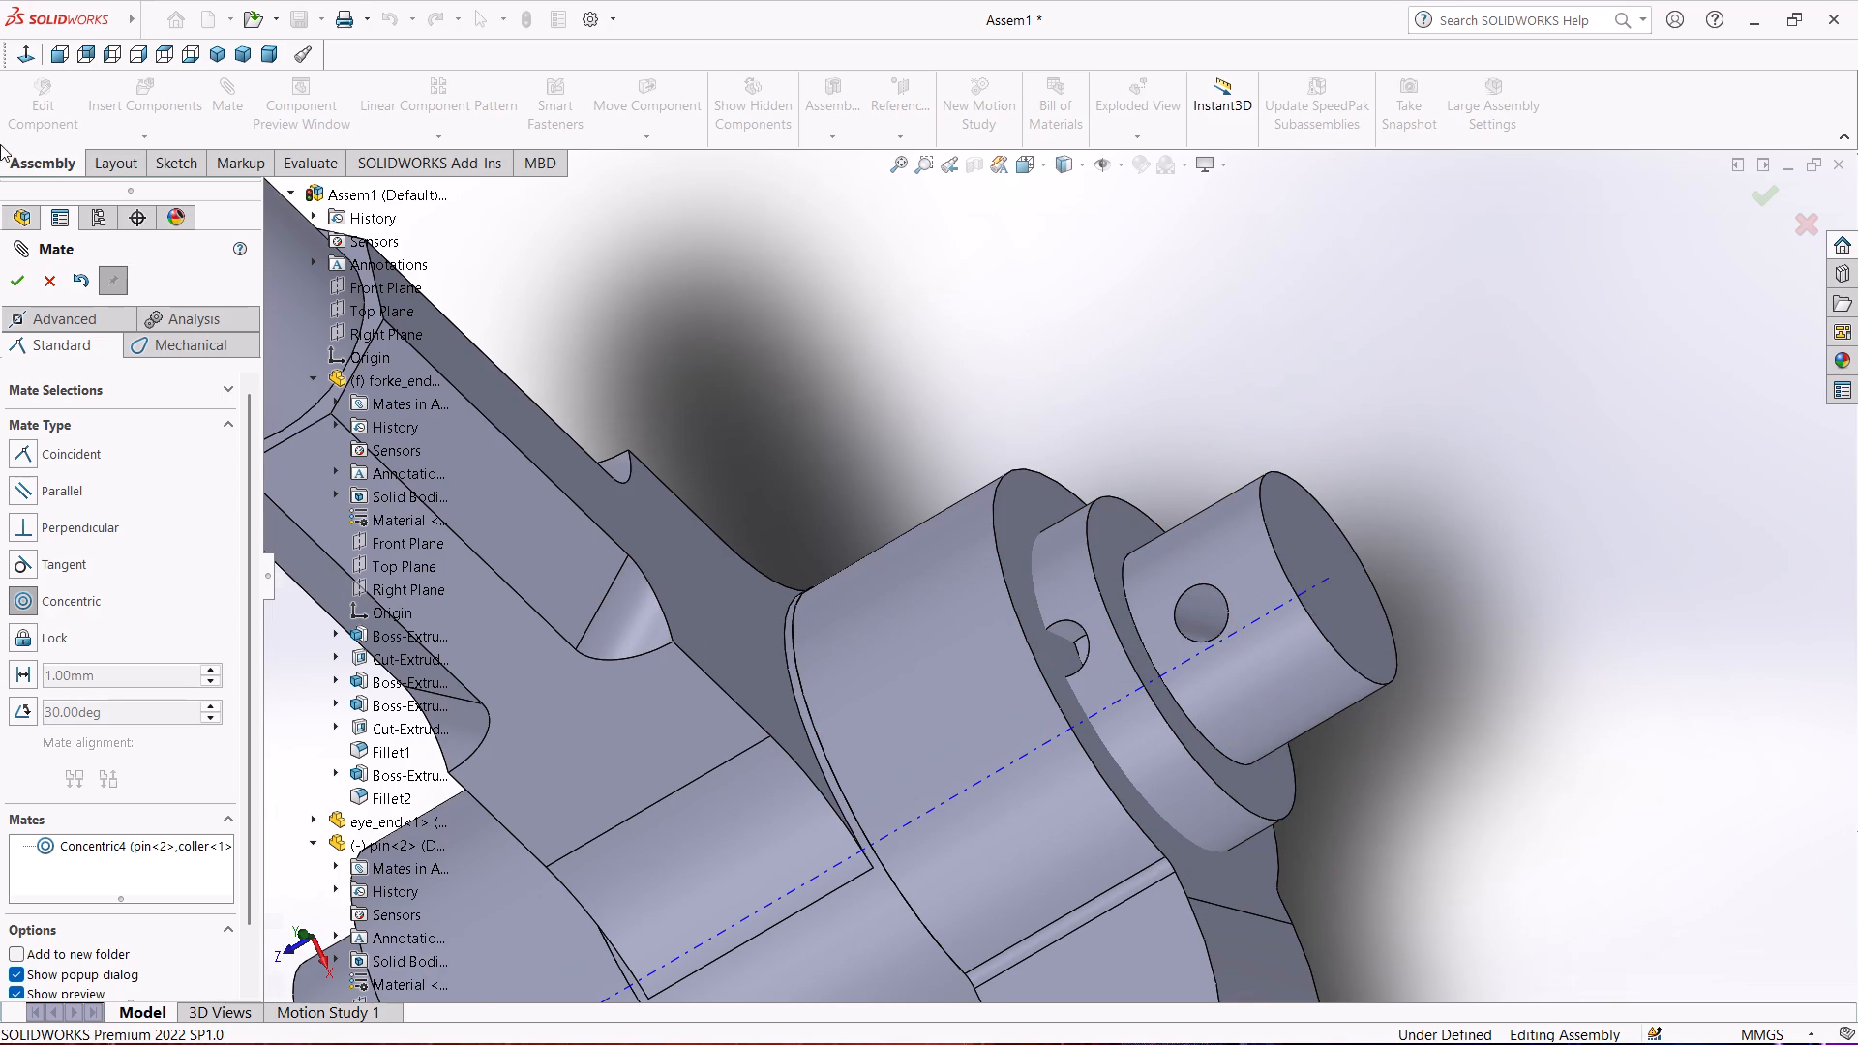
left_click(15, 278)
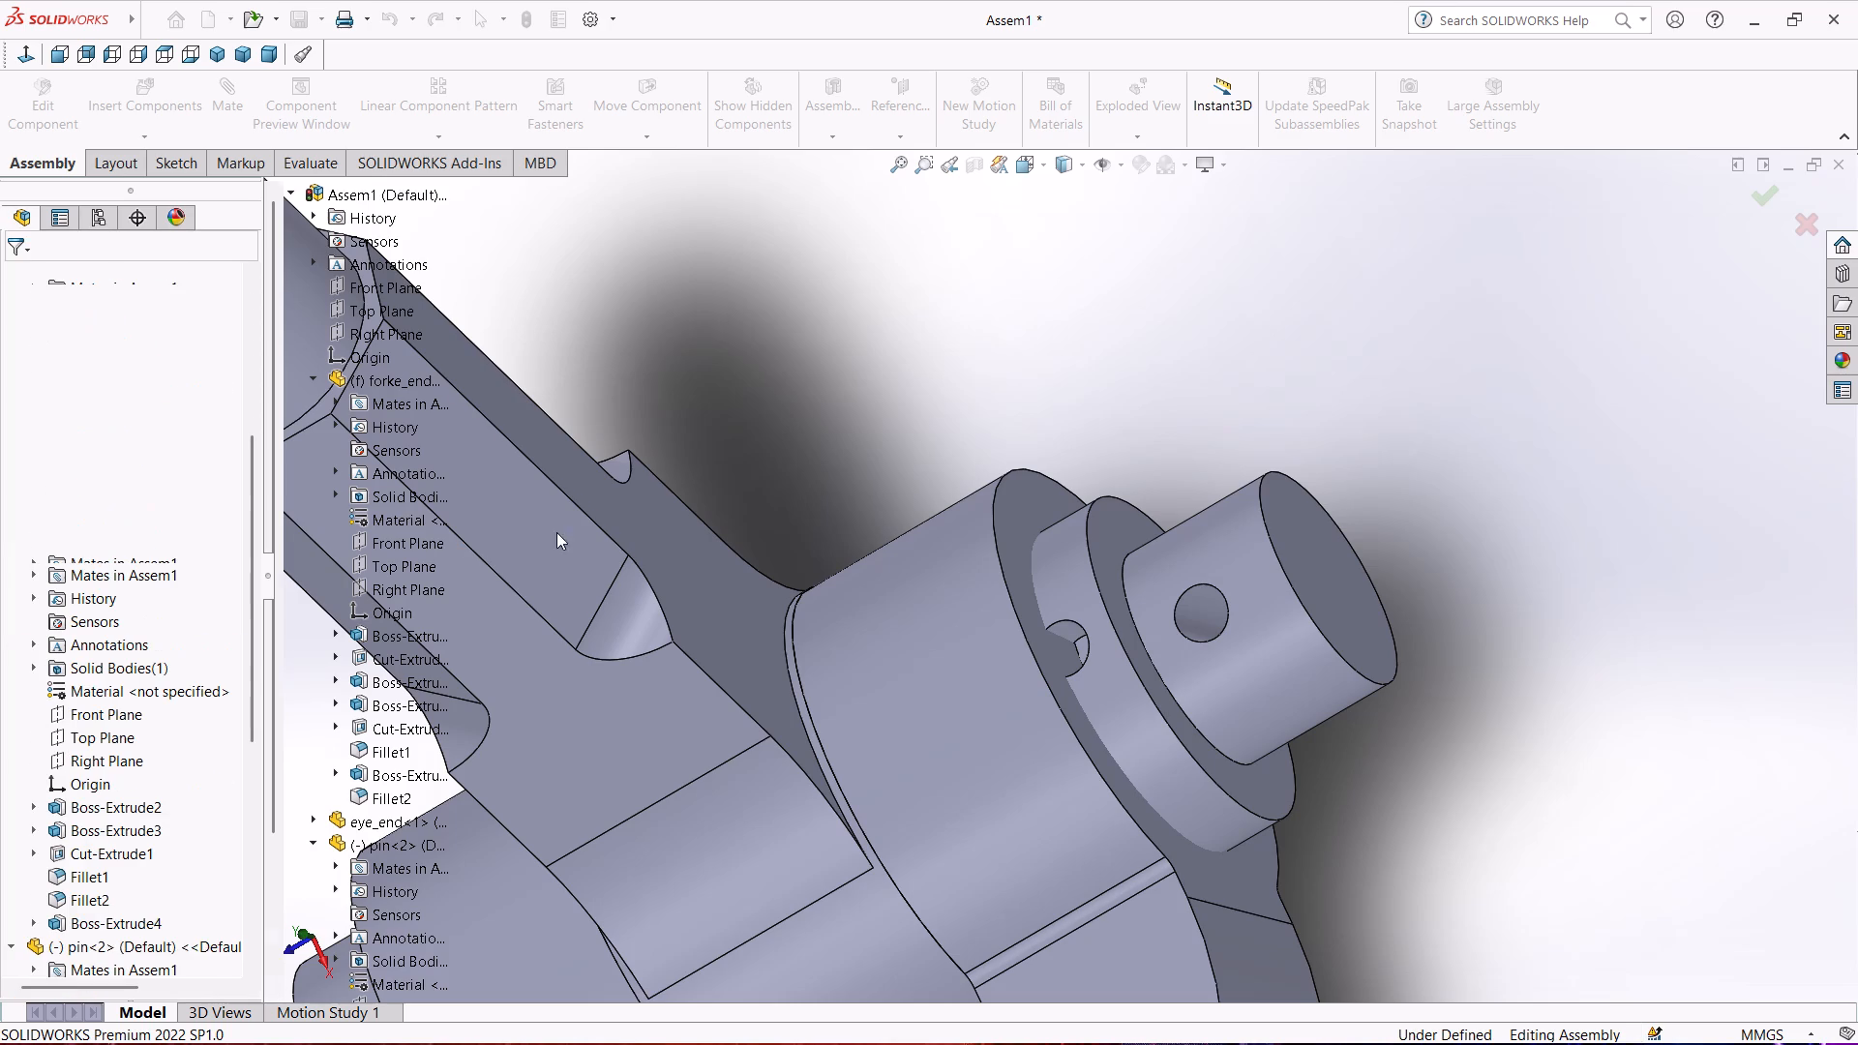
Turn the coller and slide it out past the pin's shank end, leaving the pin's cross hole exposed.
left_click_drag(1064, 594, 1105, 556)
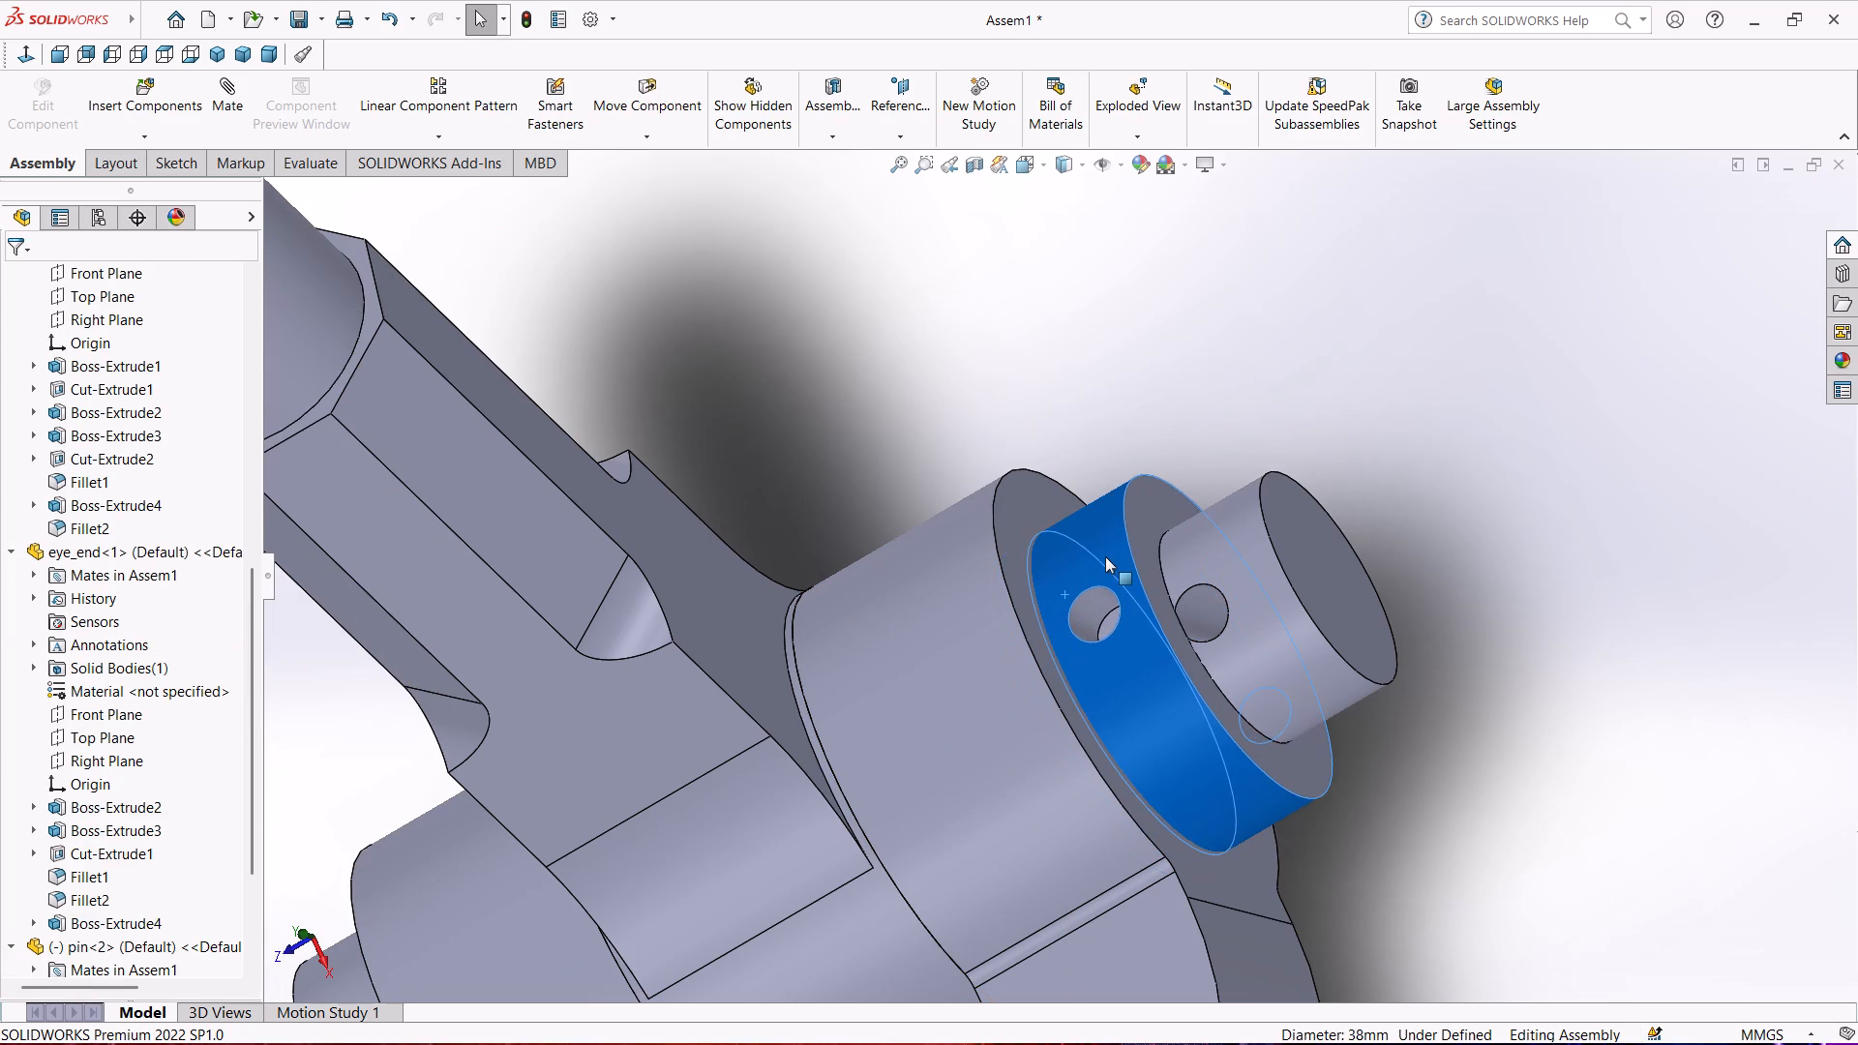
left_click_drag(1105, 556, 1113, 578)
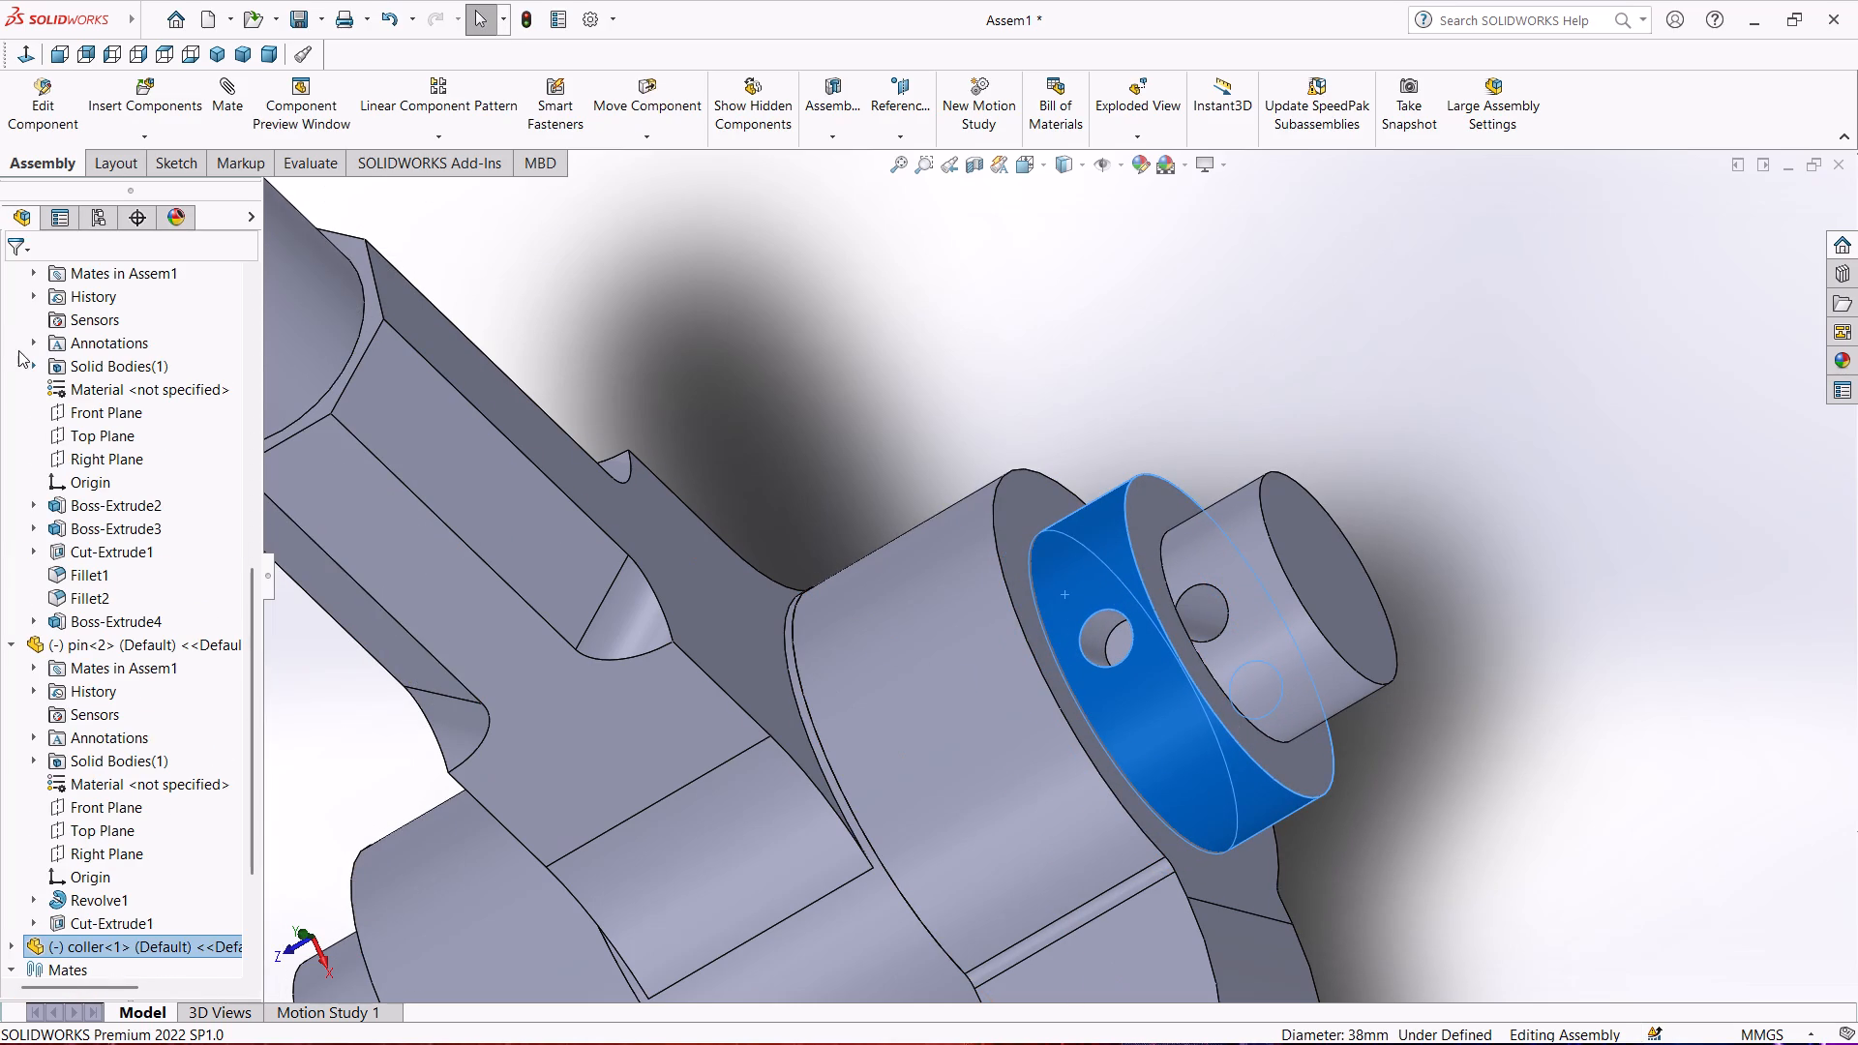
left_click(996, 330)
left_click_drag(1088, 549, 1217, 503)
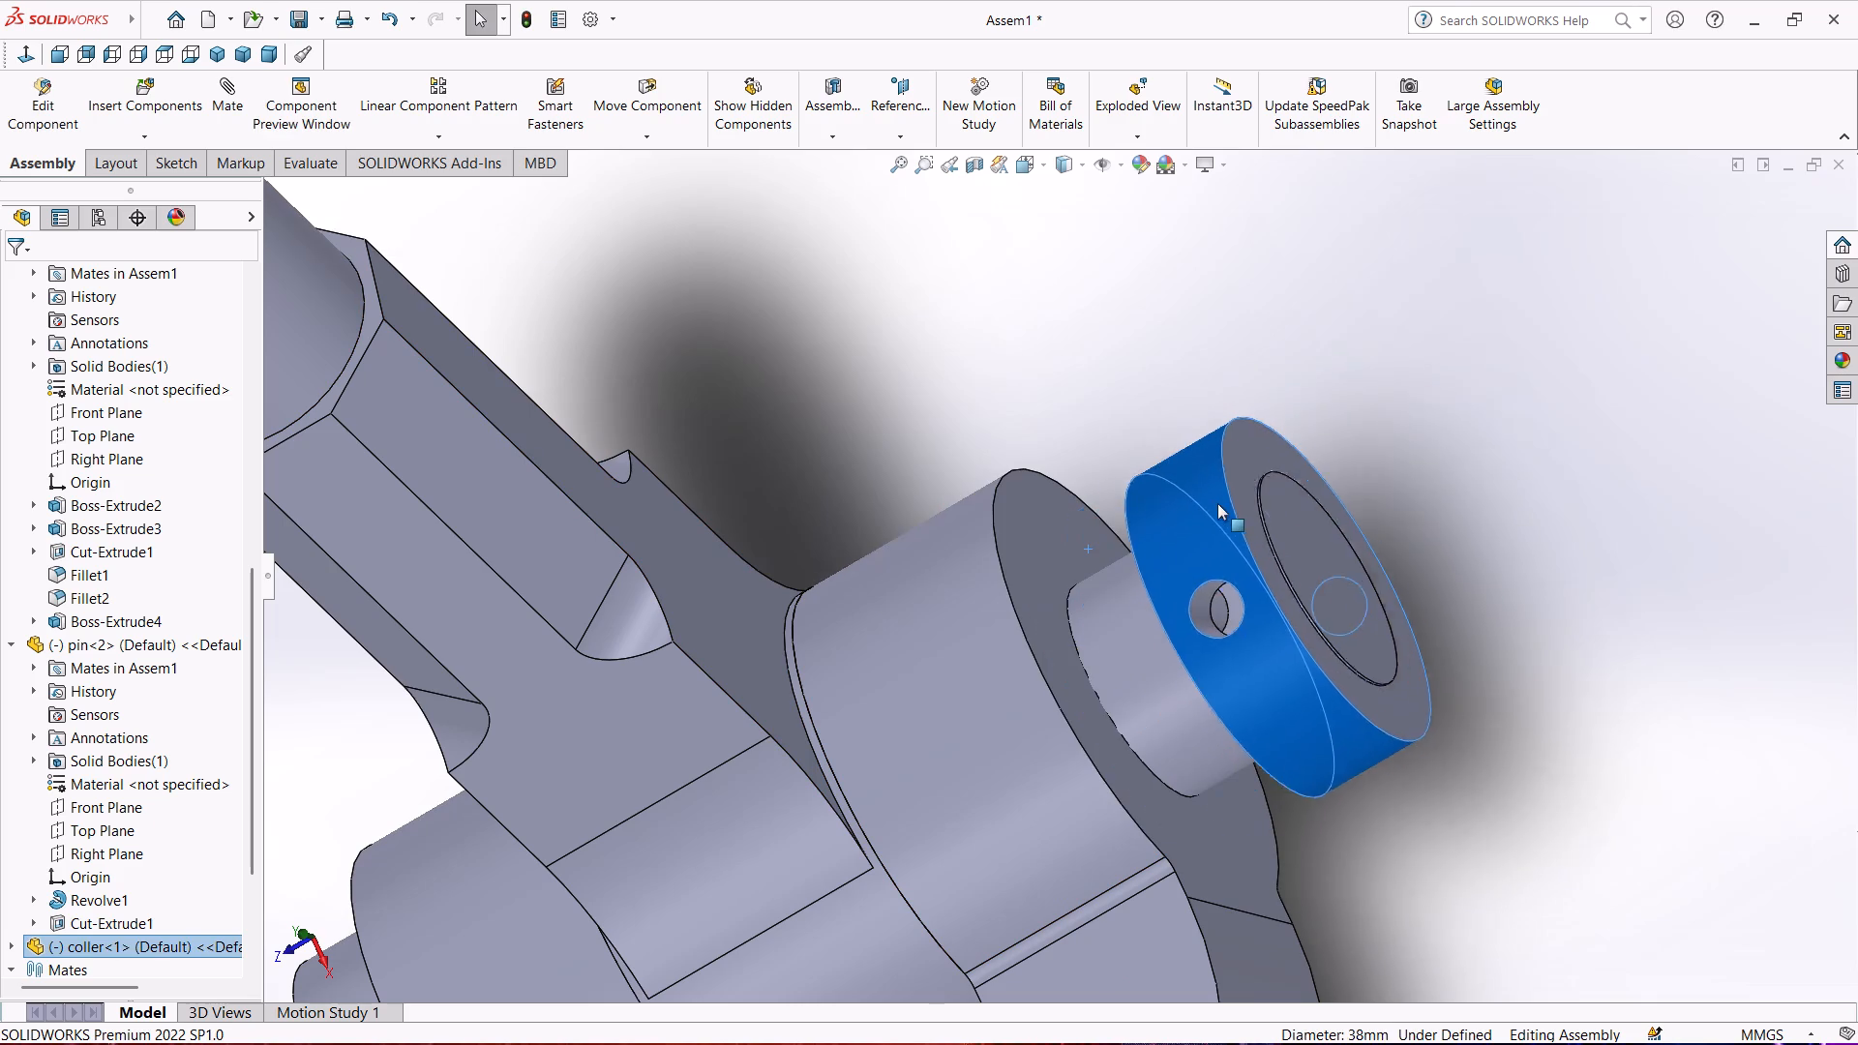
left_click_drag(1217, 503, 1284, 432)
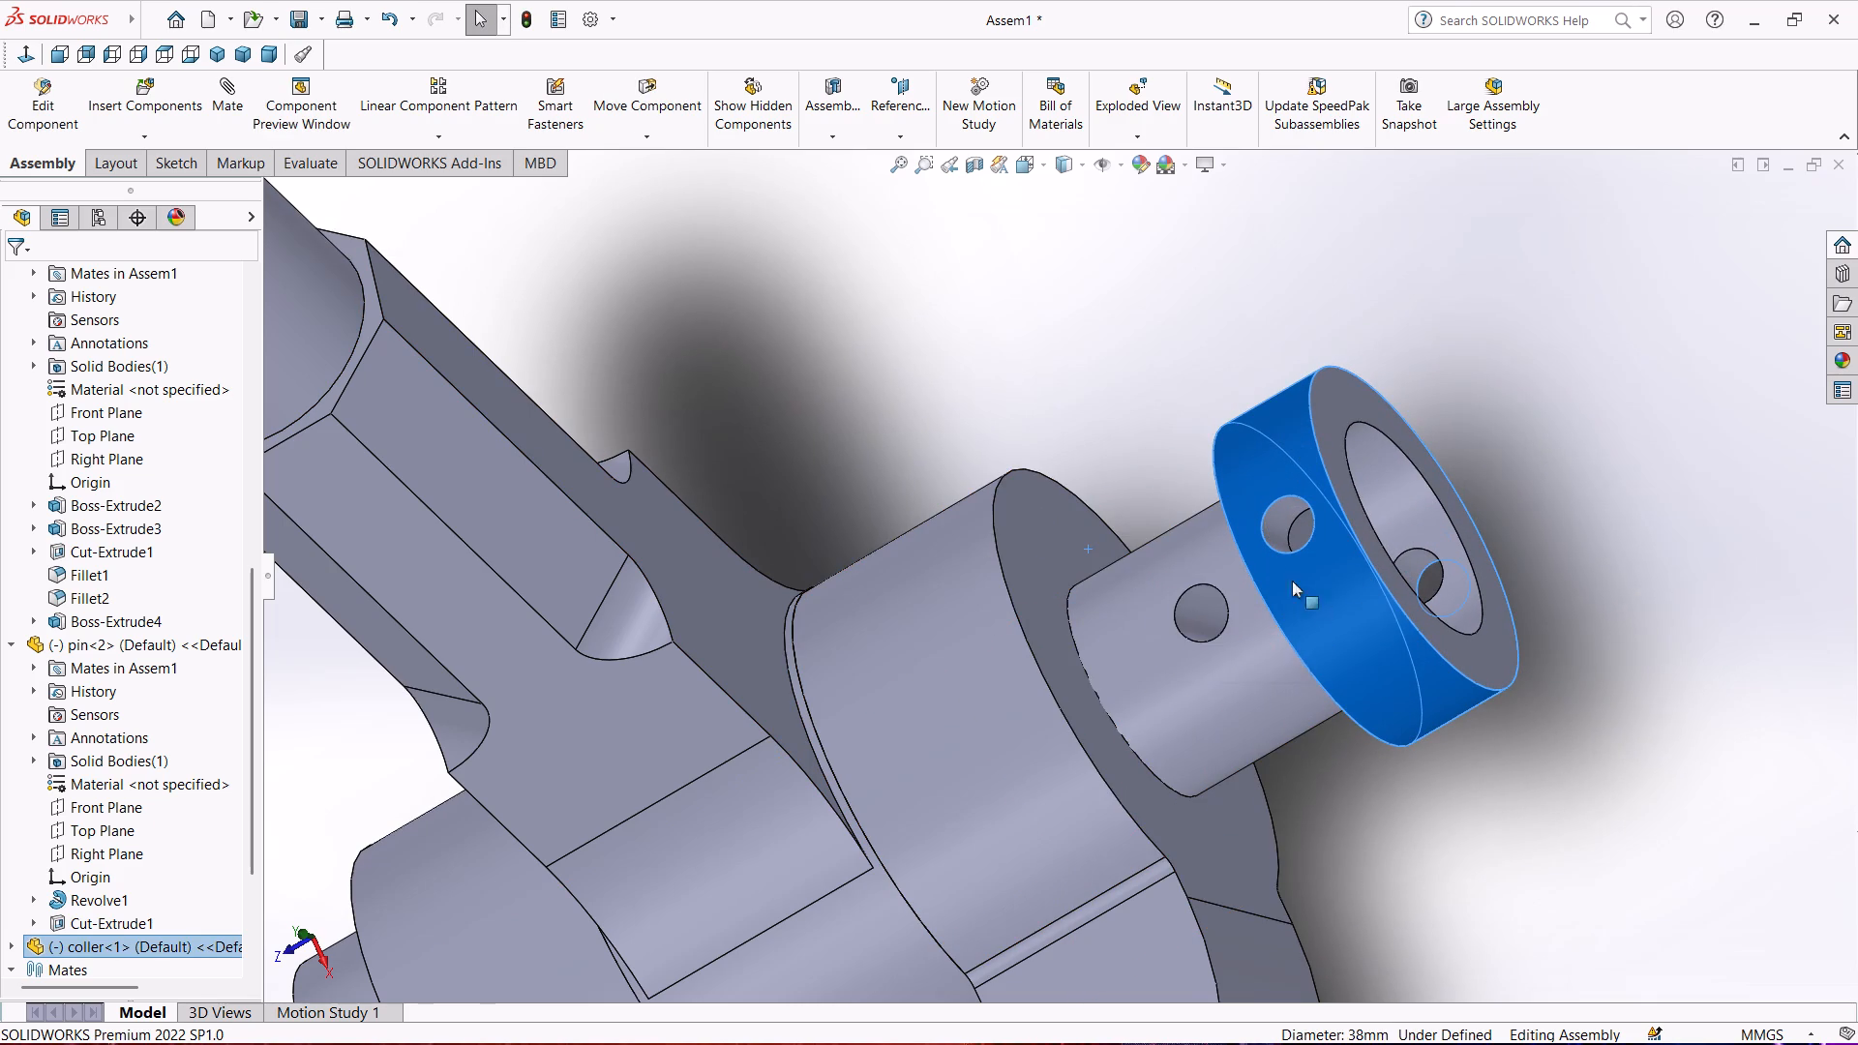
middle_click_drag(1287, 578, 1122, 734)
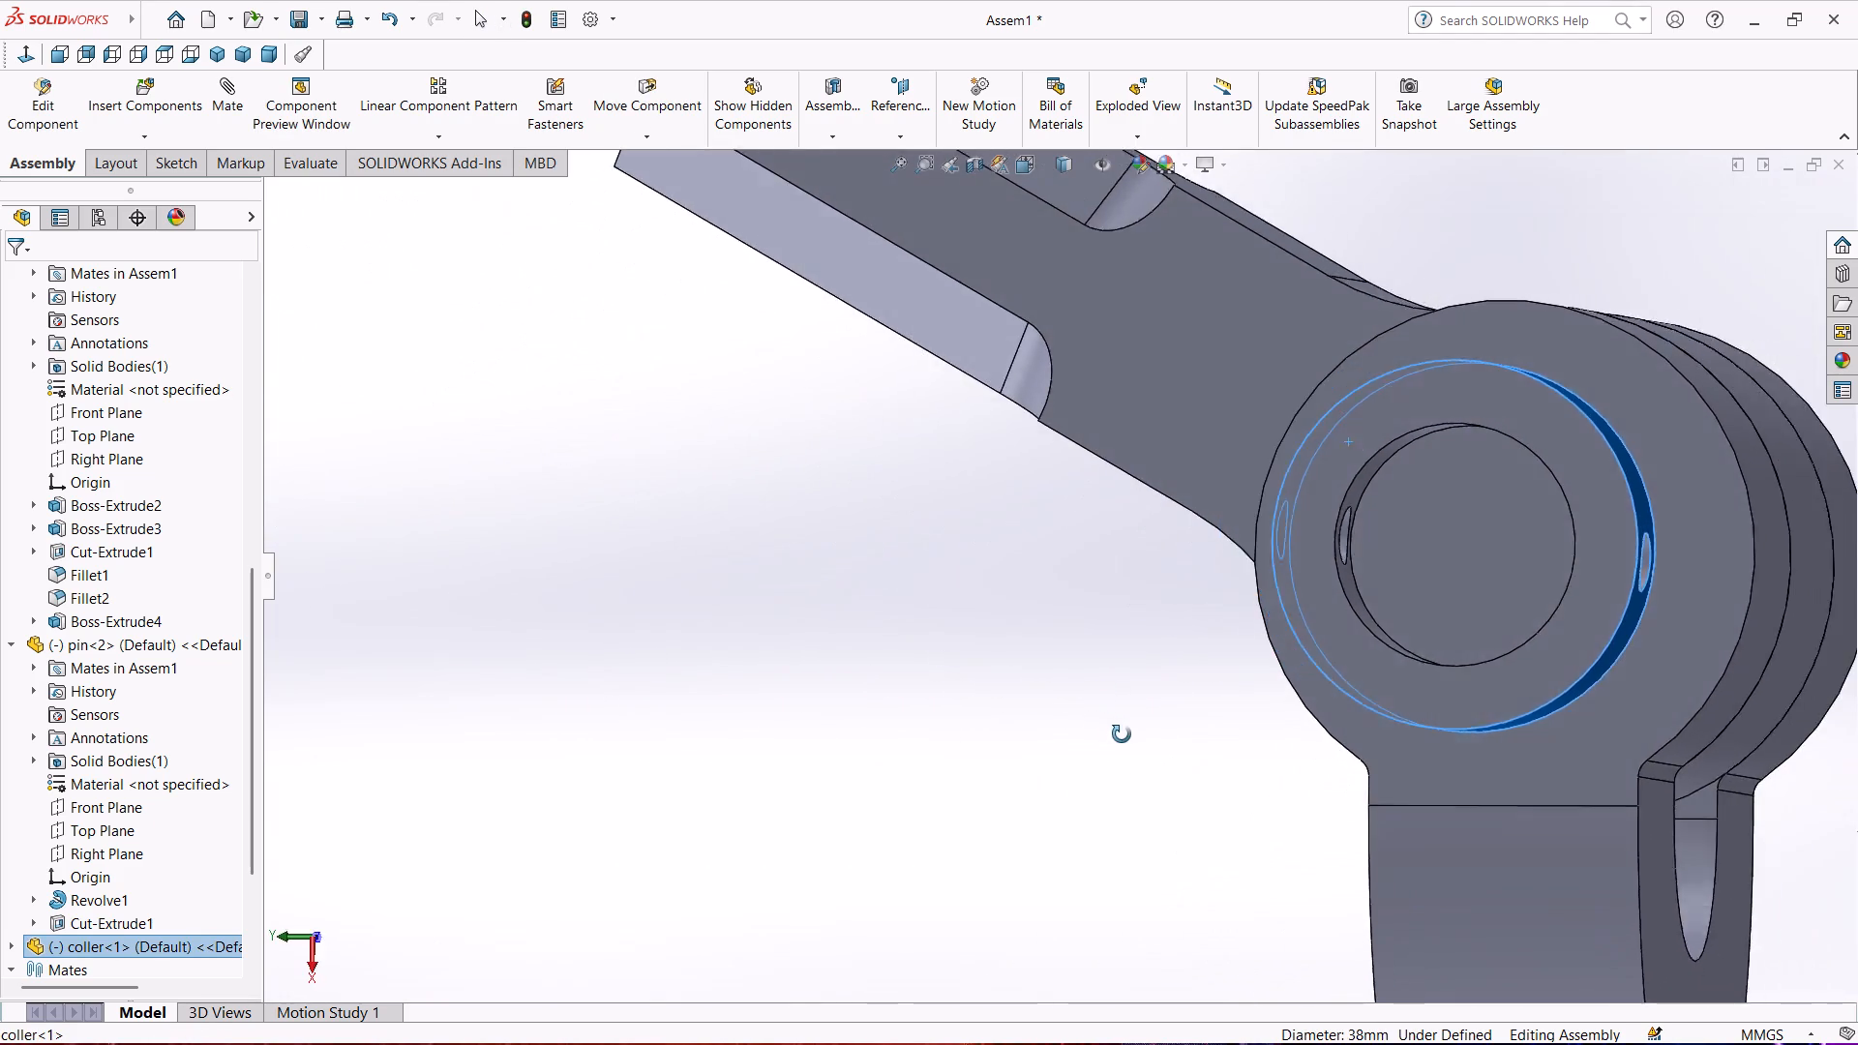
middle_click_drag(1122, 734, 1358, 687)
scroll(1133, 736, "down", 1)
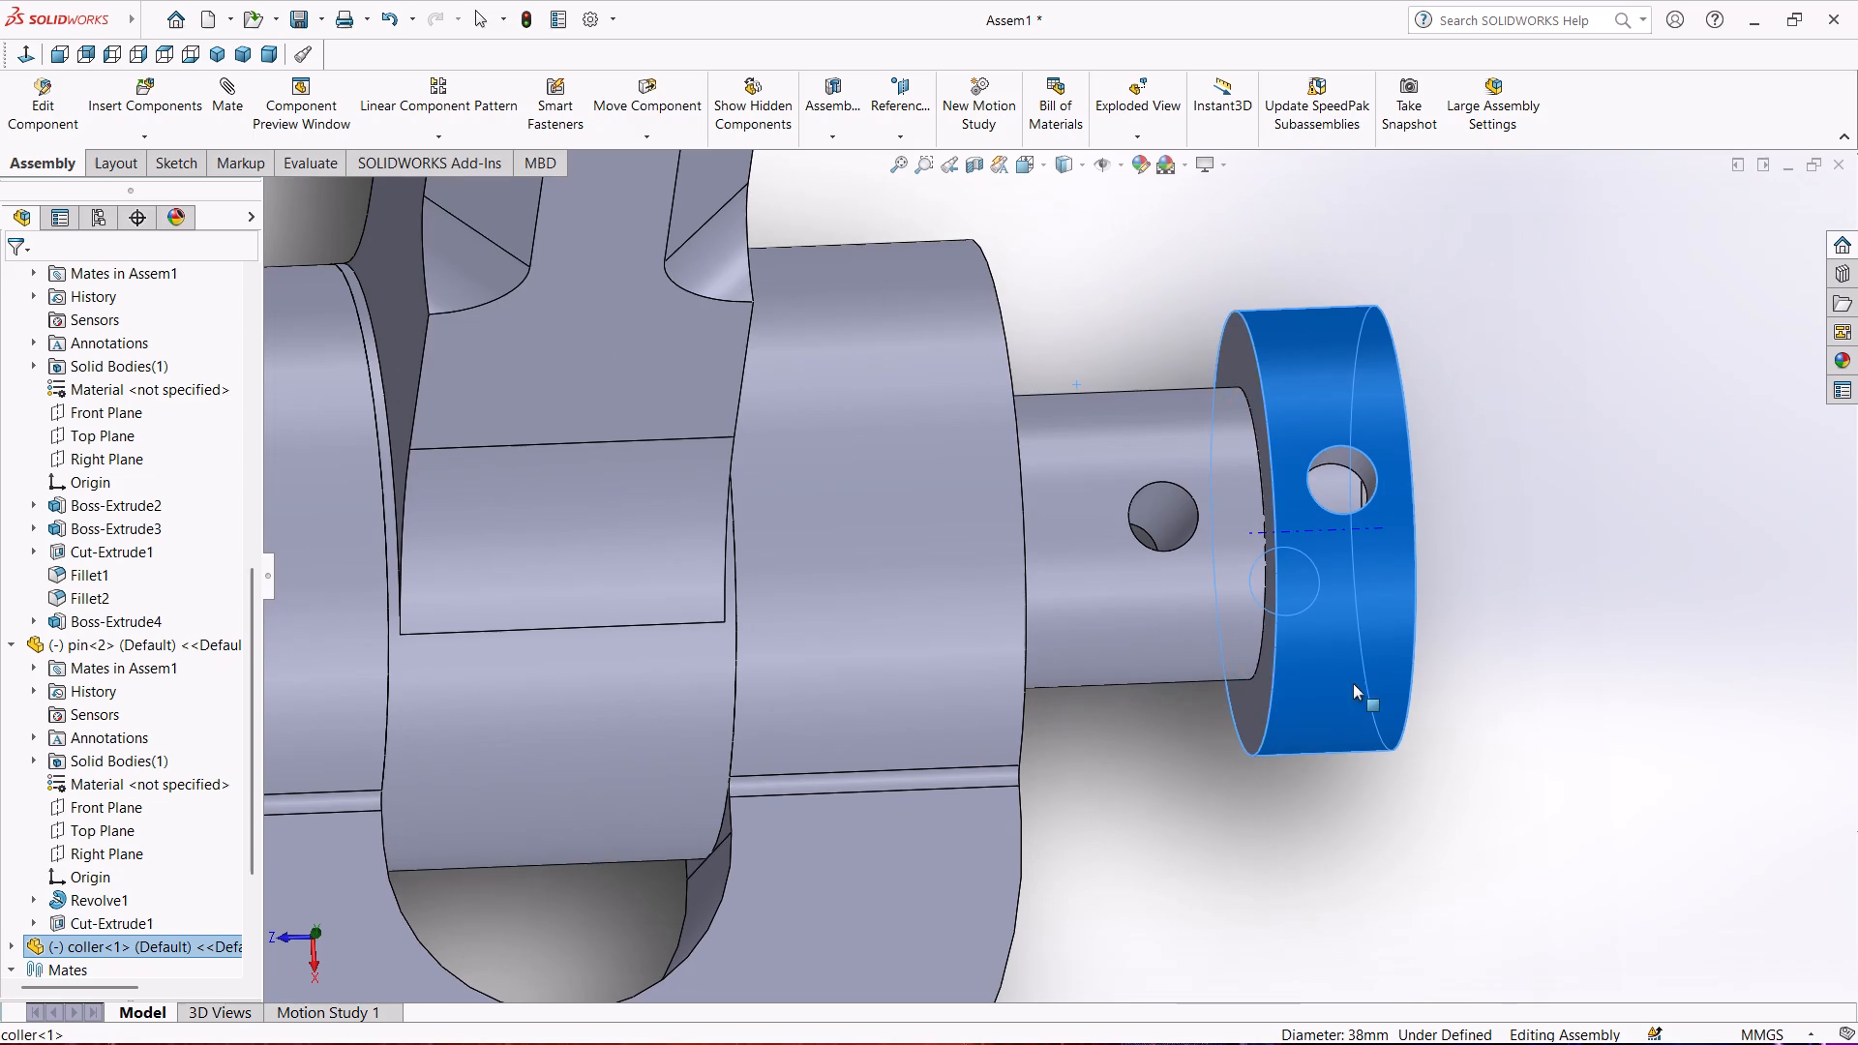
Add a Concentric mate between the pin's cross hole and the coller's radial hole, then finish mating.
left_click(236, 95)
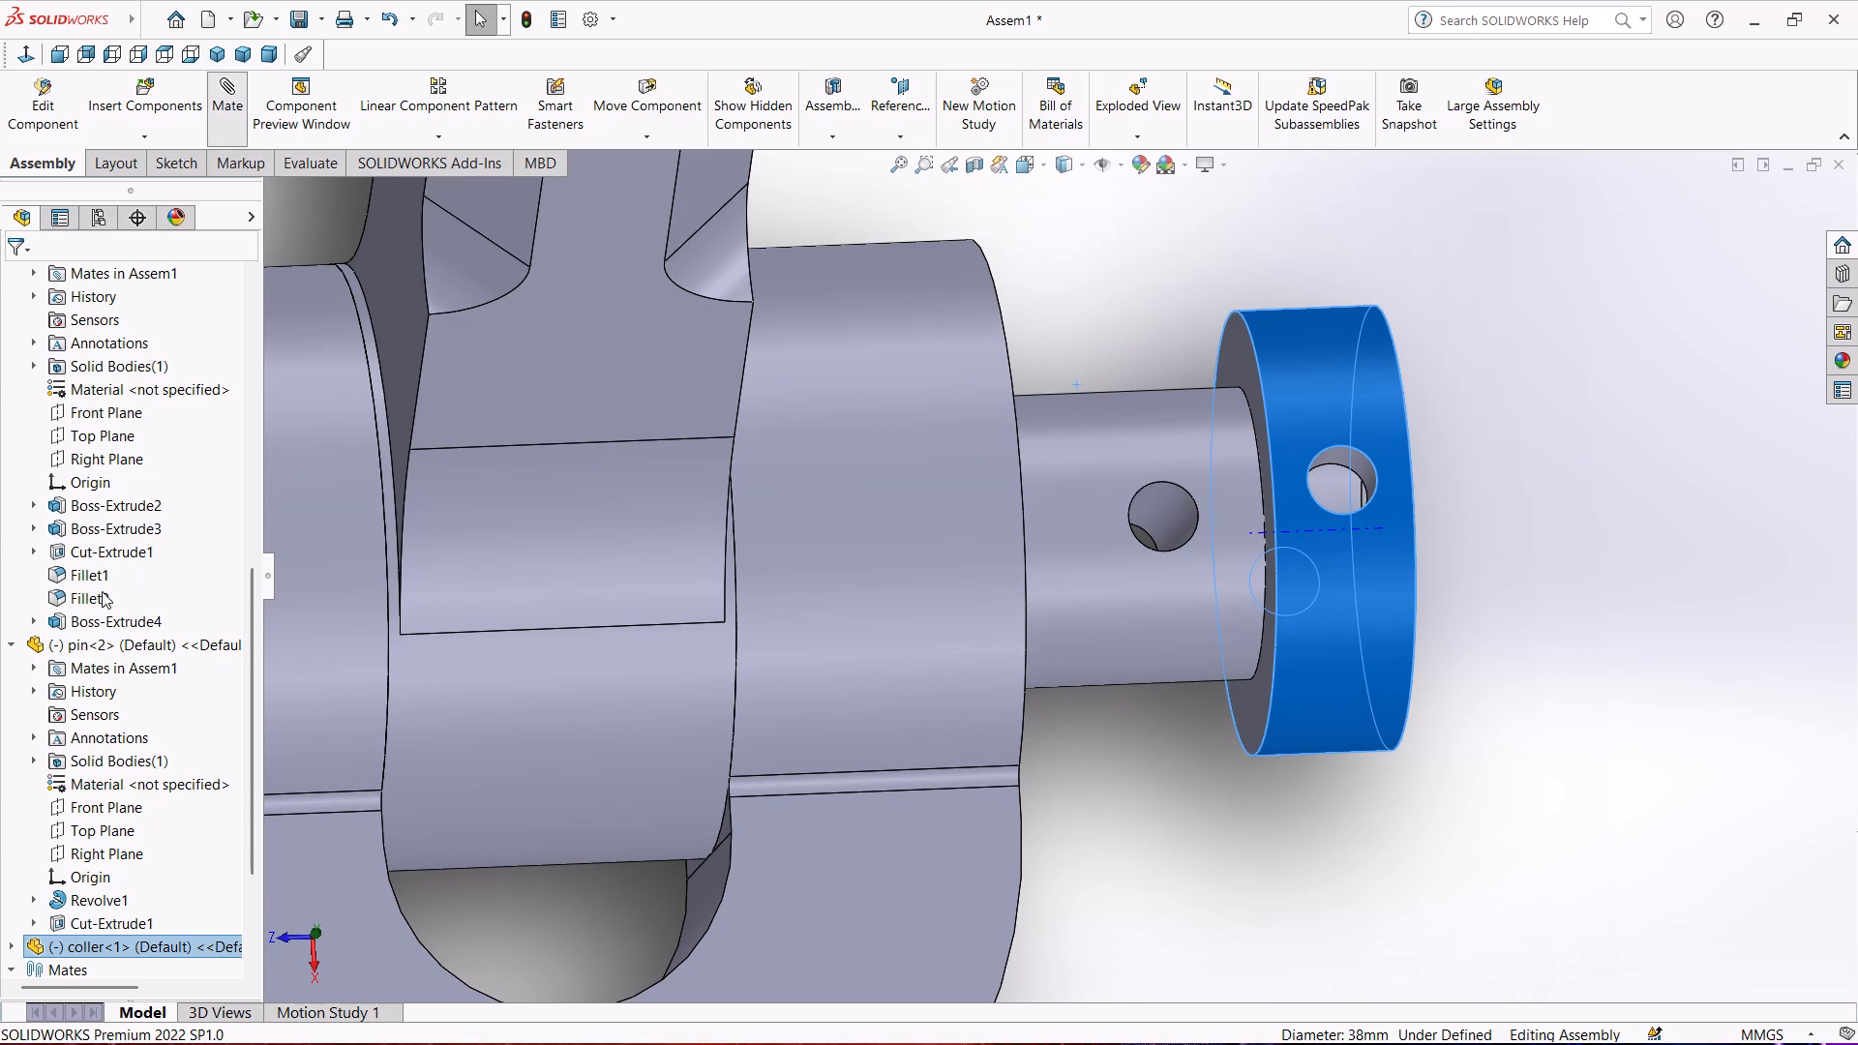
left_click(1326, 389)
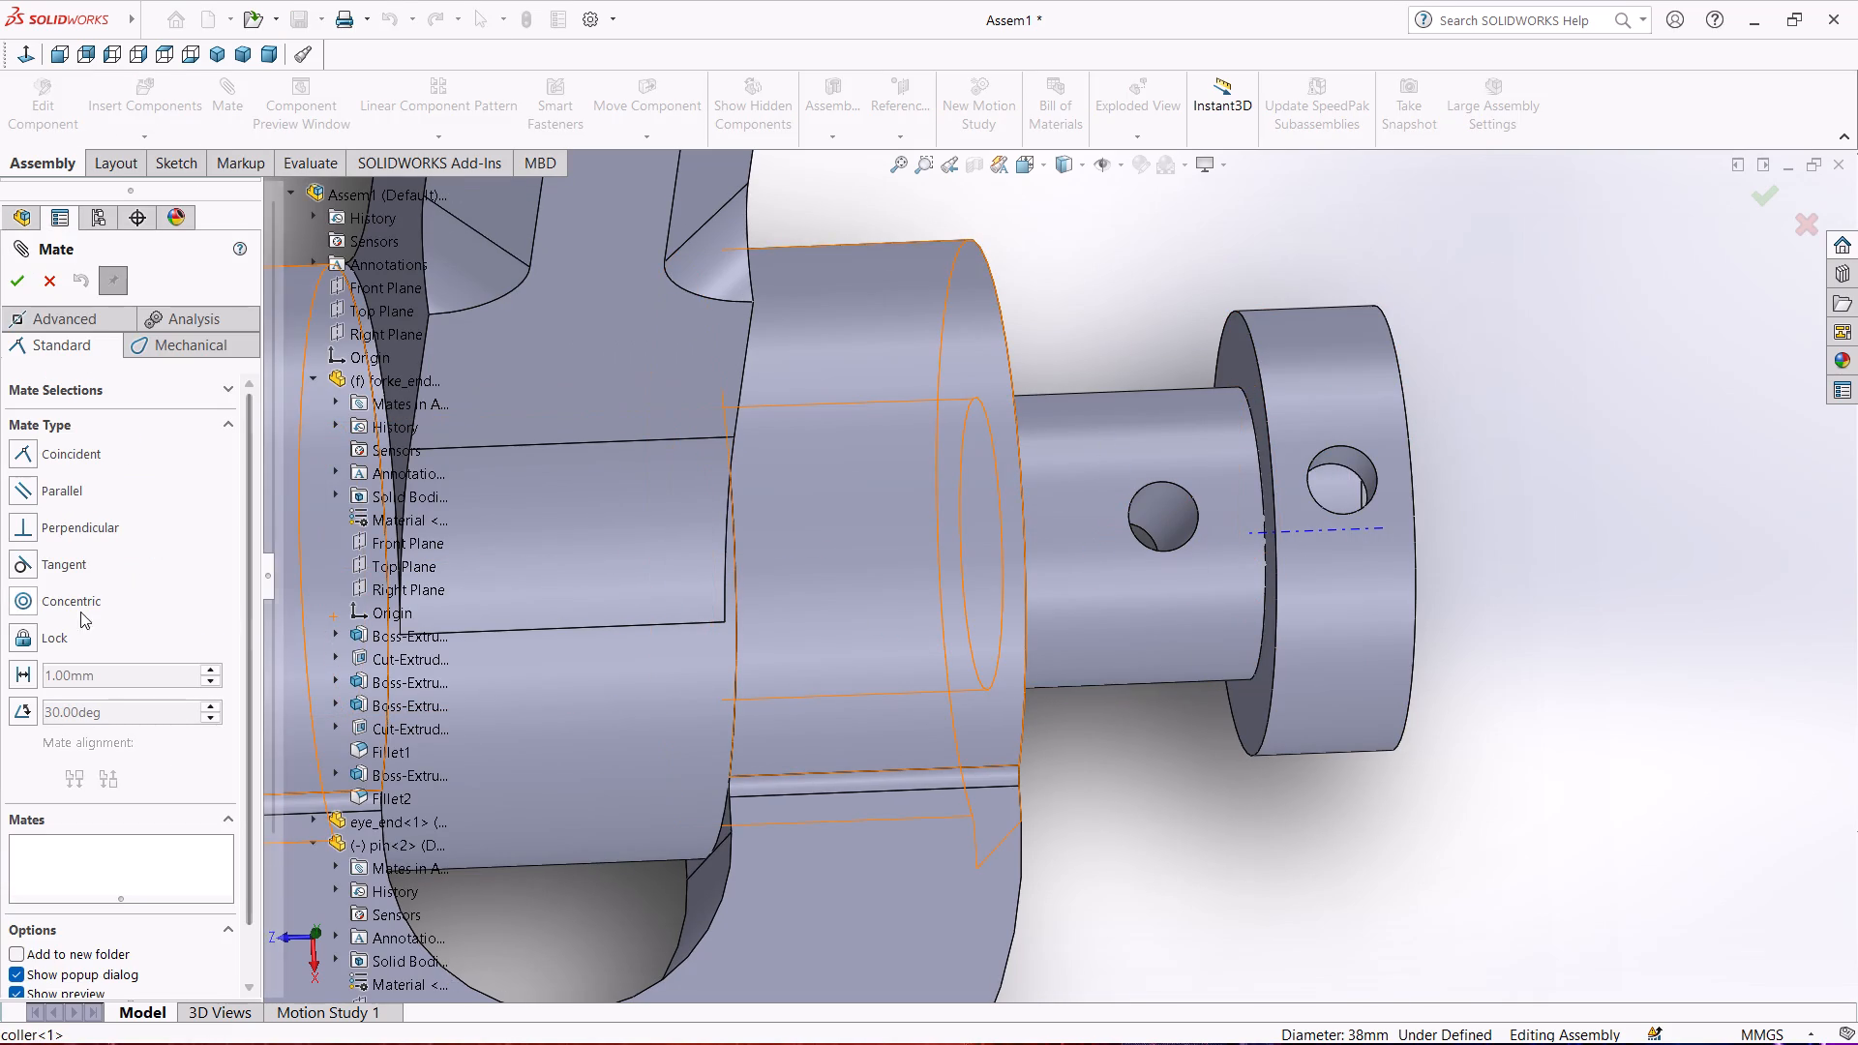
left_click(10, 607)
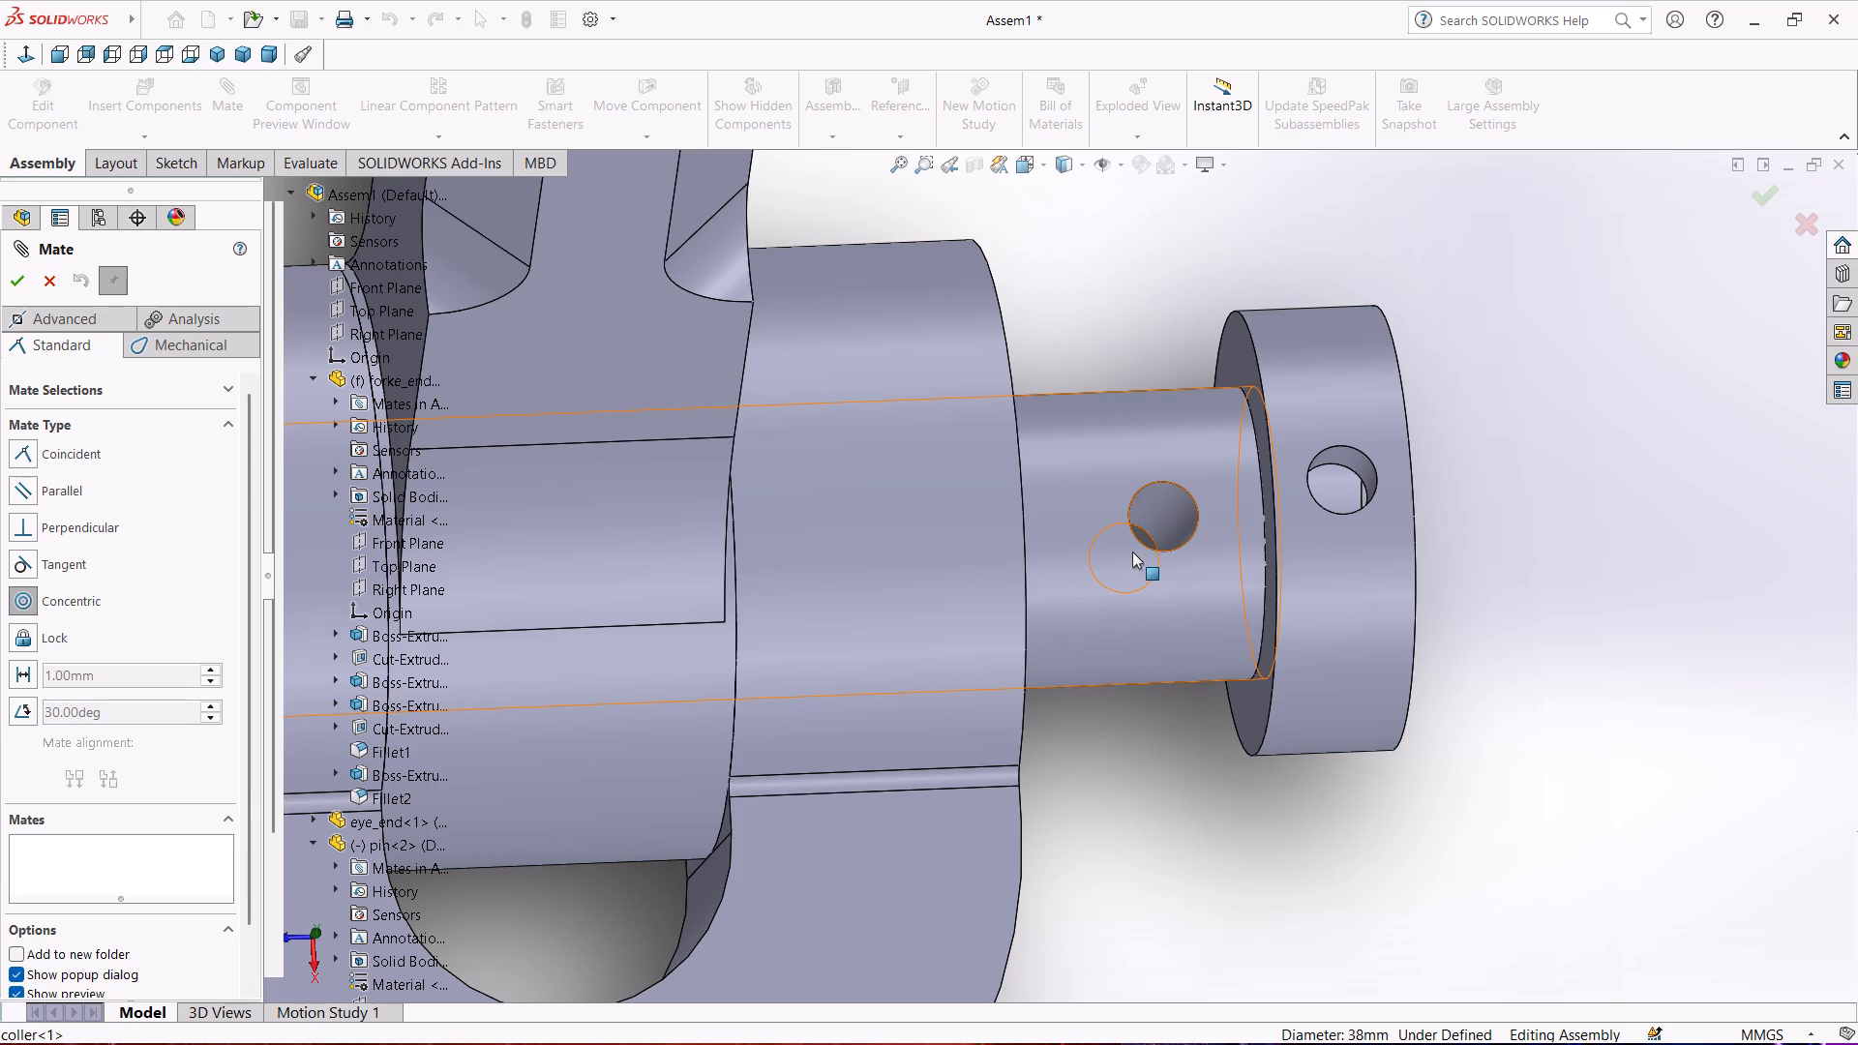
left_click(1140, 544)
left_click(1162, 514)
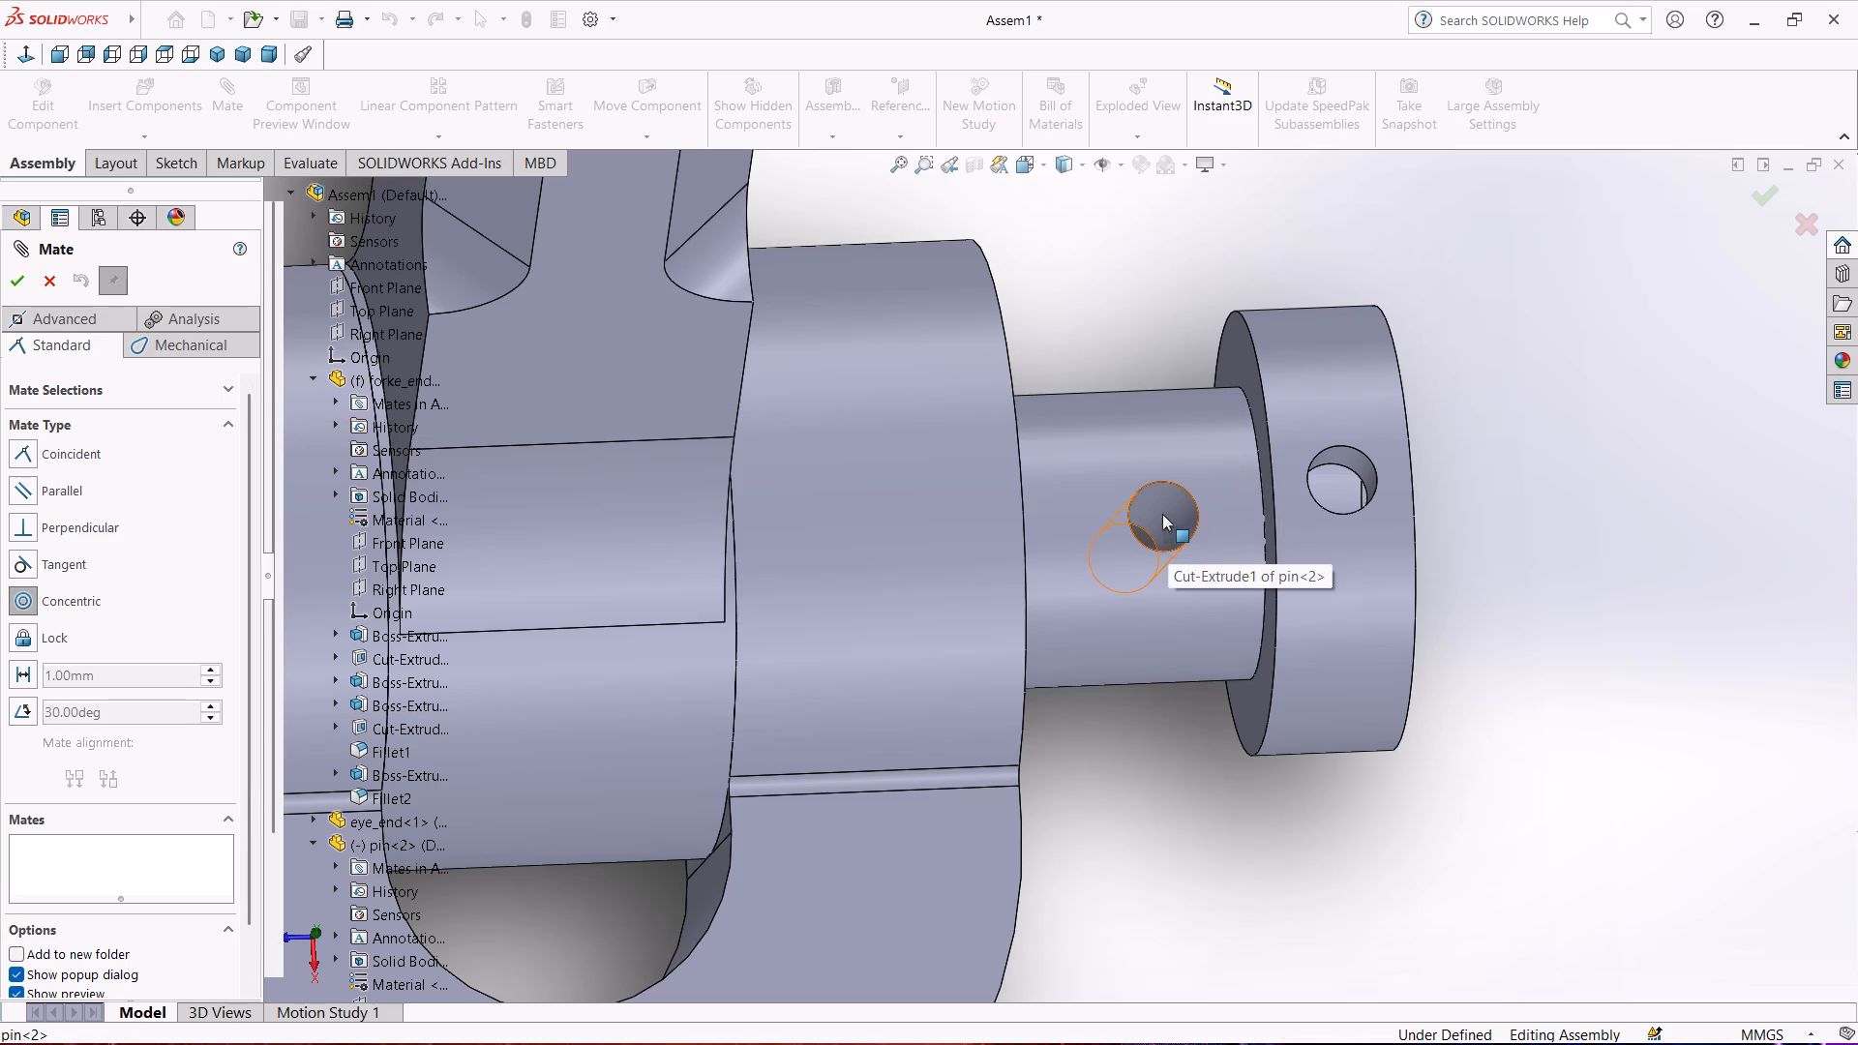
left_click(1334, 458)
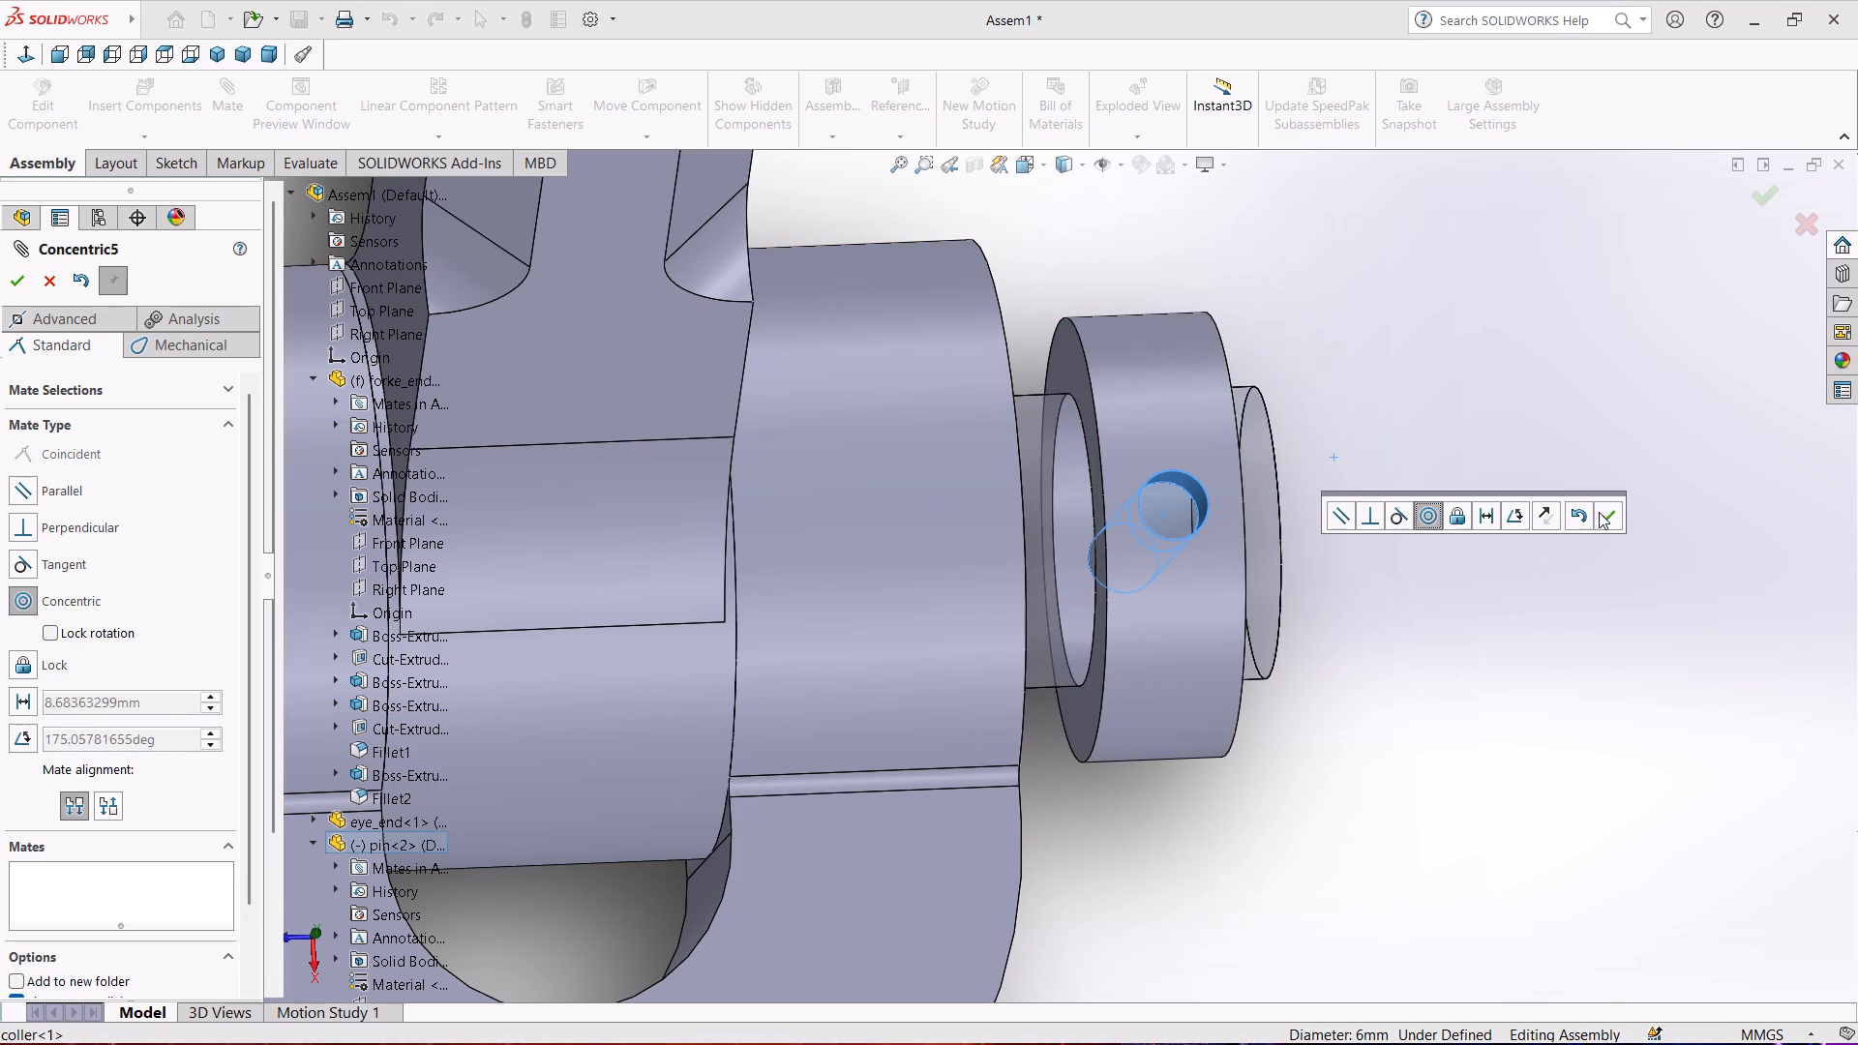
left_click(1607, 507)
scroll(1397, 414, "up", 3)
left_click_drag(1110, 467, 1143, 610)
left_click(1369, 459)
left_click_drag(1080, 439, 1125, 577)
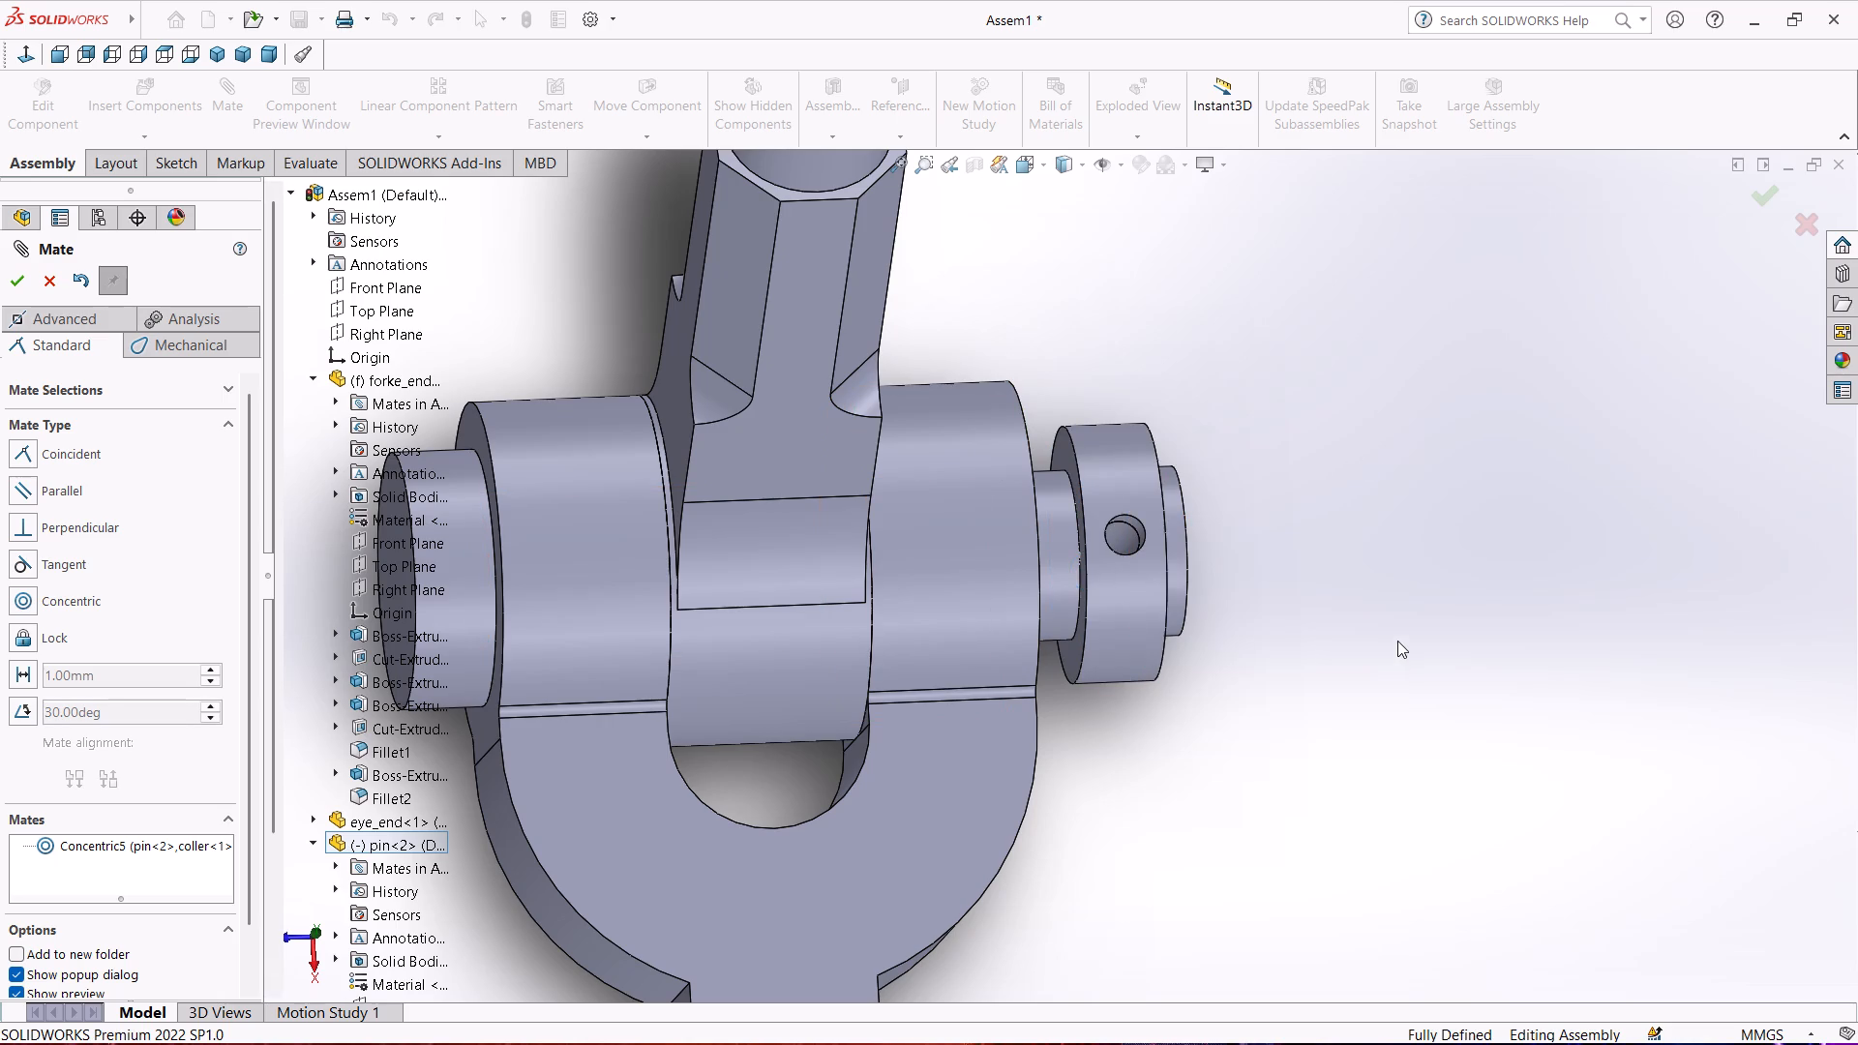
left_click(1397, 641)
middle_click_drag(1256, 643, 1229, 681)
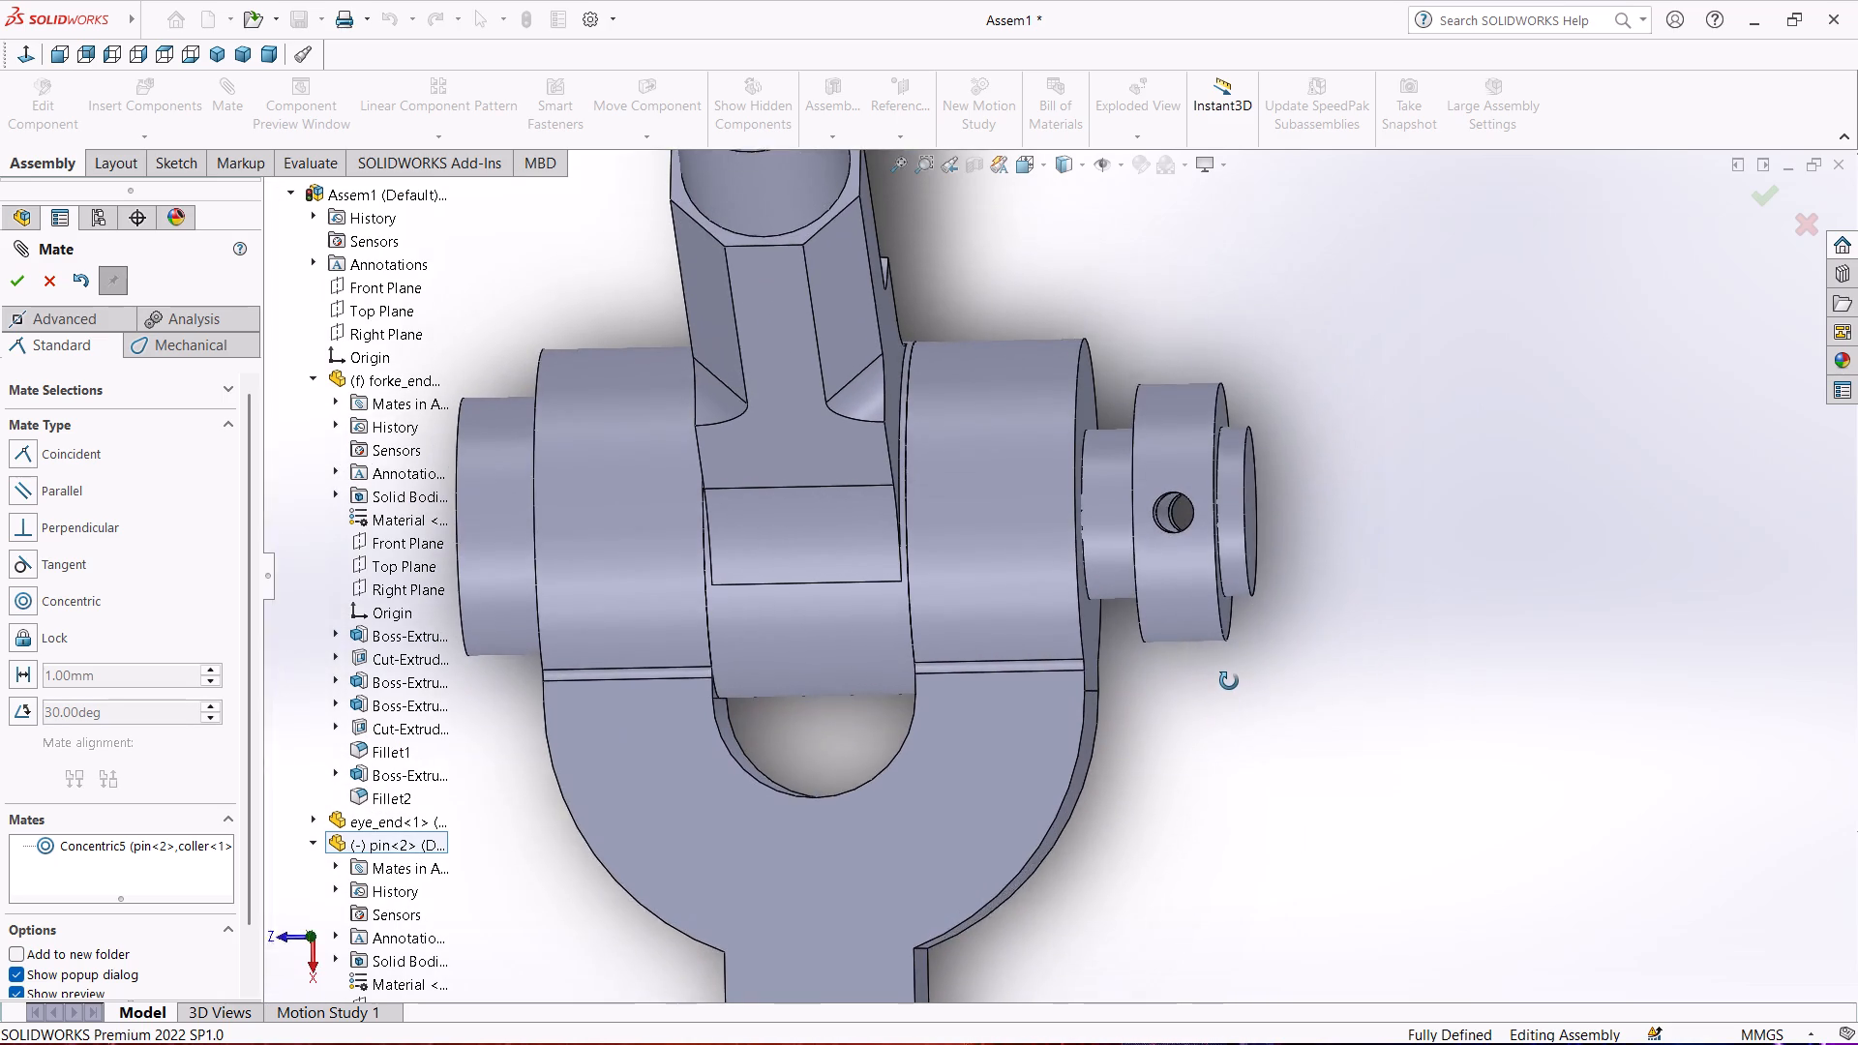
middle_click_drag(1229, 681, 1244, 679)
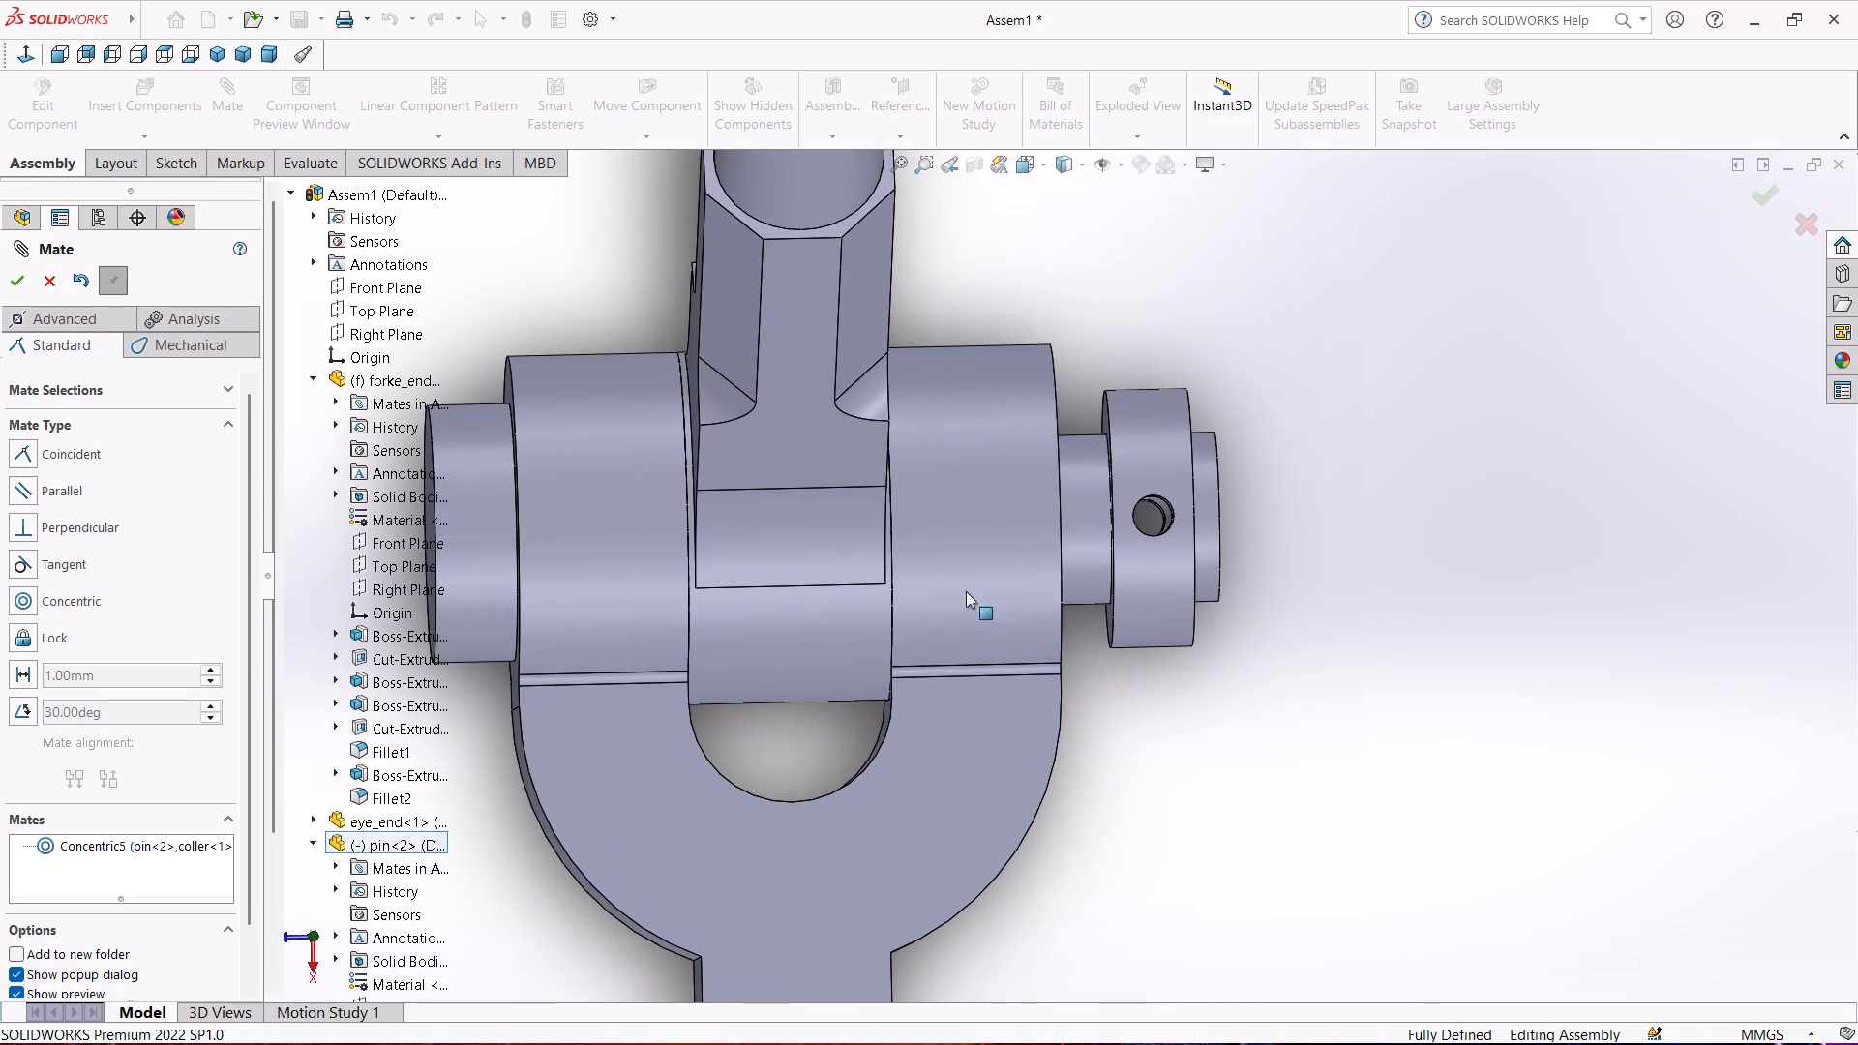
left_click(15, 280)
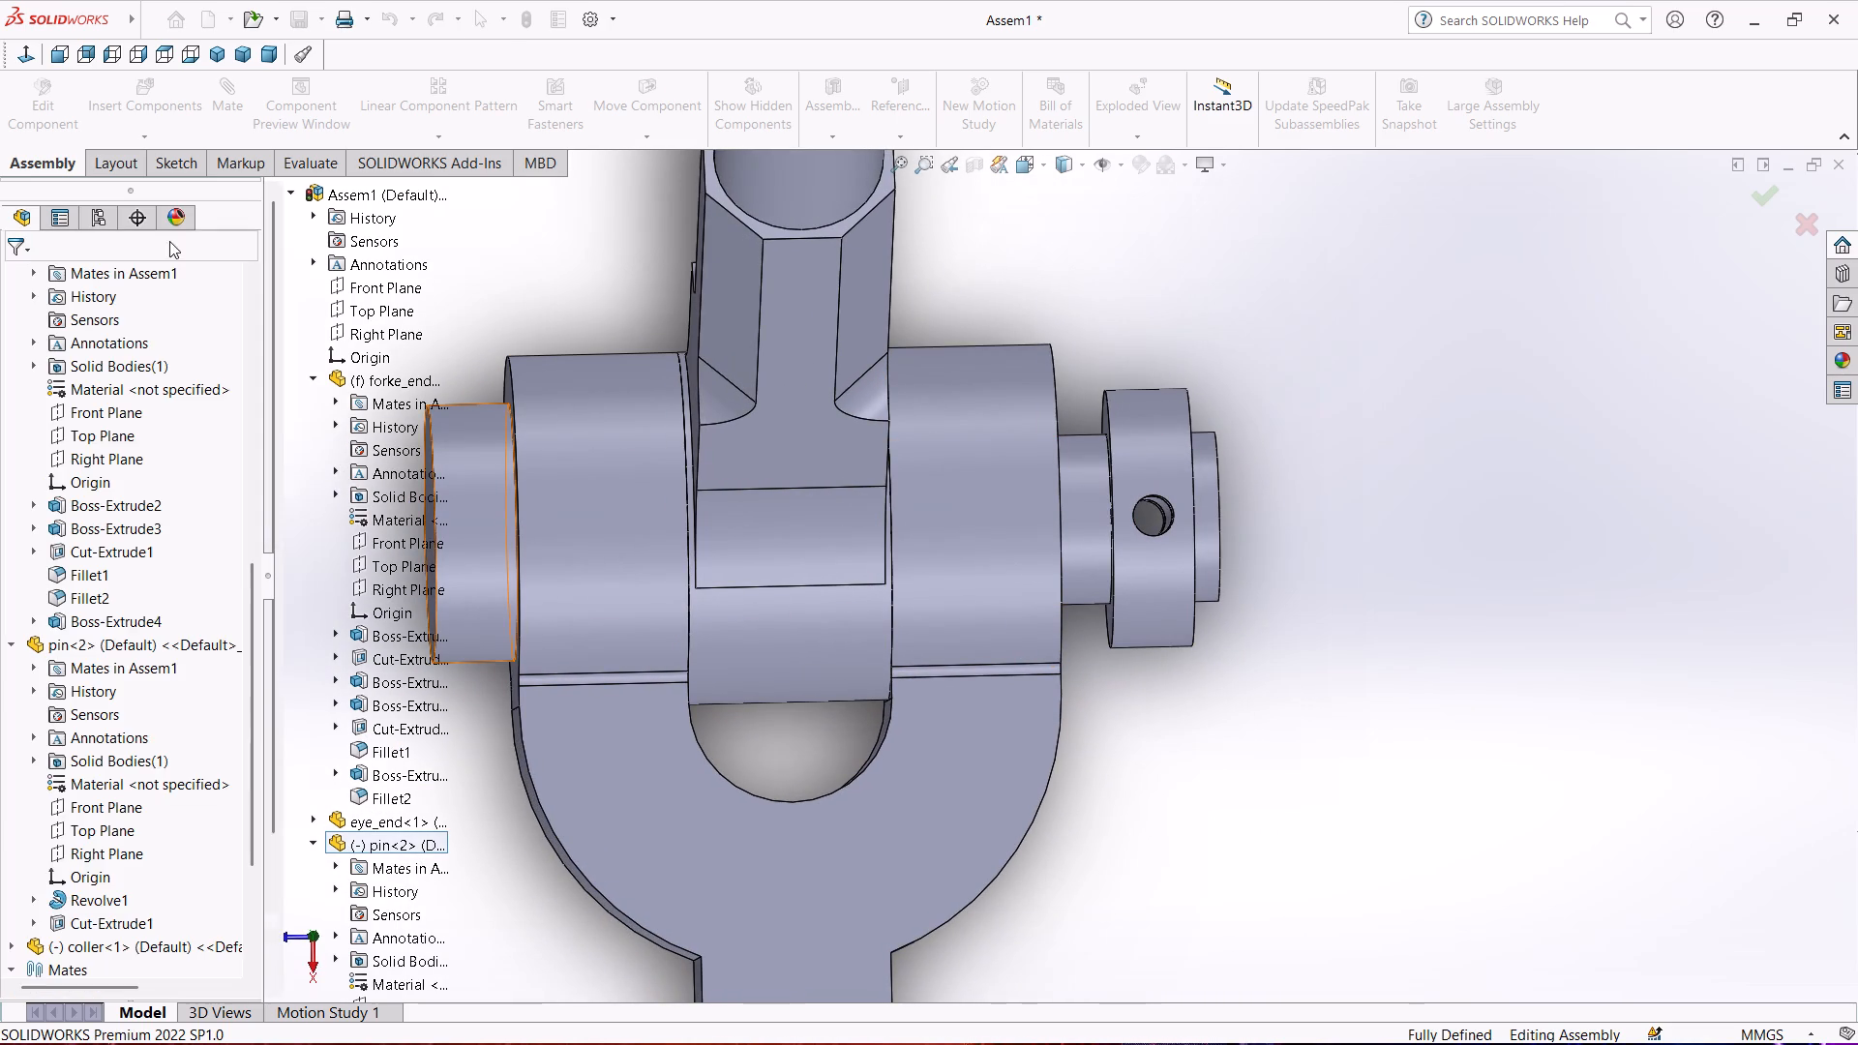
Insert taper_pin, rotated in 90° increments until it points the same way as the coller's radial hole, and place it beside the coller.
left_click(164, 95)
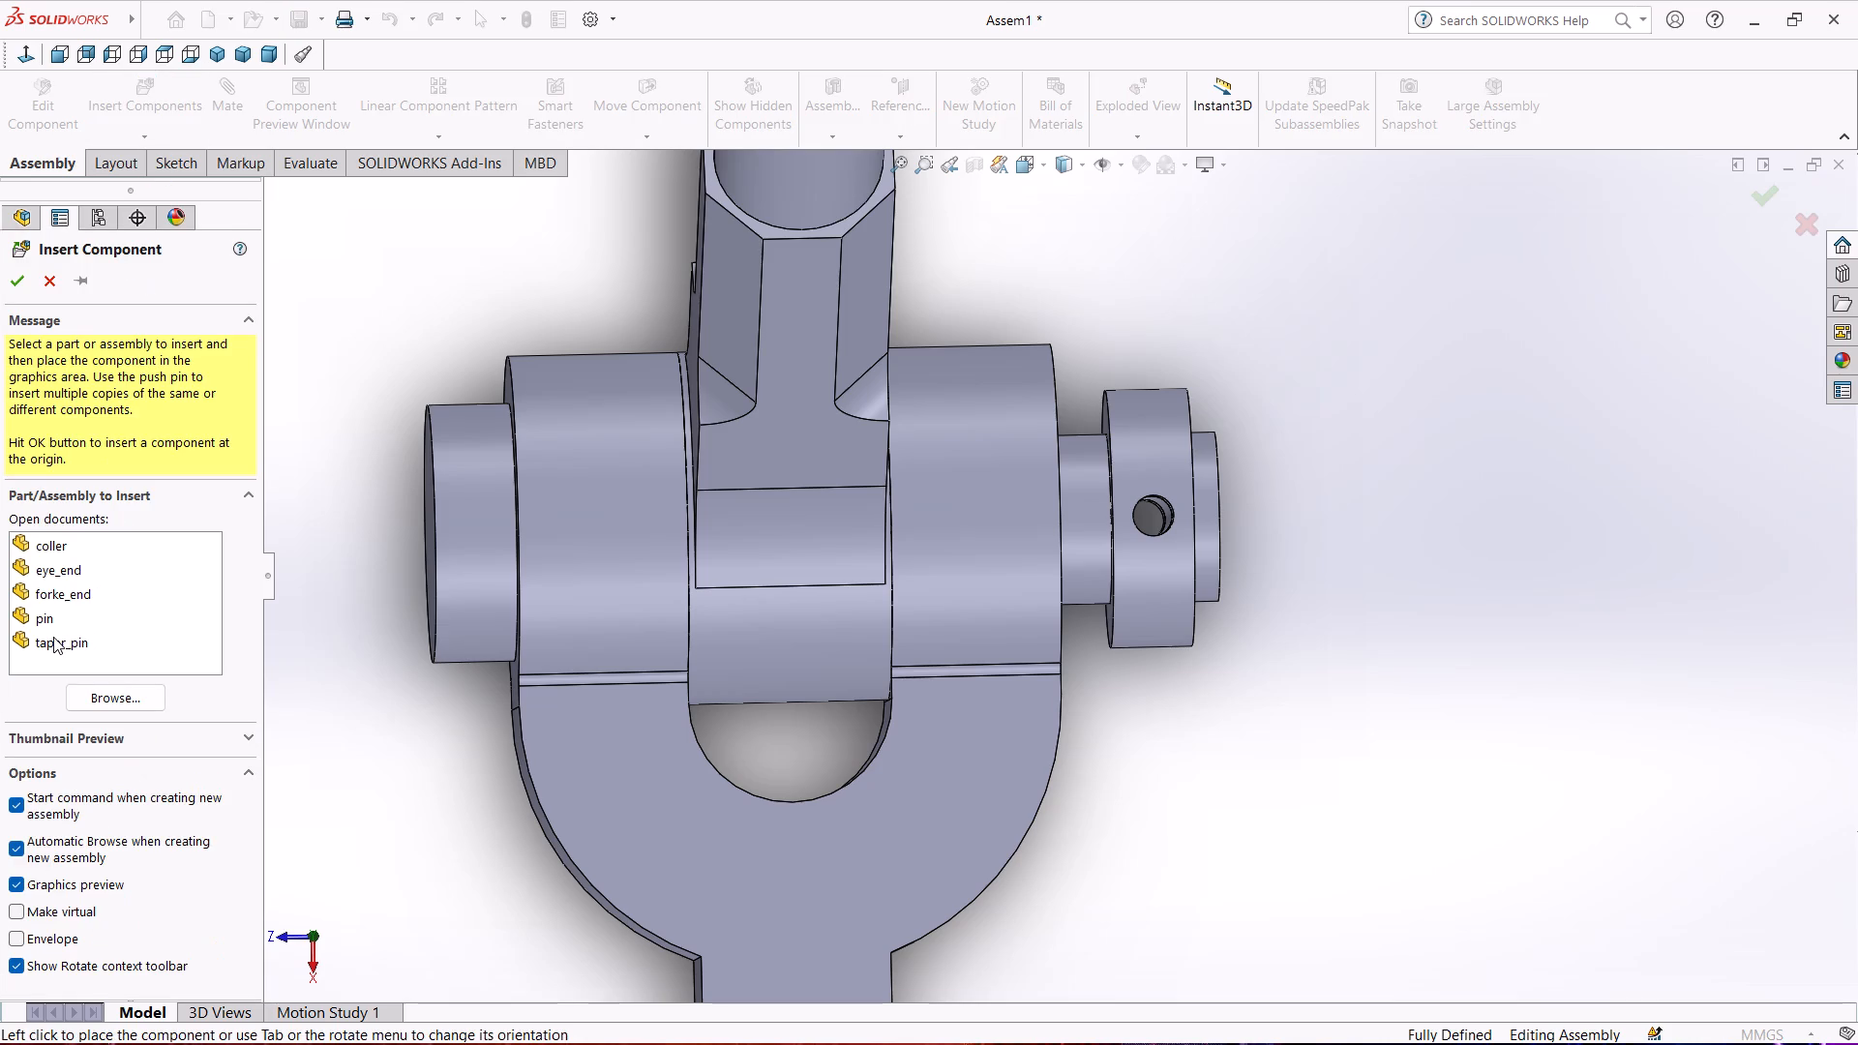
left_click(53, 637)
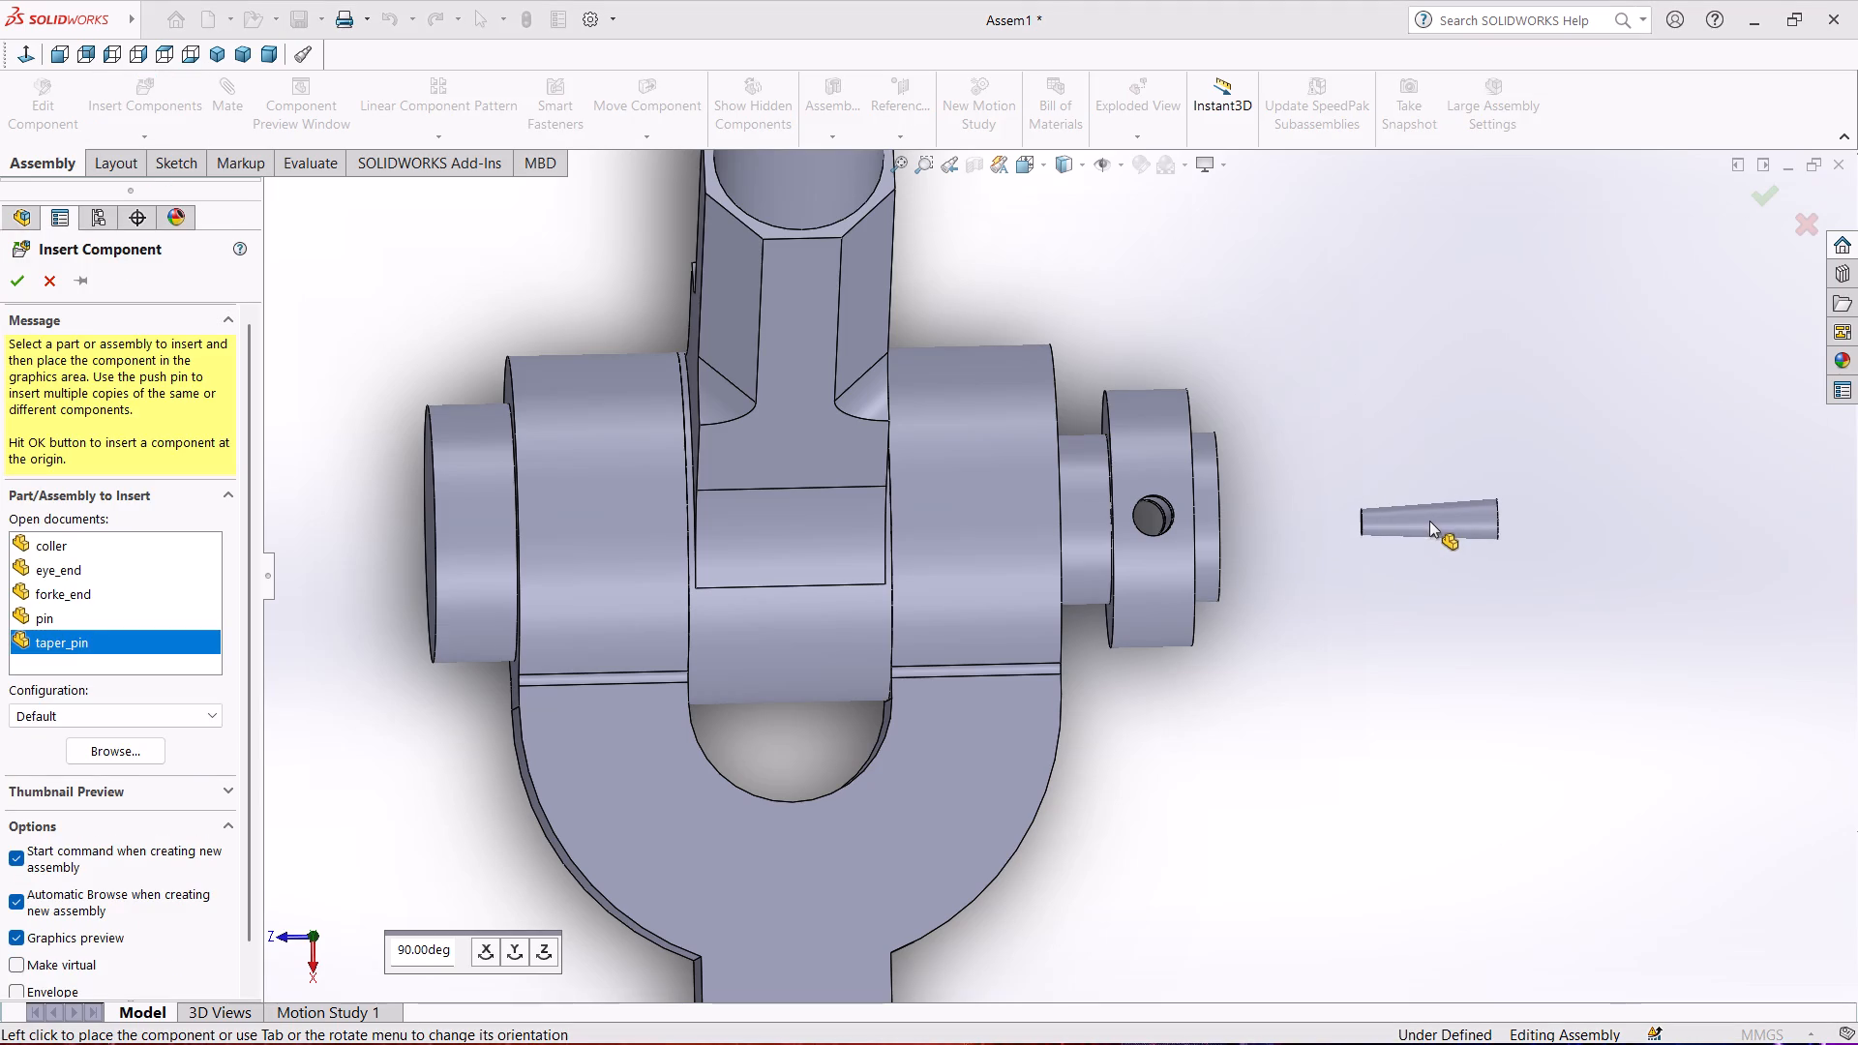
middle_click_drag(1431, 583, 1387, 564)
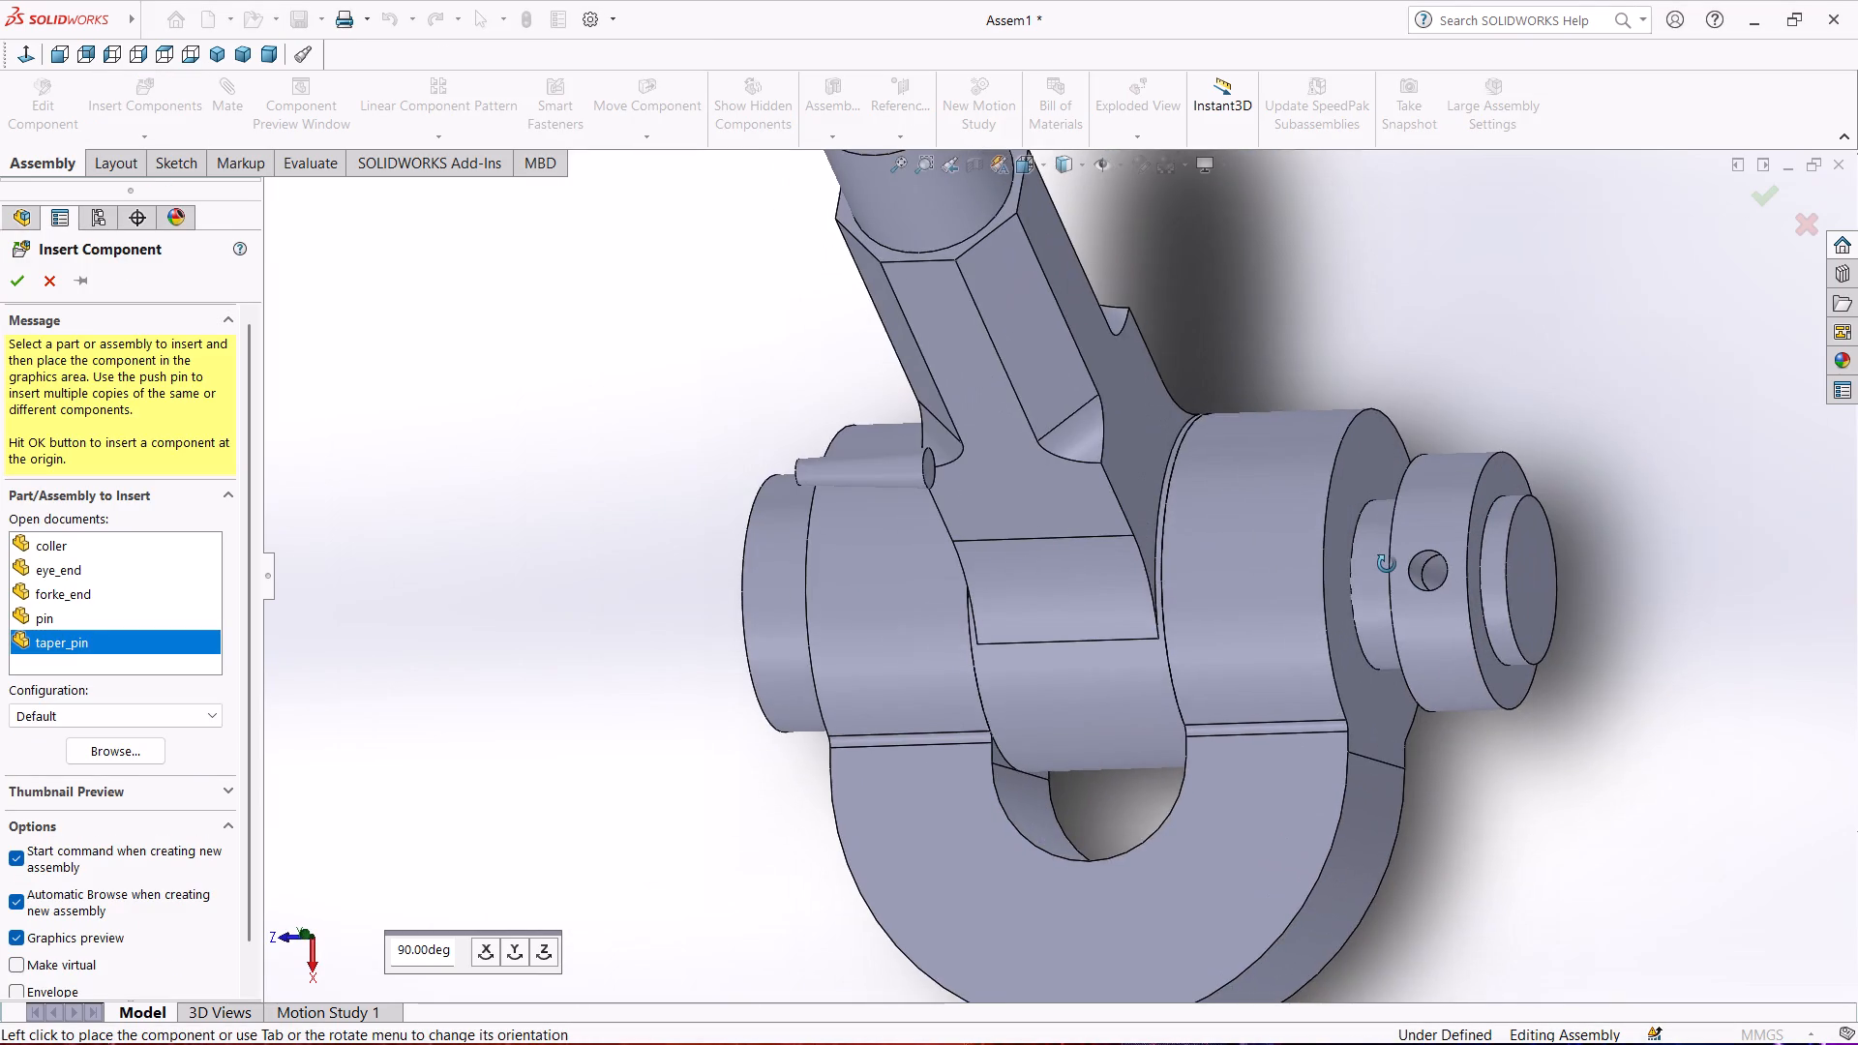
middle_click_drag(1387, 564, 1415, 584)
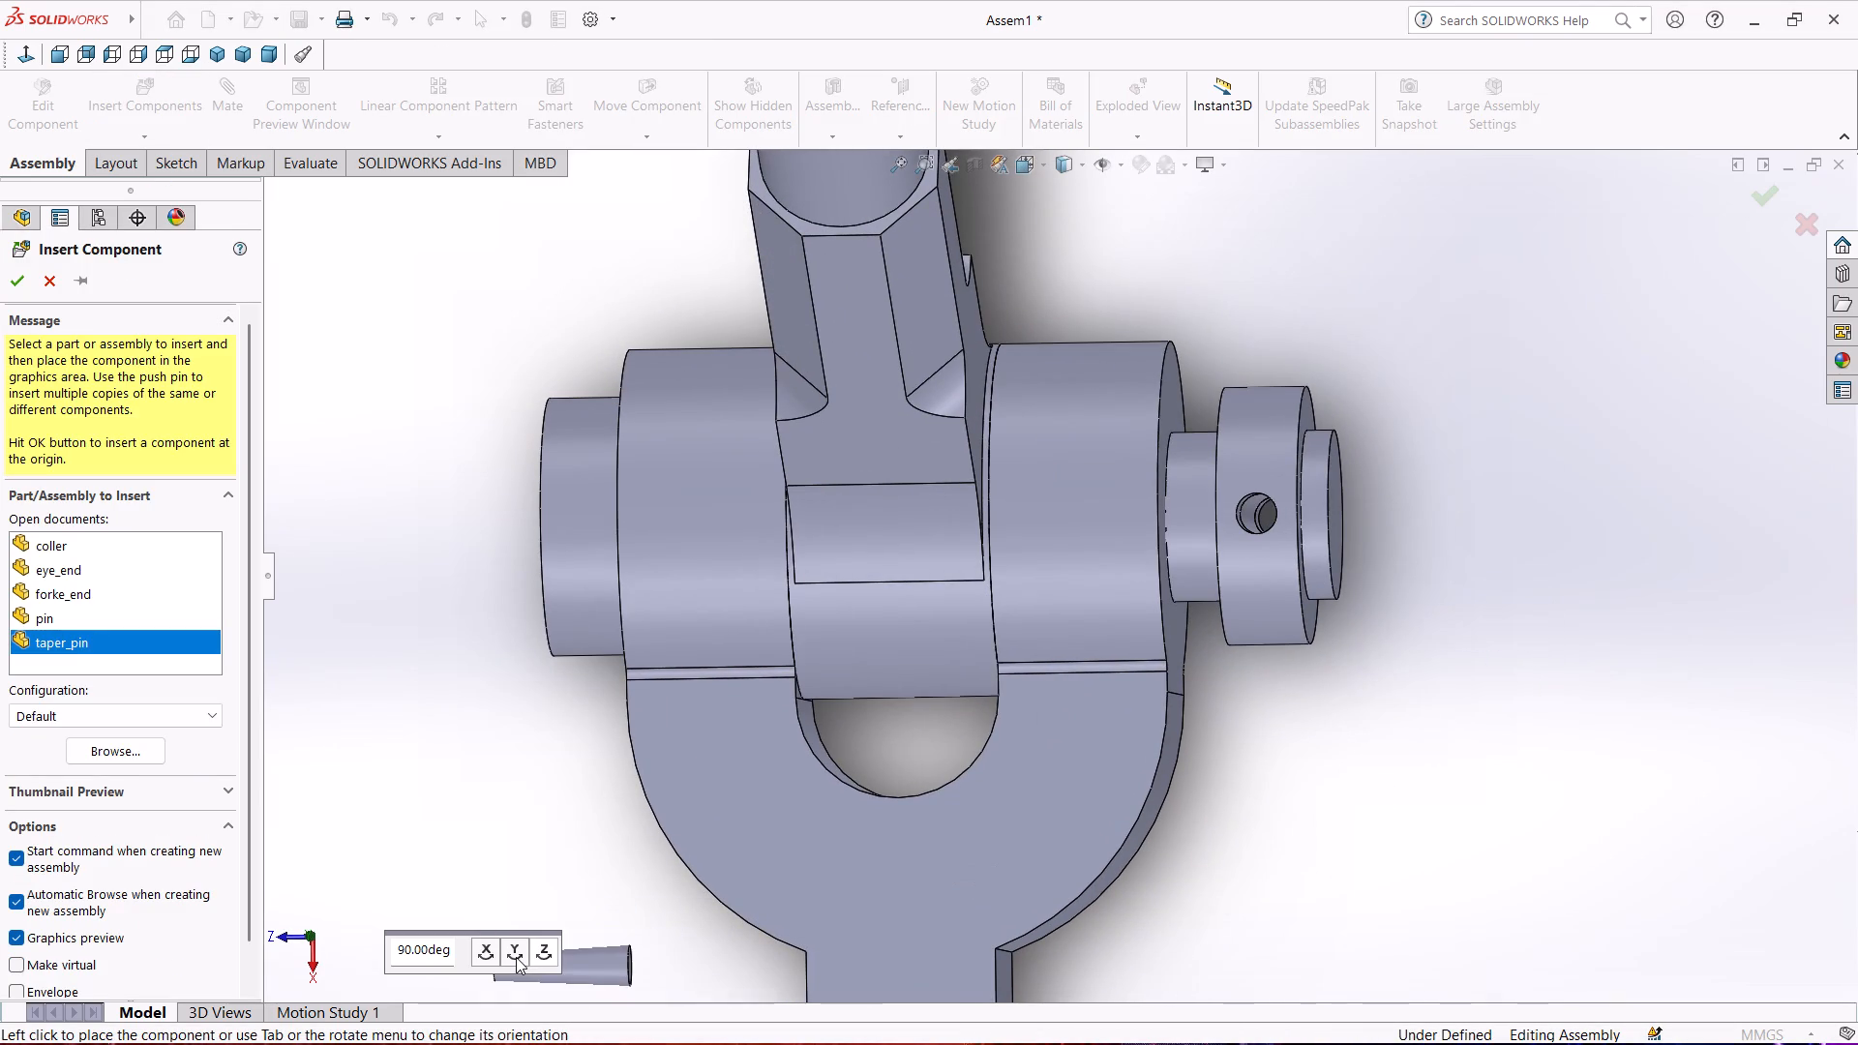
left_click(516, 957)
left_click(480, 949)
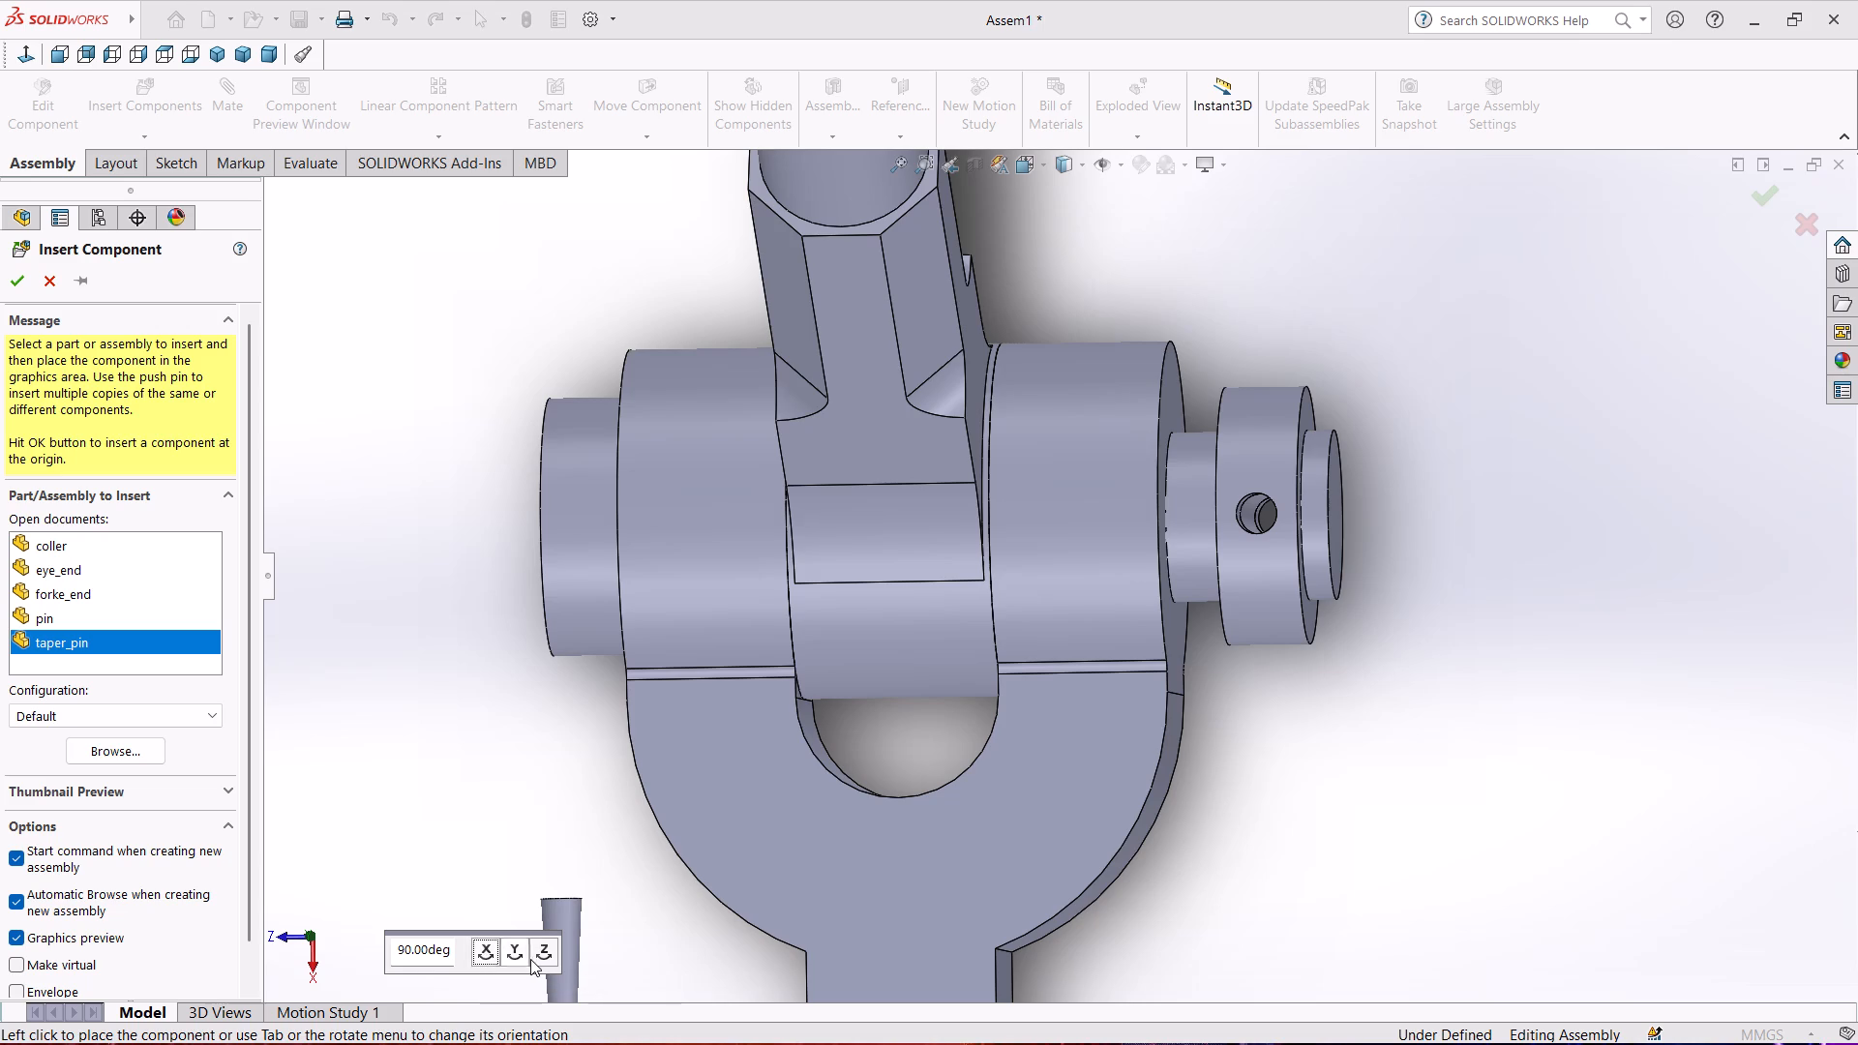
left_click(537, 959)
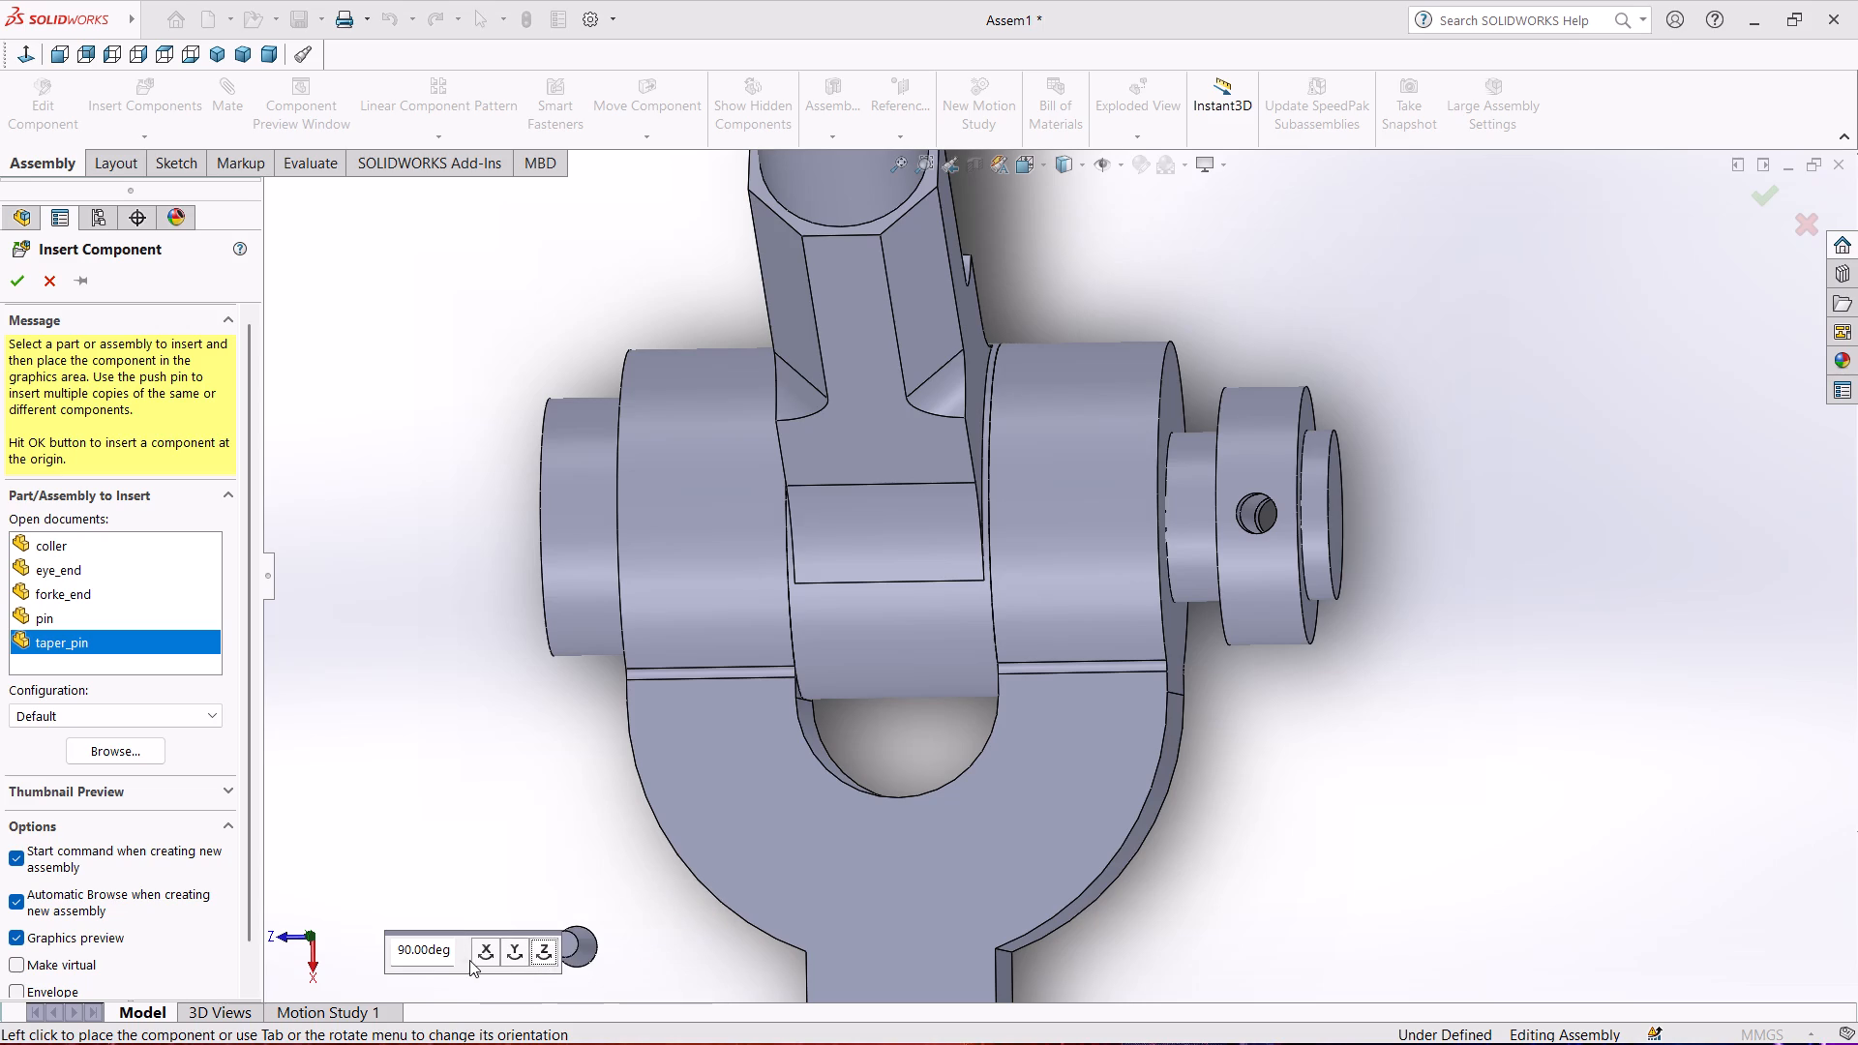
left_click(542, 947)
left_click(542, 947)
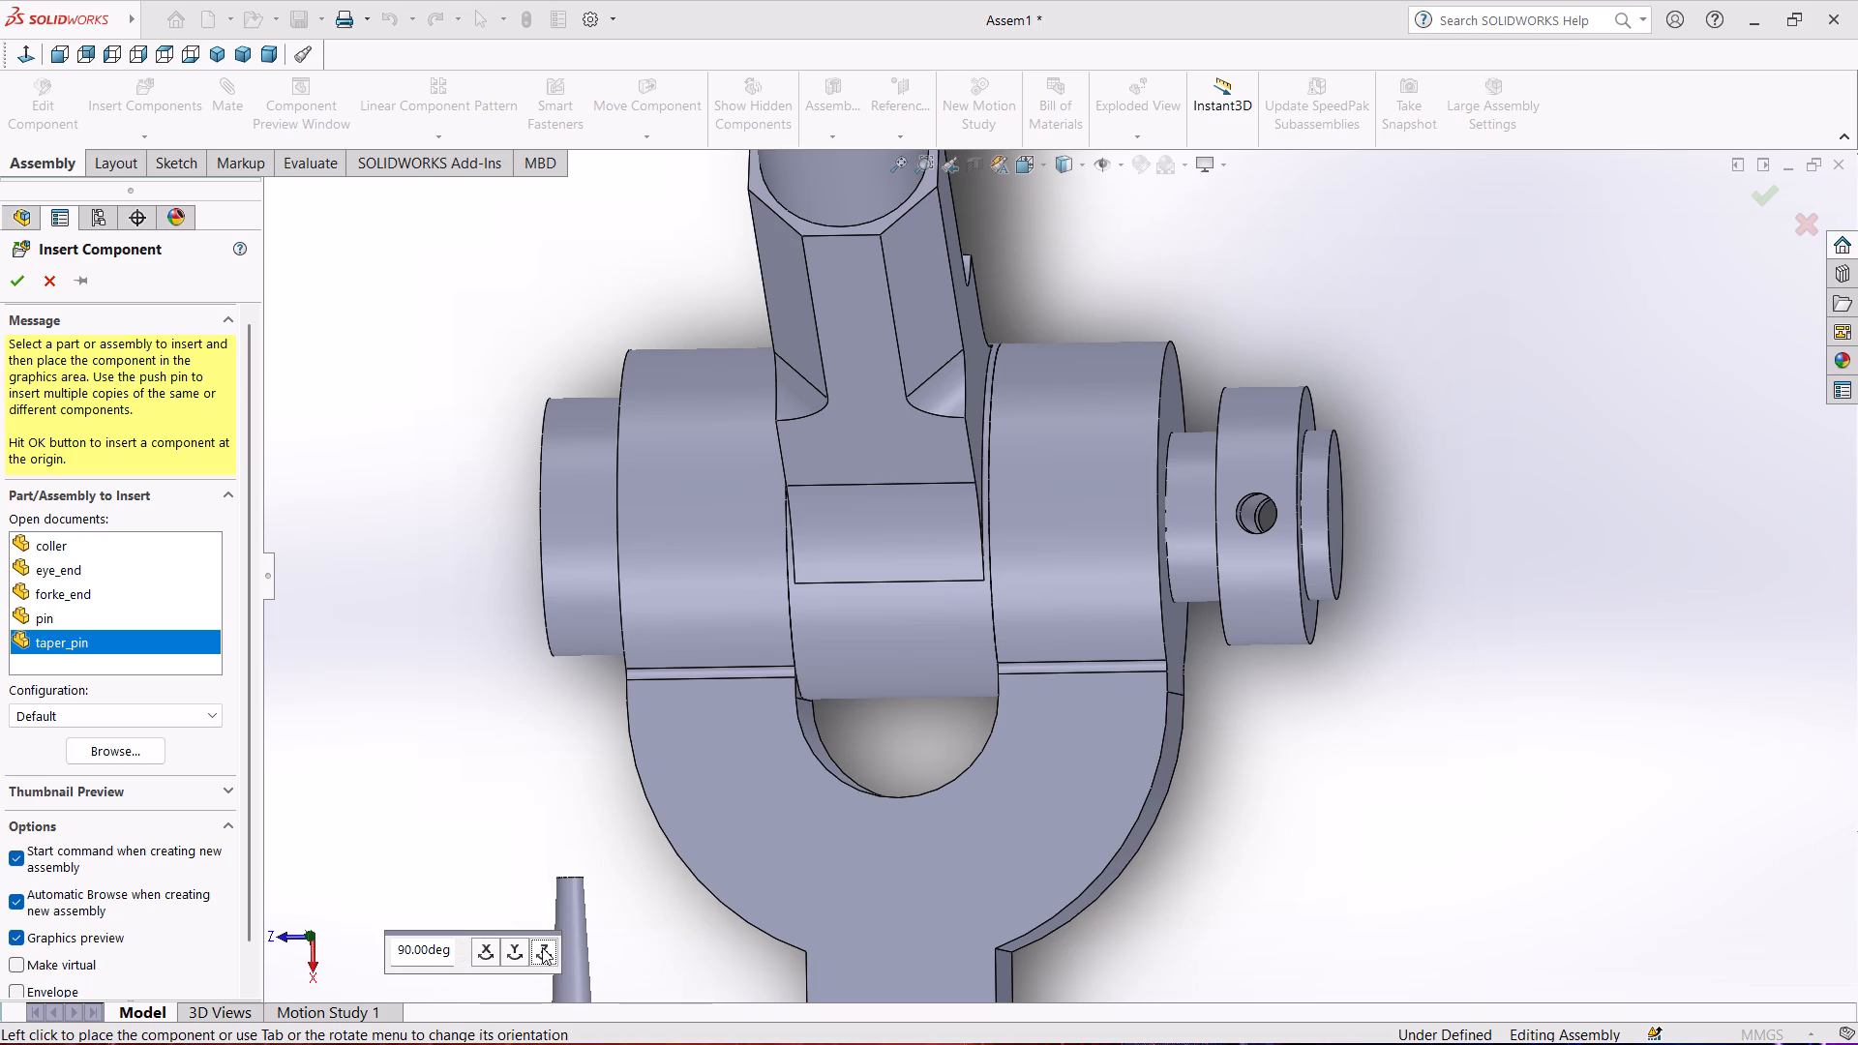
left_click(542, 947)
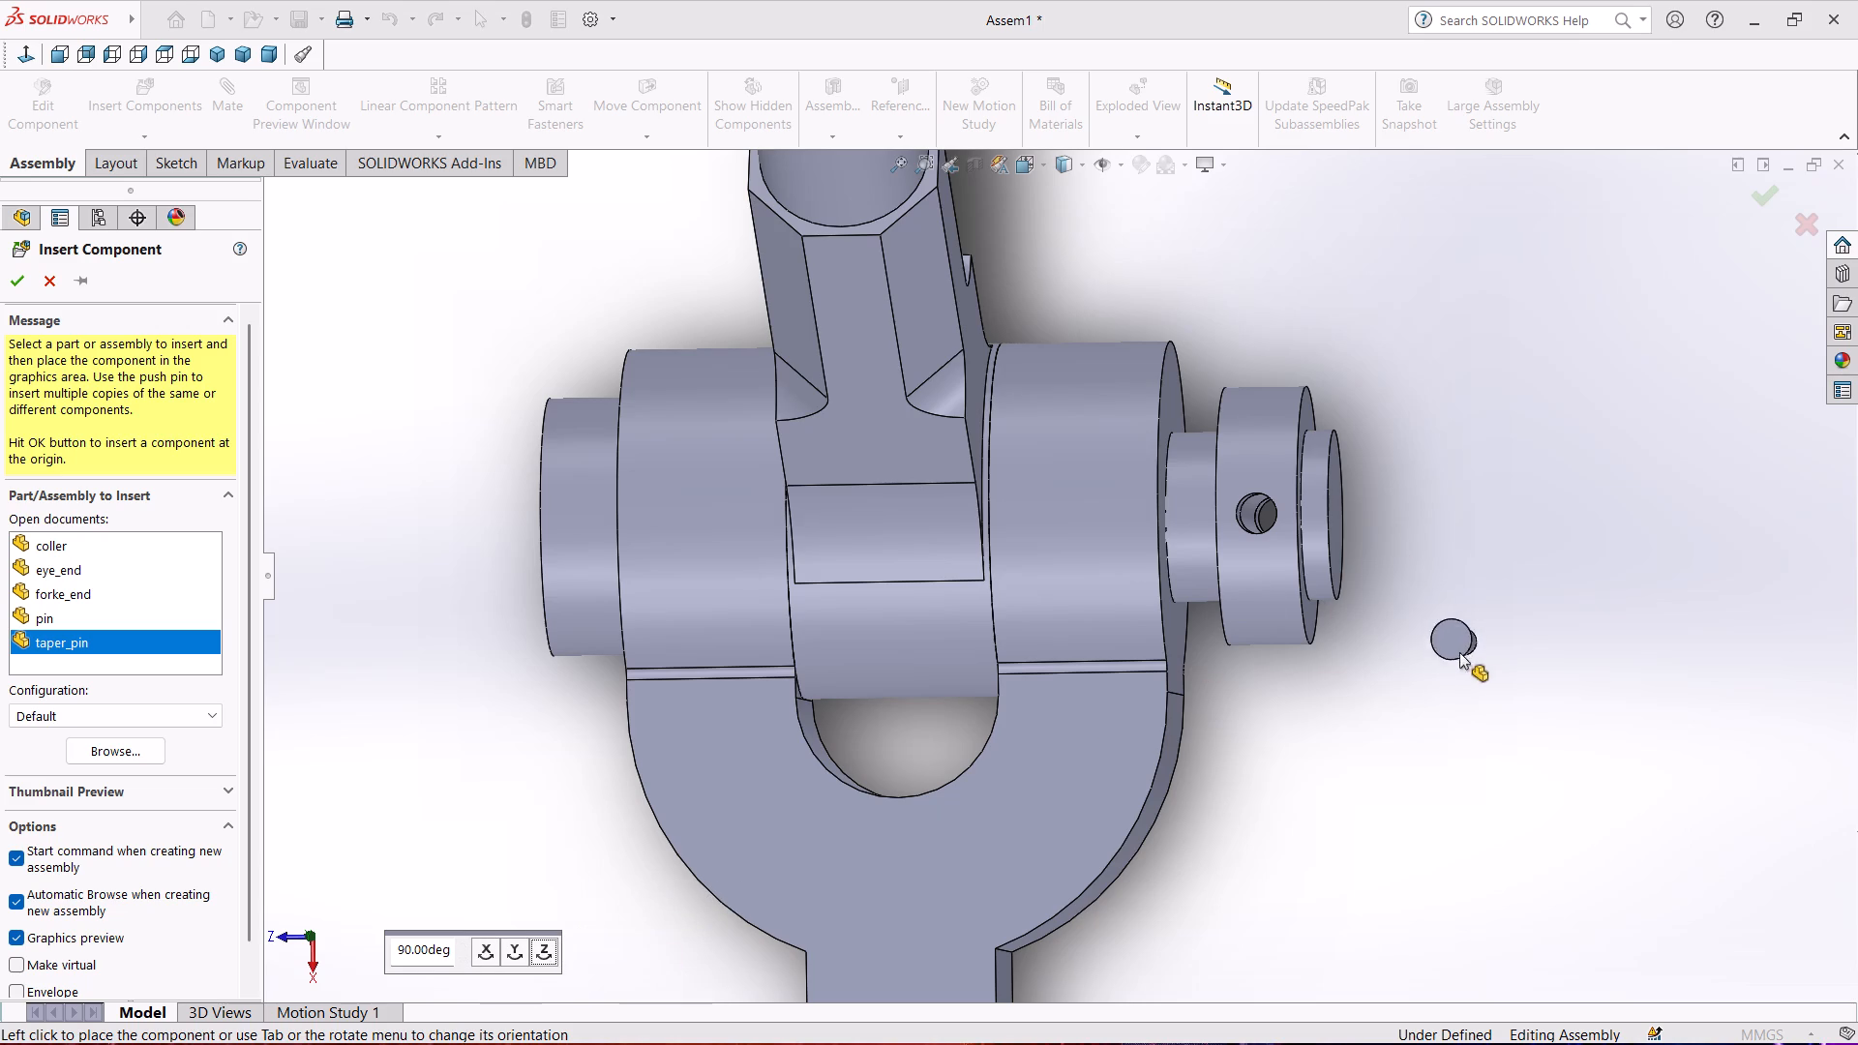
left_click(1374, 752)
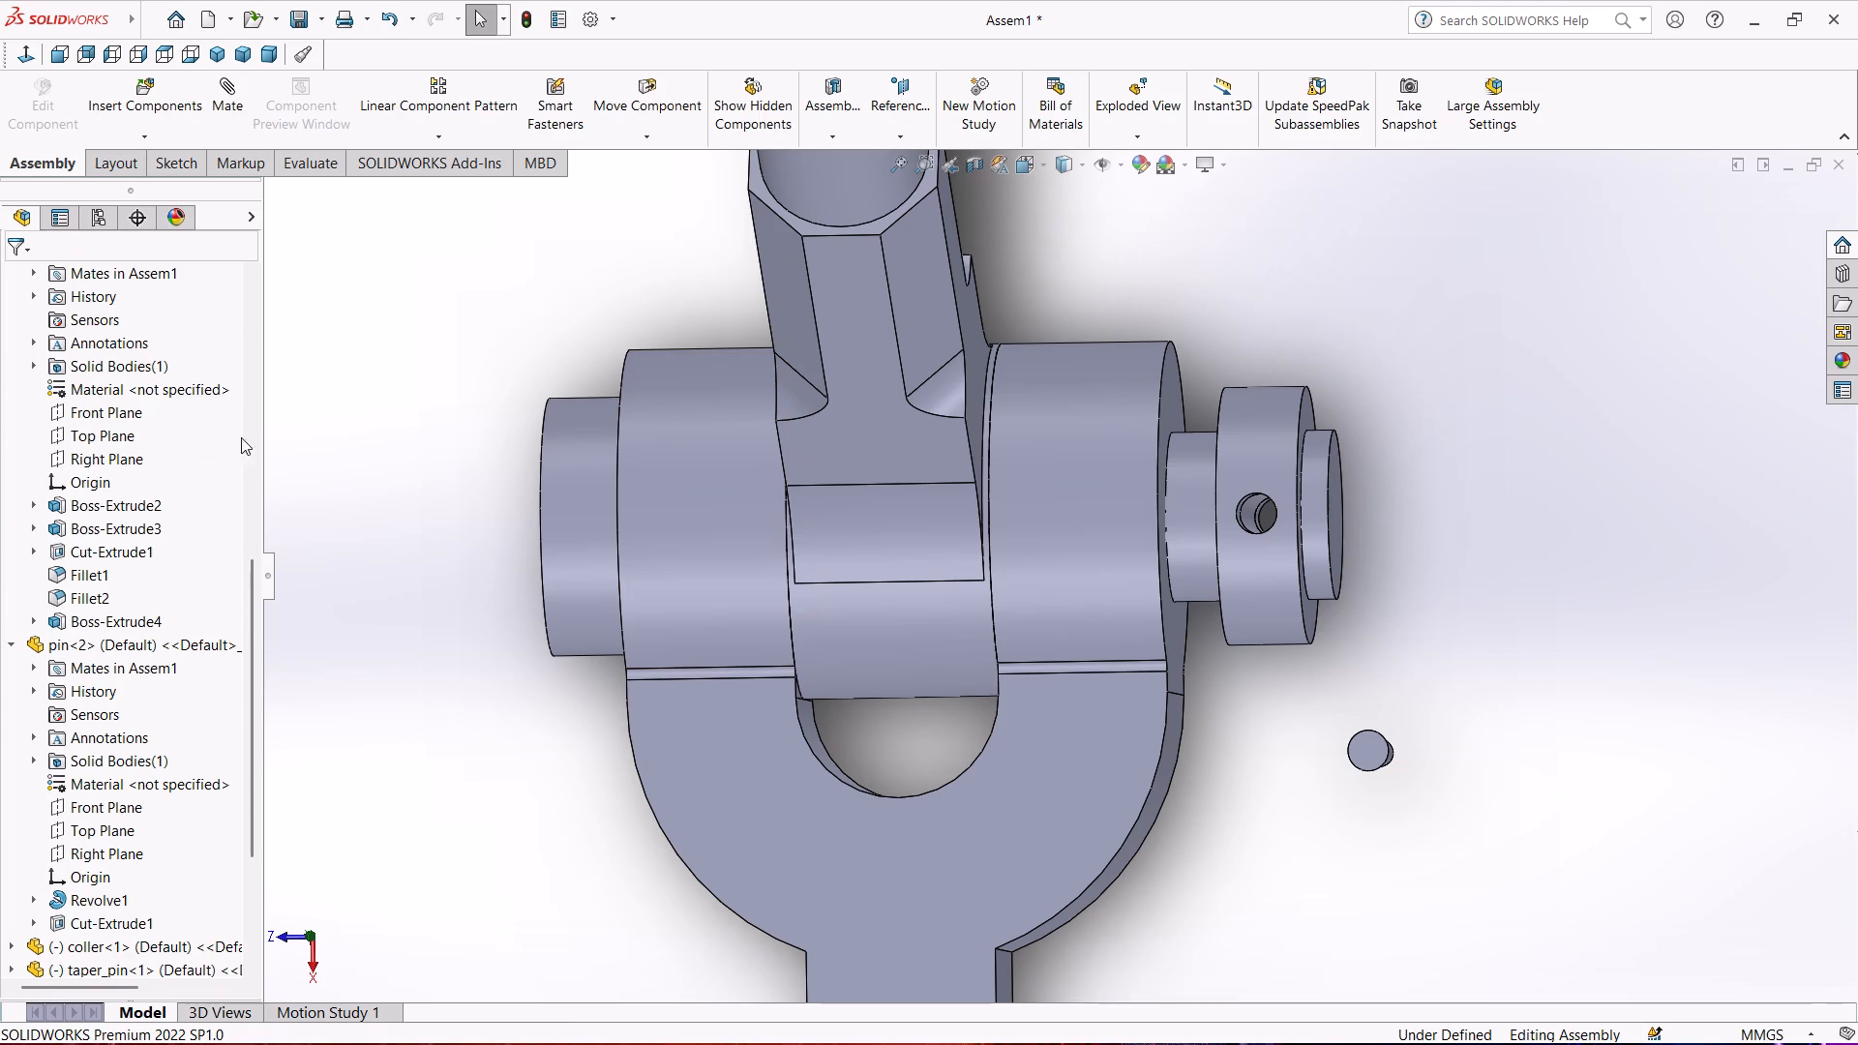
Add a Concentric mate with locked rotation between taper_pin's circular end edge and the coller's radial hole.
left_click(215, 95)
left_click(19, 601)
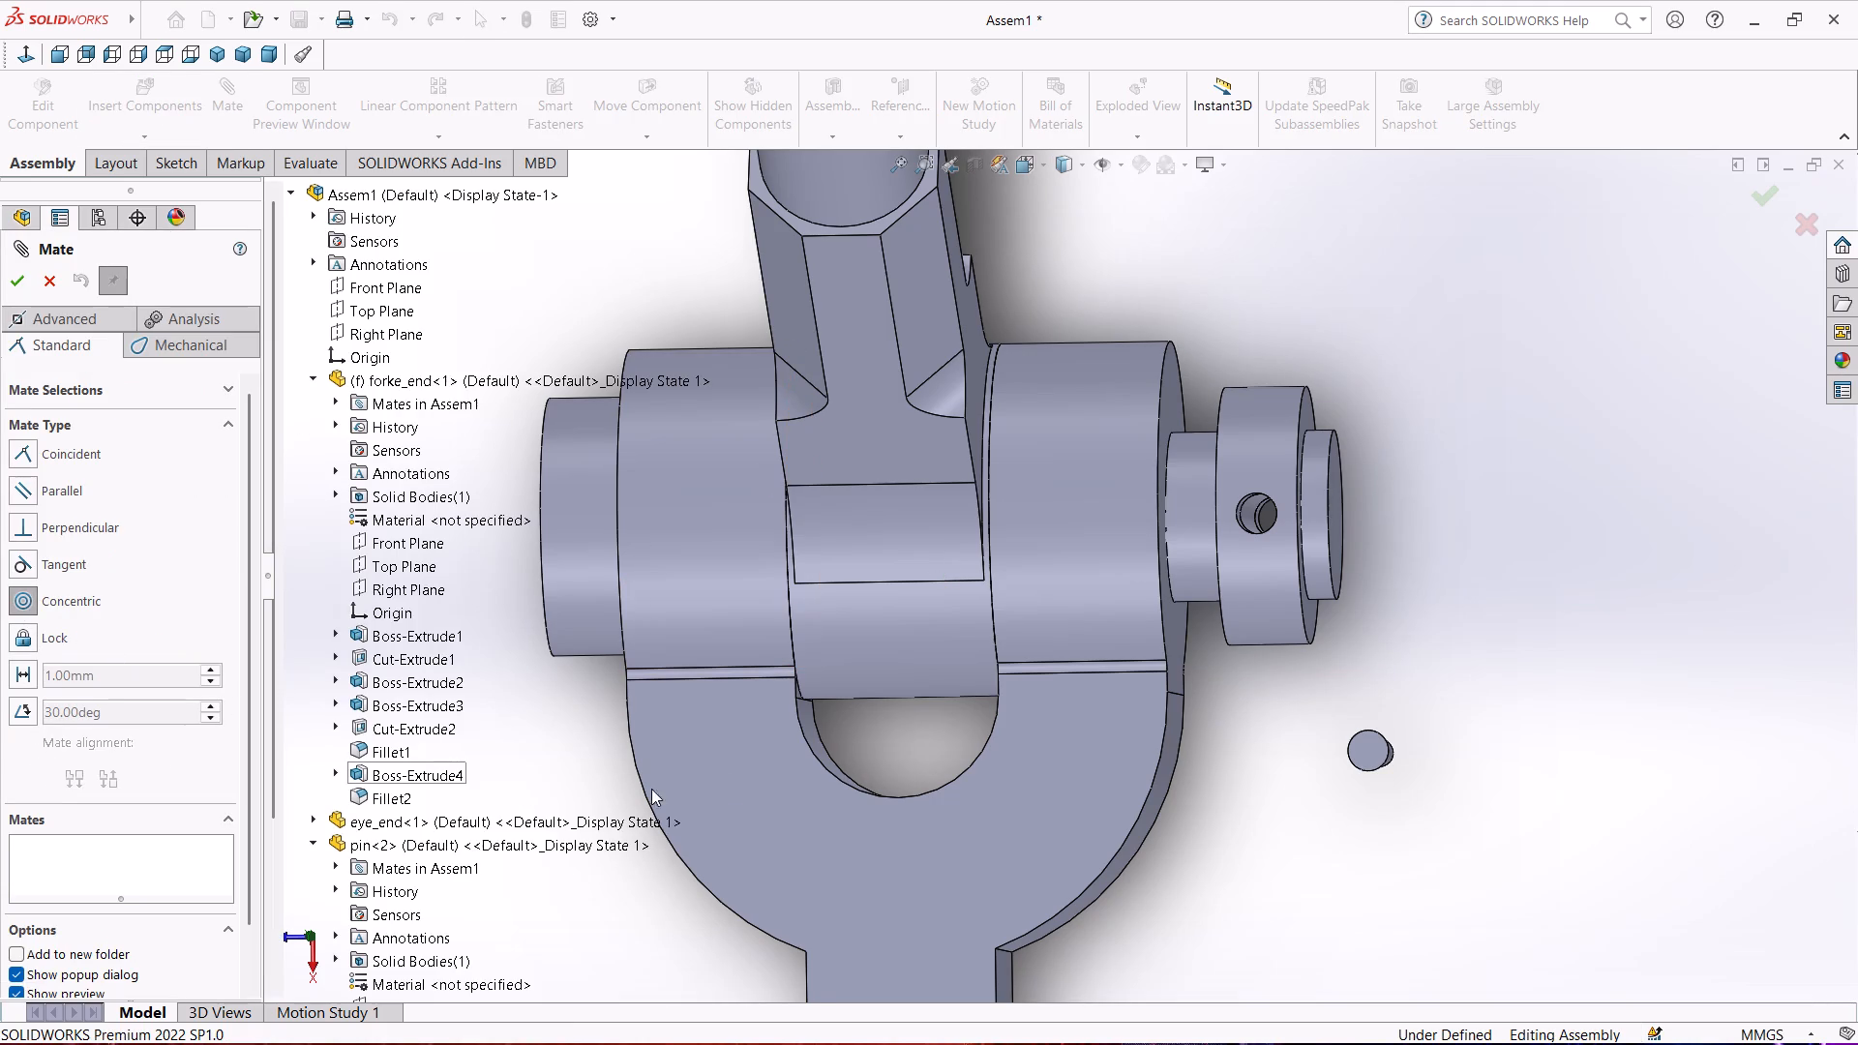
left_click(1247, 530)
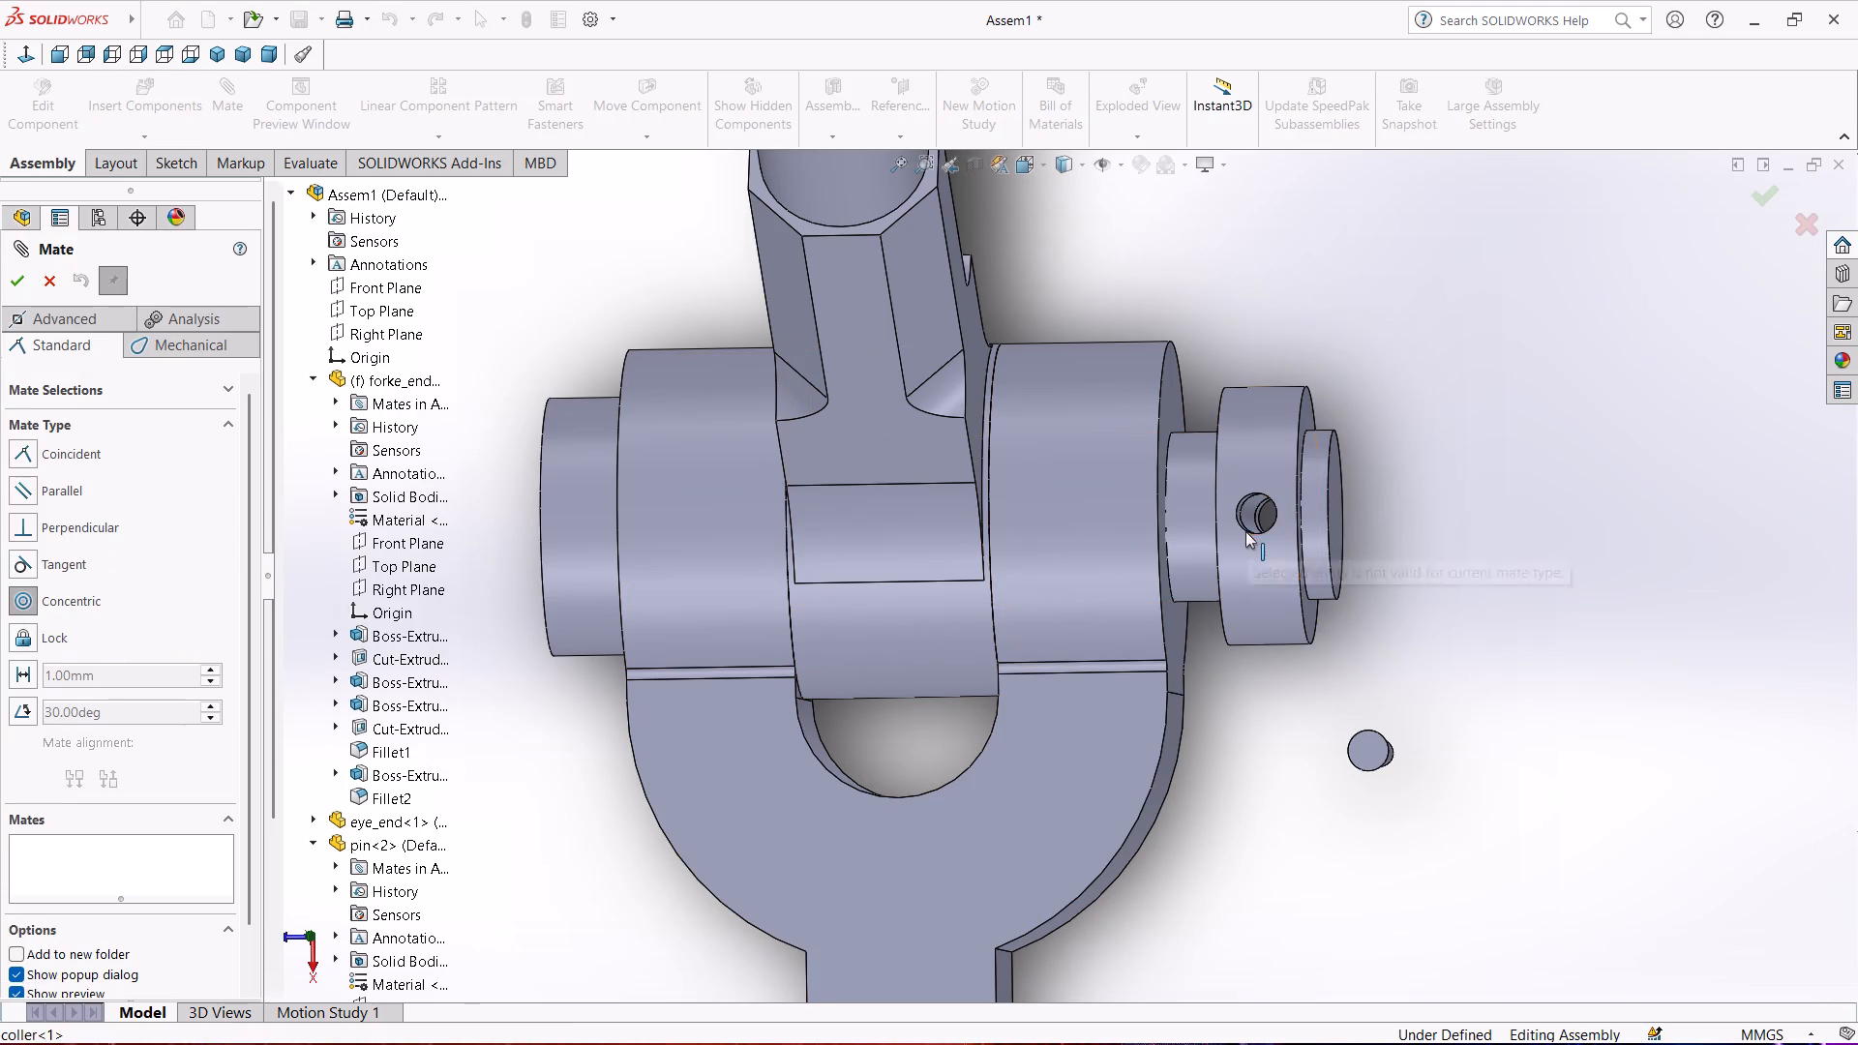
left_click(1357, 734)
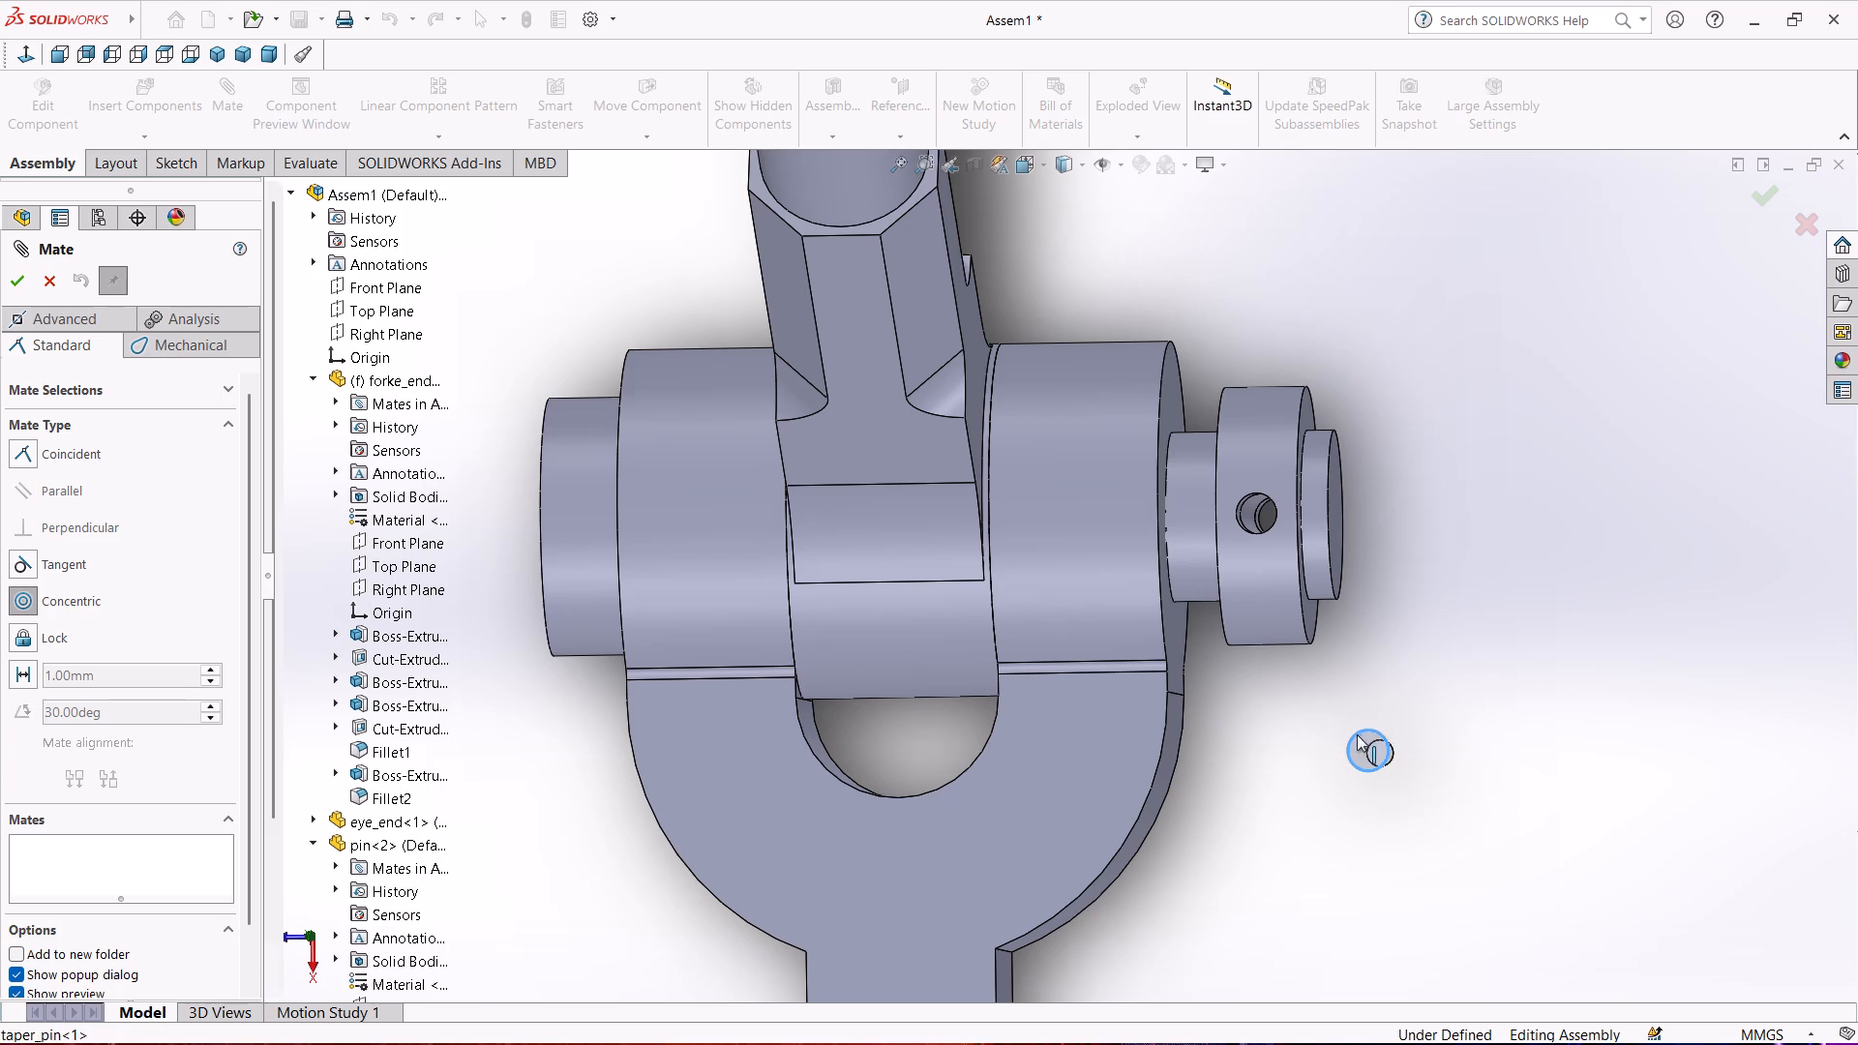
middle_click_drag(1411, 694, 1393, 737)
scroll(1231, 554, "down", 5)
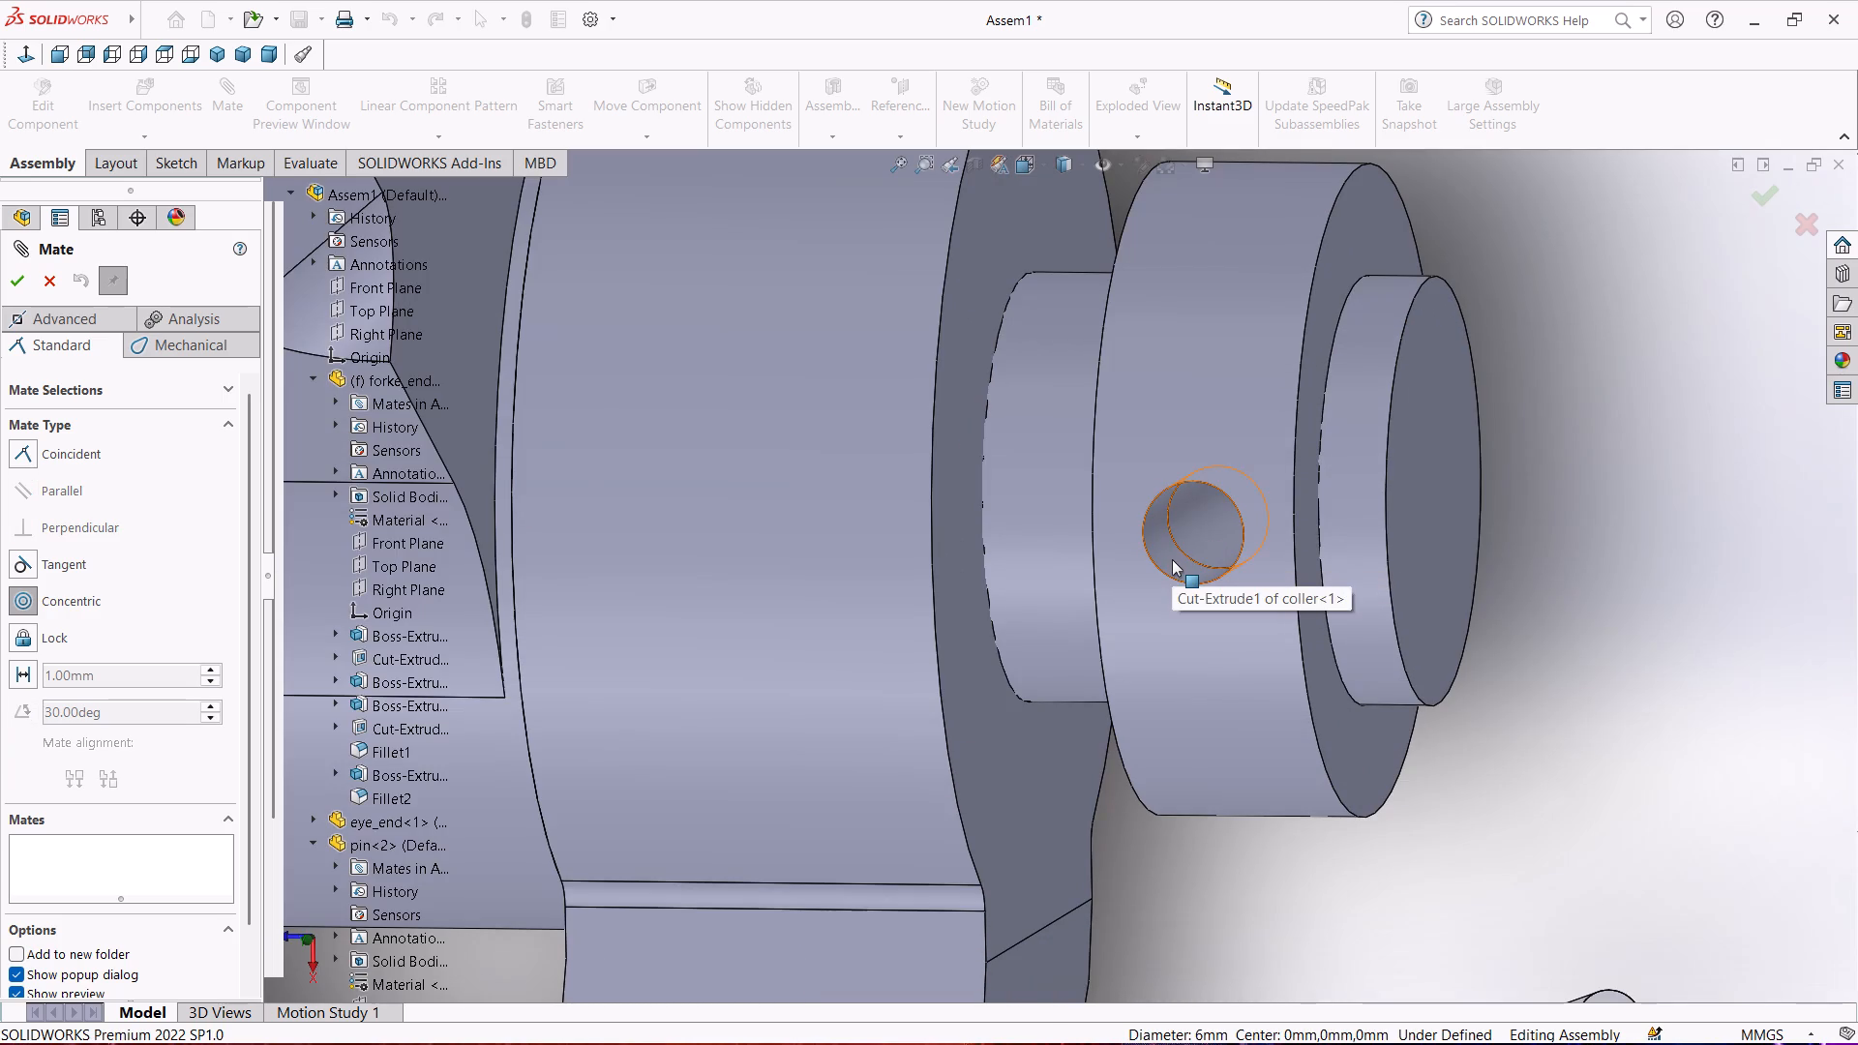
left_click(1170, 560)
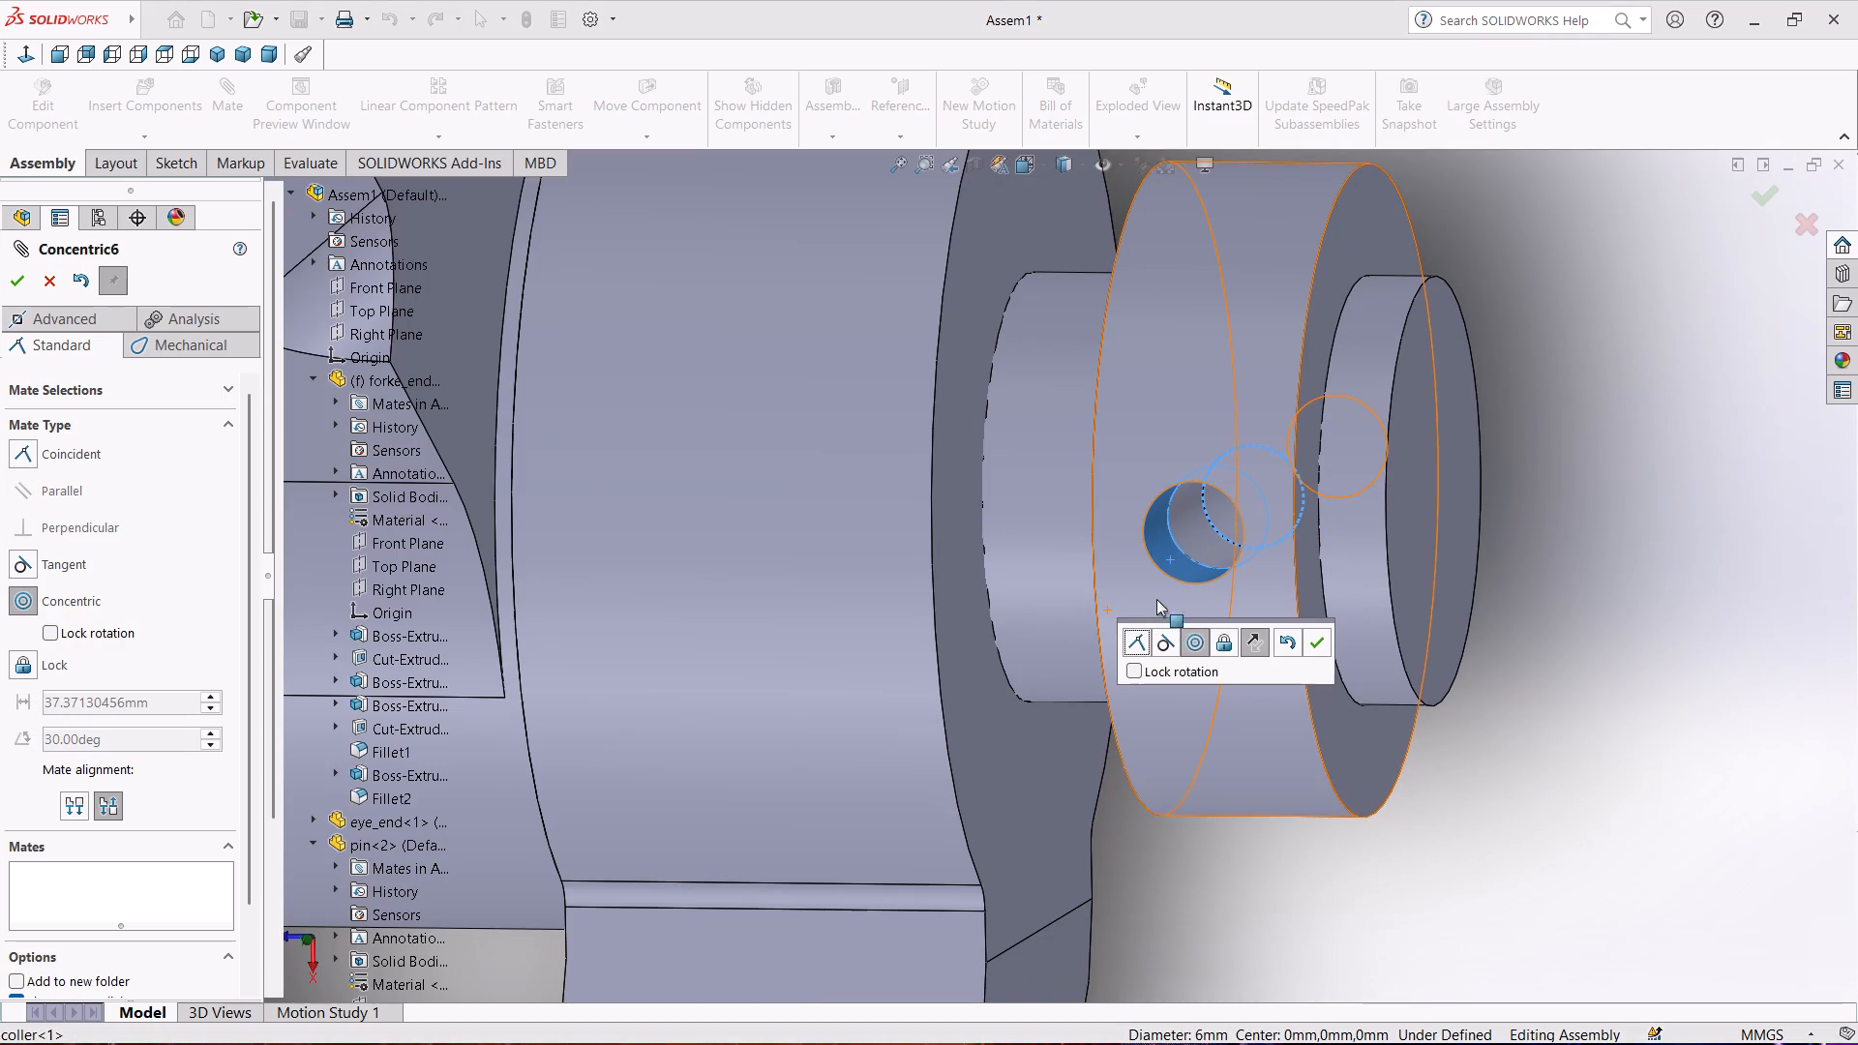
left_click(1143, 670)
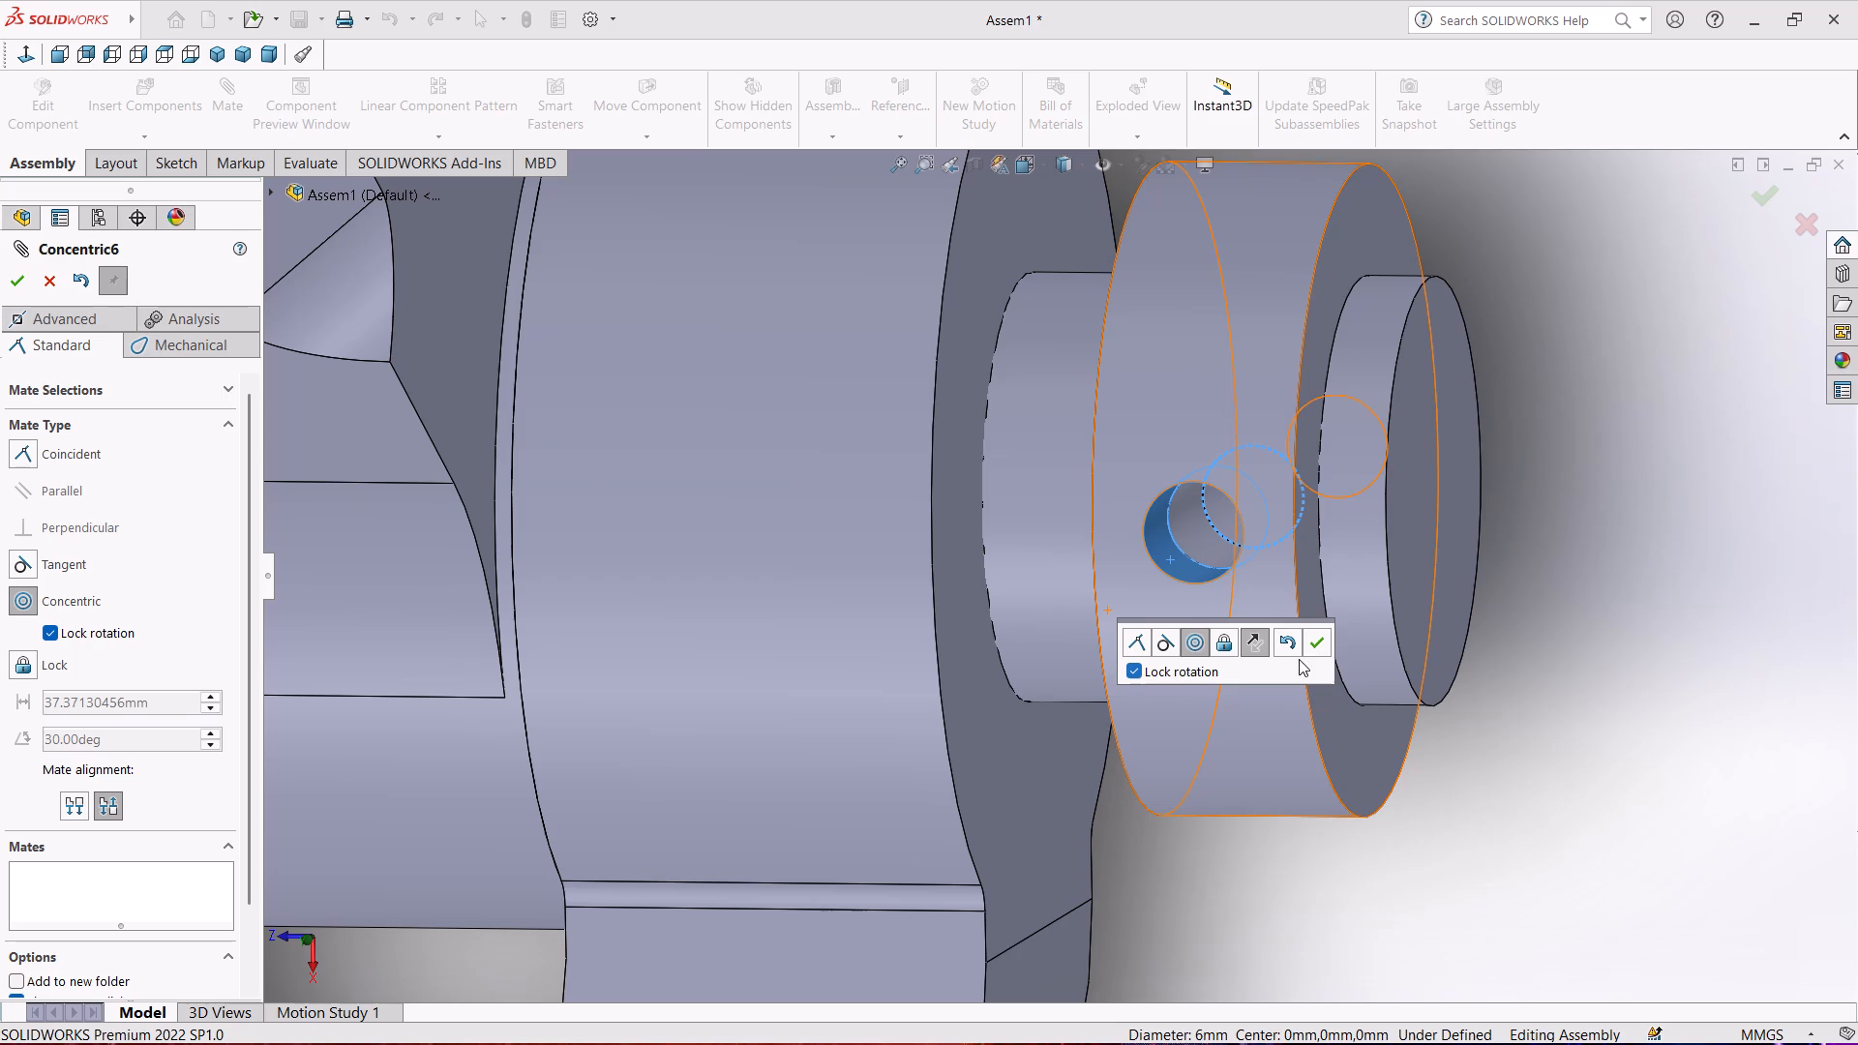
left_click_drag(1203, 536, 1079, 659)
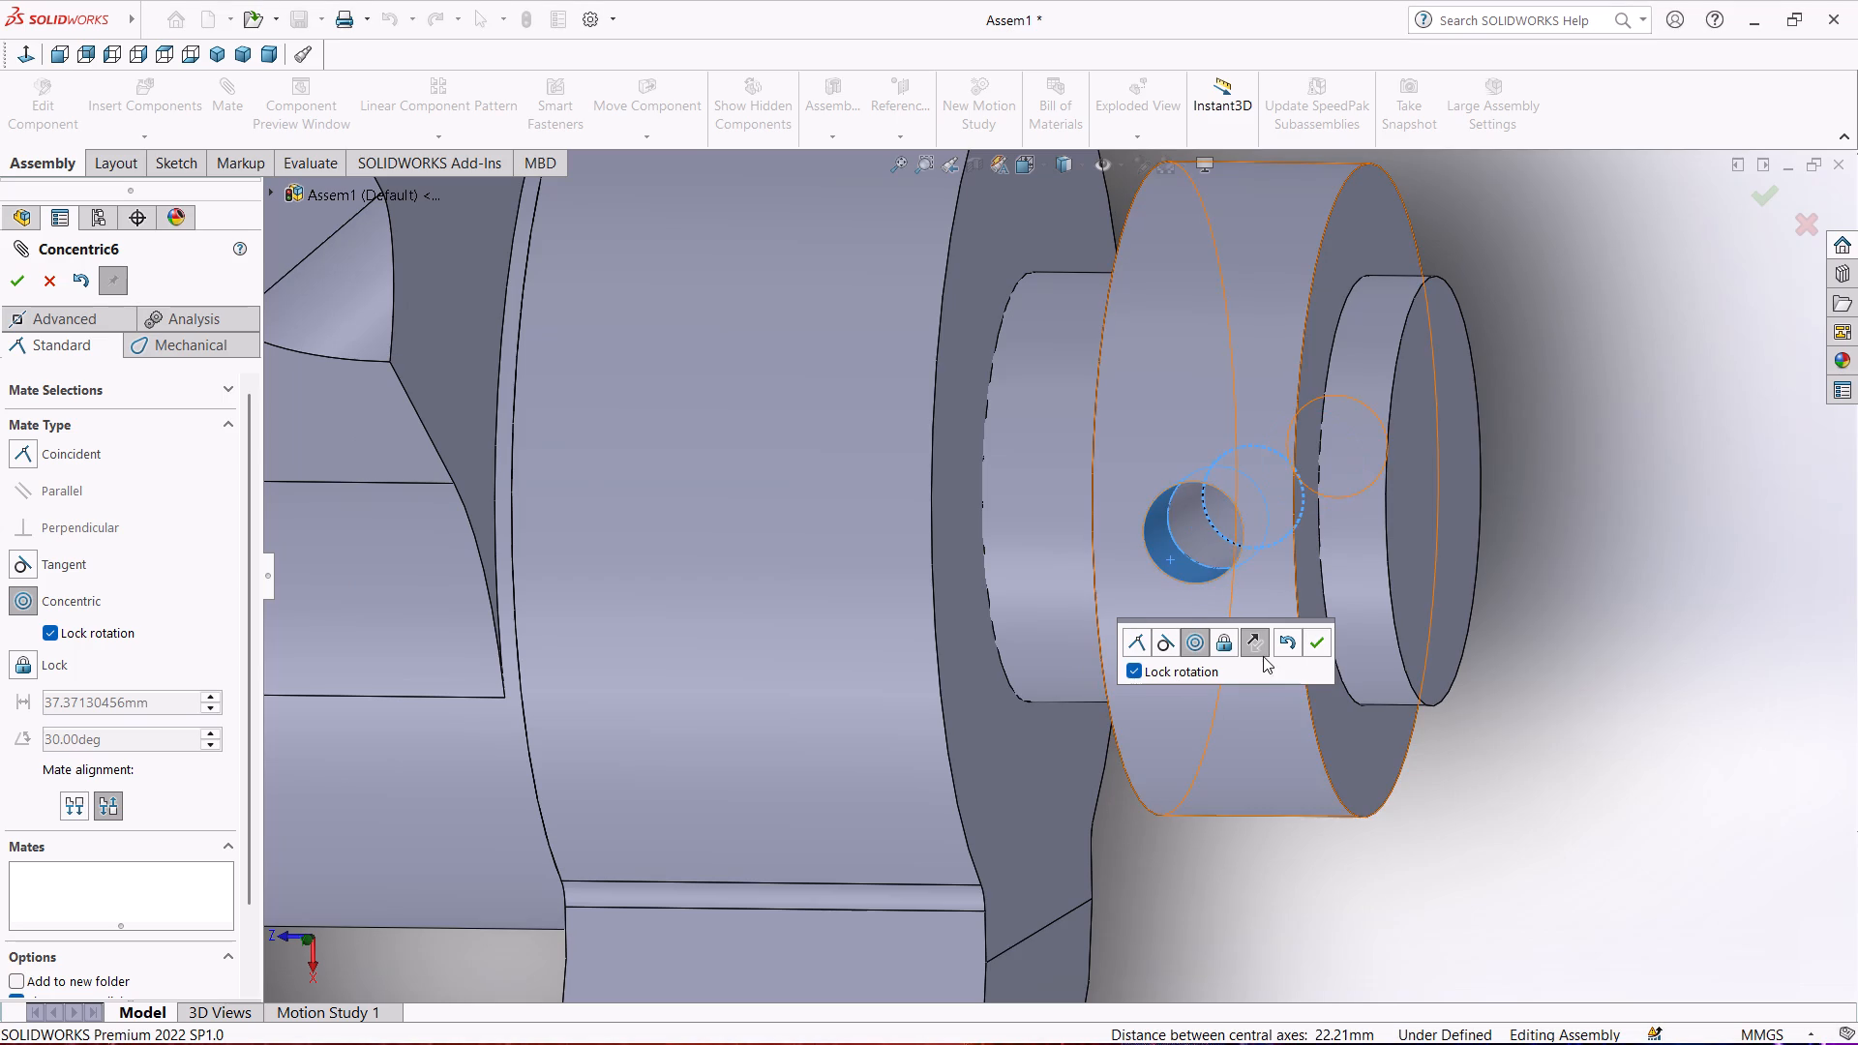
left_click(1321, 638)
Slide taper_pin along the axis of the coller's radial hole until it is clear of the coller.
left_click_drag(1200, 515, 1199, 516)
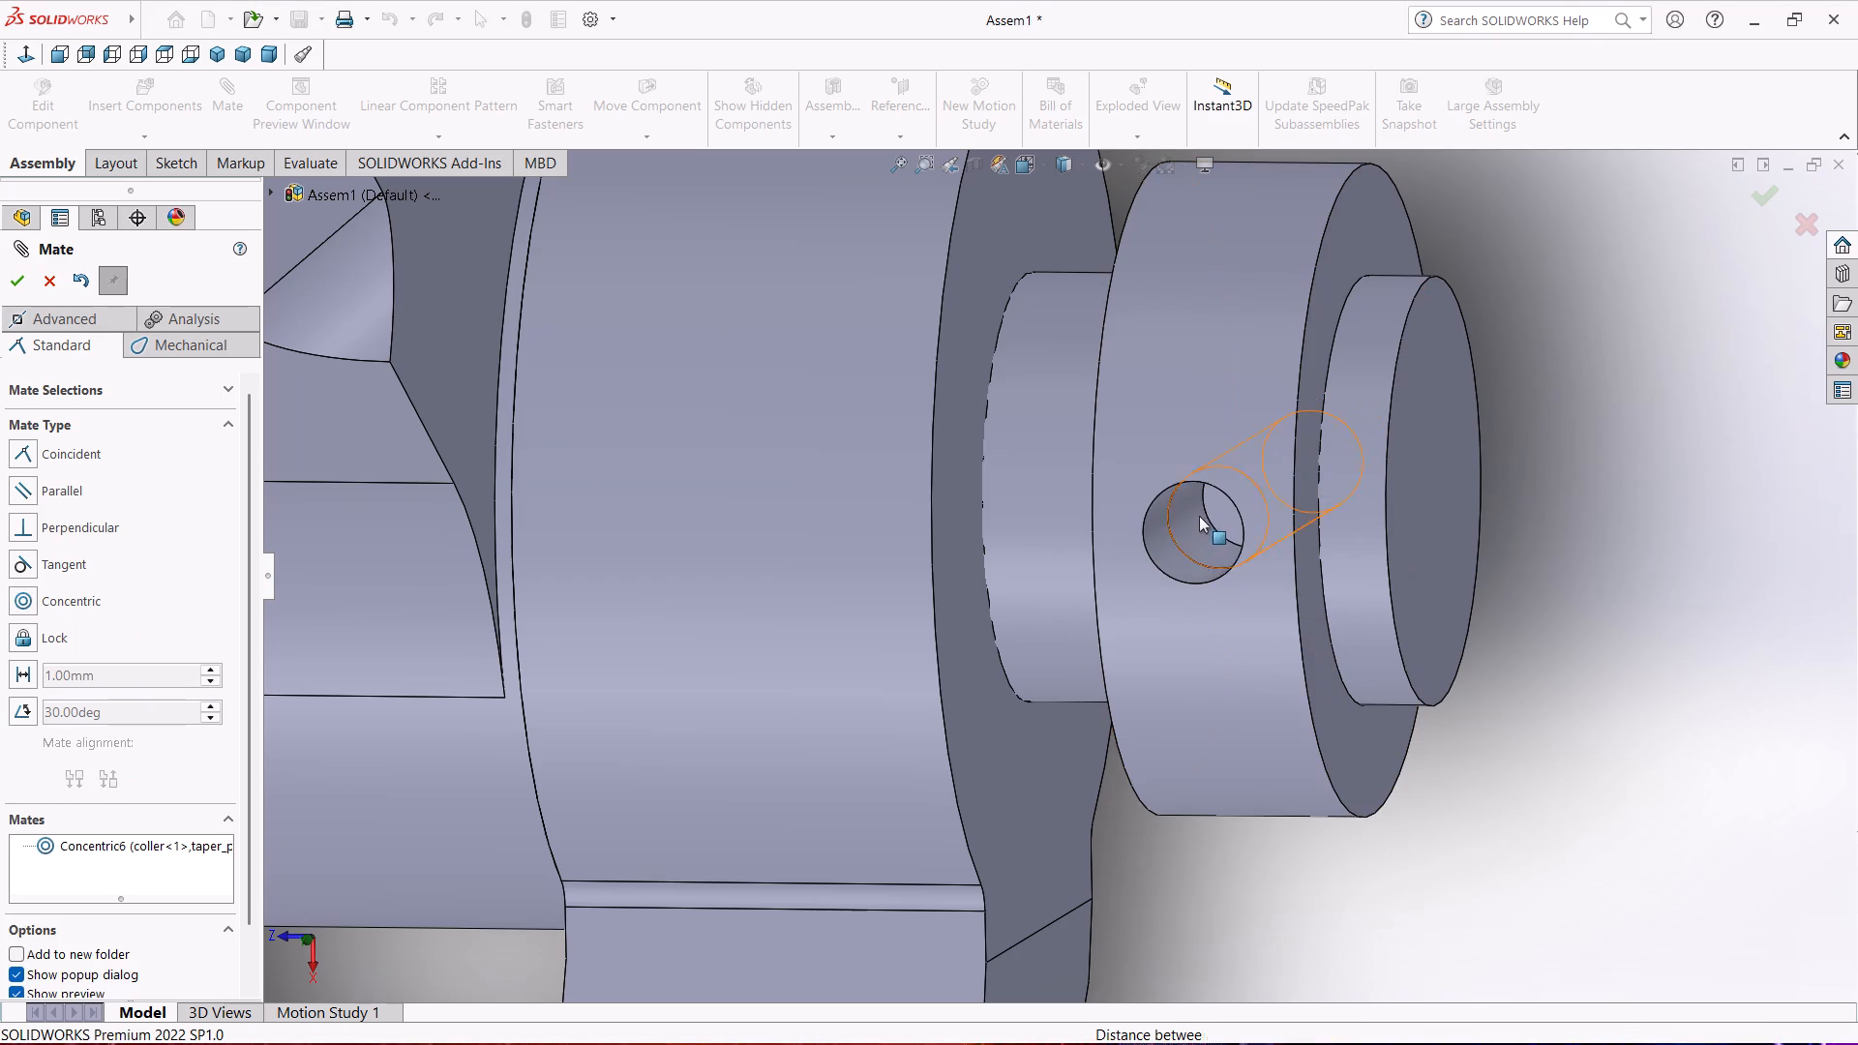
left_click_drag(1199, 516, 1071, 662)
scroll(1133, 588, "up", 3)
middle_click_drag(1178, 544, 1192, 517)
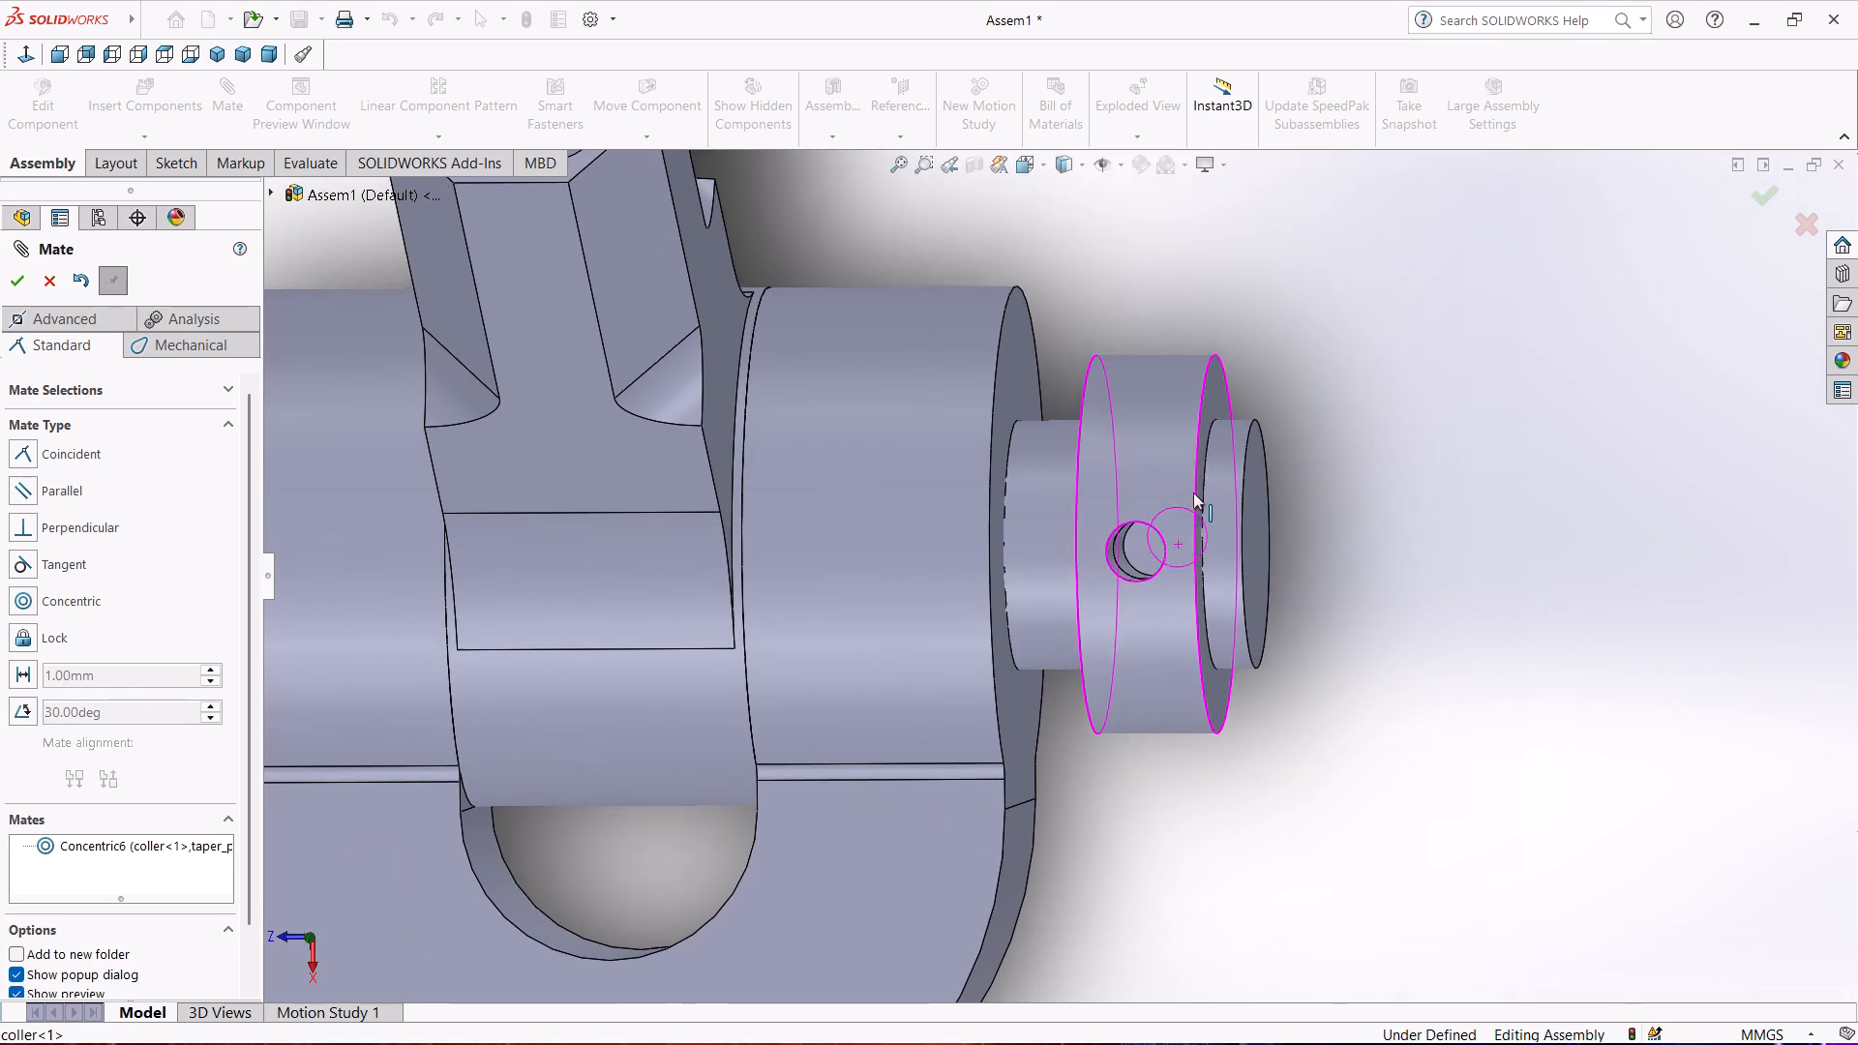
middle_click_drag(1121, 548, 766, 742)
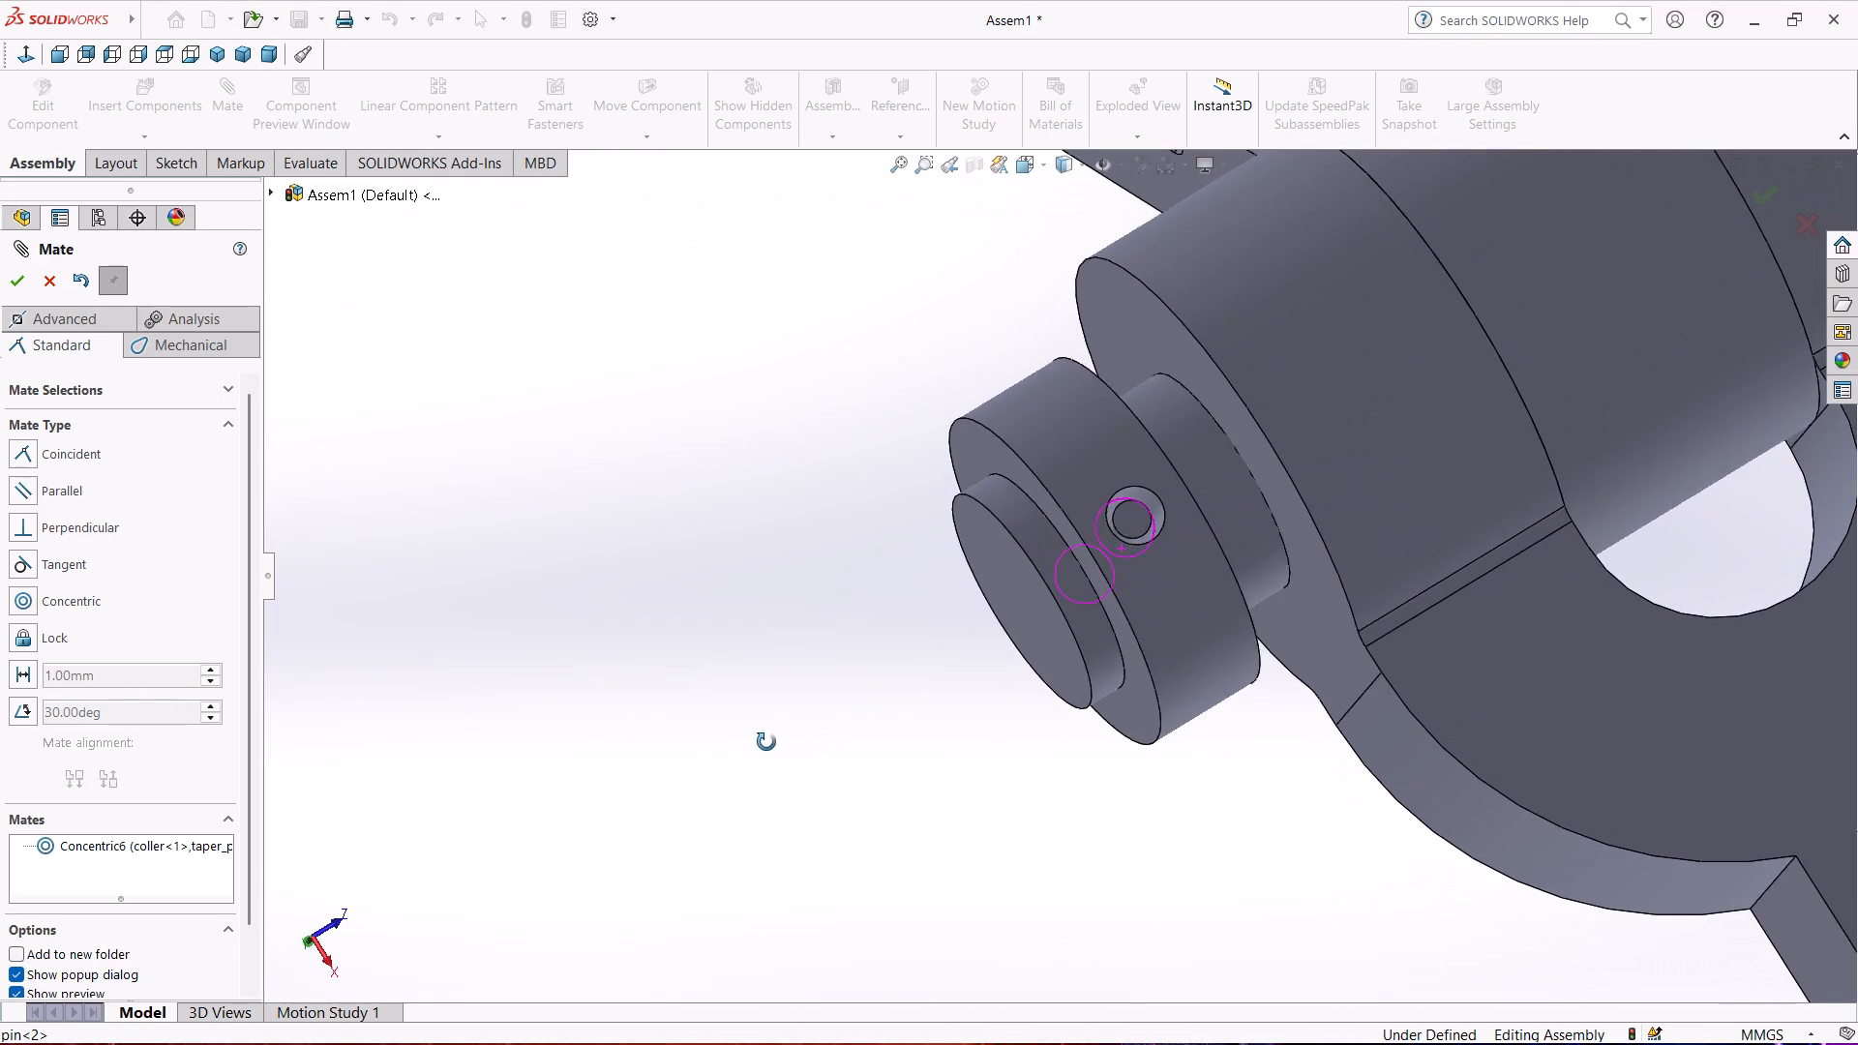
middle_click_drag(766, 742, 771, 744)
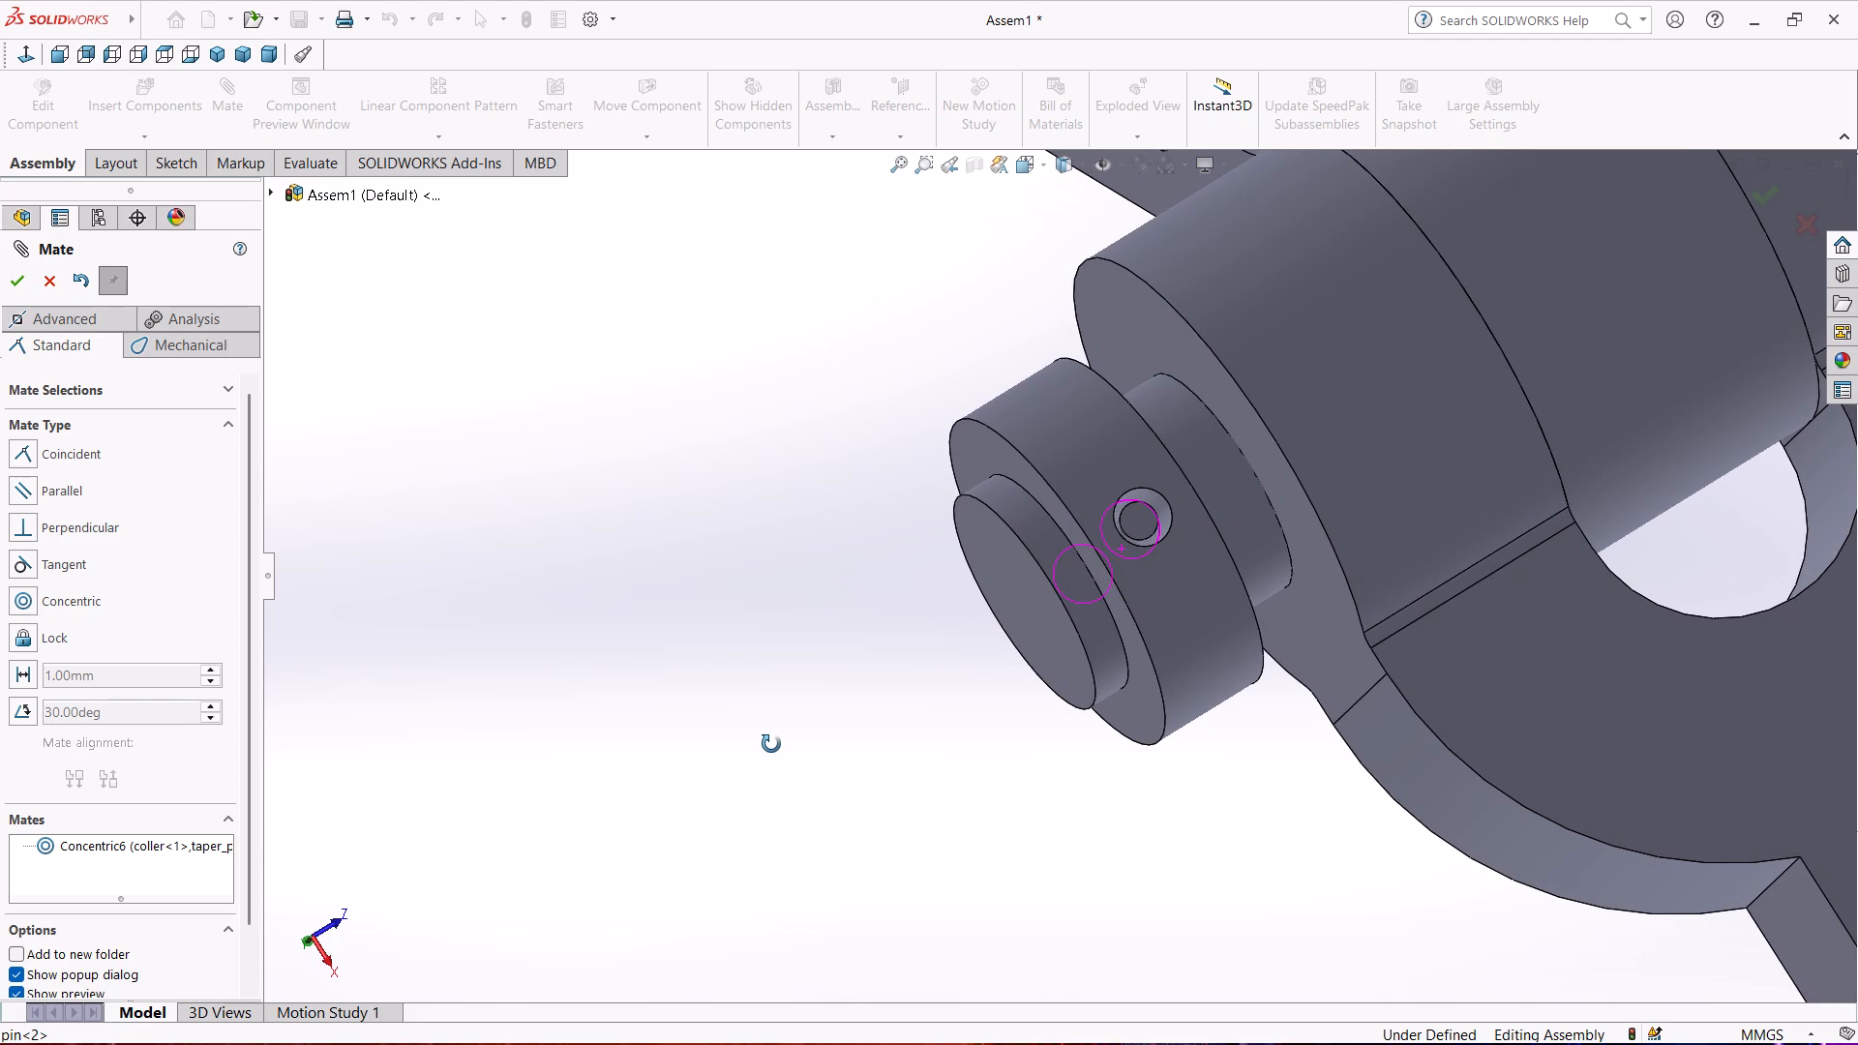
middle_click_drag(771, 744, 1104, 700)
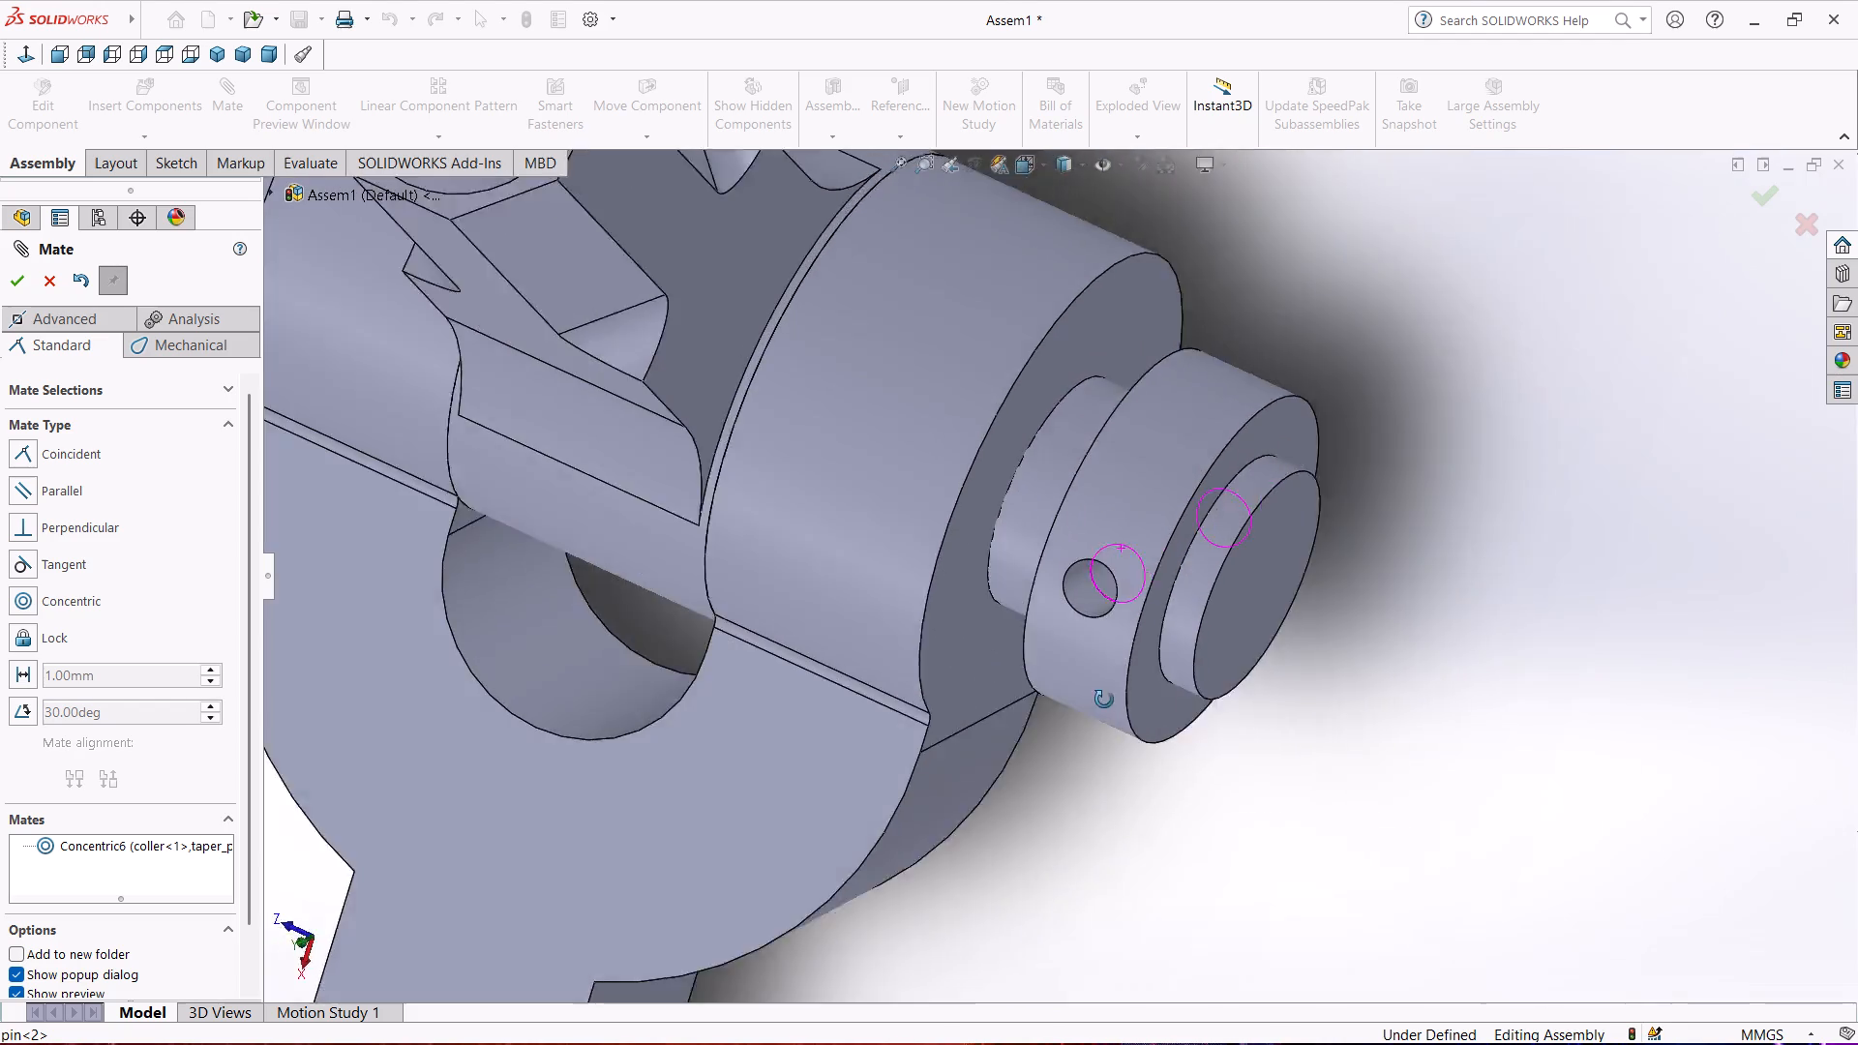
middle_click_drag(1104, 700, 1142, 632)
left_click_drag(1148, 559, 975, 723)
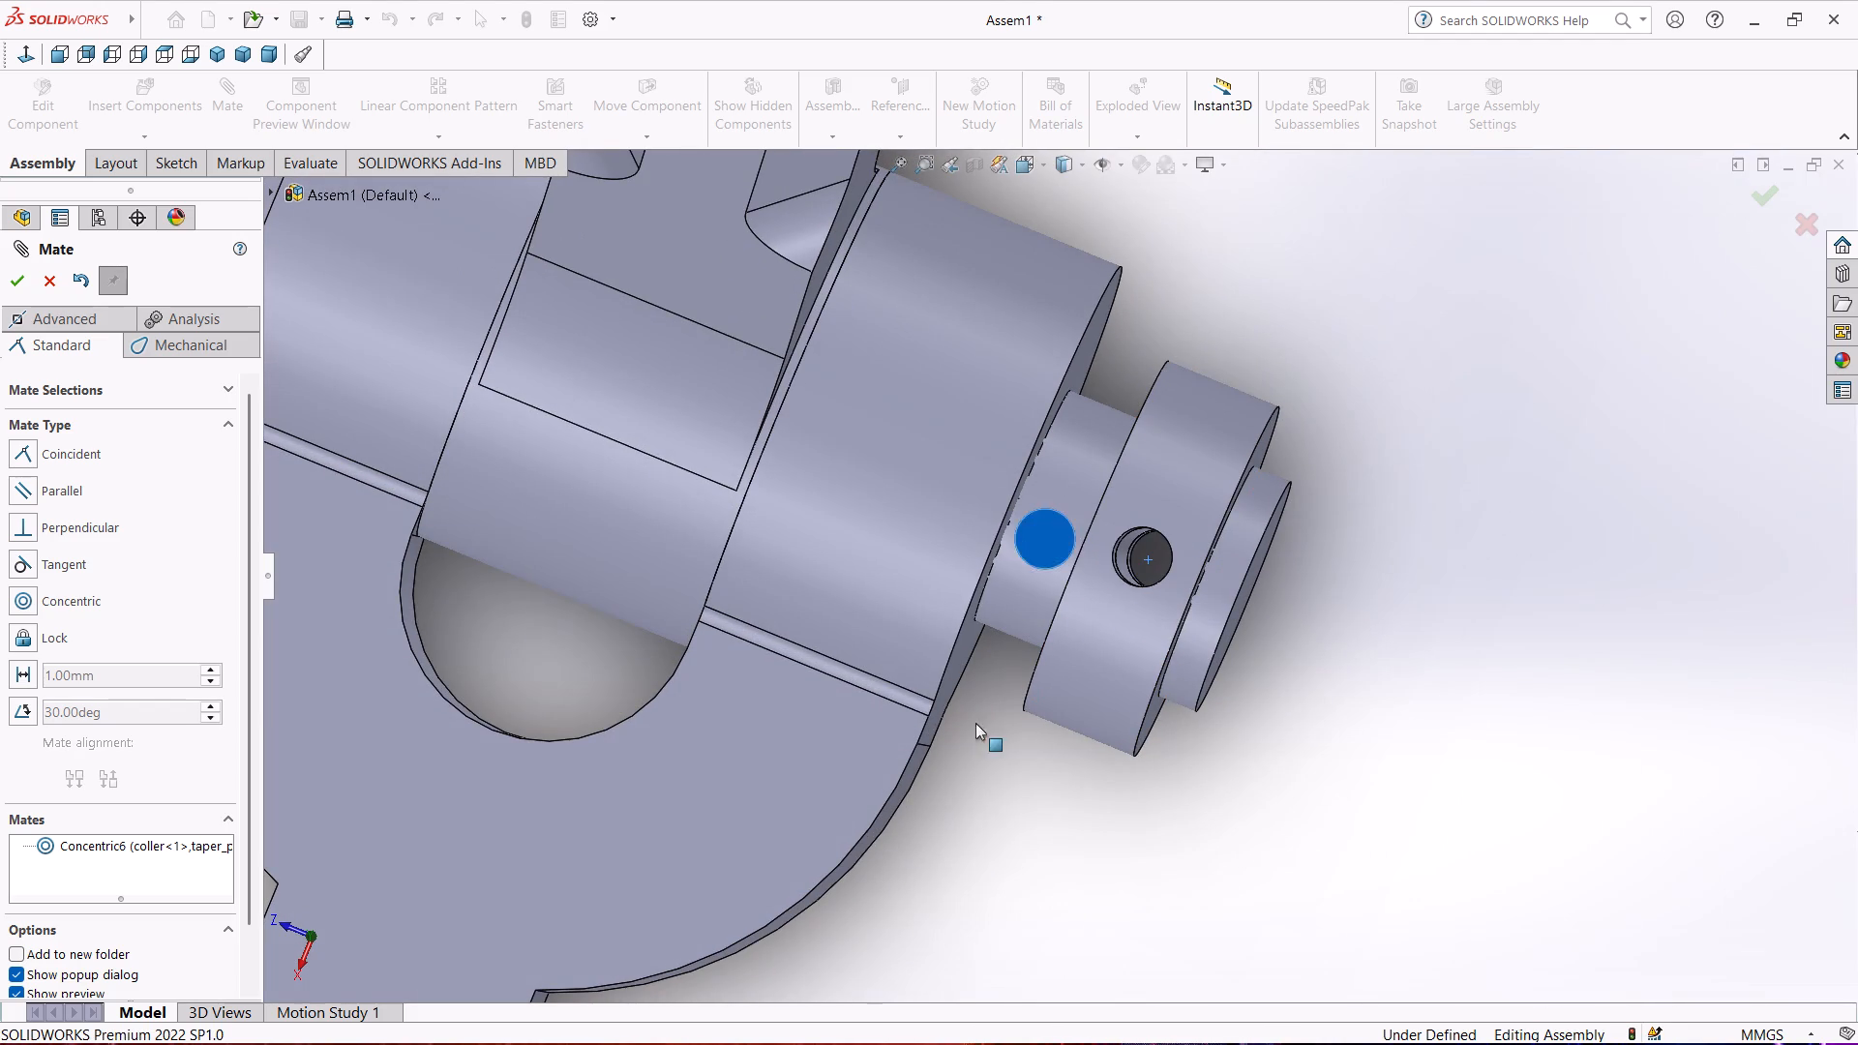
left_click_drag(975, 723, 854, 870)
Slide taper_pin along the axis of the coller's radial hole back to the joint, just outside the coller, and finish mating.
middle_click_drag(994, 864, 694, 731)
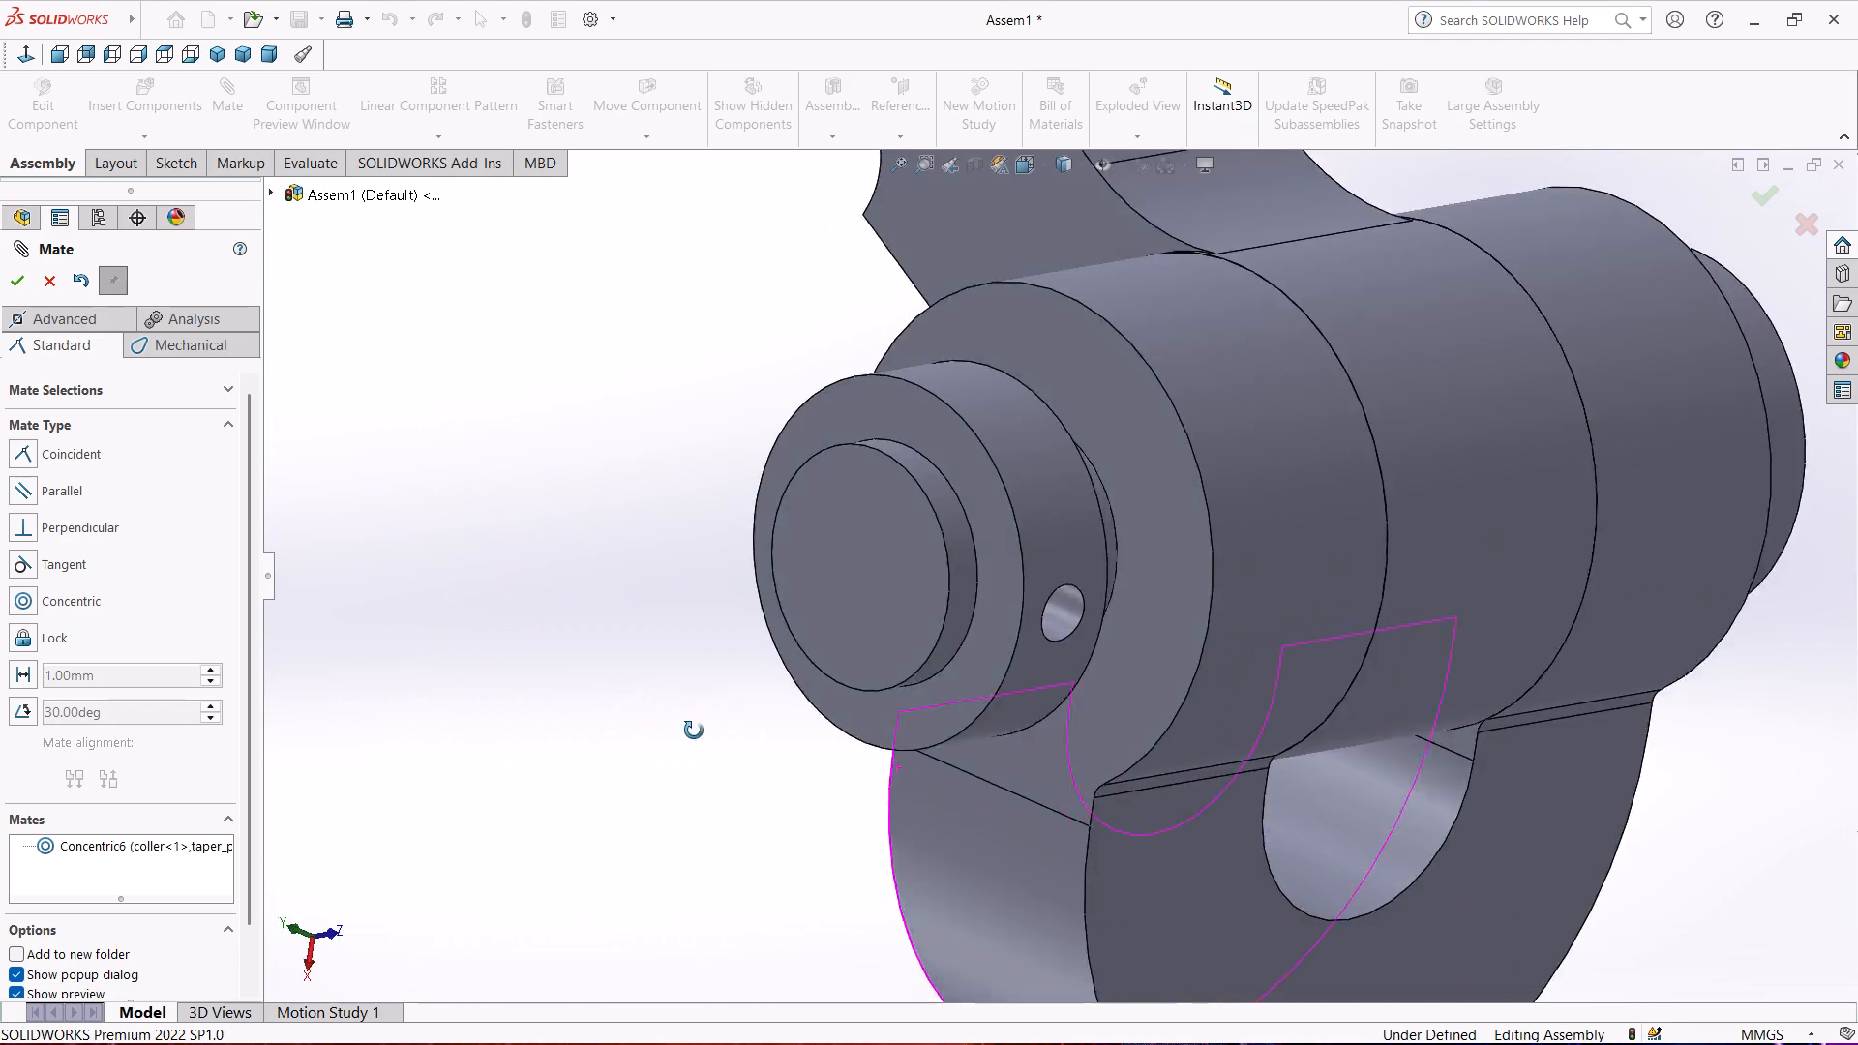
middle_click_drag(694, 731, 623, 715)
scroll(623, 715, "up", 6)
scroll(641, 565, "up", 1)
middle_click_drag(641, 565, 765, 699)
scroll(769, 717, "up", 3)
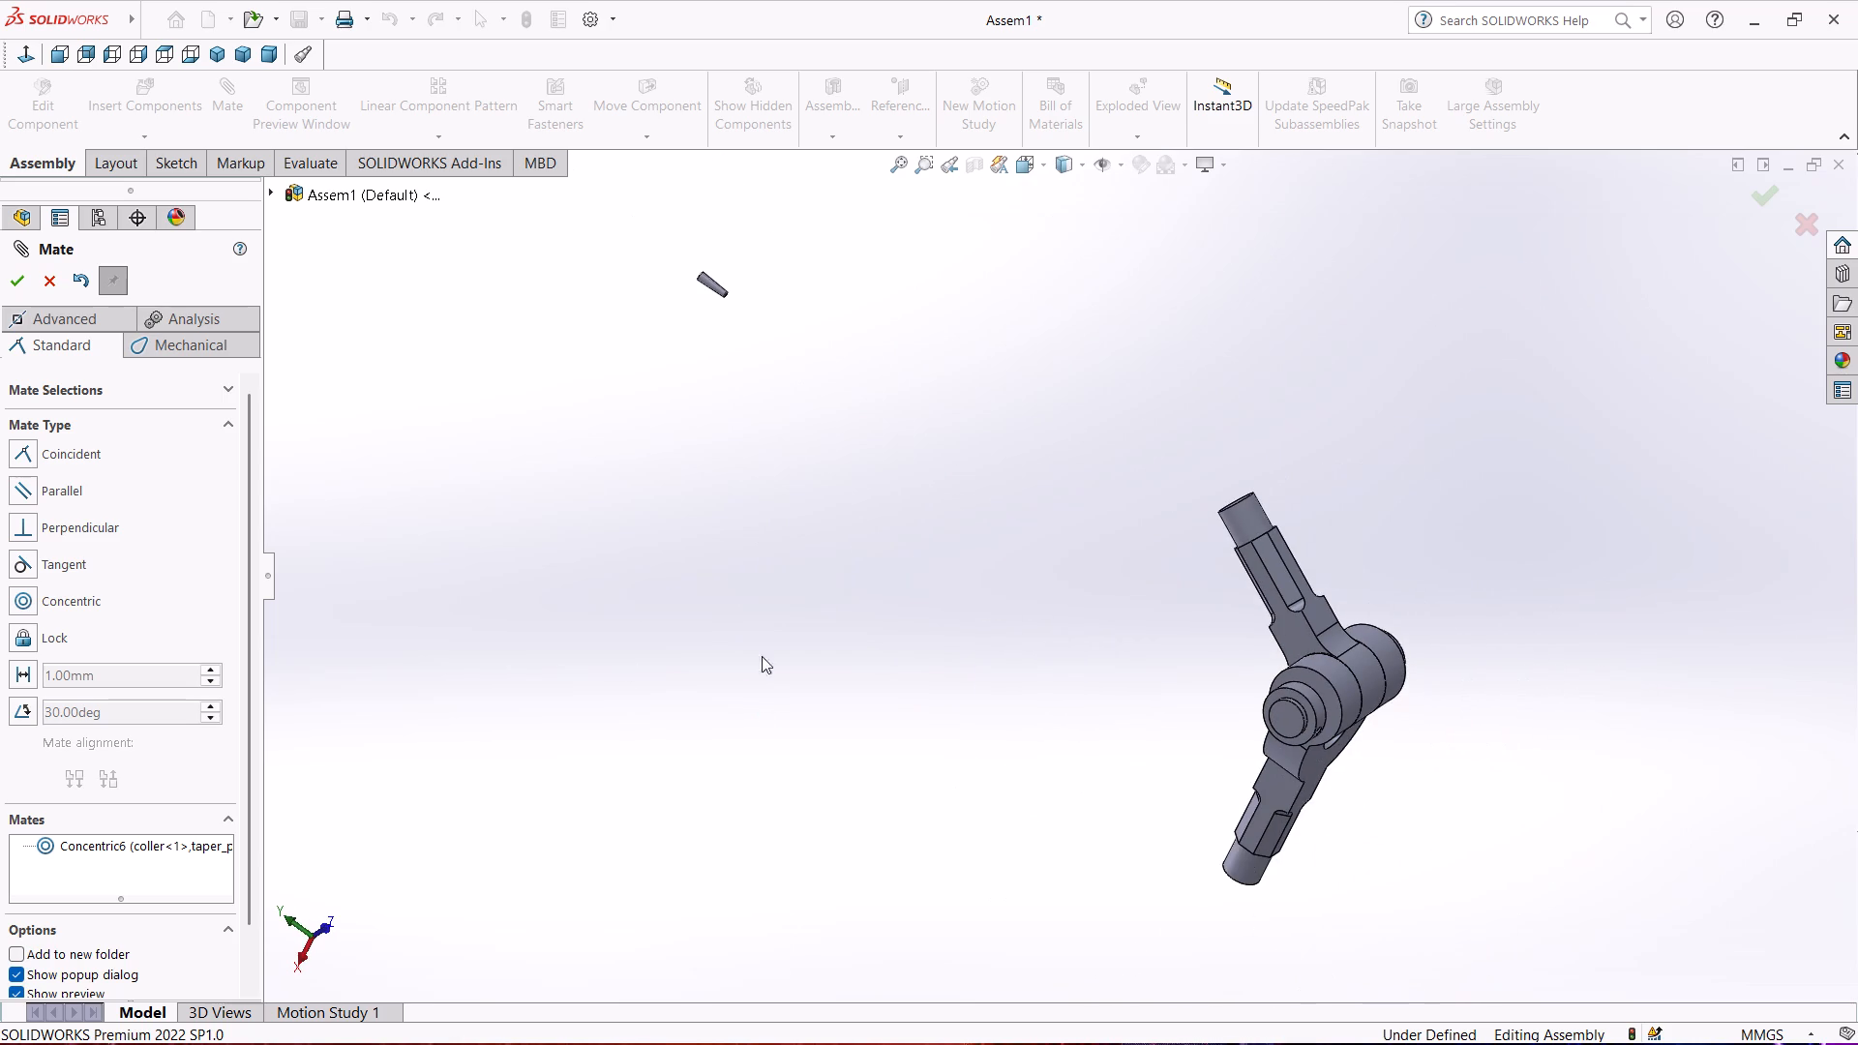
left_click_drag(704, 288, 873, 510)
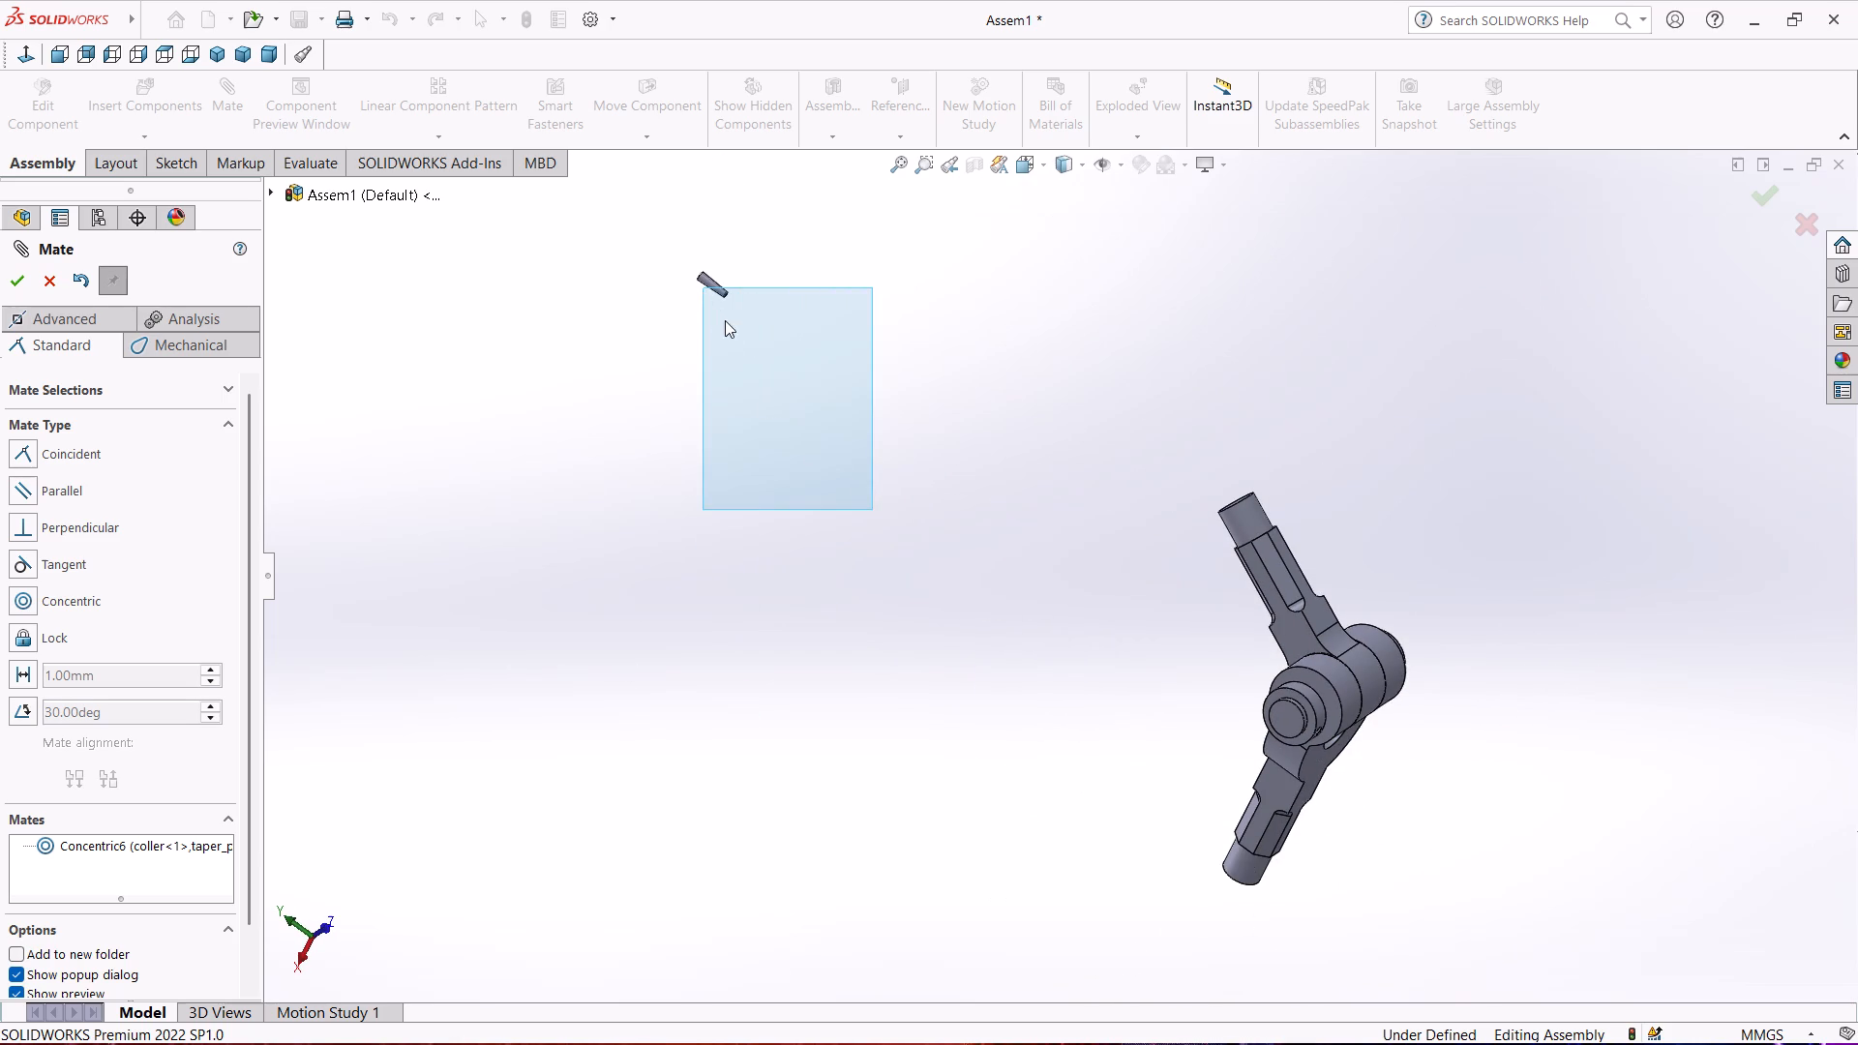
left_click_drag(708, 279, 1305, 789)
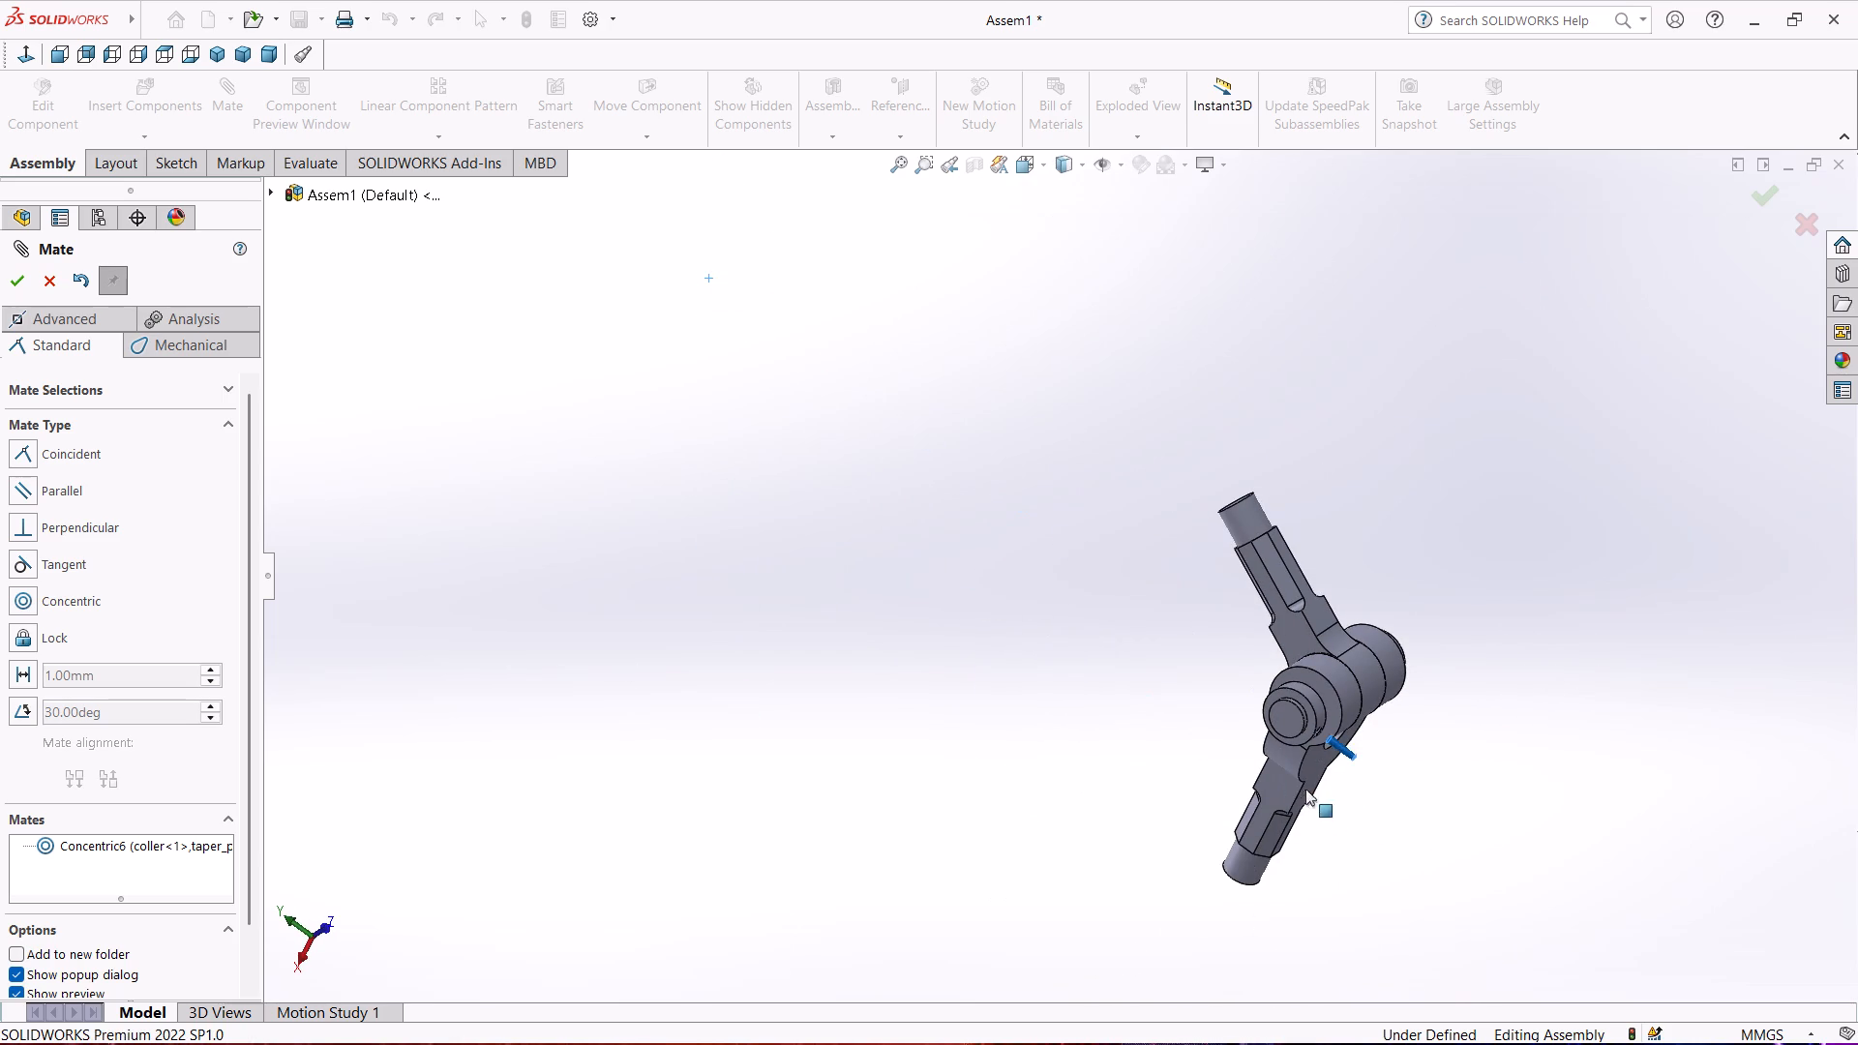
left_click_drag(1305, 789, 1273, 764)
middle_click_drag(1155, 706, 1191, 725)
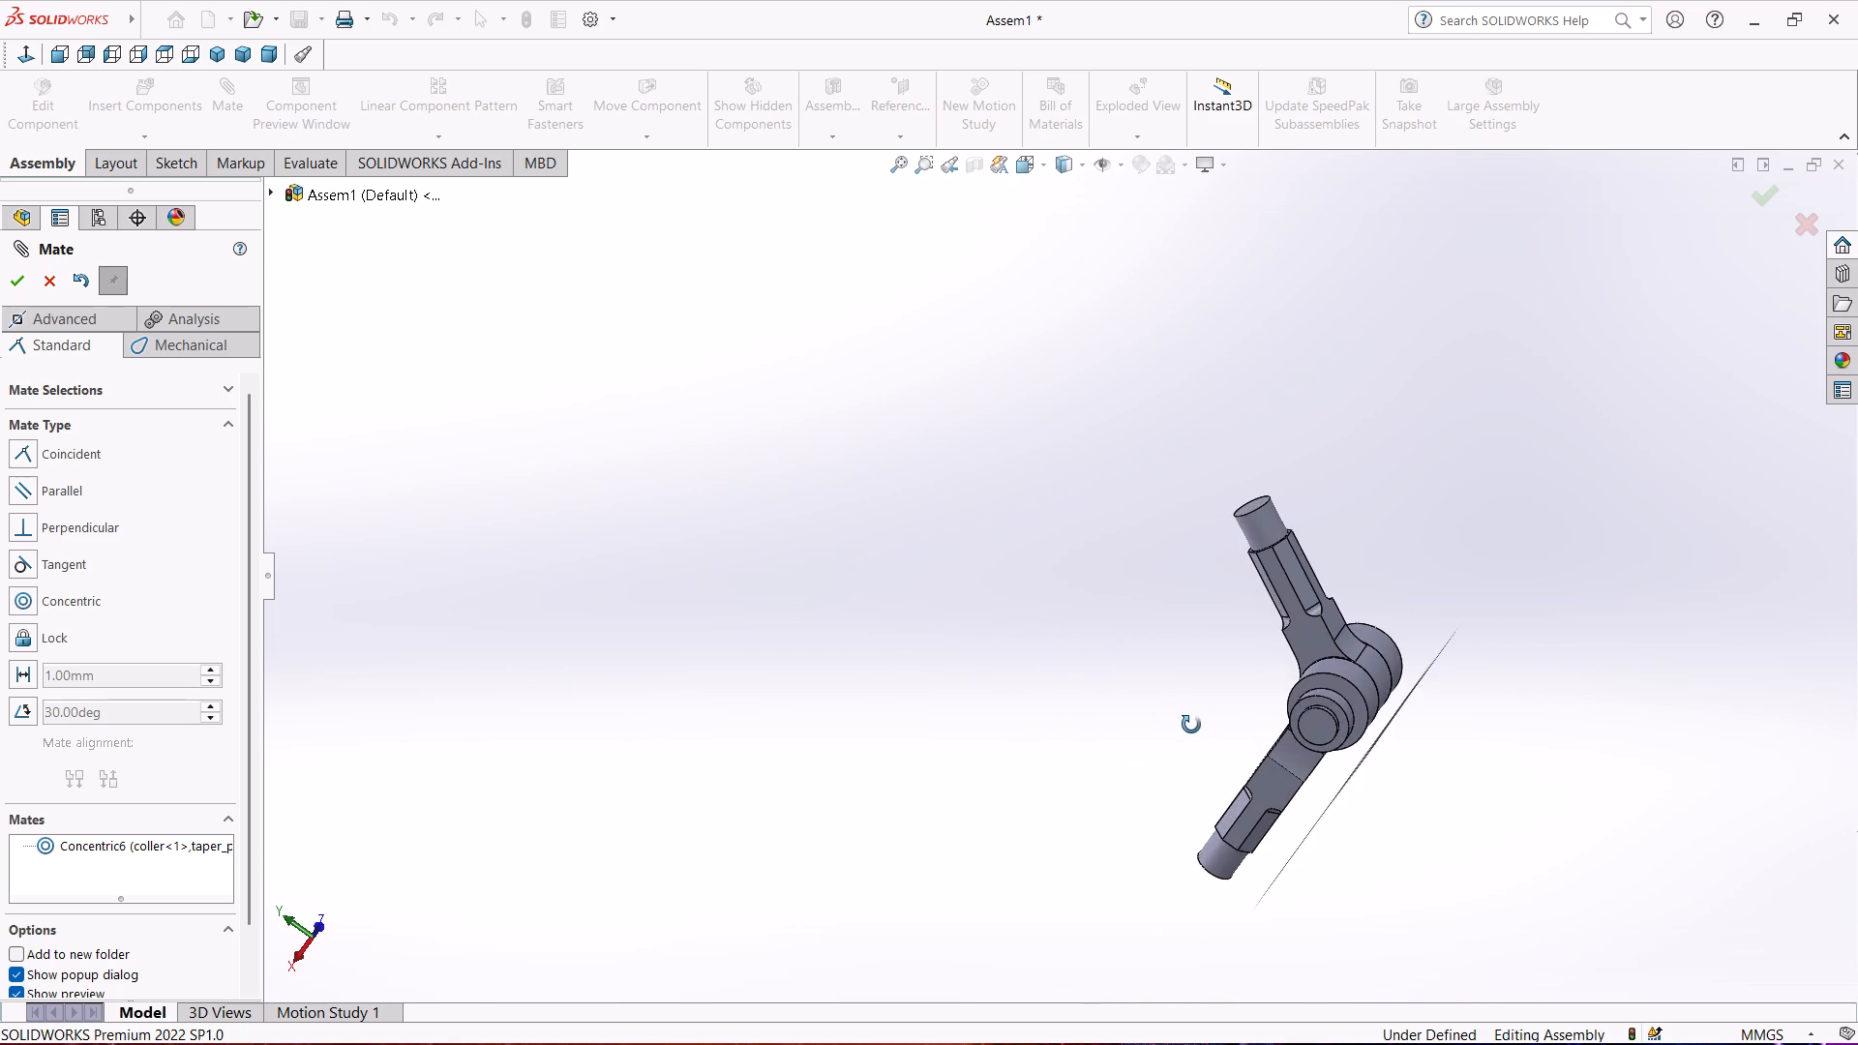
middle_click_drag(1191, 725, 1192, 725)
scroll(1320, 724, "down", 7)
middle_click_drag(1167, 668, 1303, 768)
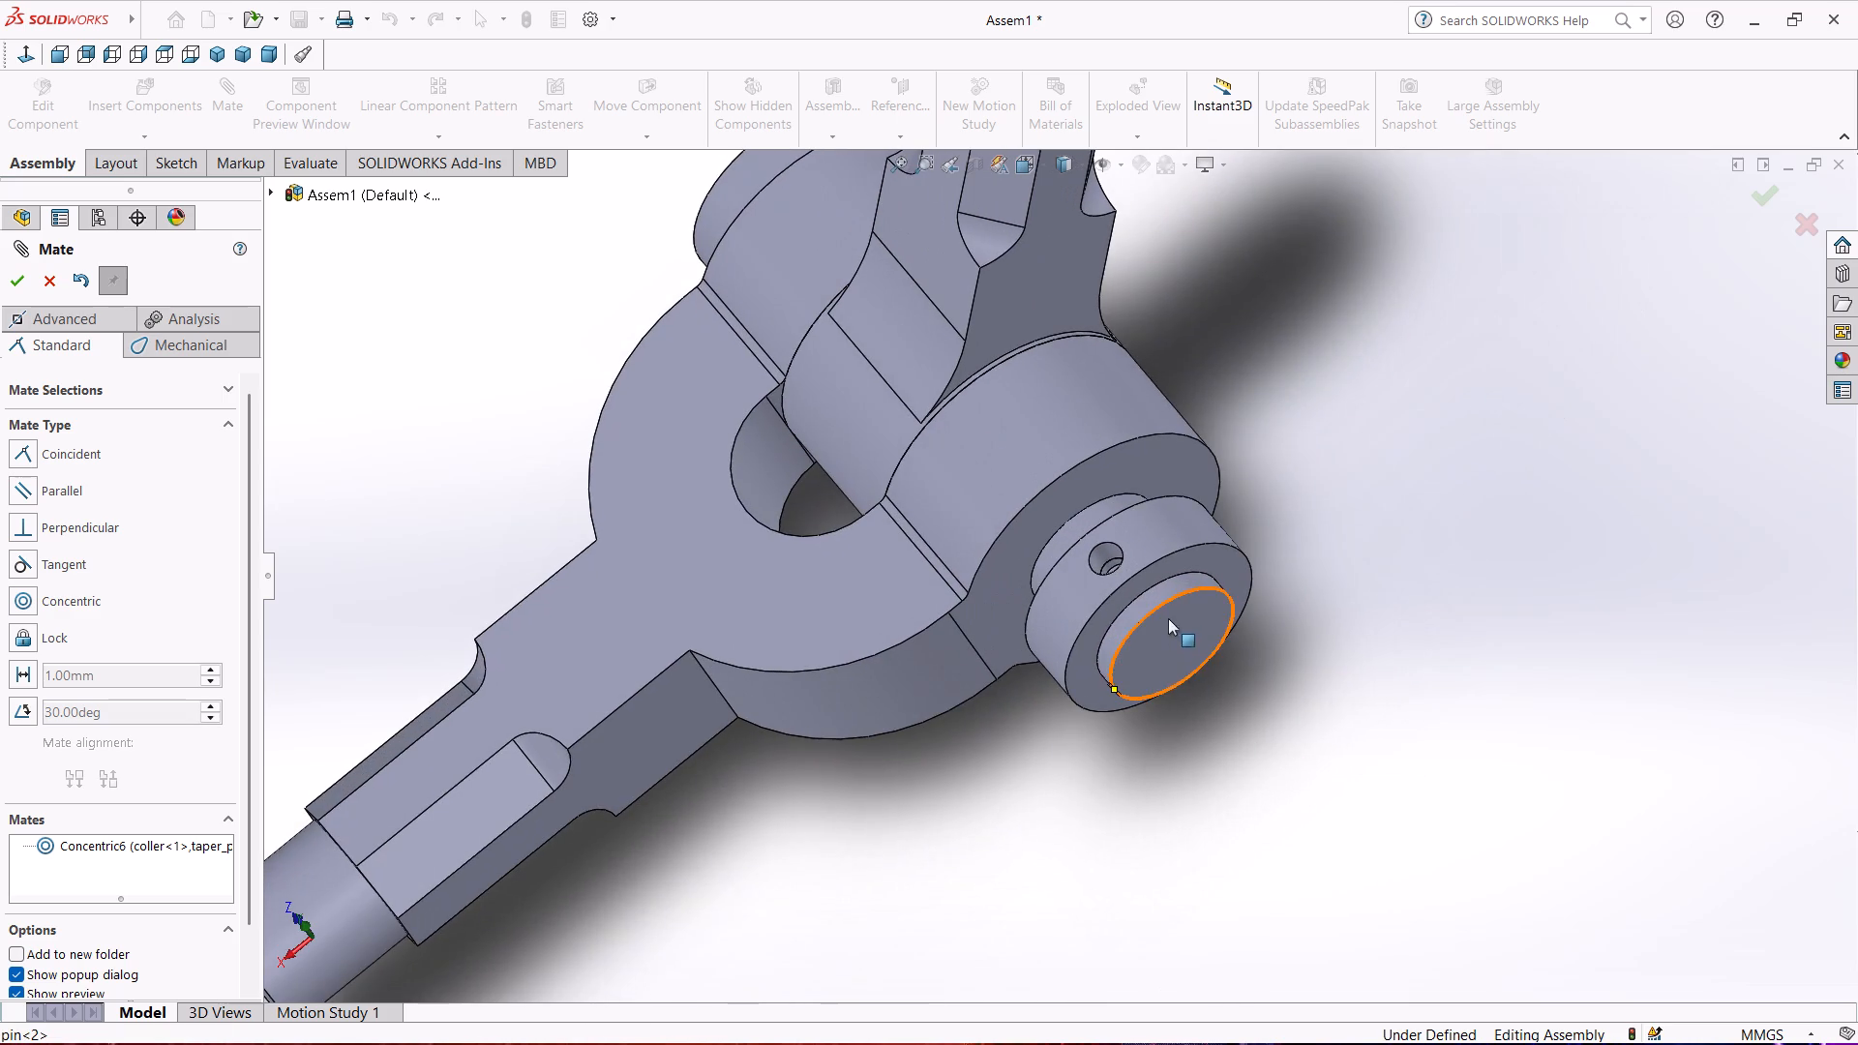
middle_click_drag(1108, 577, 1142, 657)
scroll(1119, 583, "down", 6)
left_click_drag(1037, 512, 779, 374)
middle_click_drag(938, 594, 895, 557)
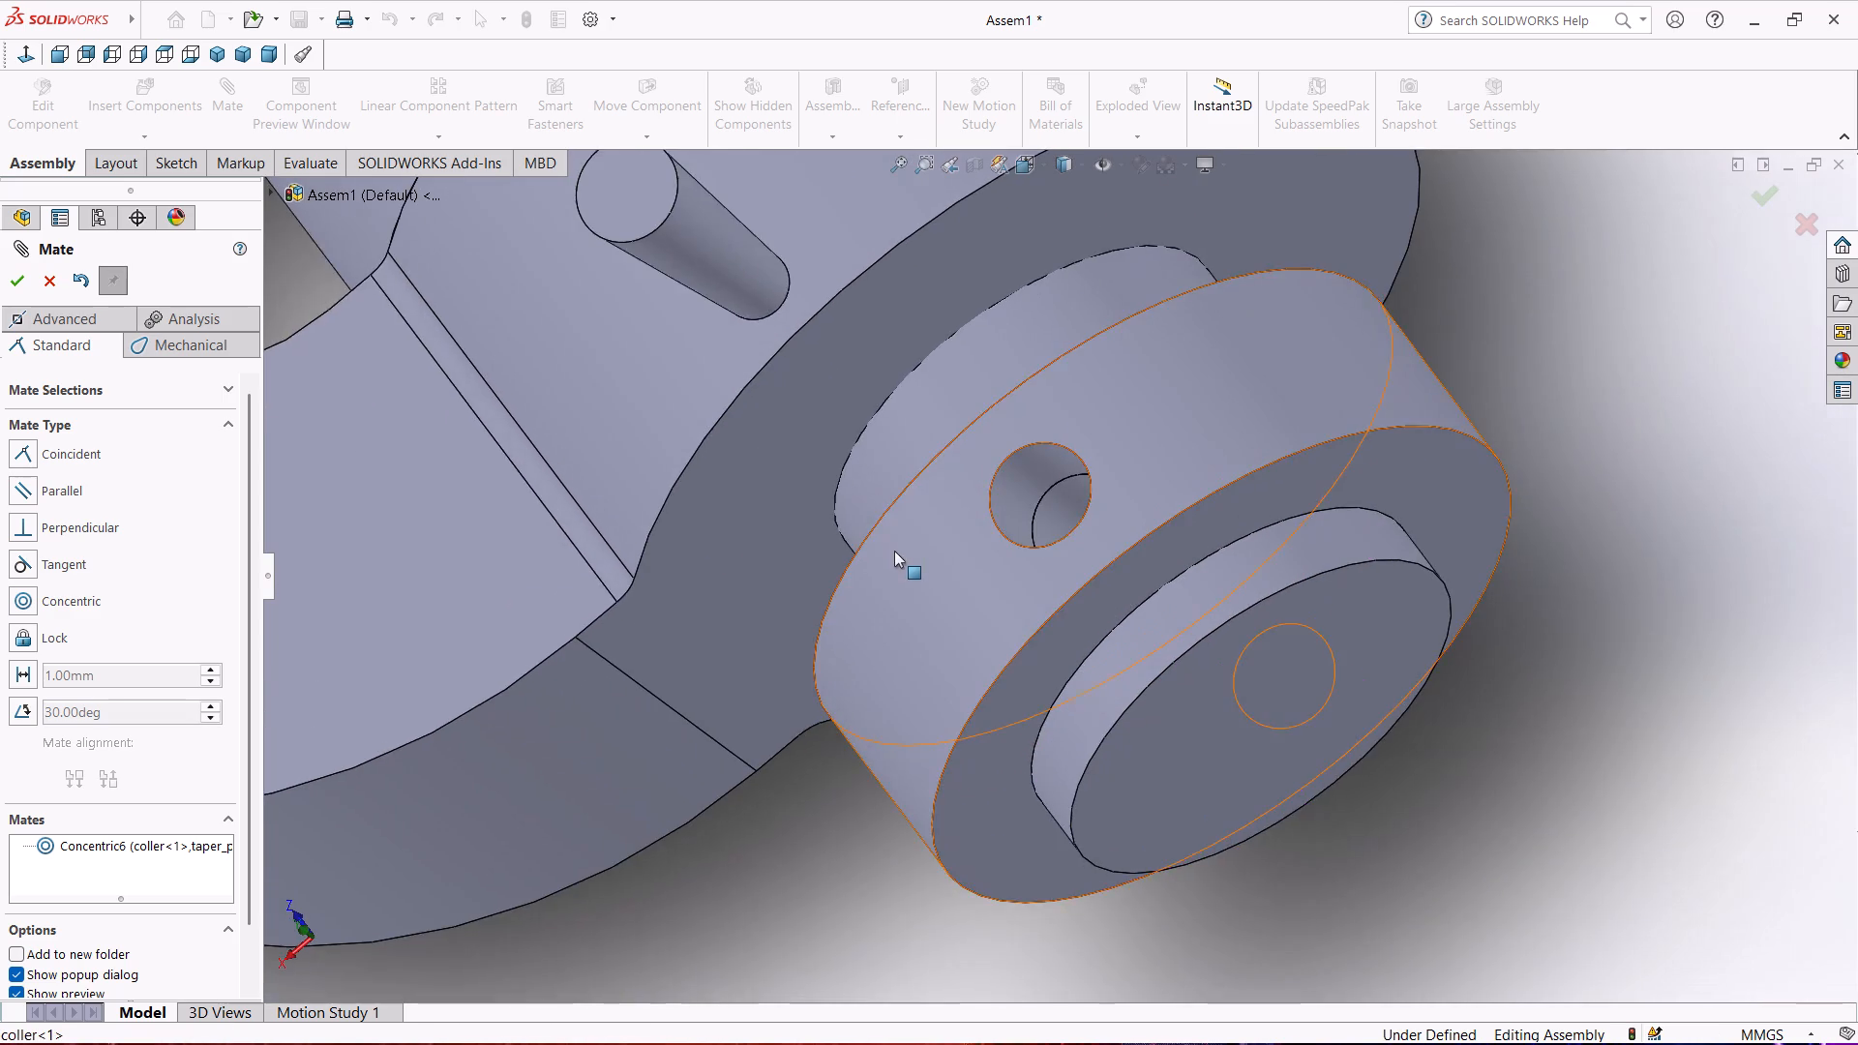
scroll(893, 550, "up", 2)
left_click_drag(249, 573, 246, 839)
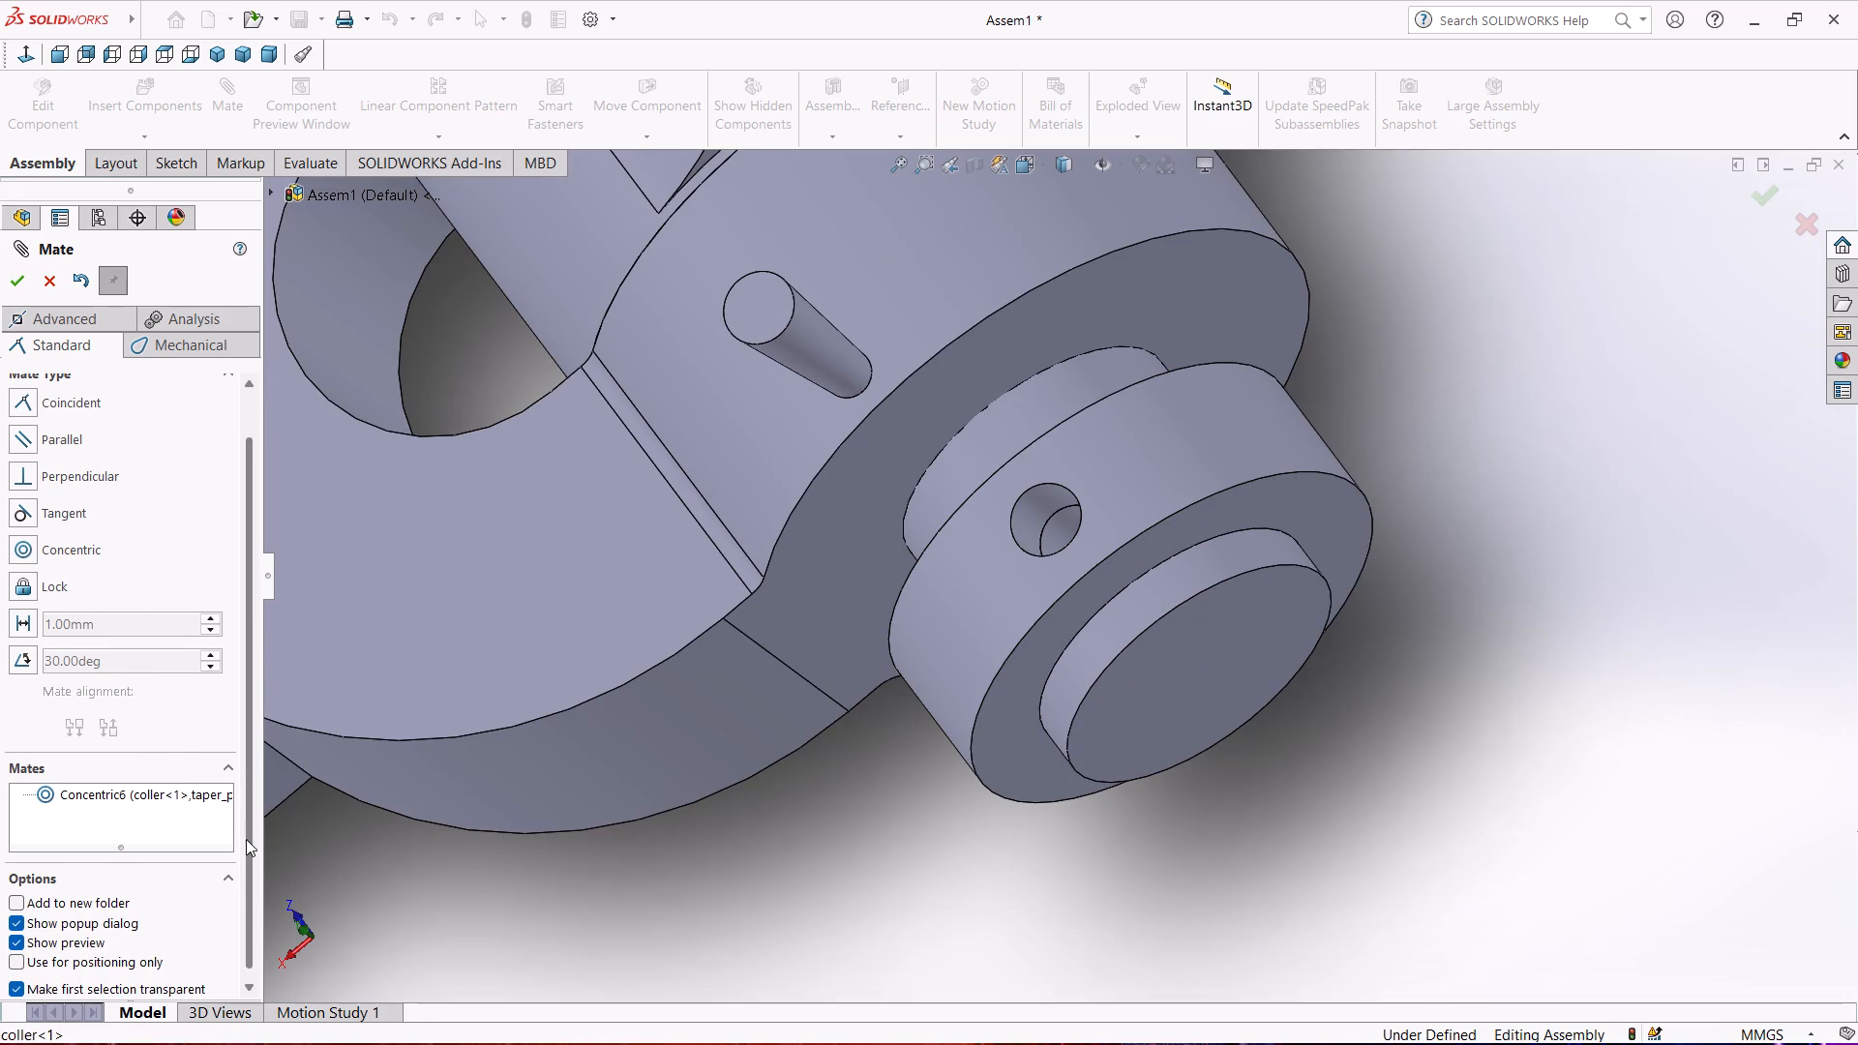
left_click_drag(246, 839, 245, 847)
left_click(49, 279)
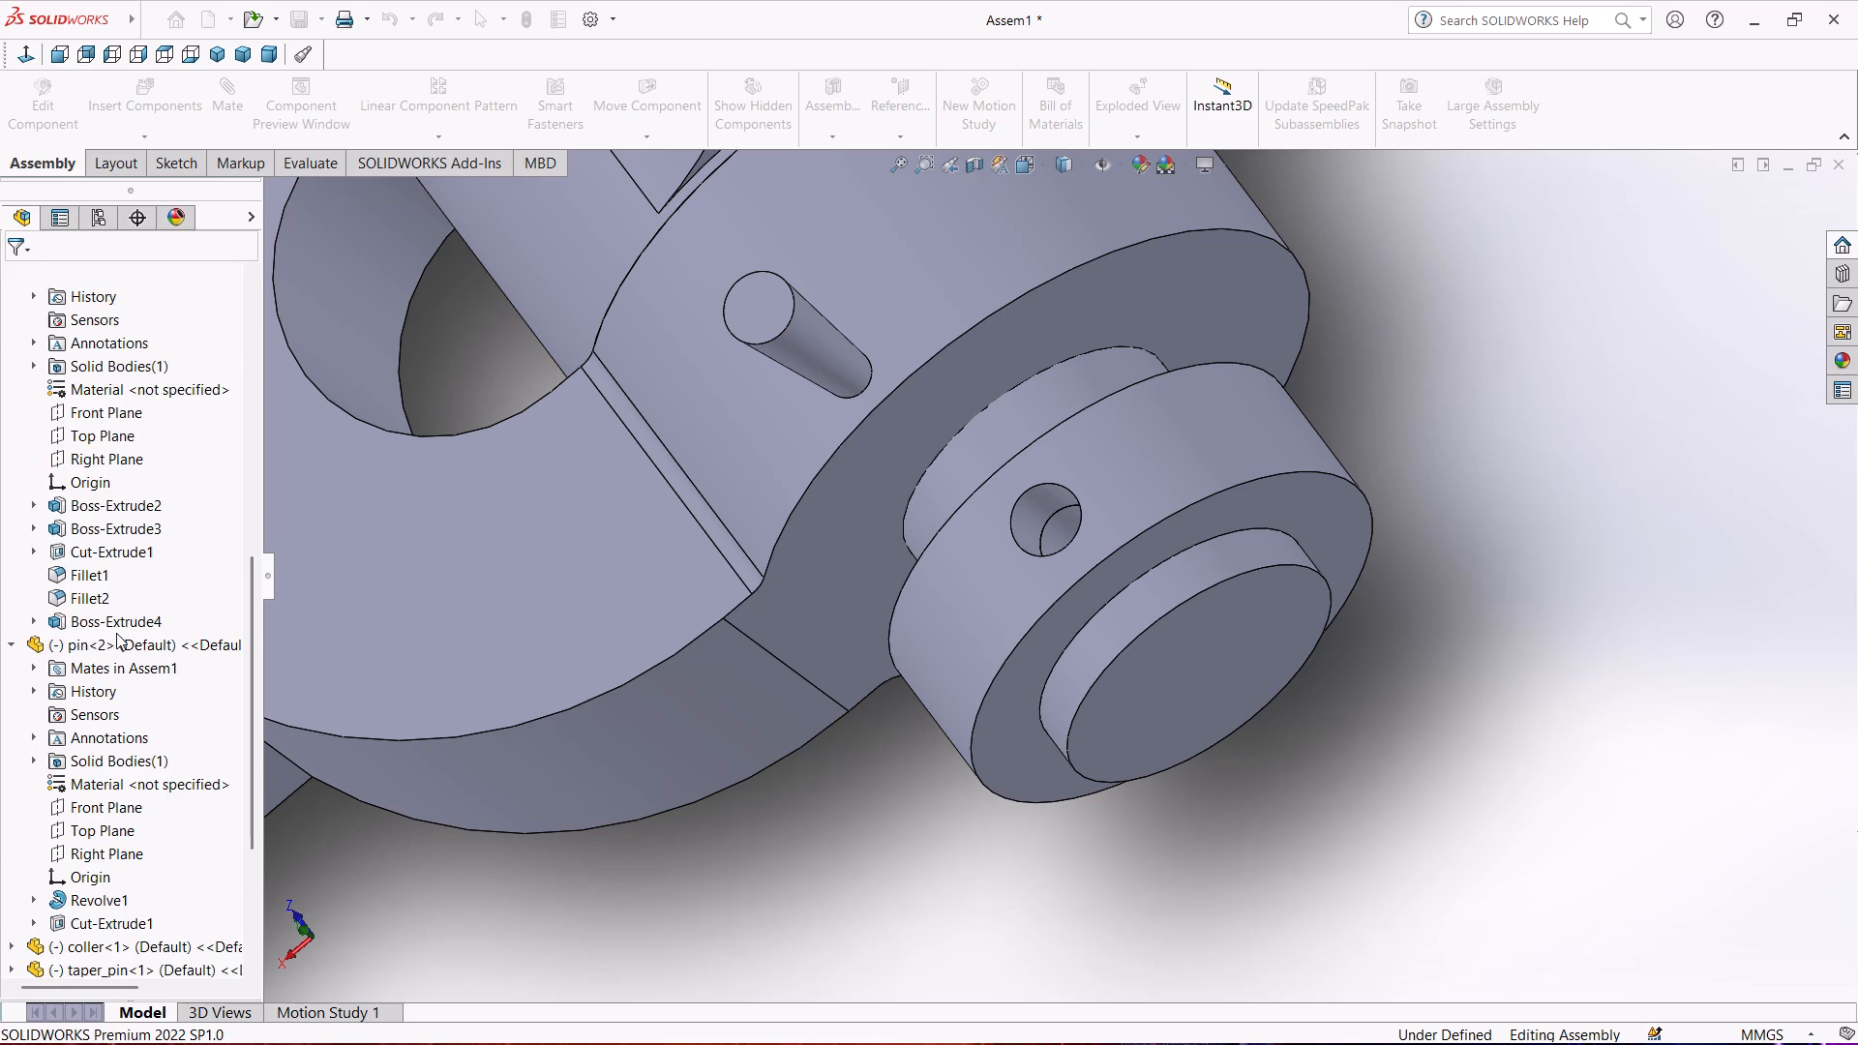
Delete the Concentric6 mate between the coller and taper_pin.
scroll(83, 885, "down", 3)
scroll(105, 715, "down", 5)
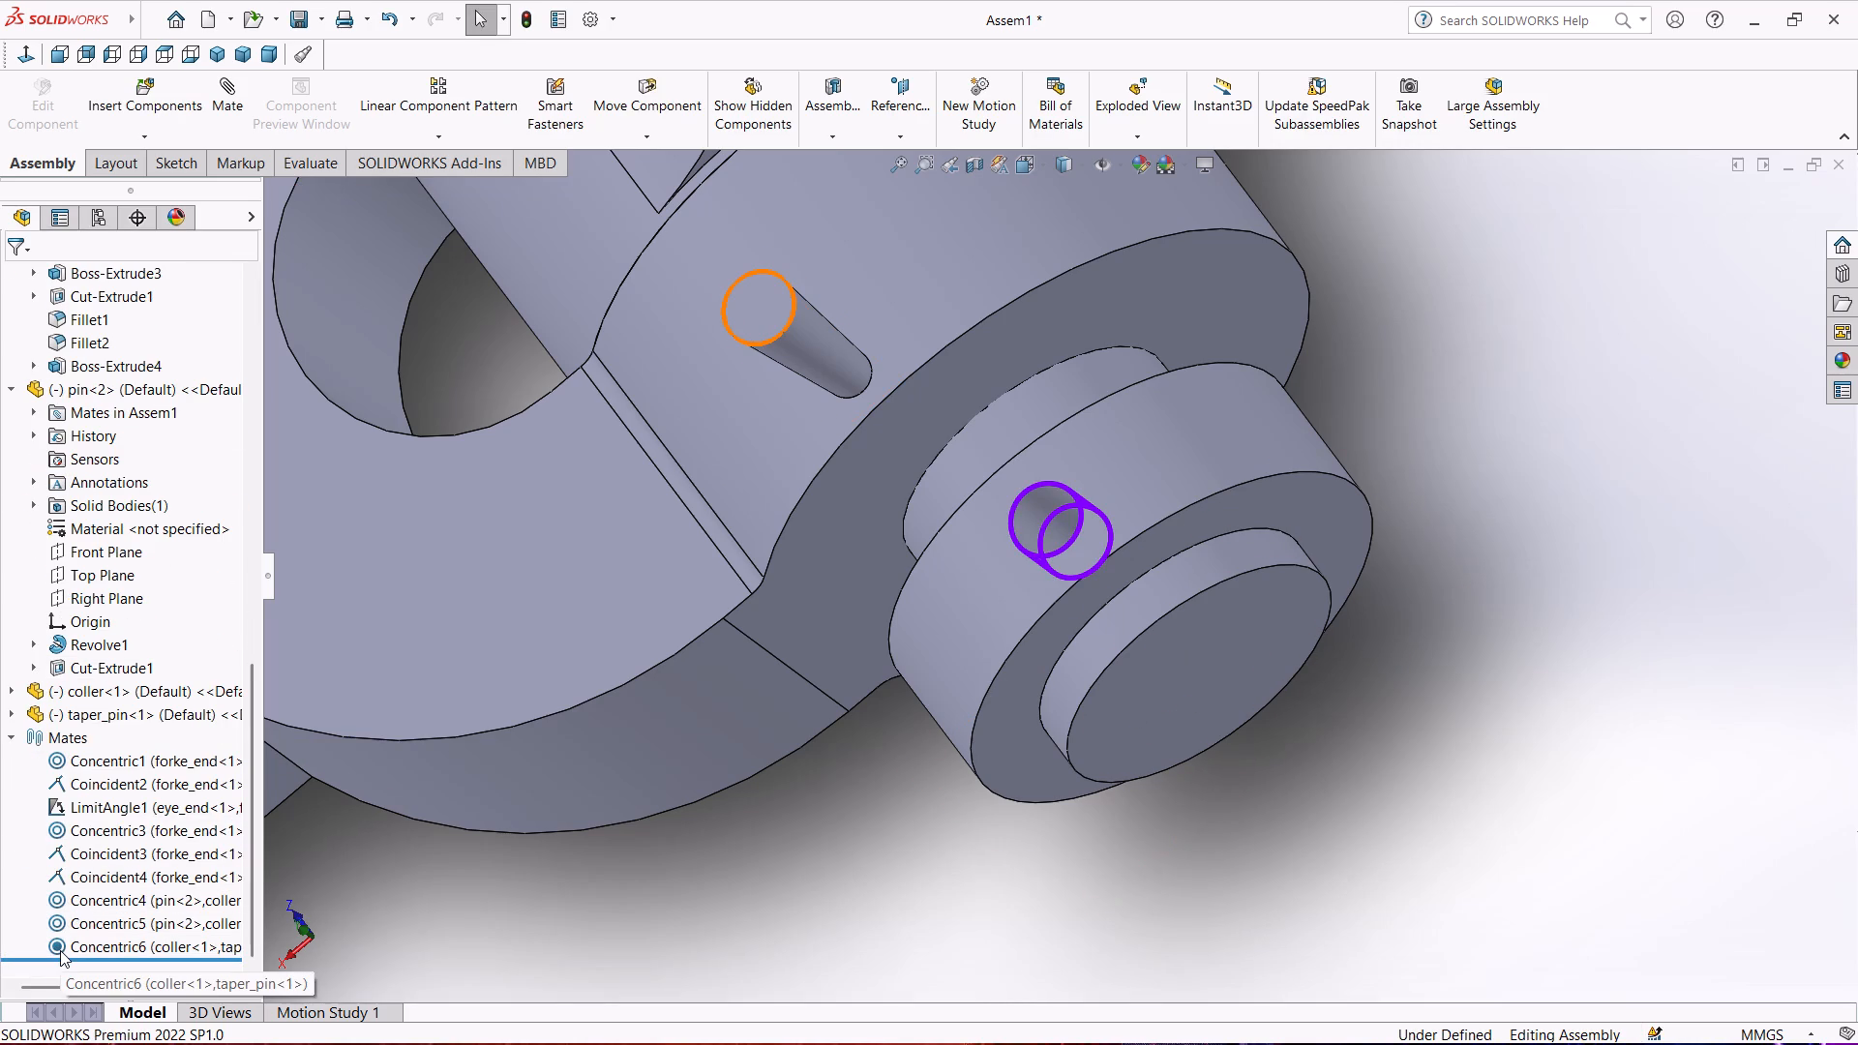
left_click(55, 936)
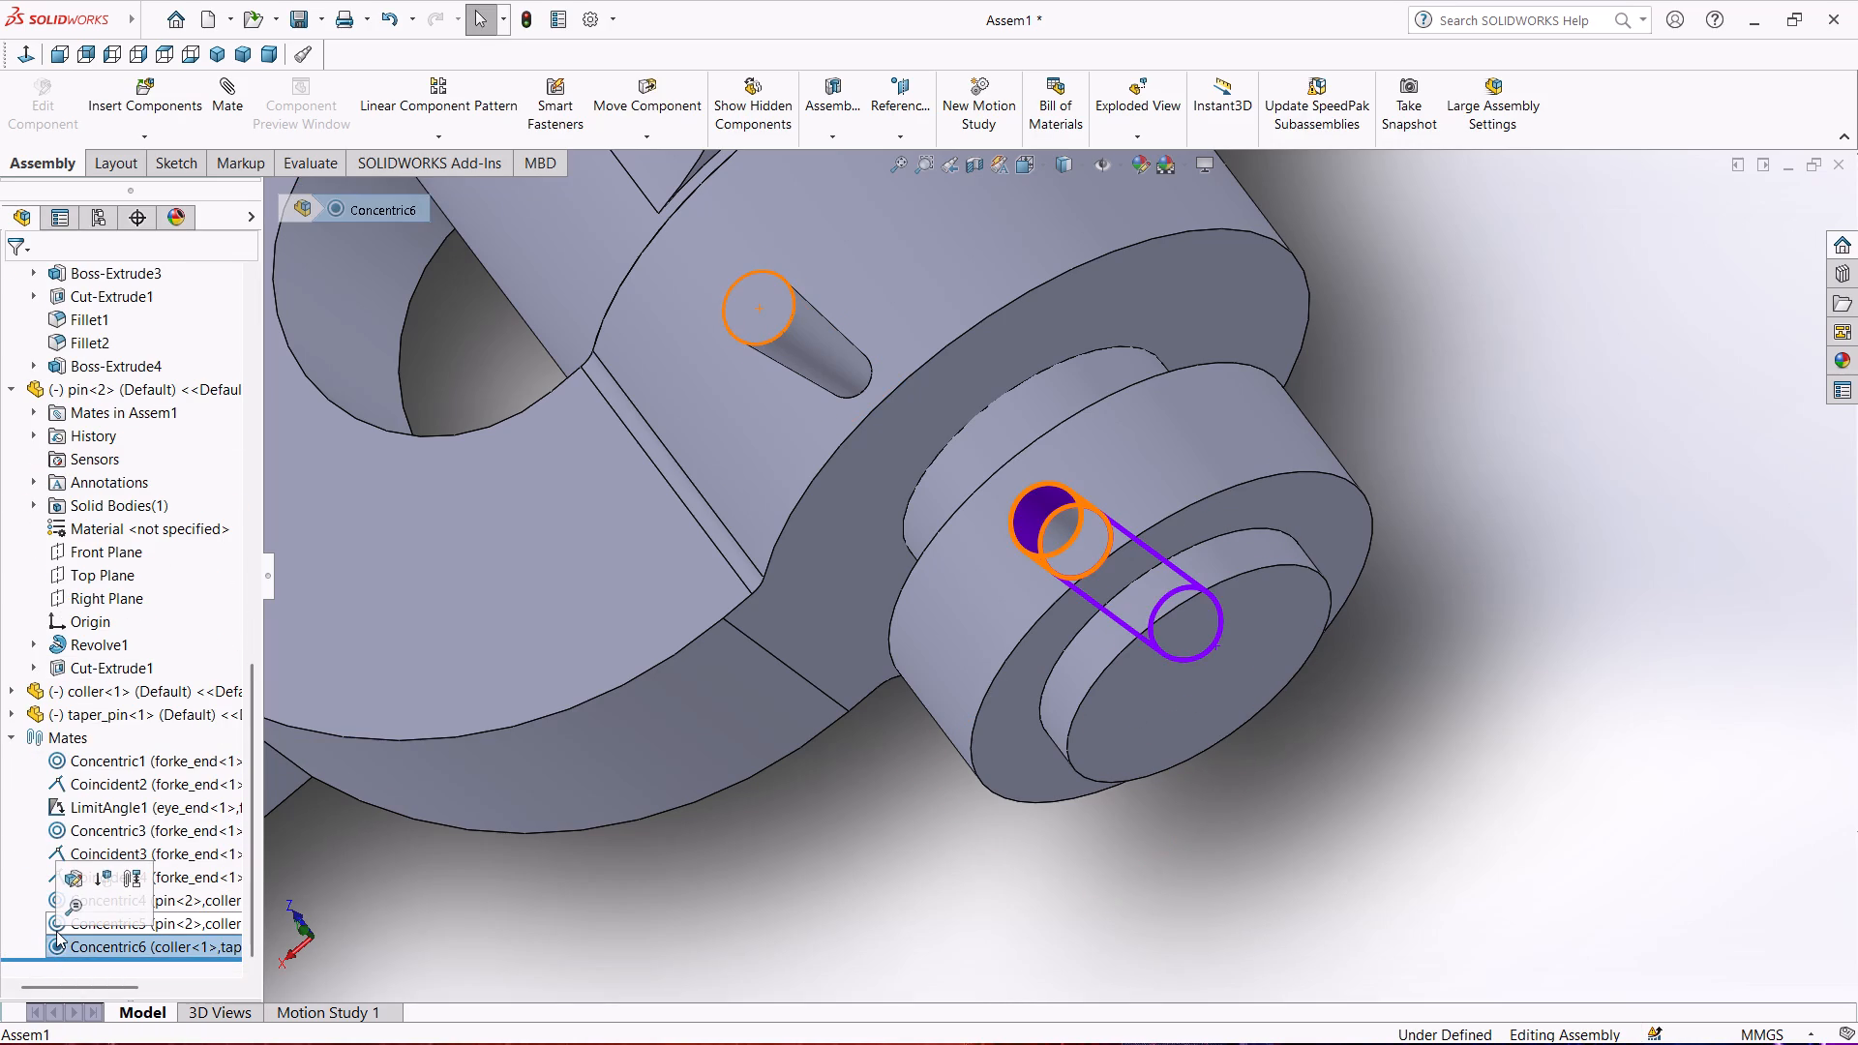
right_click(60, 942)
left_click(102, 731)
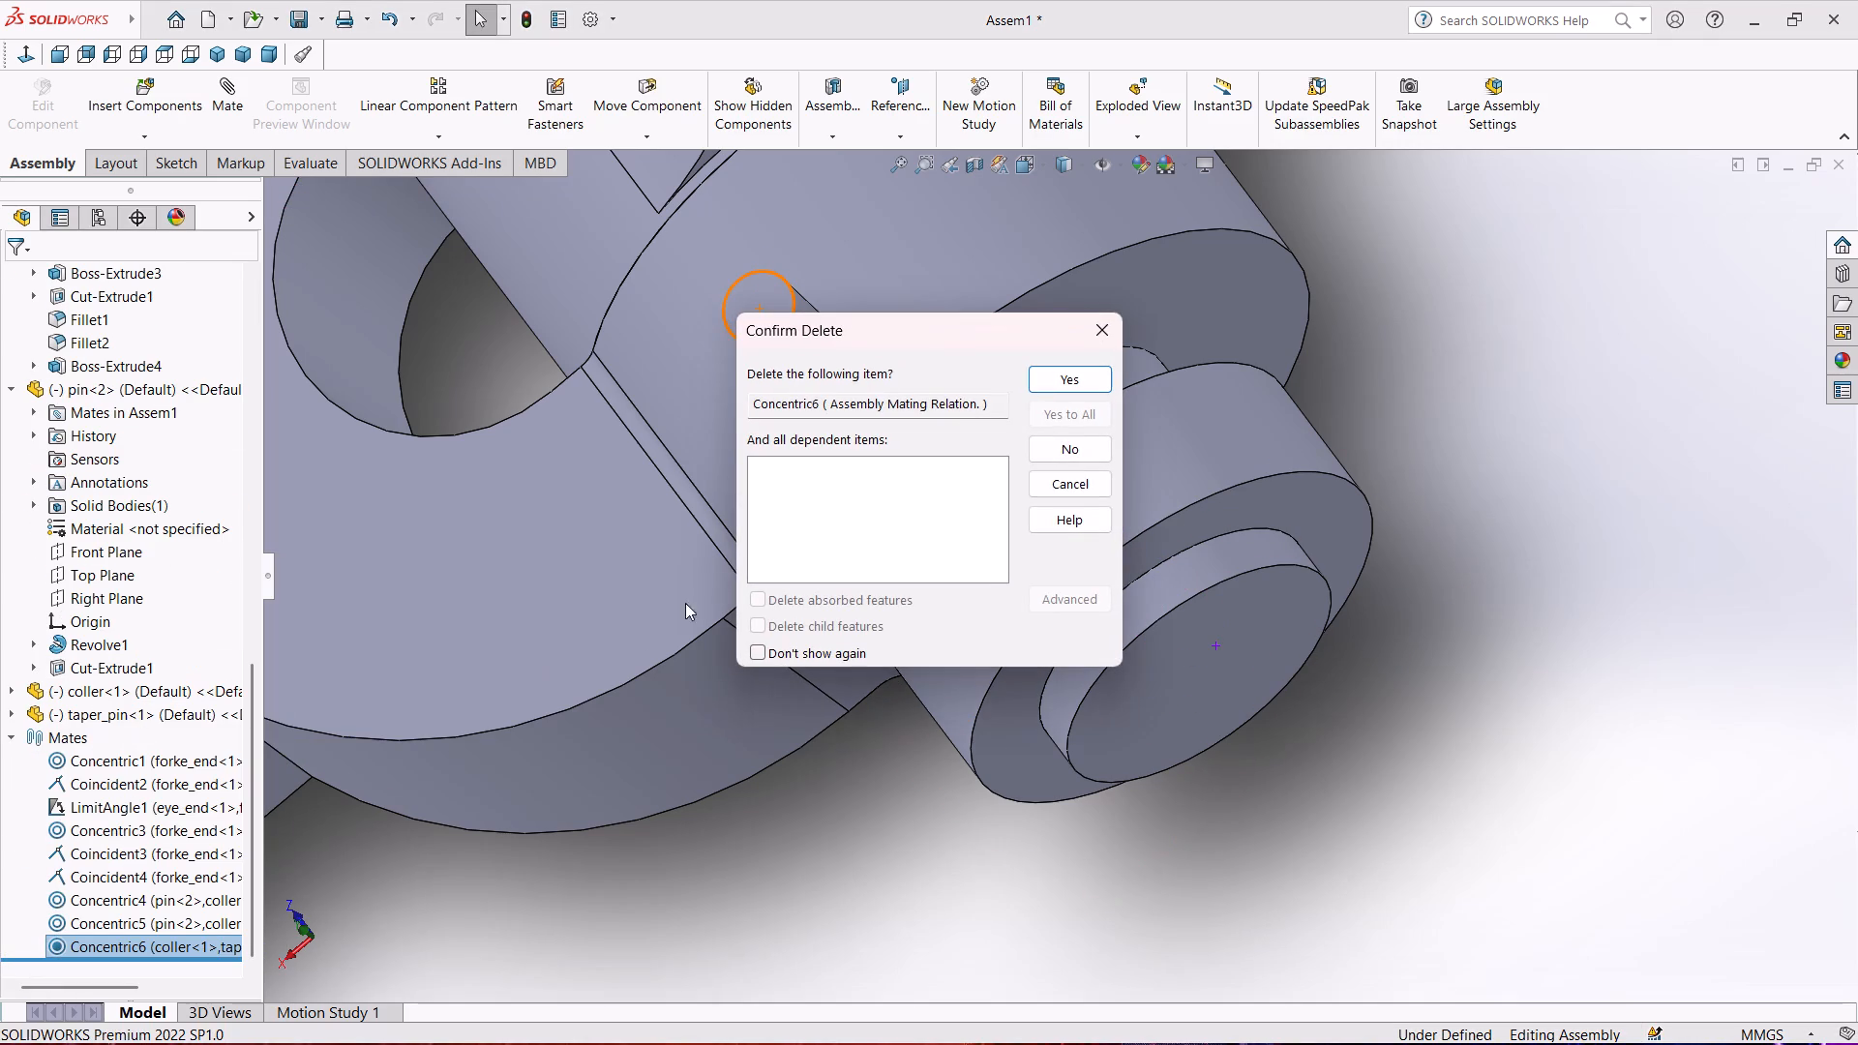
left_click(1064, 383)
Delete the taper_pin component from the assembly.
right_click(821, 359)
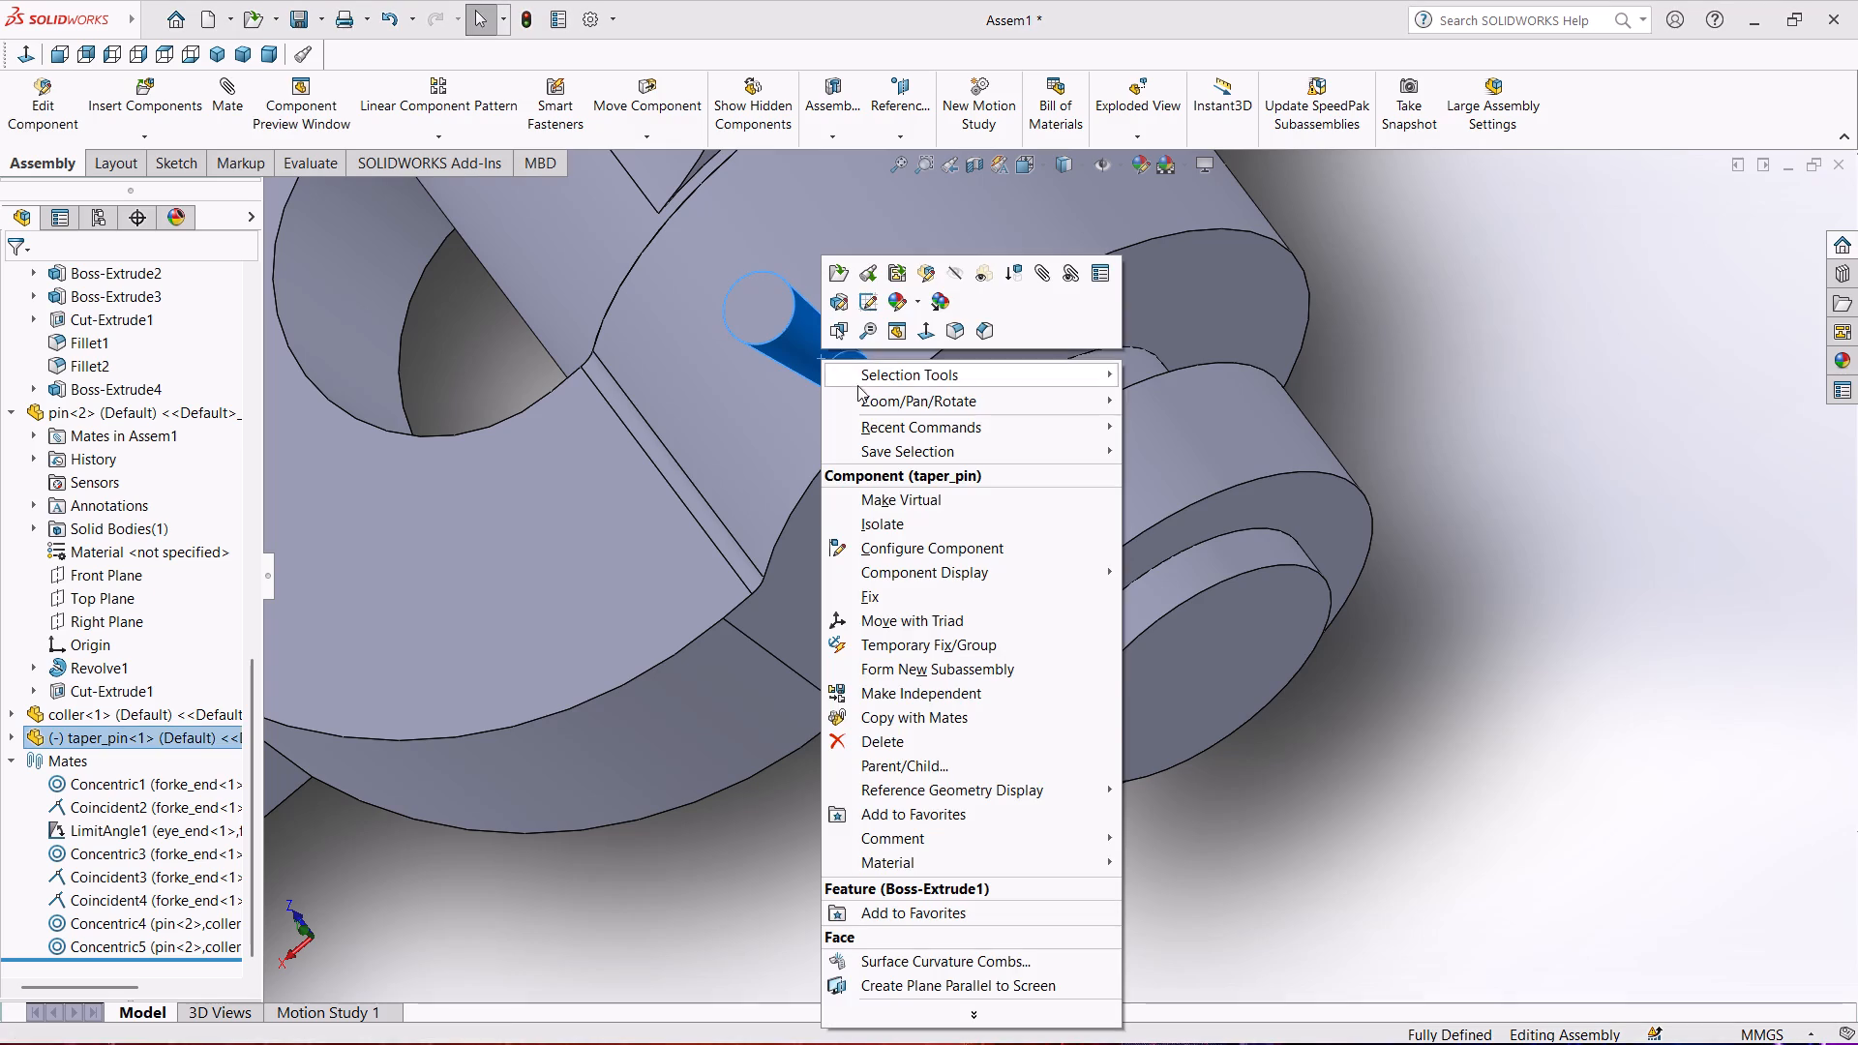
left_click(883, 744)
left_click(1064, 373)
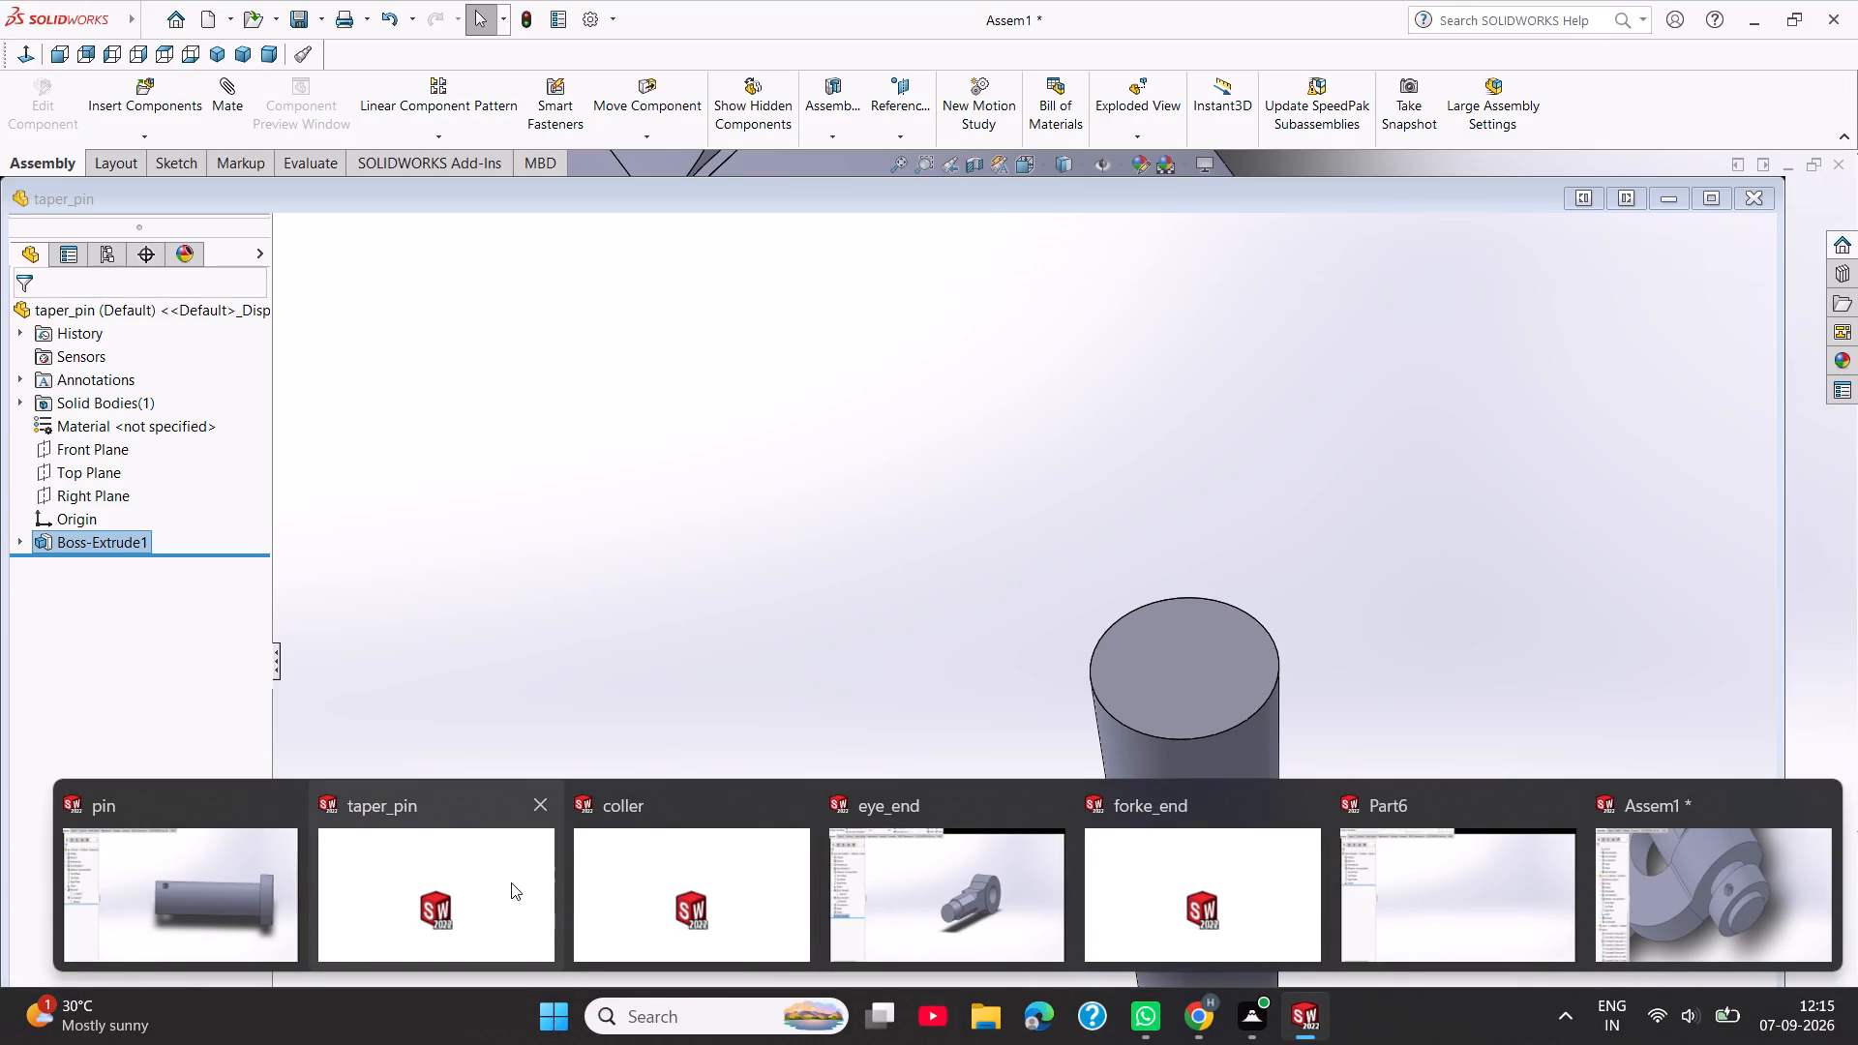
Switch to the open taper_pin part document.
left_click(510, 882)
scroll(583, 626, "up", 1)
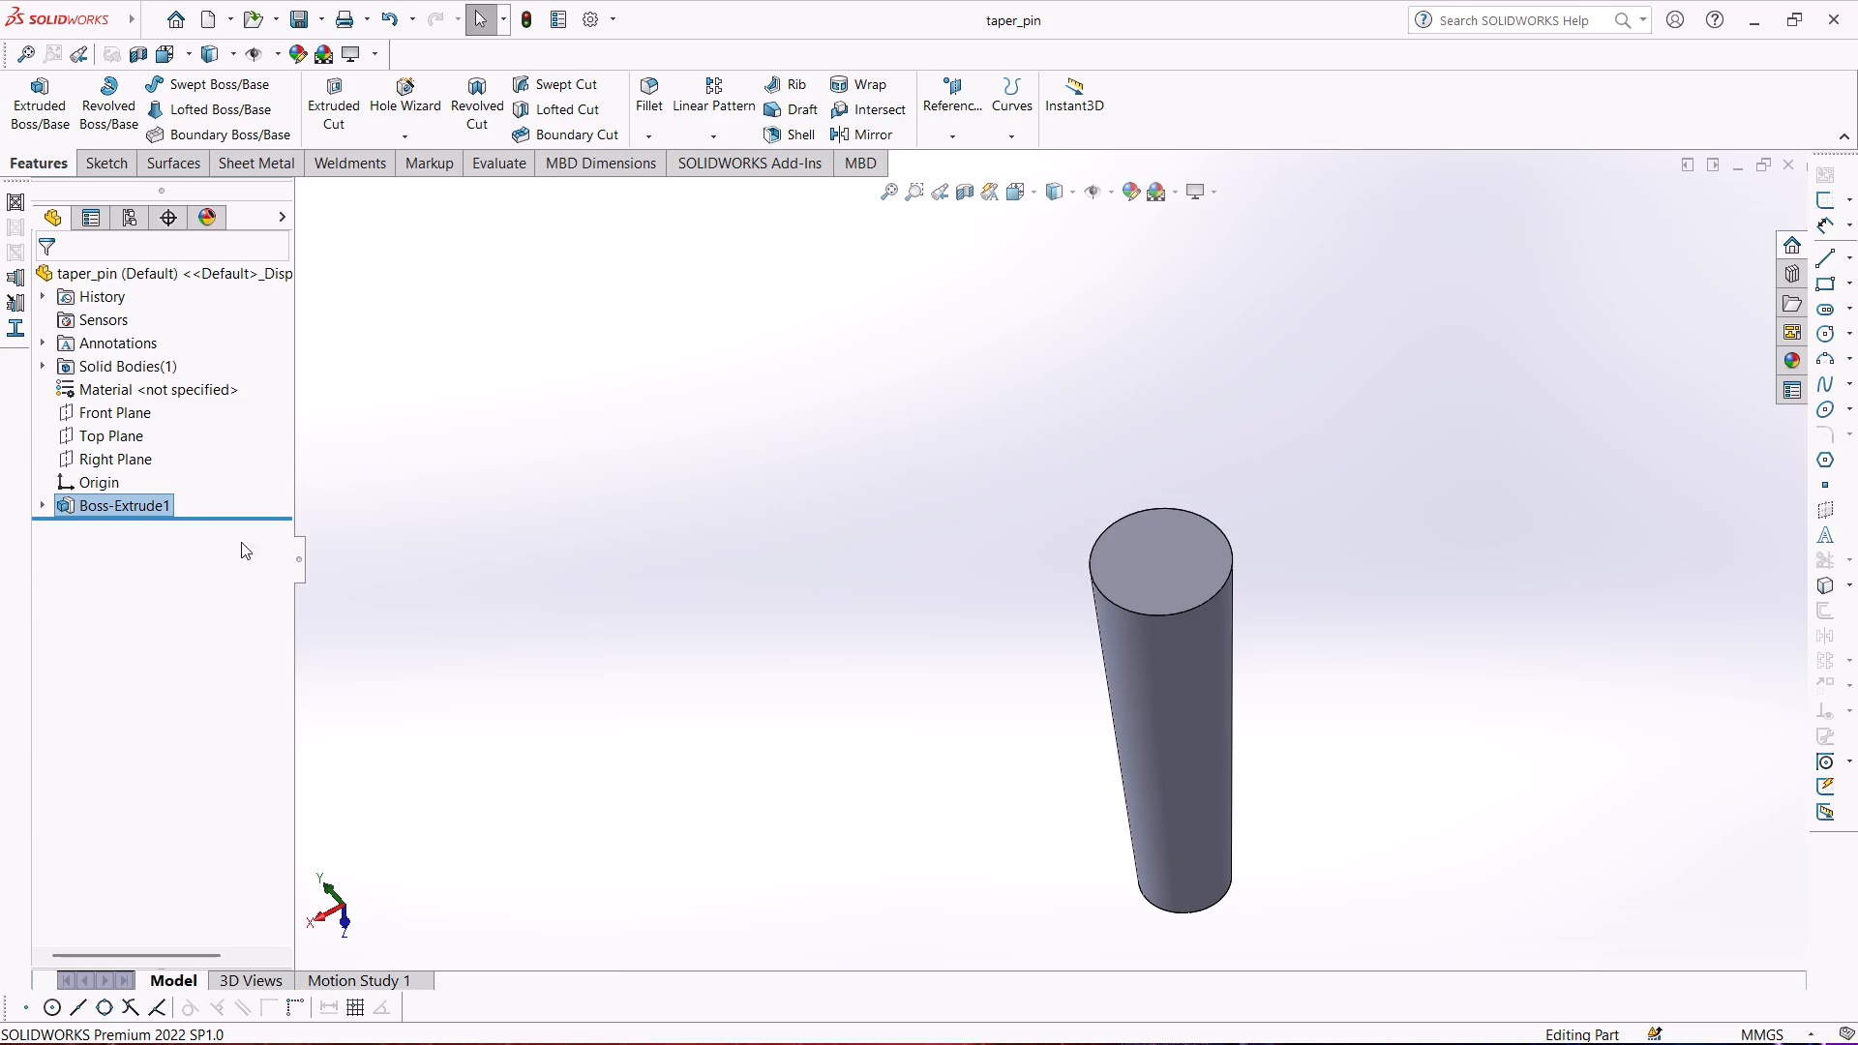
Open Sketch1 of taper_pin's Boss-Extrude1 to examine the base circle's diameter, and exit the sketch.
left_click(40, 494)
left_click(87, 524)
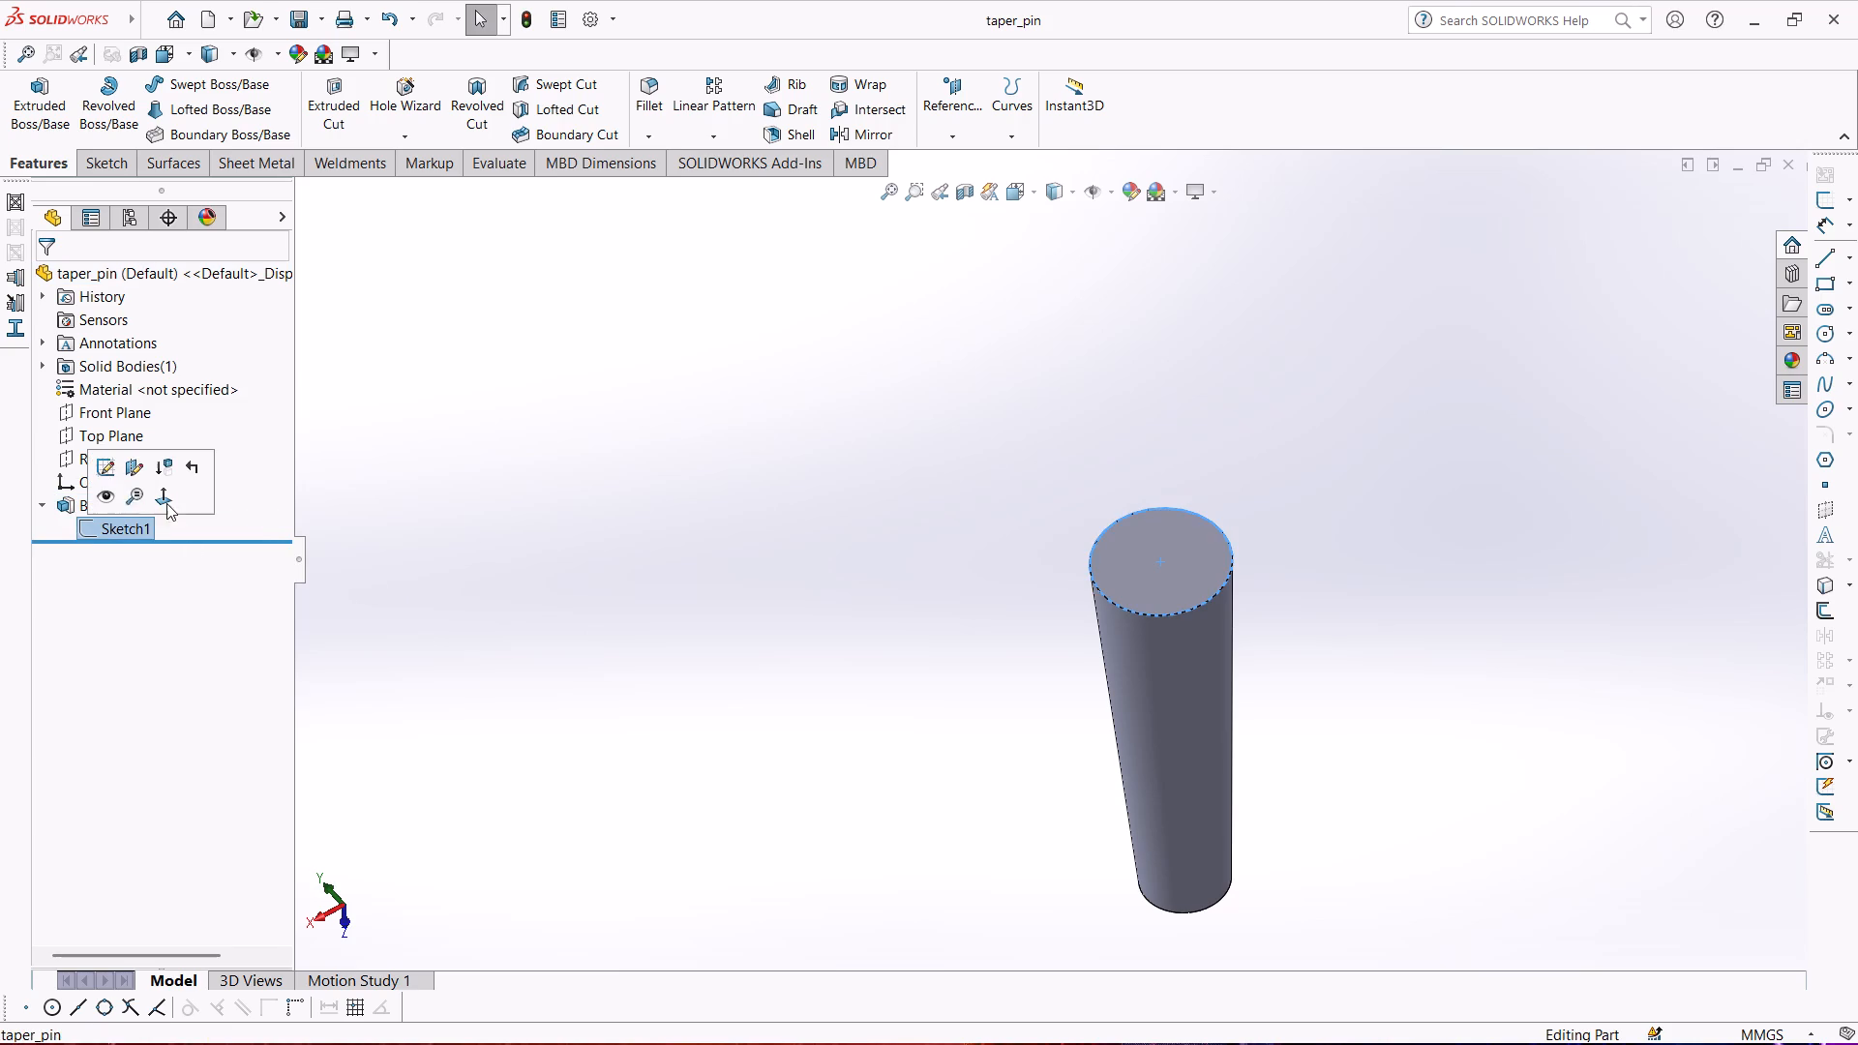
left_click(86, 468)
left_click(99, 517)
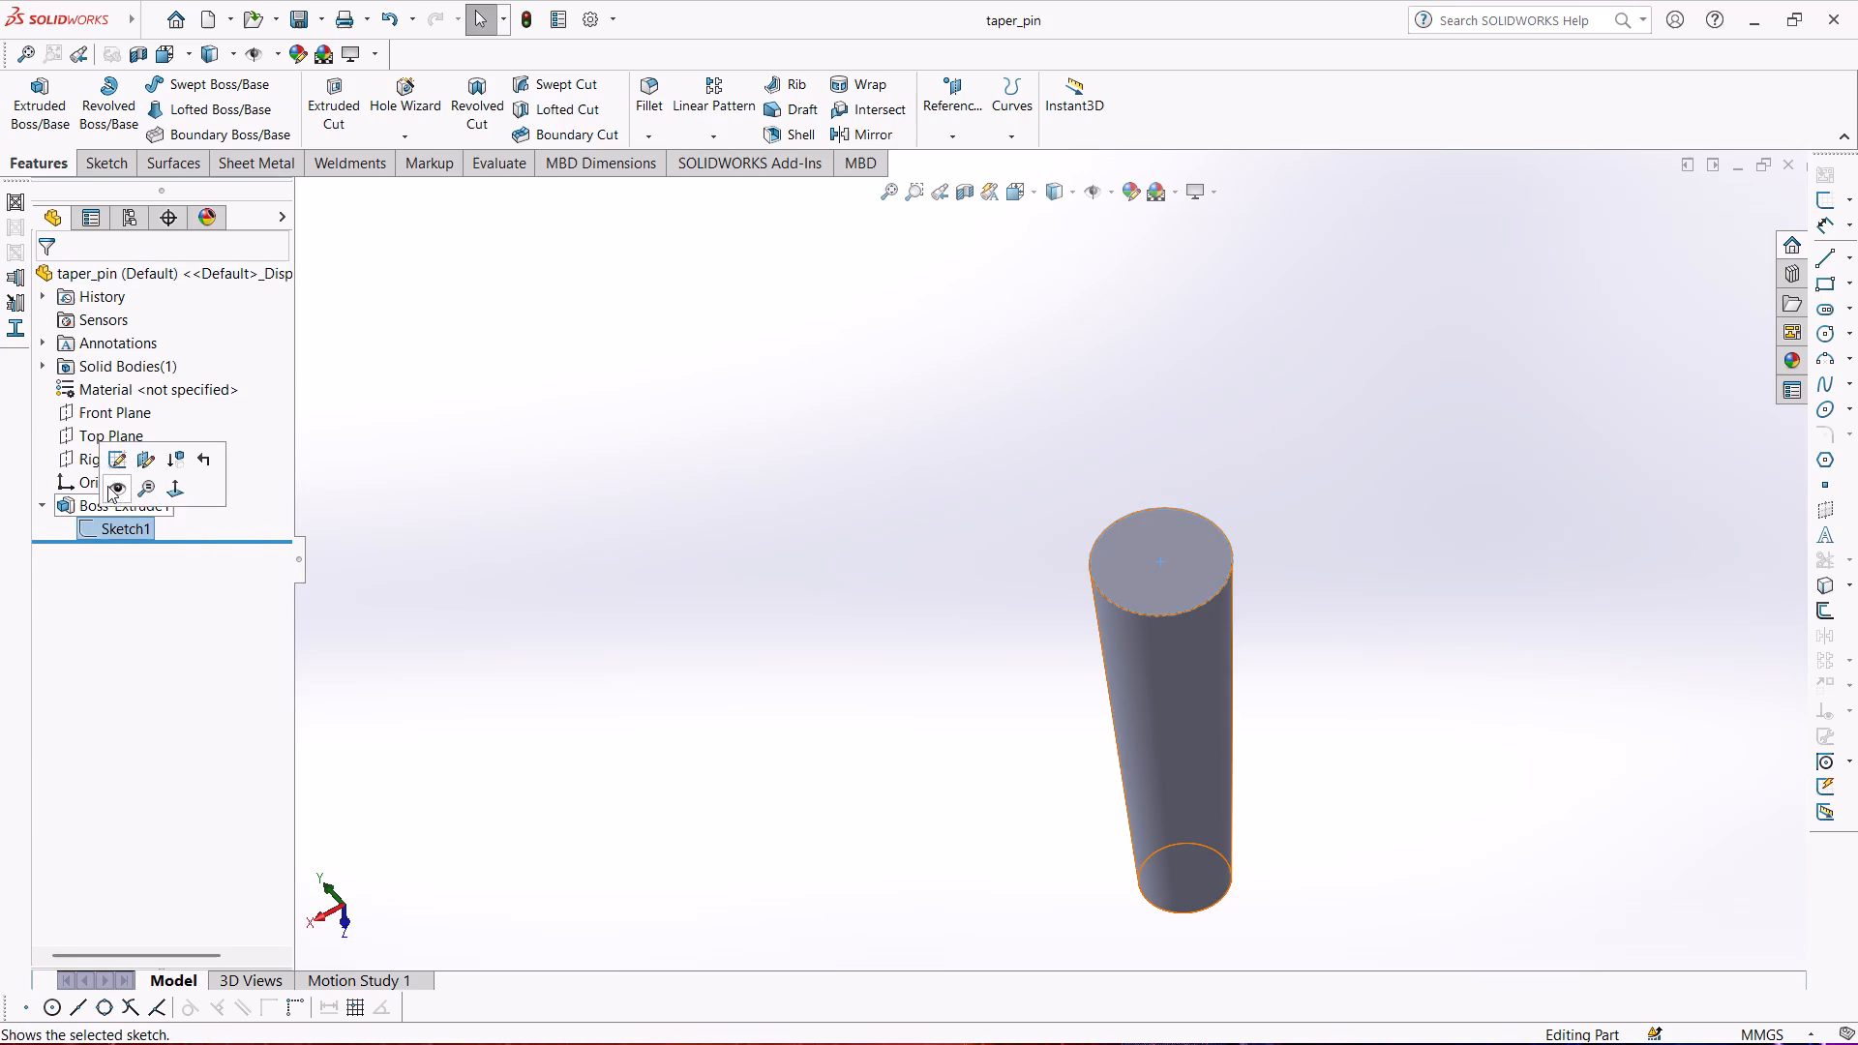
left_click(118, 466)
scroll(1037, 566, "down", 7)
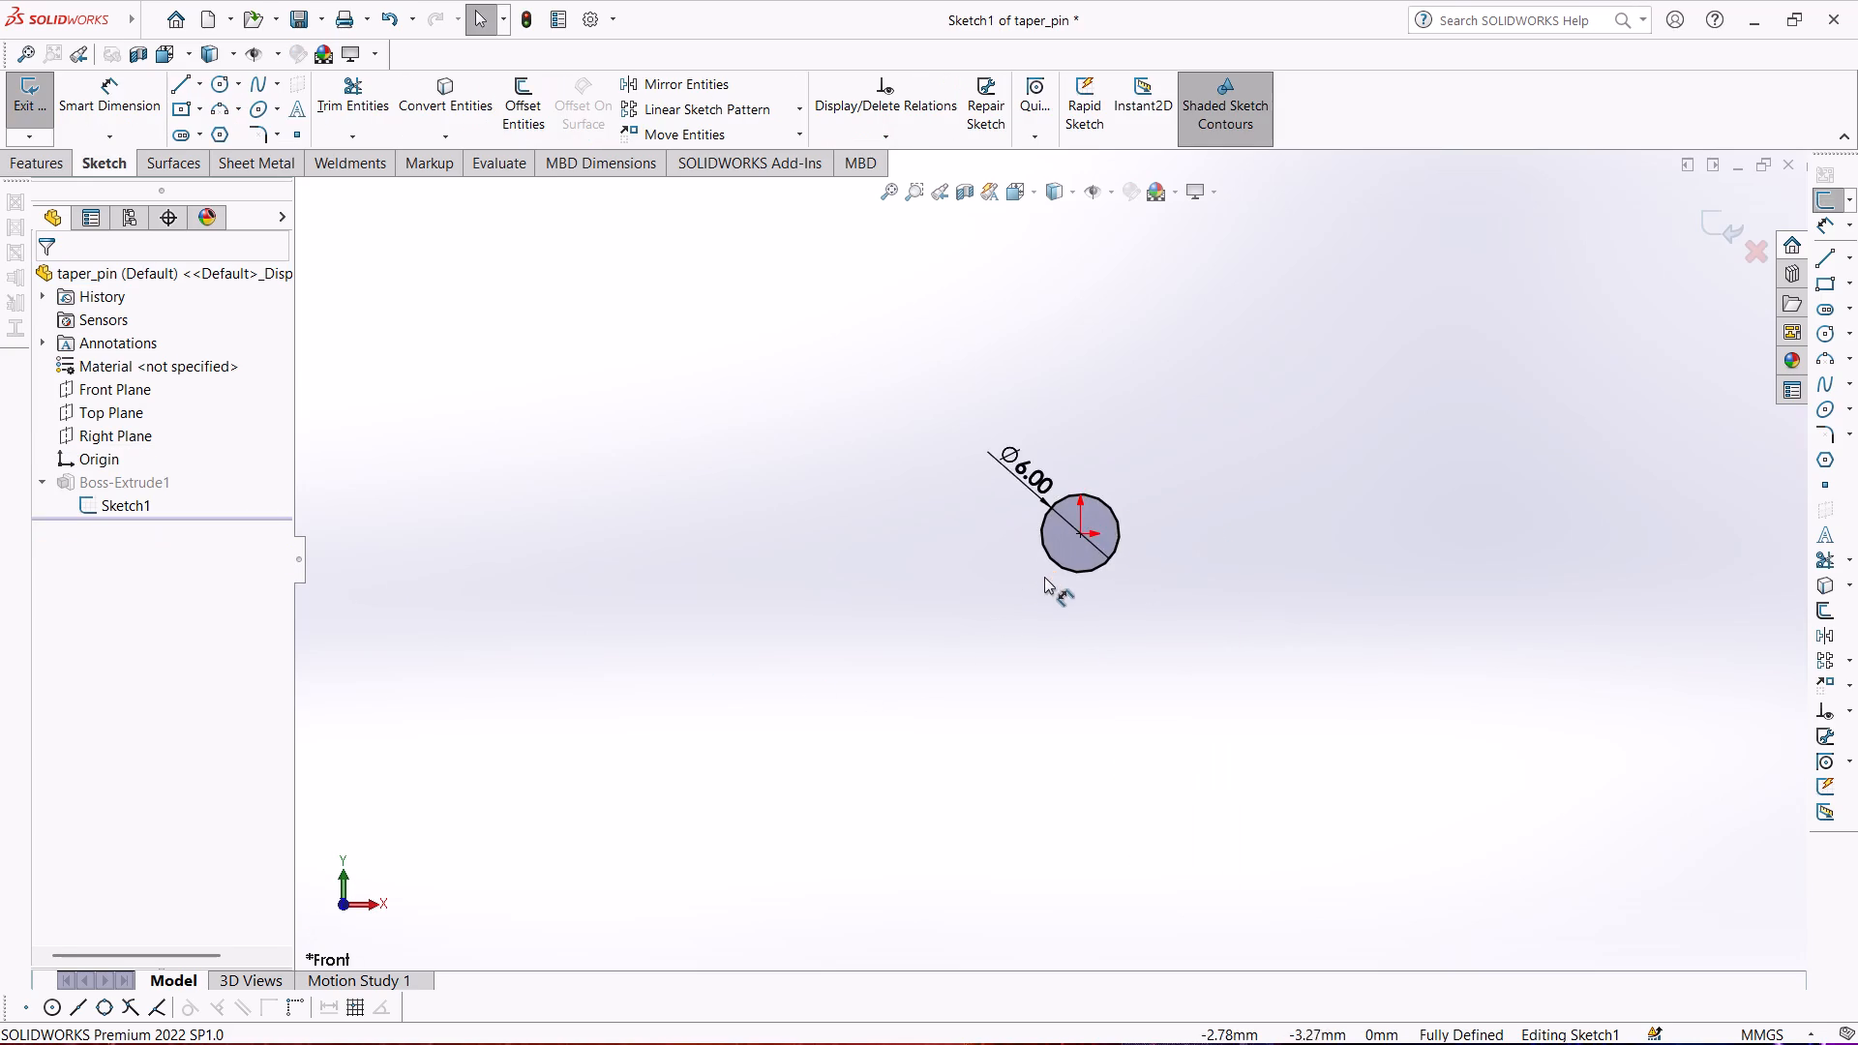
scroll(1049, 562, "down", 4)
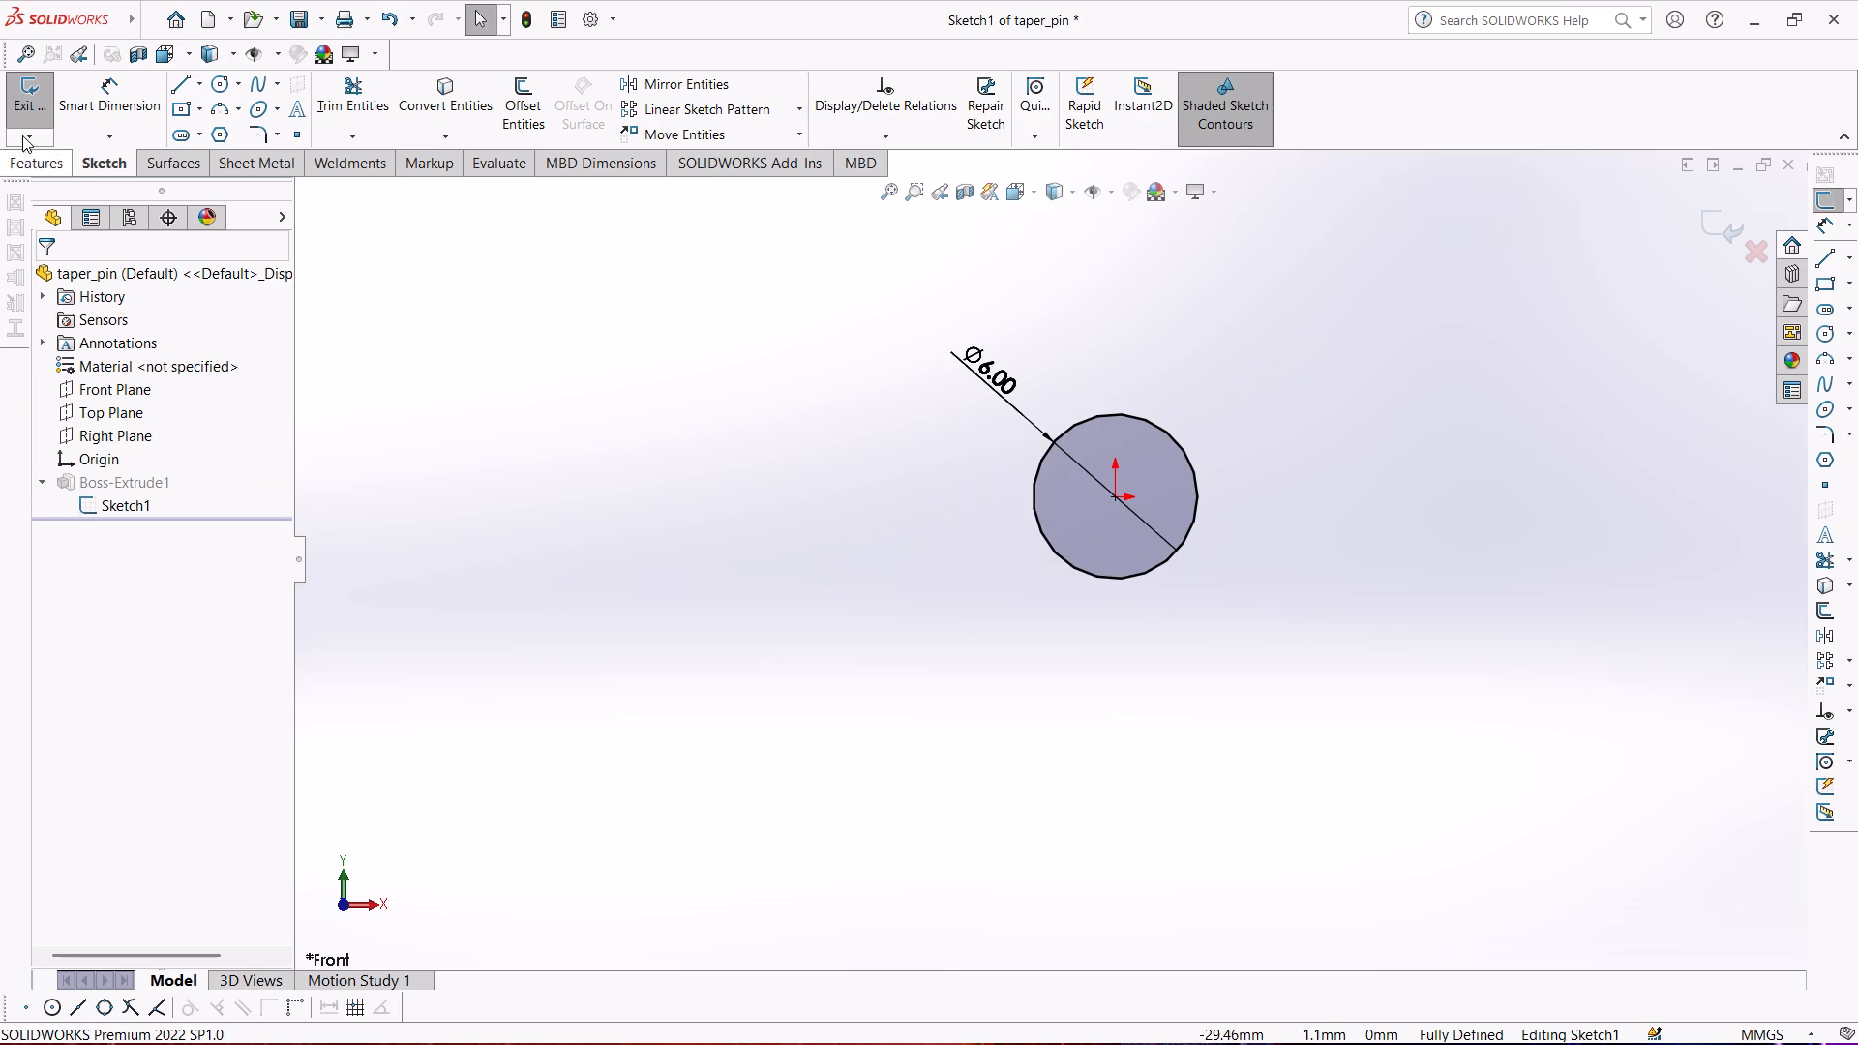
left_click(19, 78)
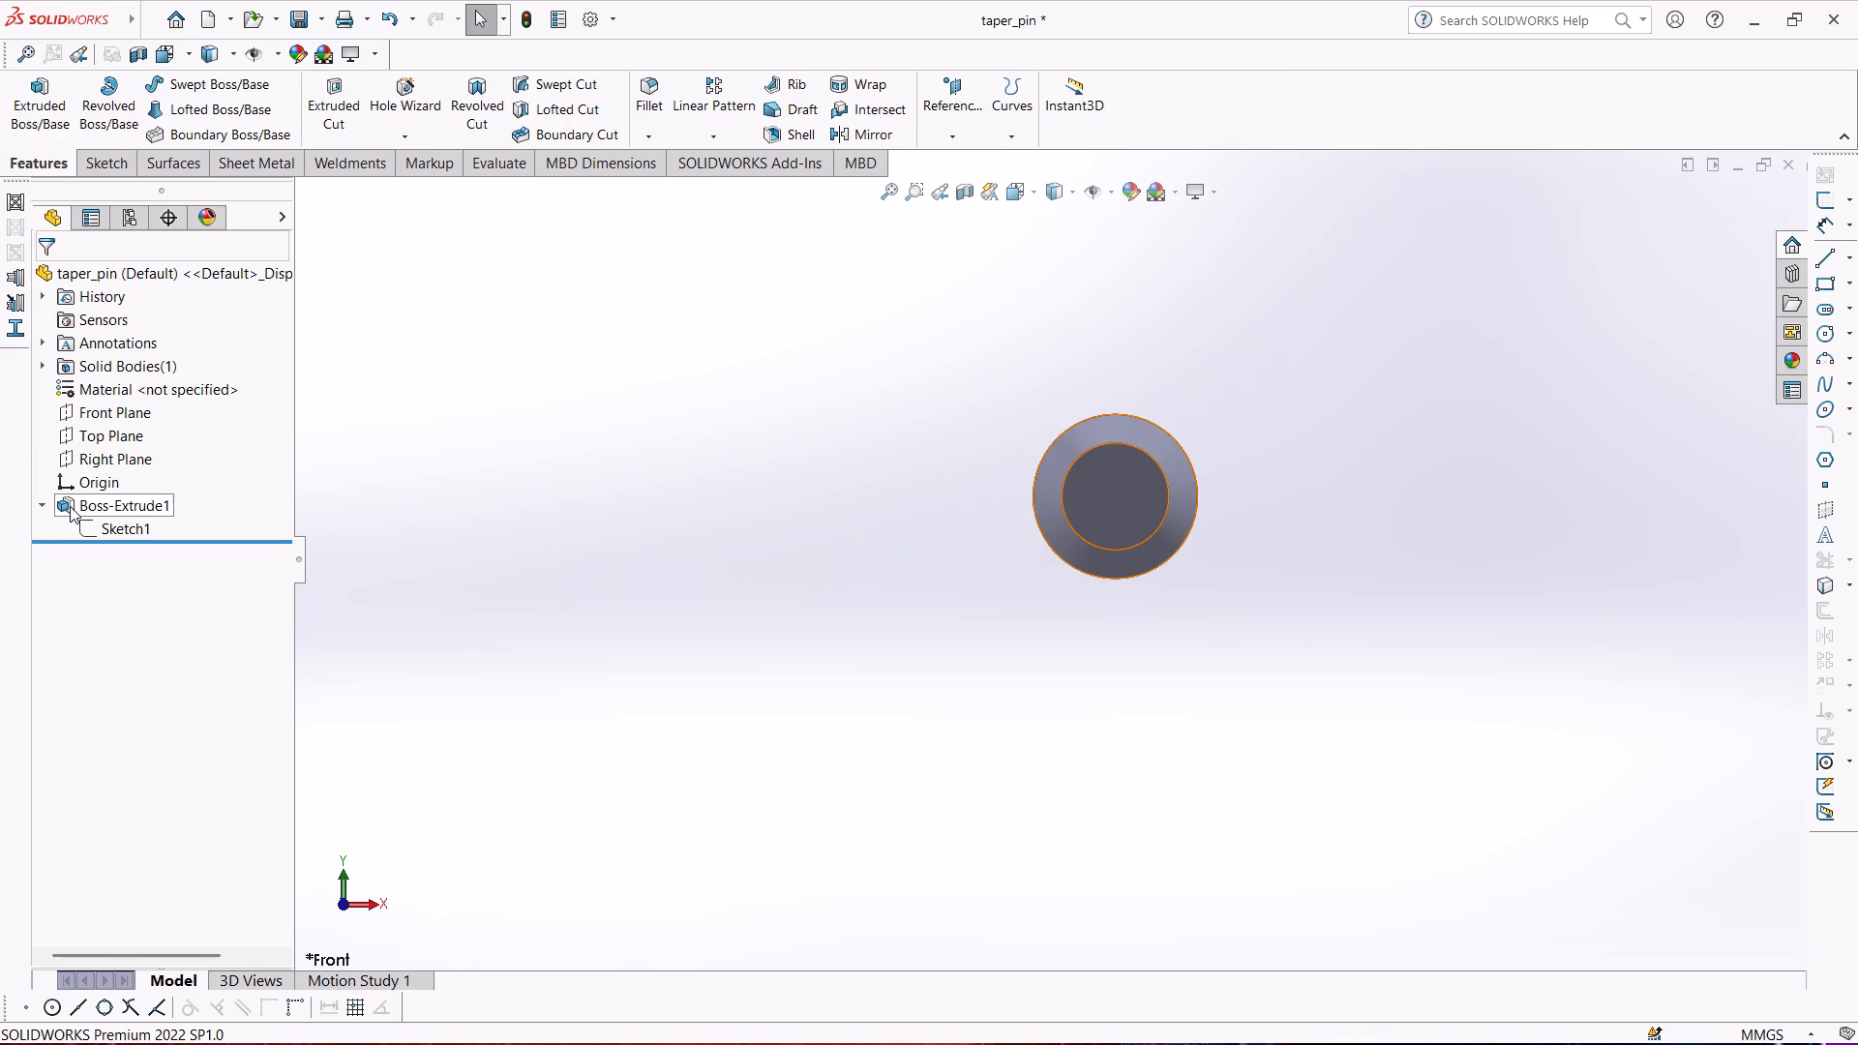
Edit taper_pin's Boss-Extrude1 to a blind depth of 40 mm with a 2° draft angle.
left_click(70, 506)
left_click(83, 448)
middle_click_drag(632, 619, 1047, 313)
scroll(1047, 313, "up", 1)
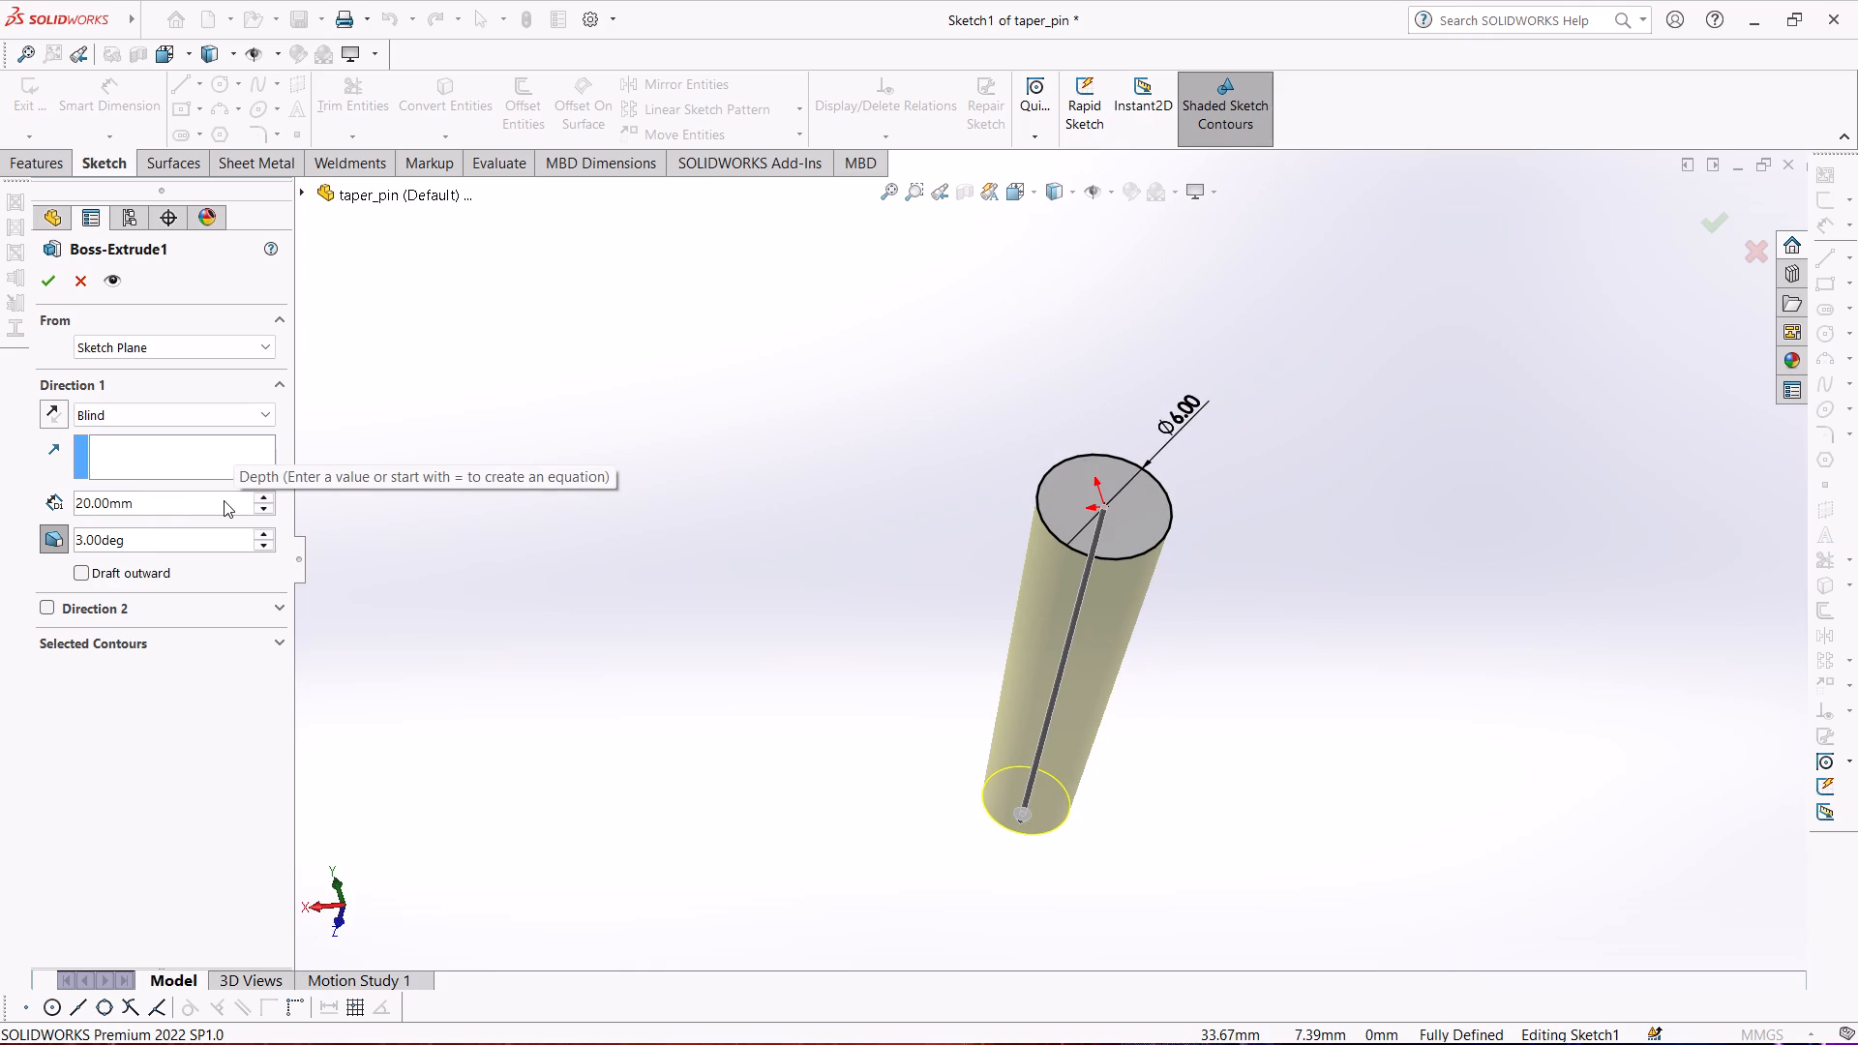
left_click(269, 495)
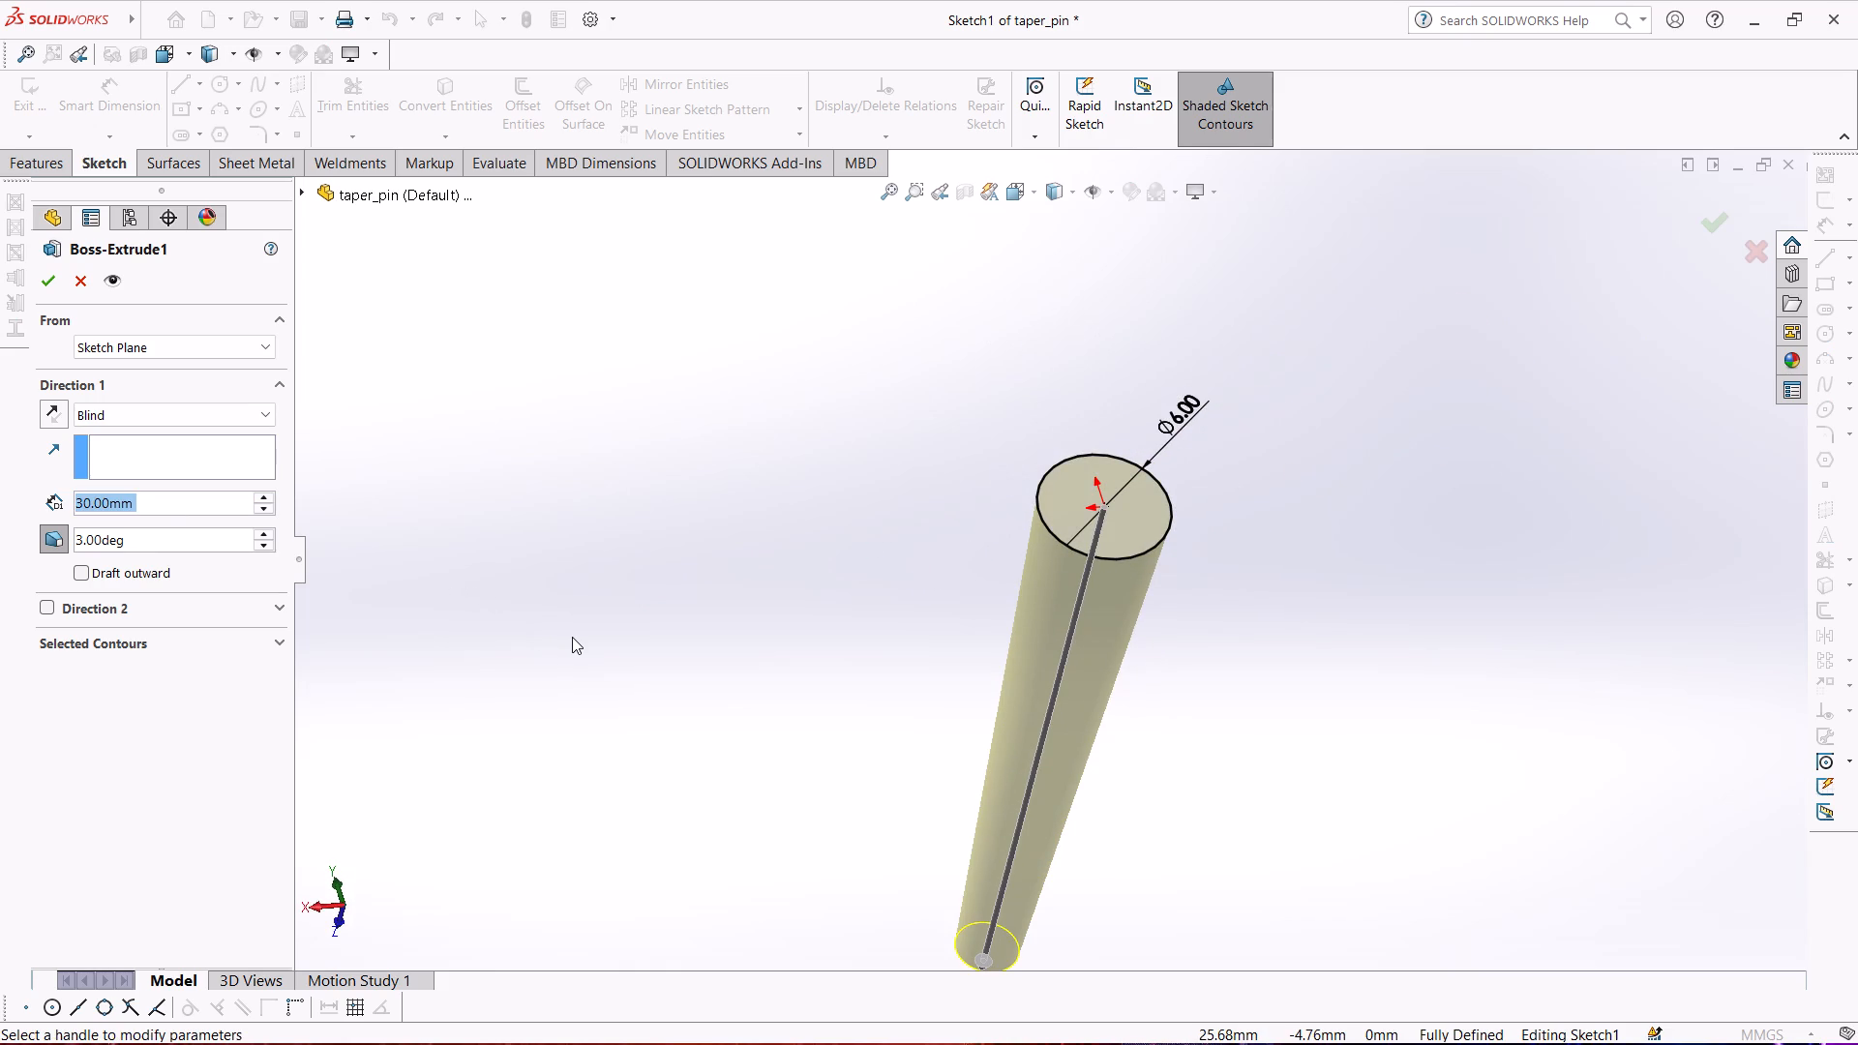
left_click(267, 492)
scroll(562, 644, "up", 1)
middle_click_drag(579, 644, 563, 712)
left_click_drag(153, 545, 0, 535)
key("2")
key("Return")
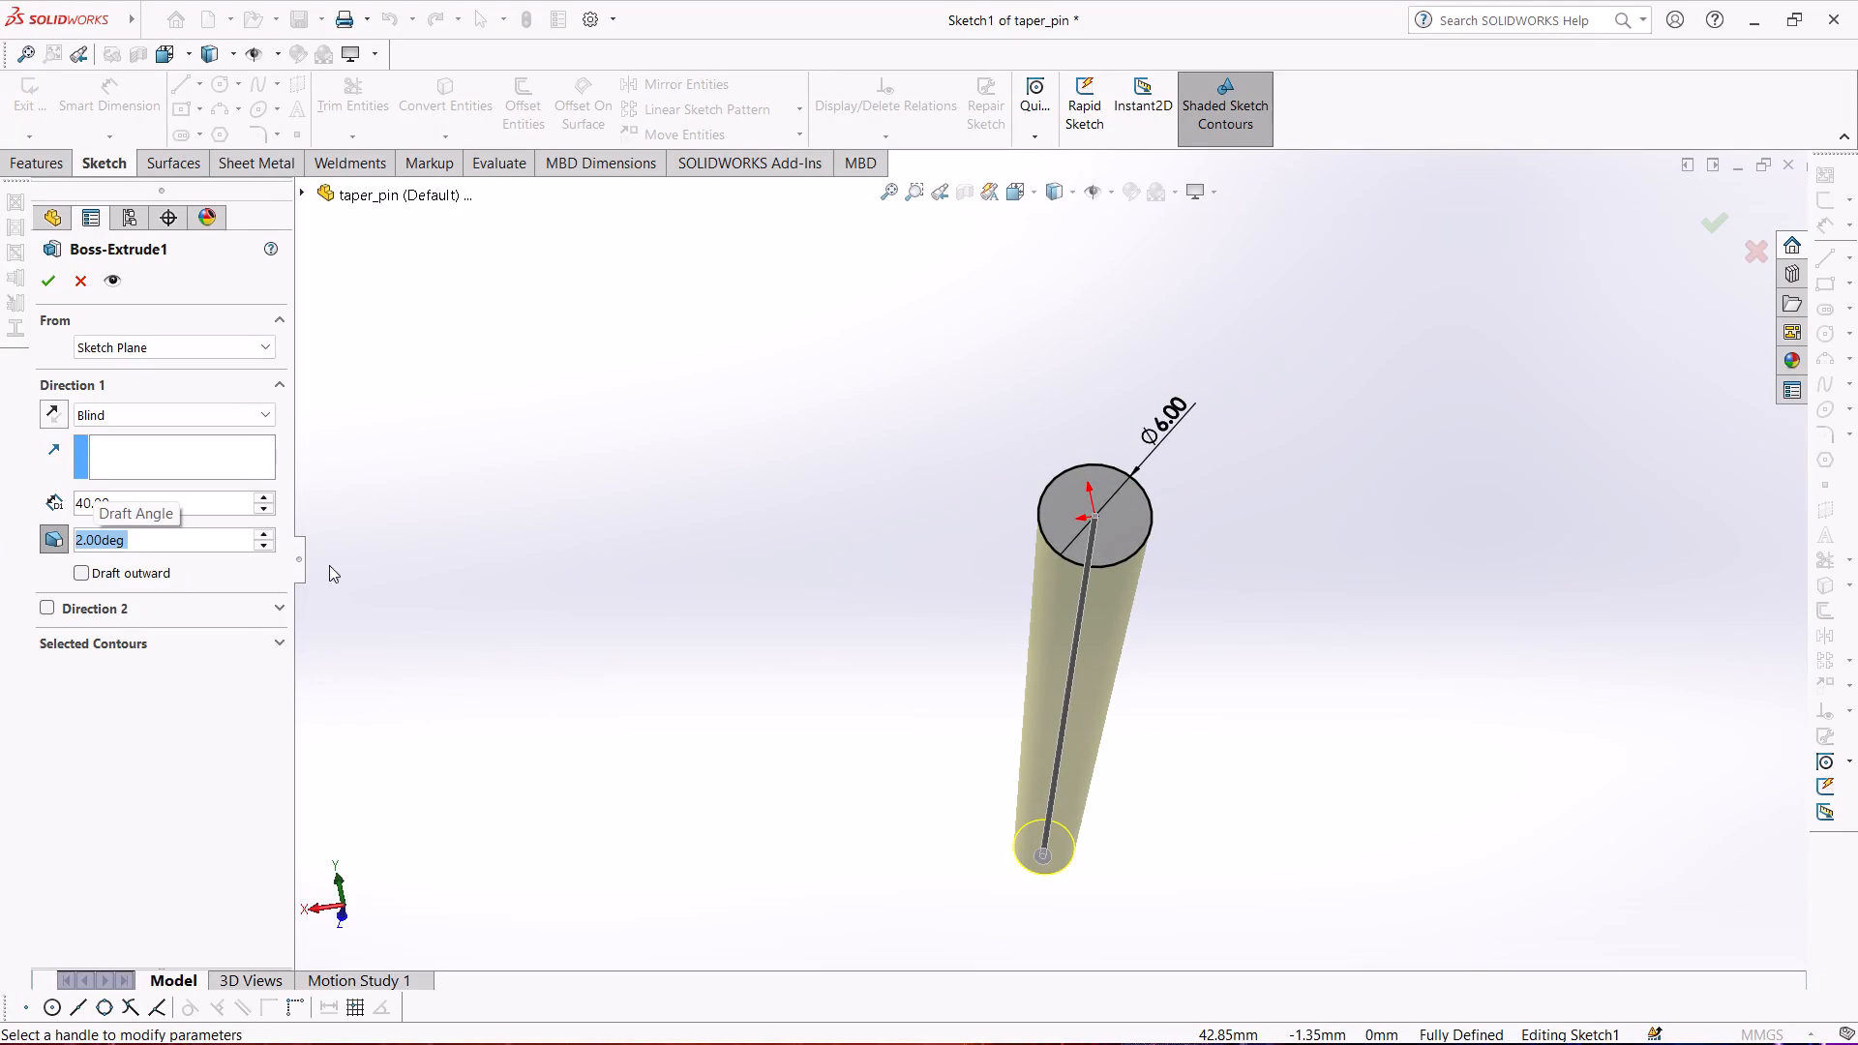
middle_click_drag(488, 585, 528, 663)
scroll(488, 585, "up", 1)
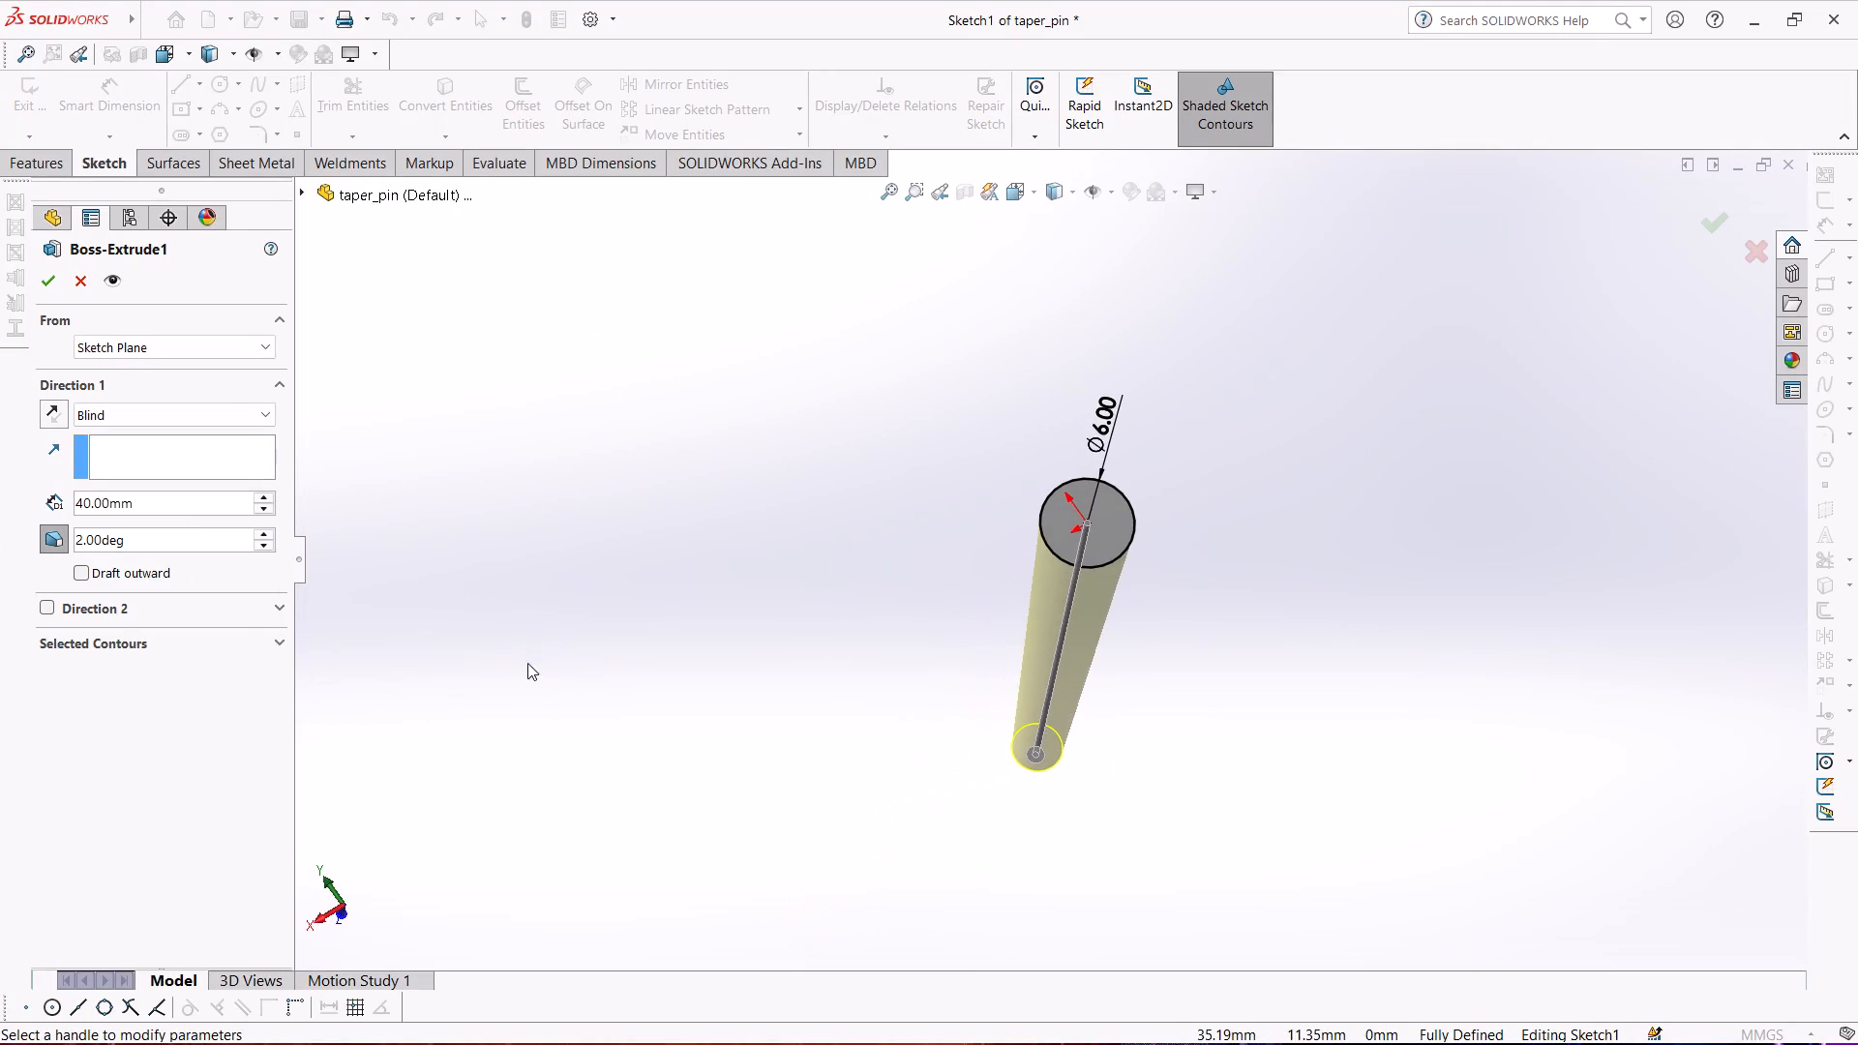
middle_click_drag(847, 677, 805, 613)
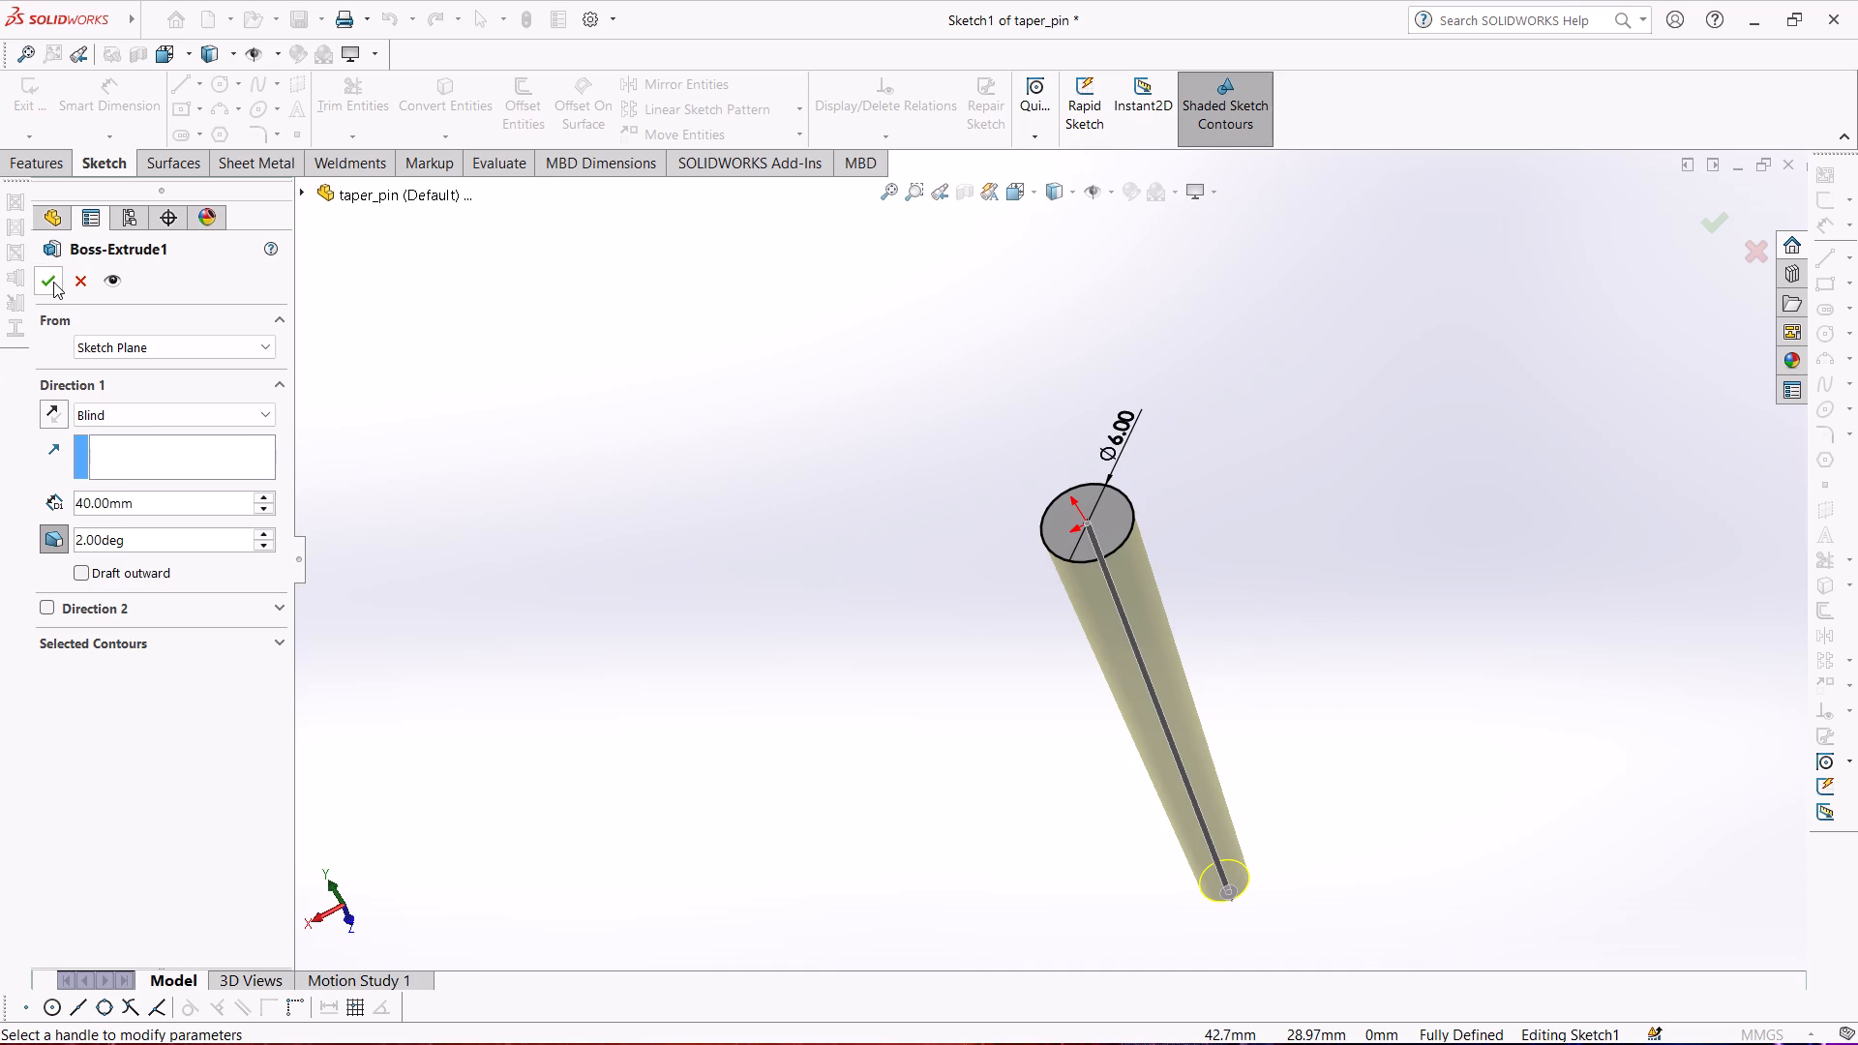
left_click(53, 282)
Save the taper_pin part.
scroll(601, 656, "up", 1)
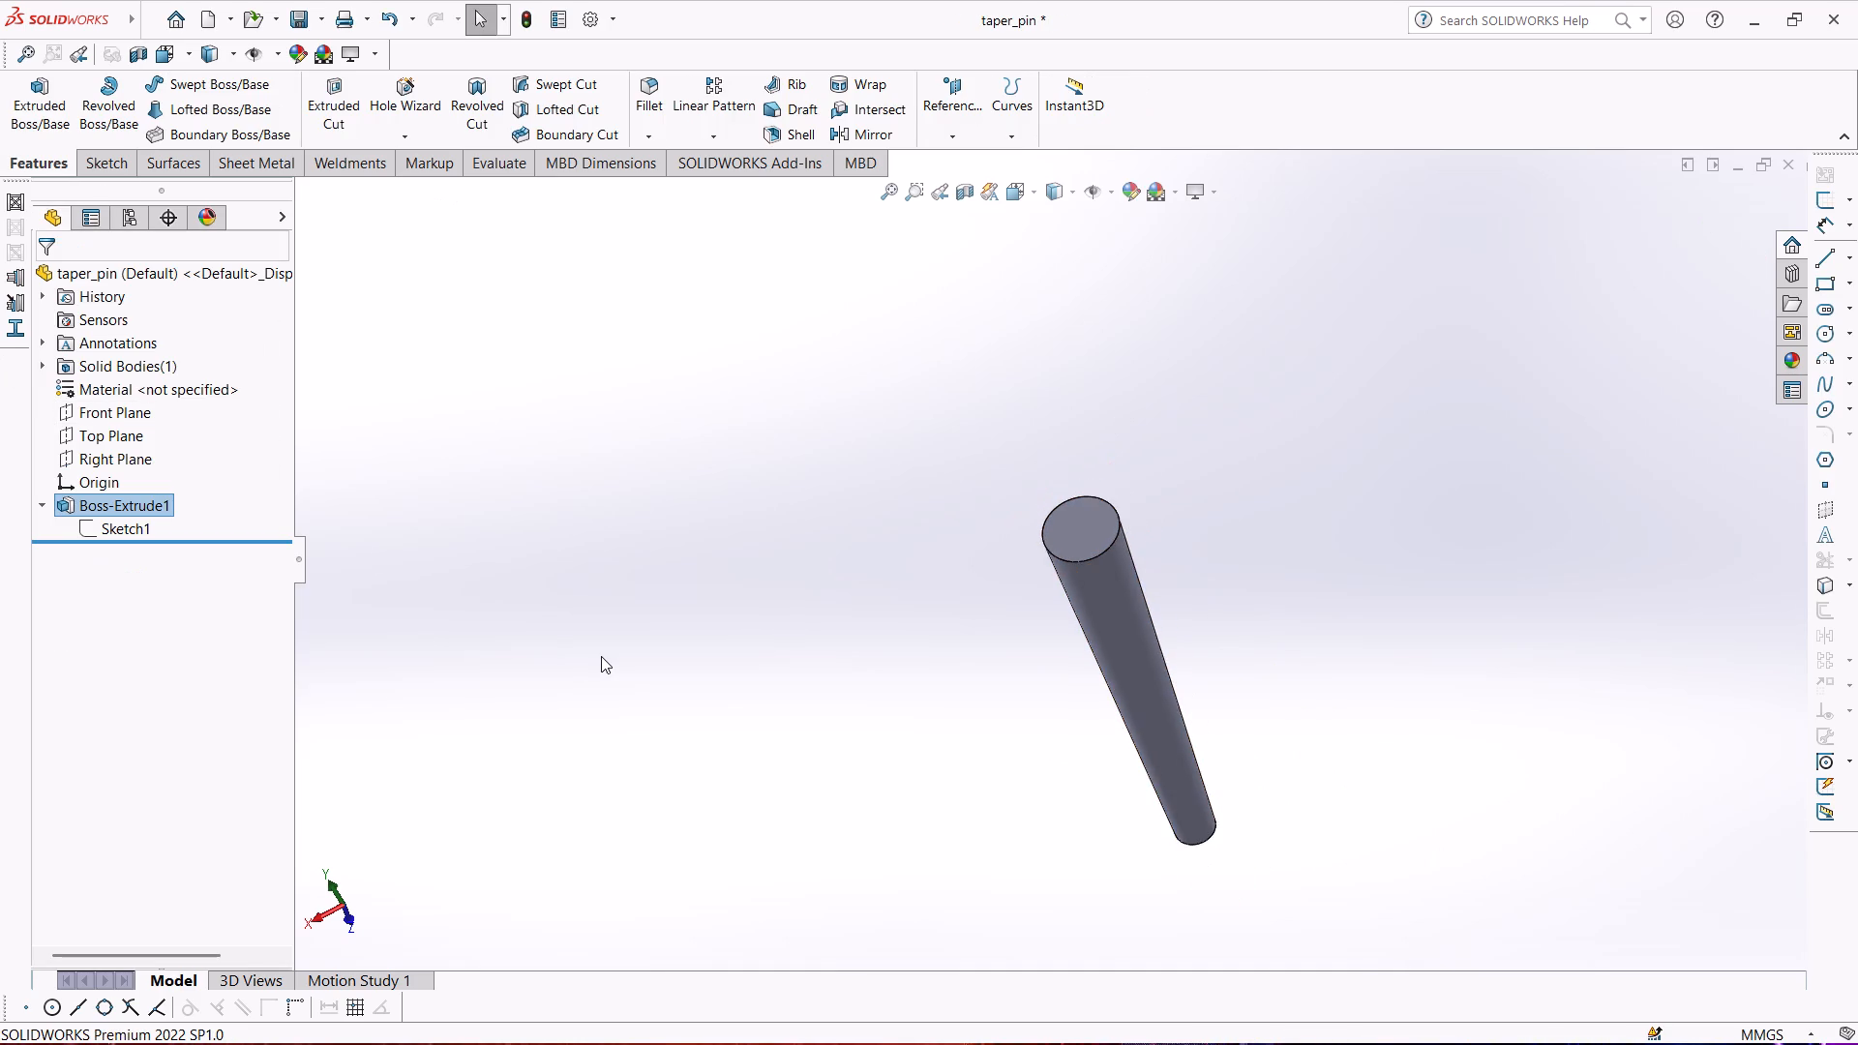
middle_click_drag(601, 656, 668, 688)
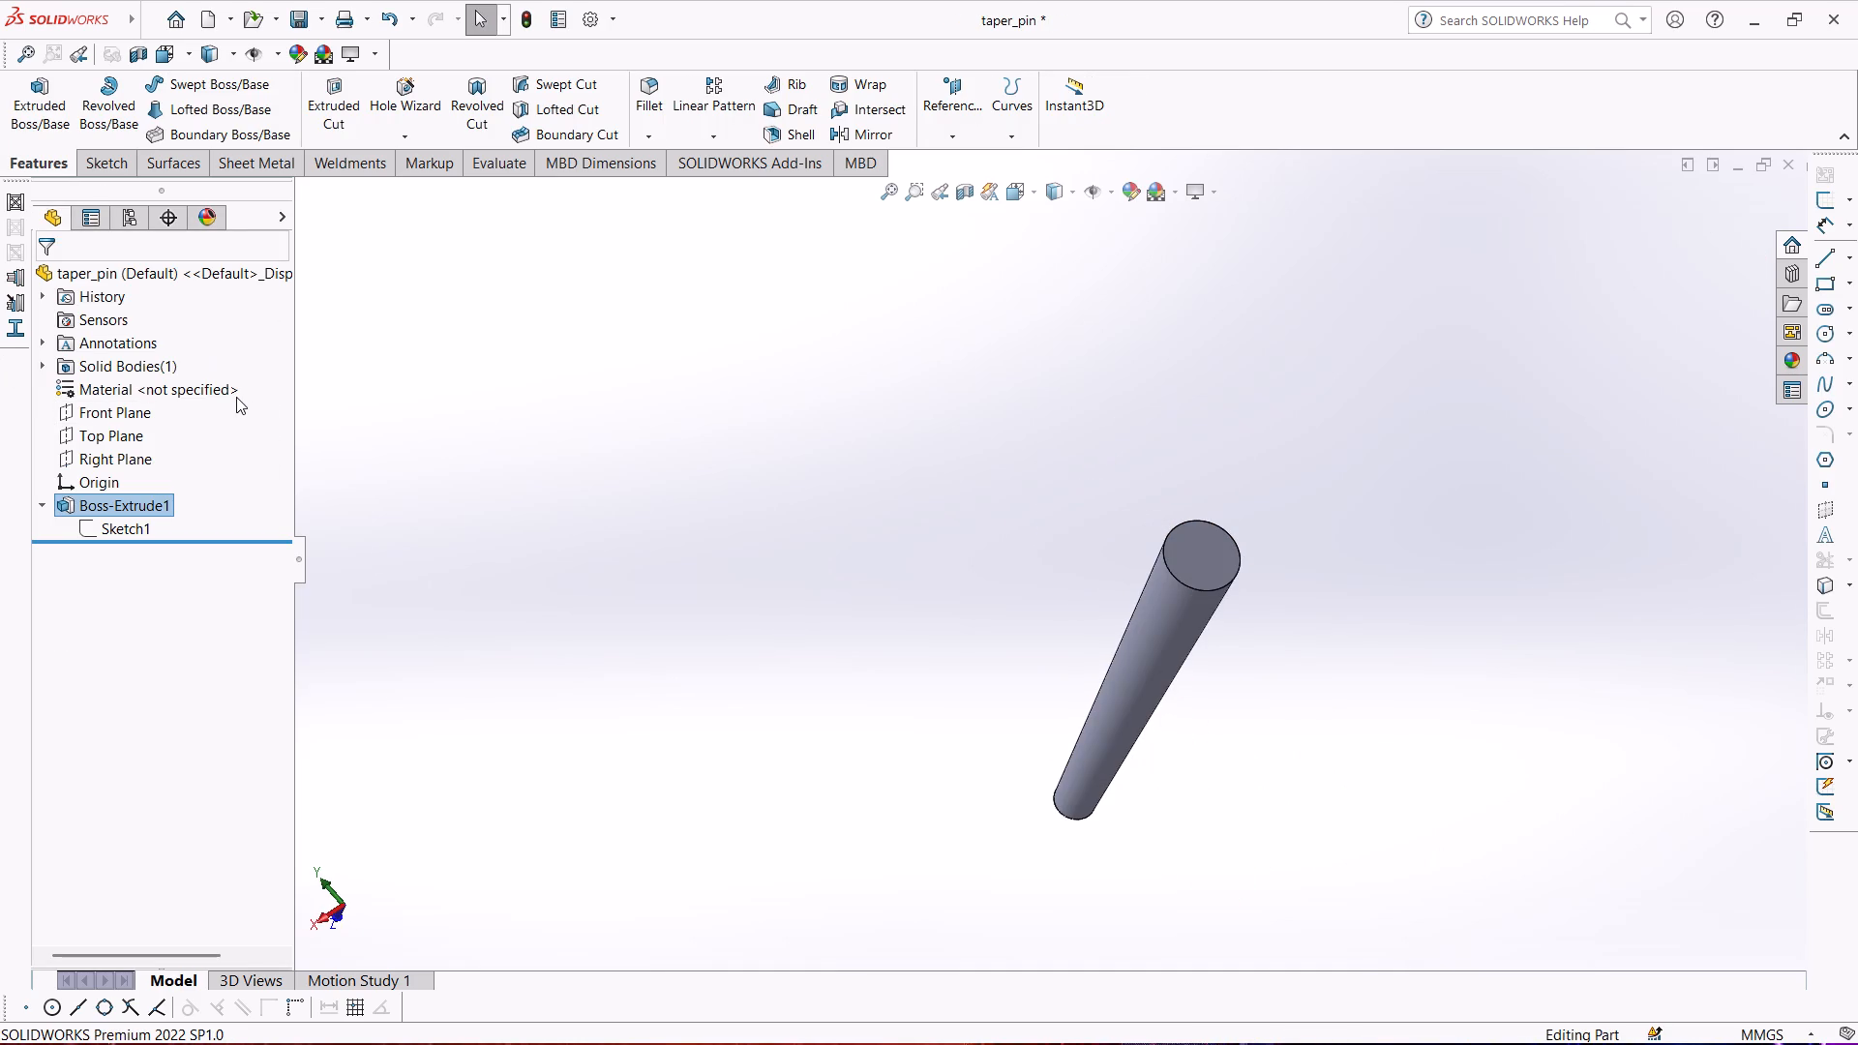
key("ctrl+s")
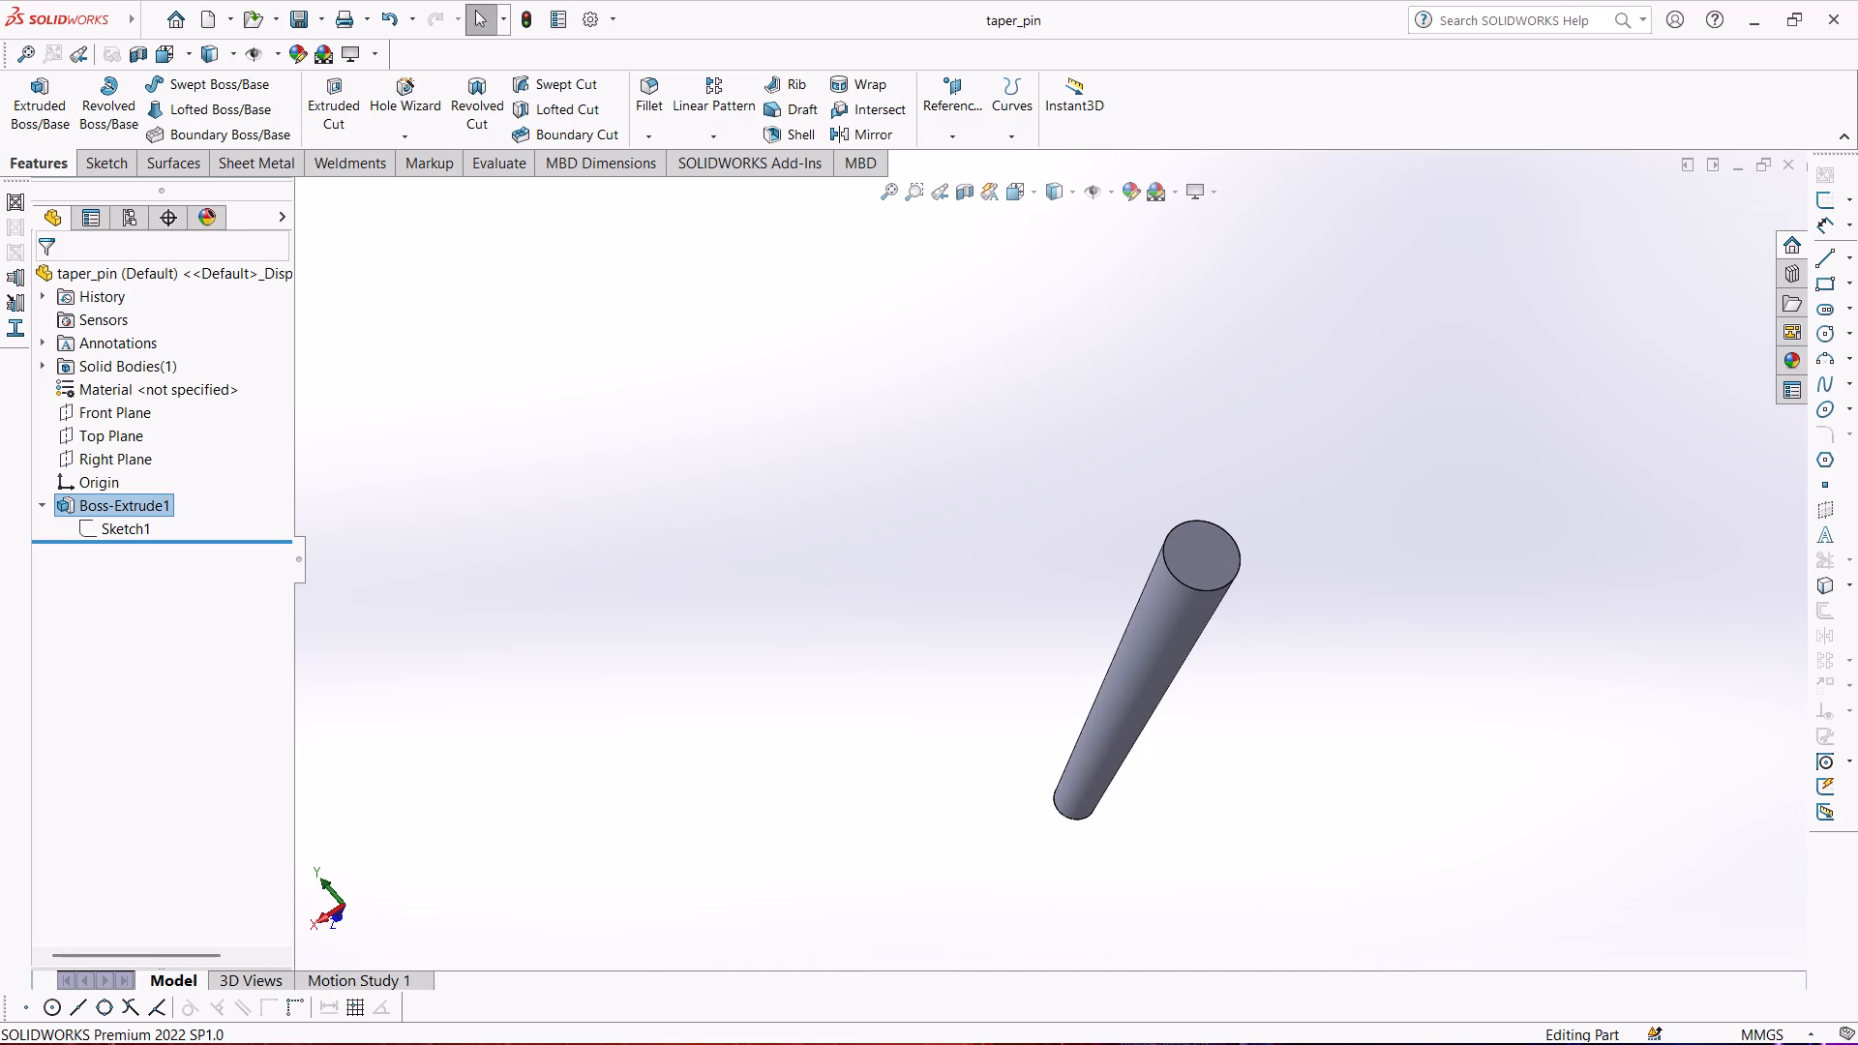
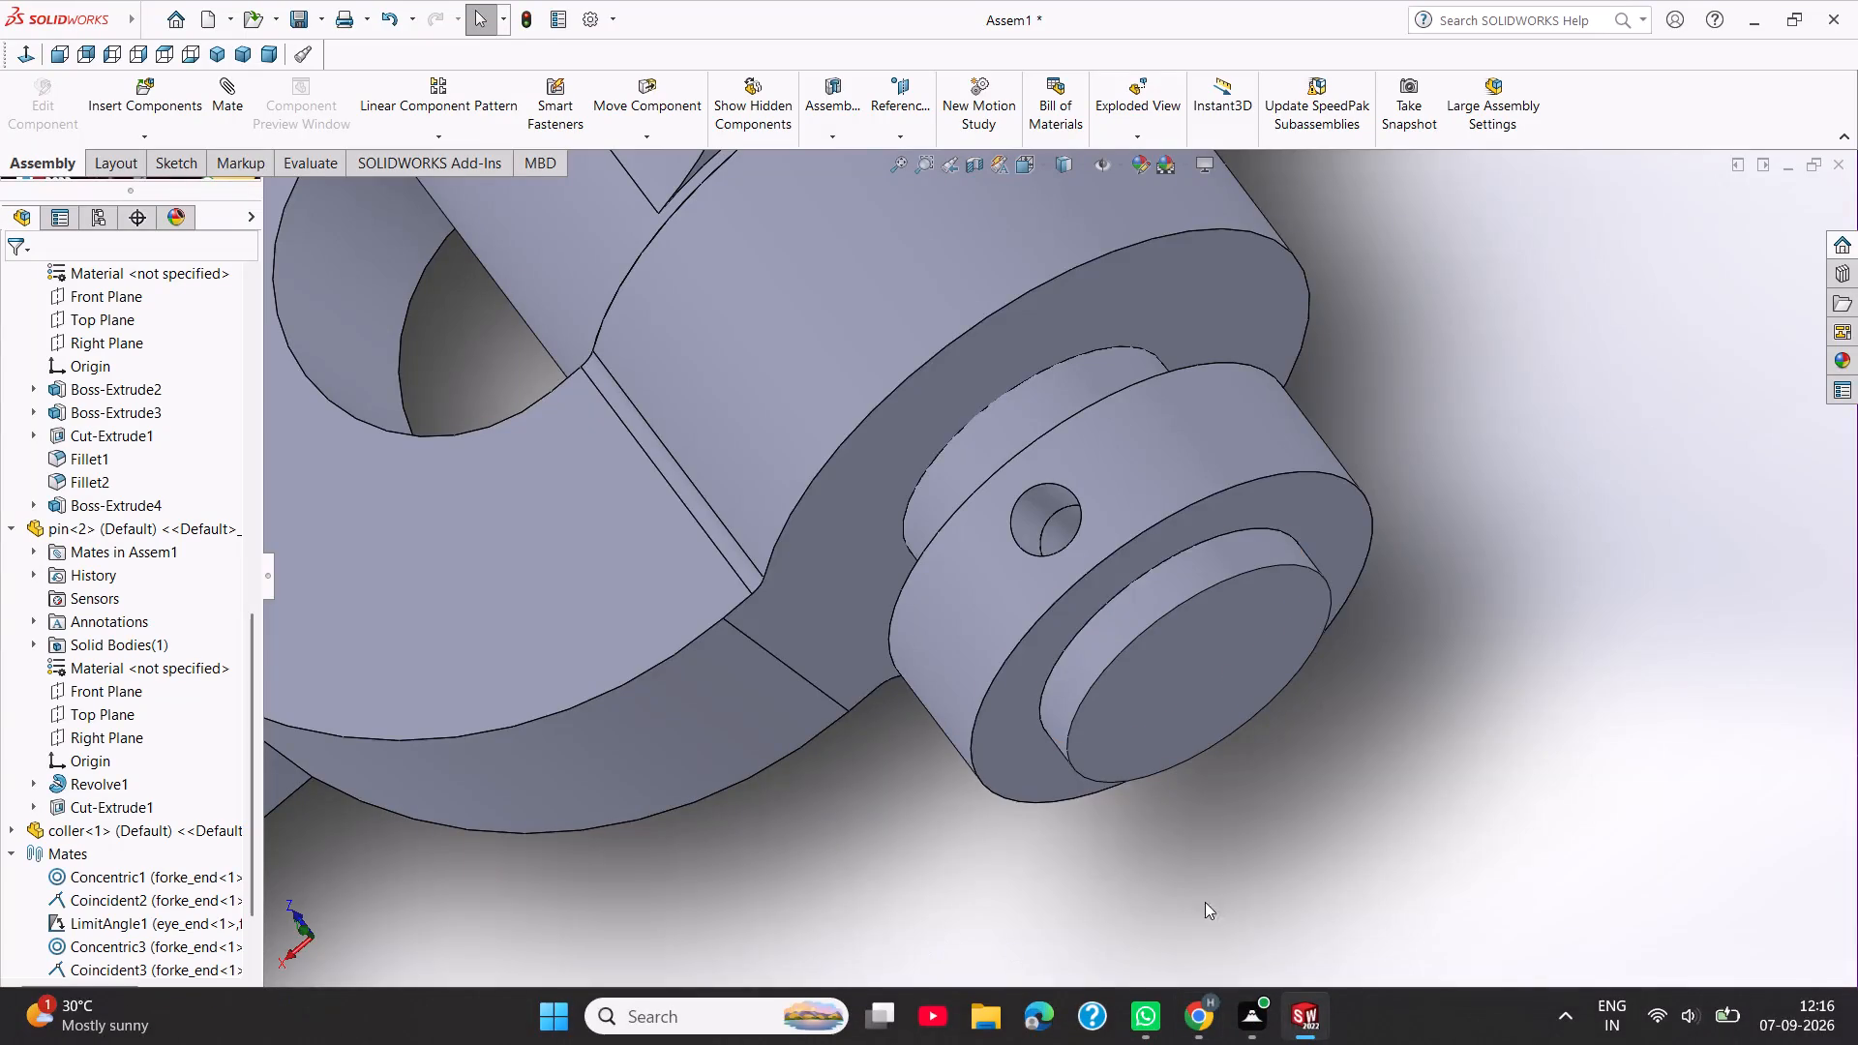
Insert the taper_pin part, rotating it in 90° increments about Y, Z and X, and place it beside the collar.
scroll(730, 683, "up", 1)
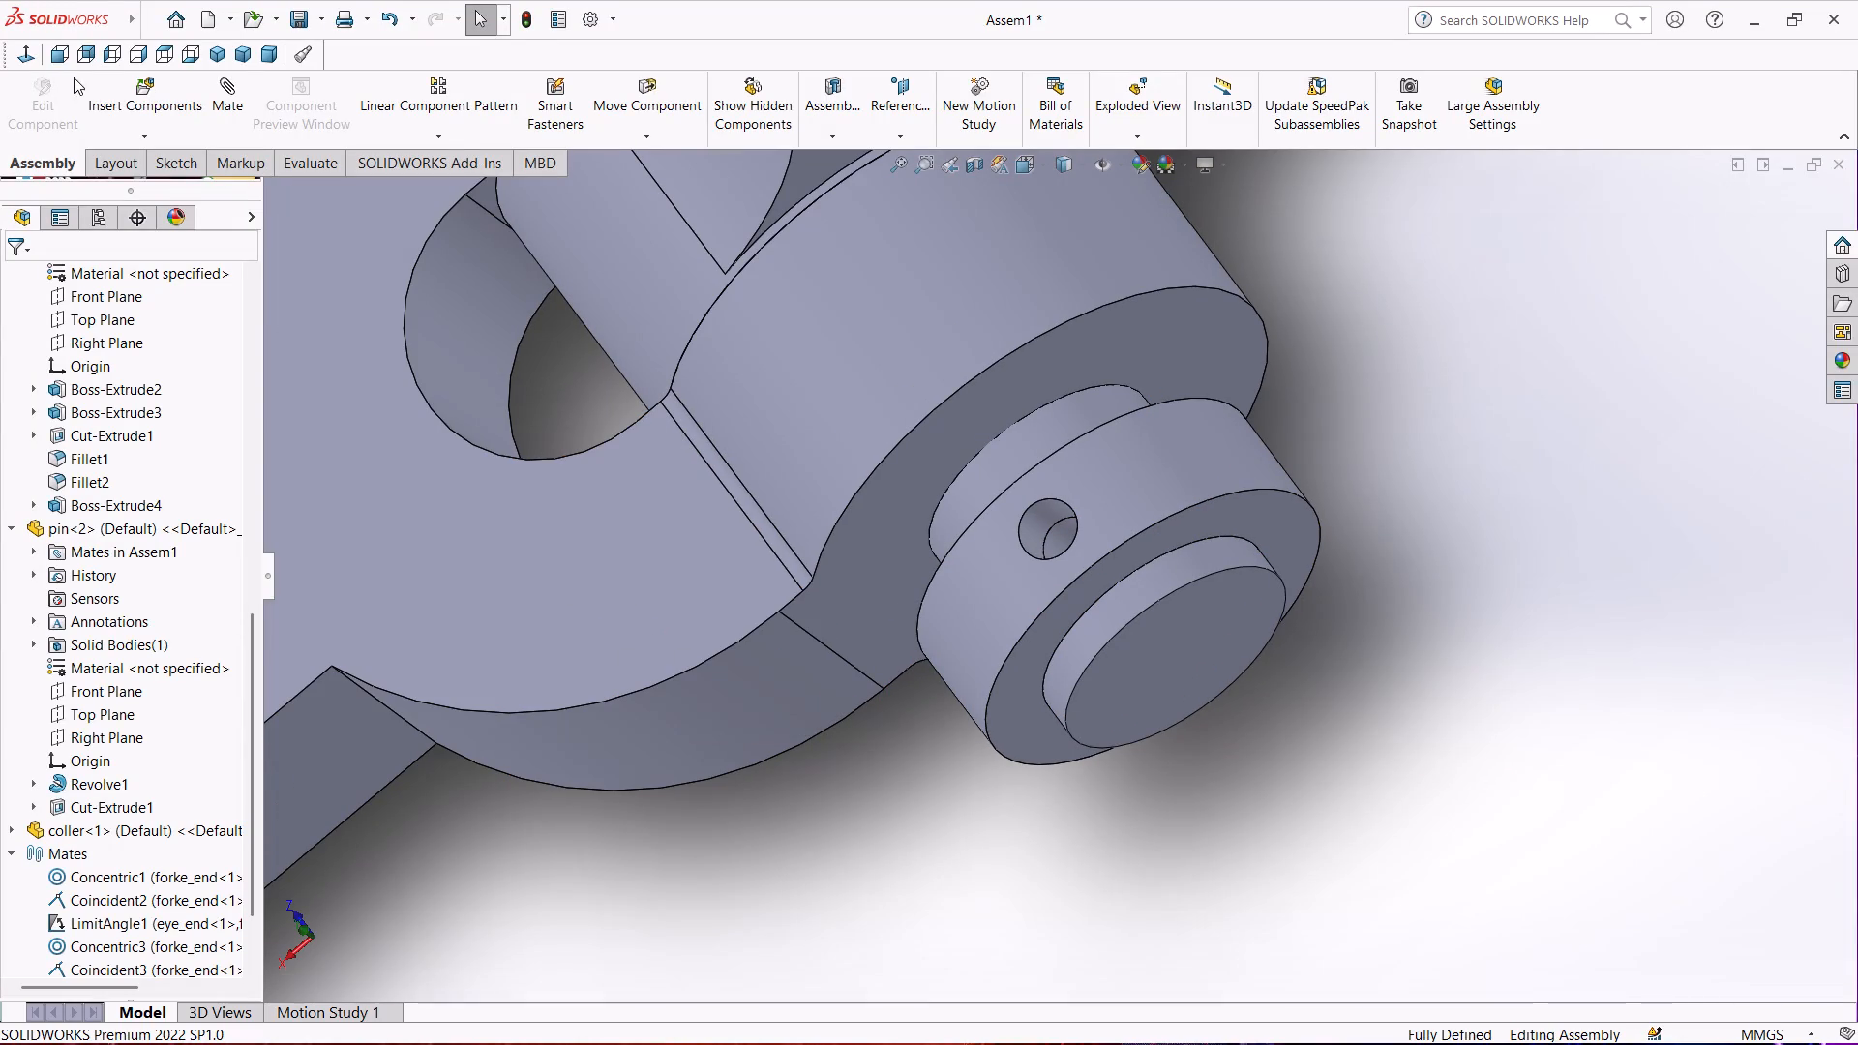
left_click(125, 93)
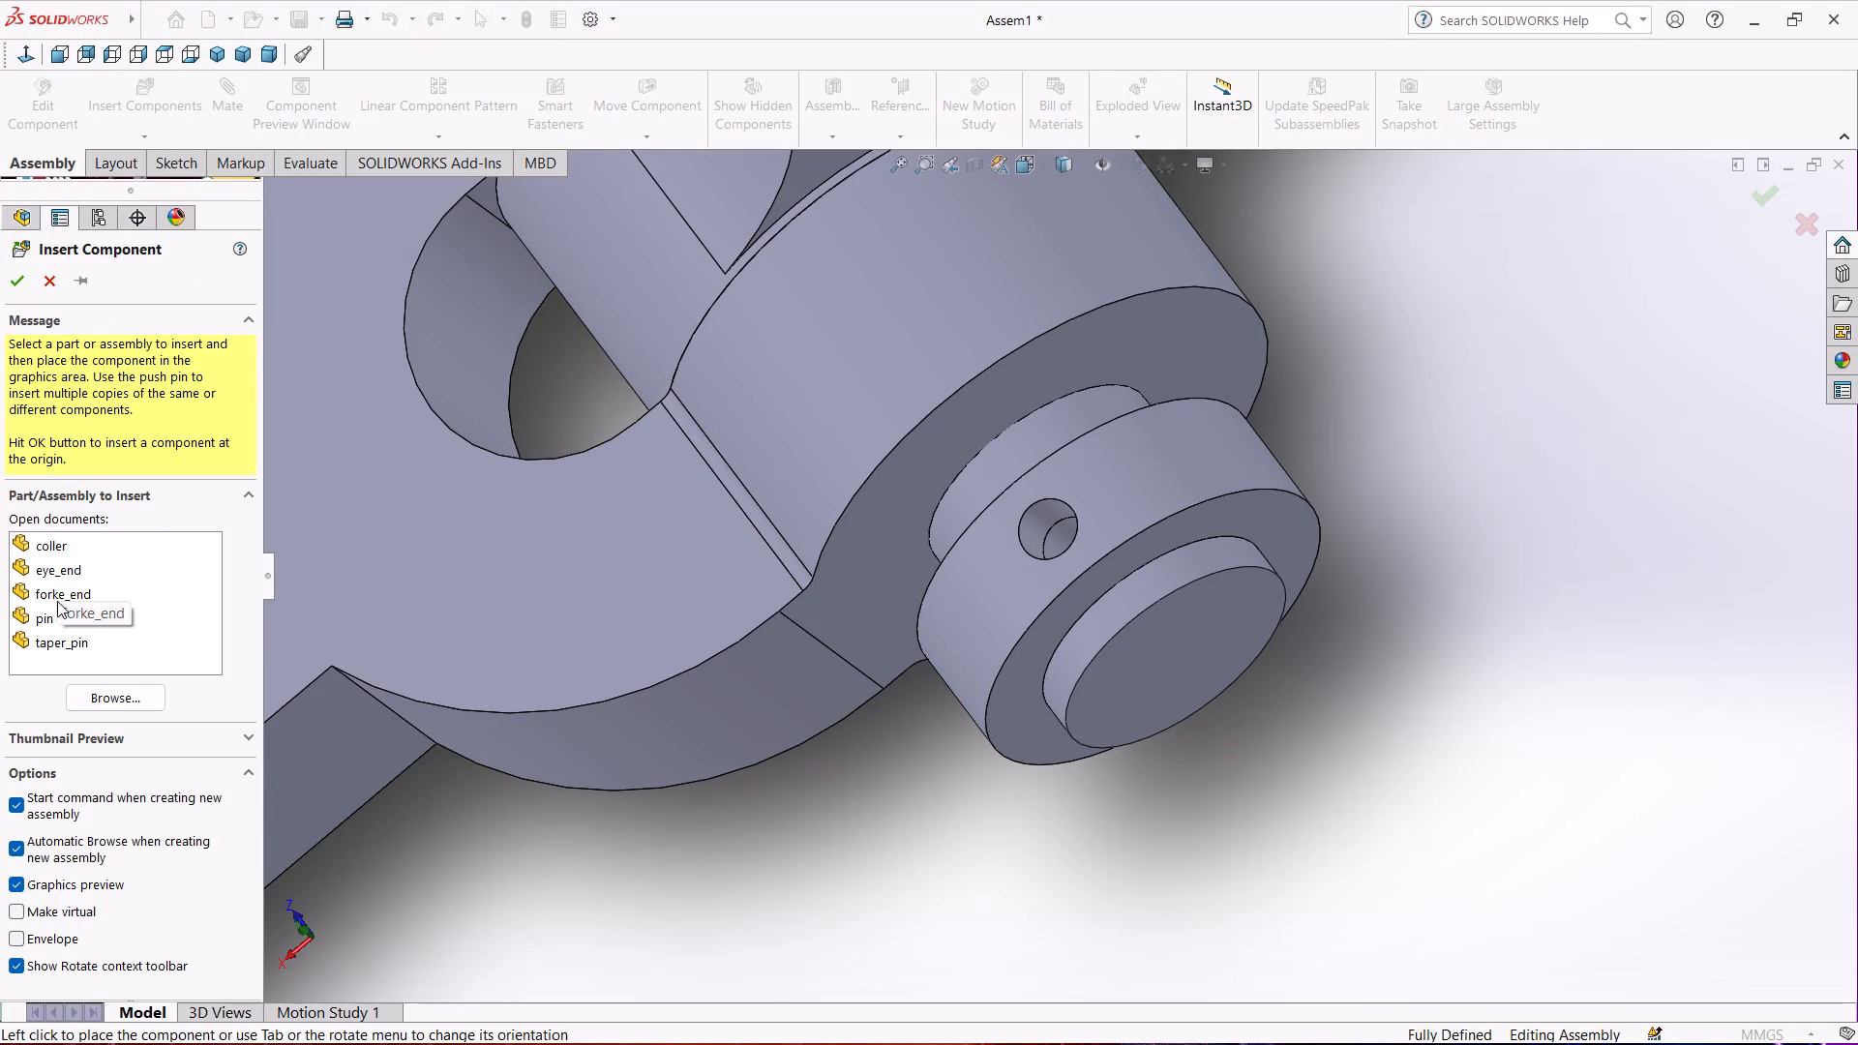
left_click(51, 642)
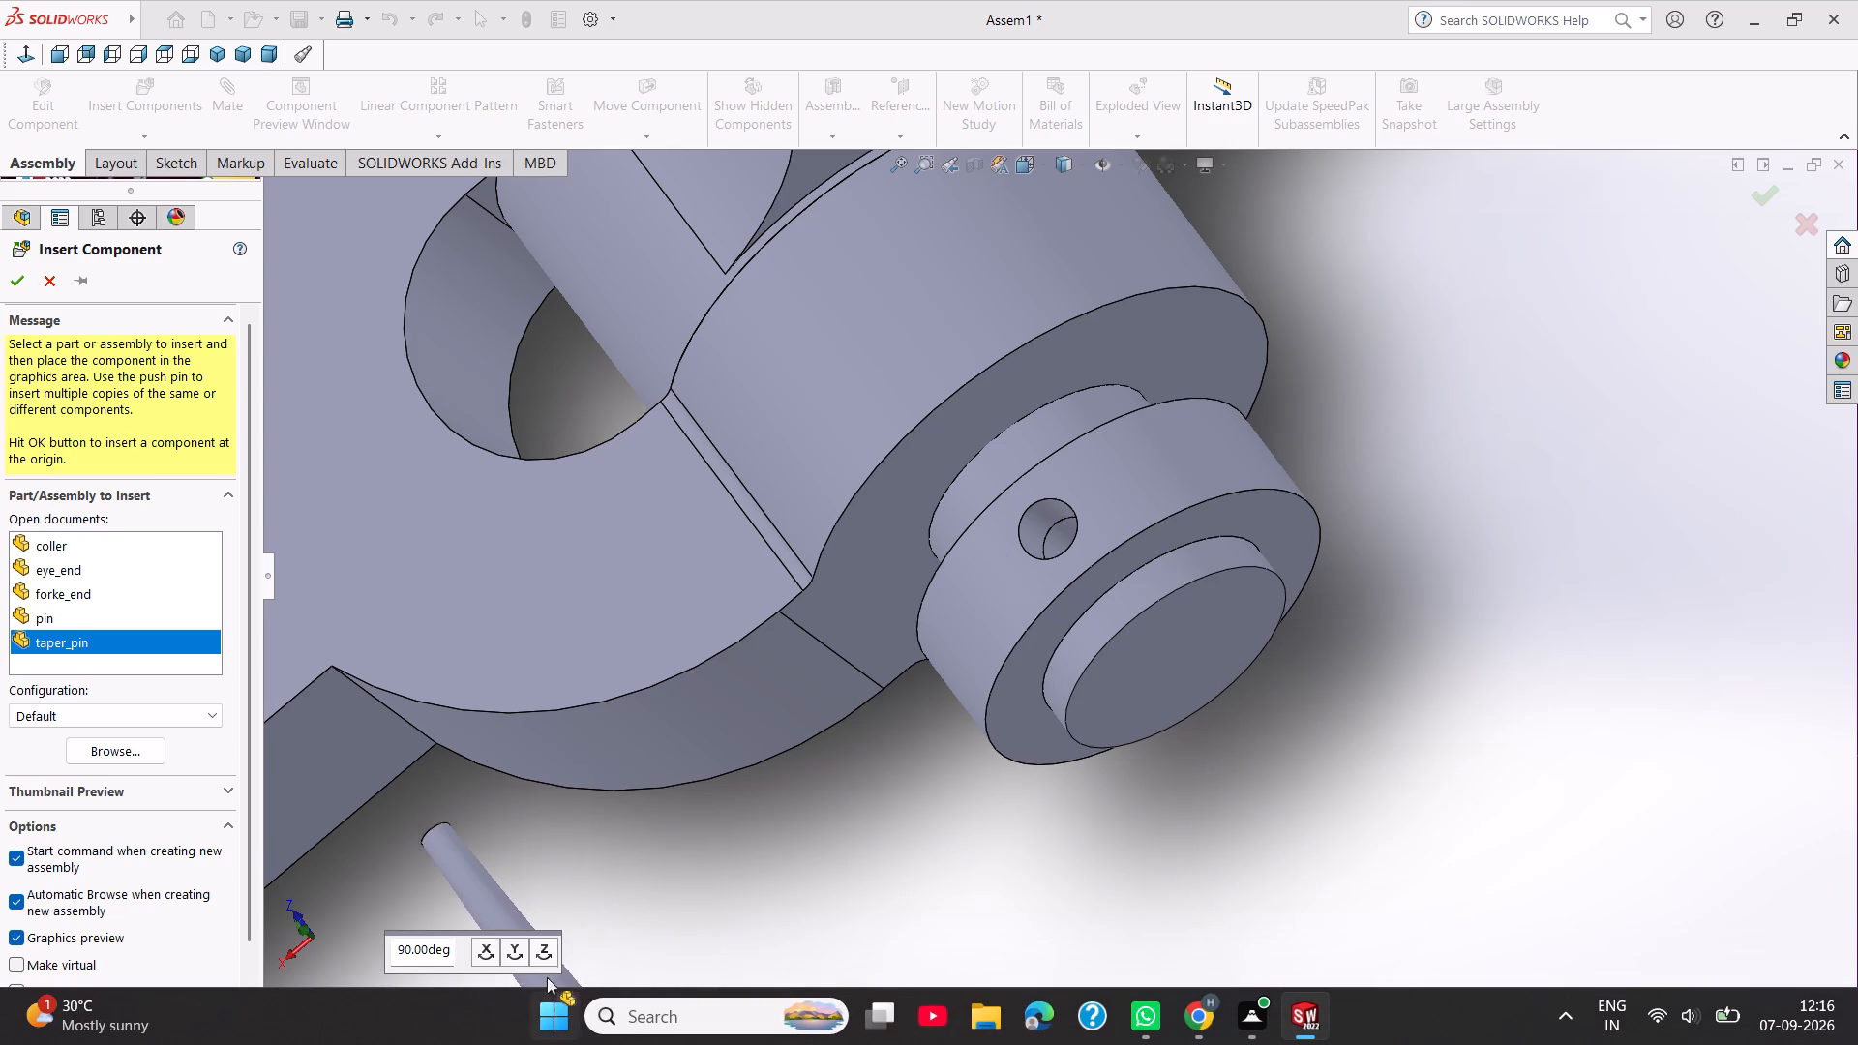
left_click(525, 955)
left_click(518, 951)
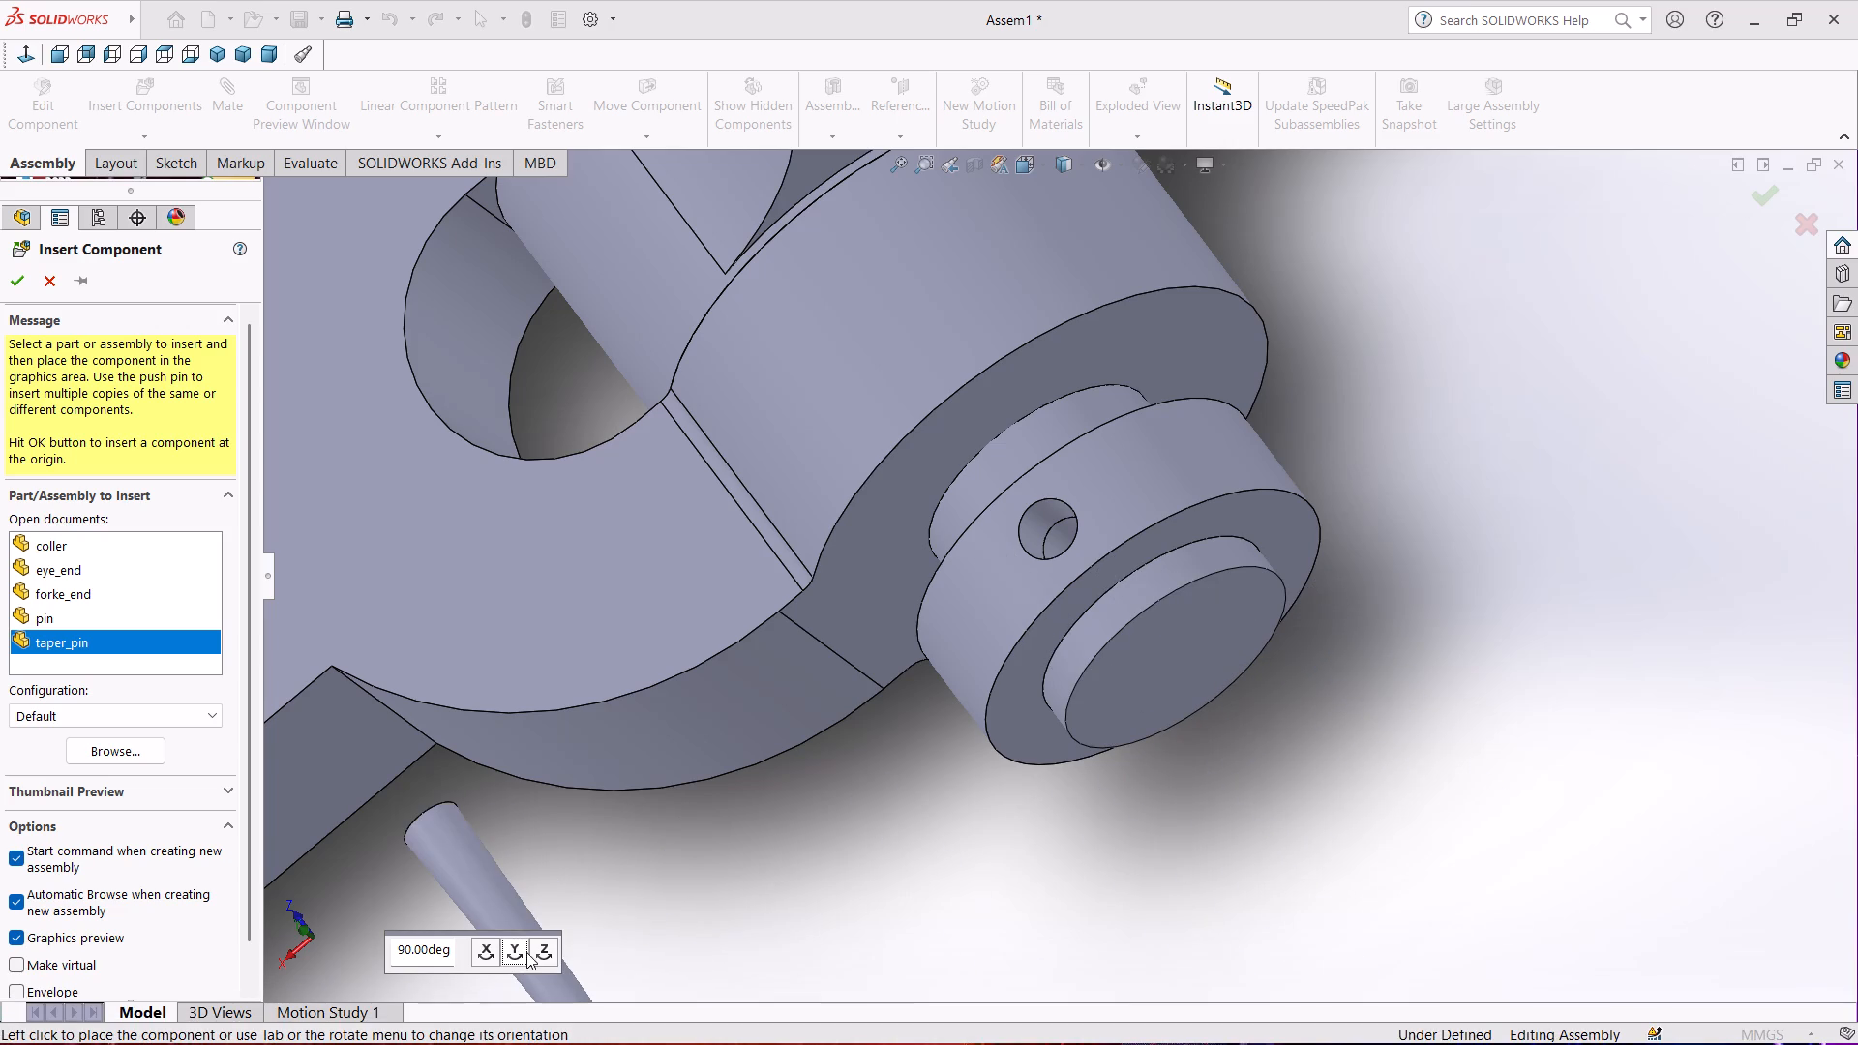
left_click(537, 952)
left_click(547, 948)
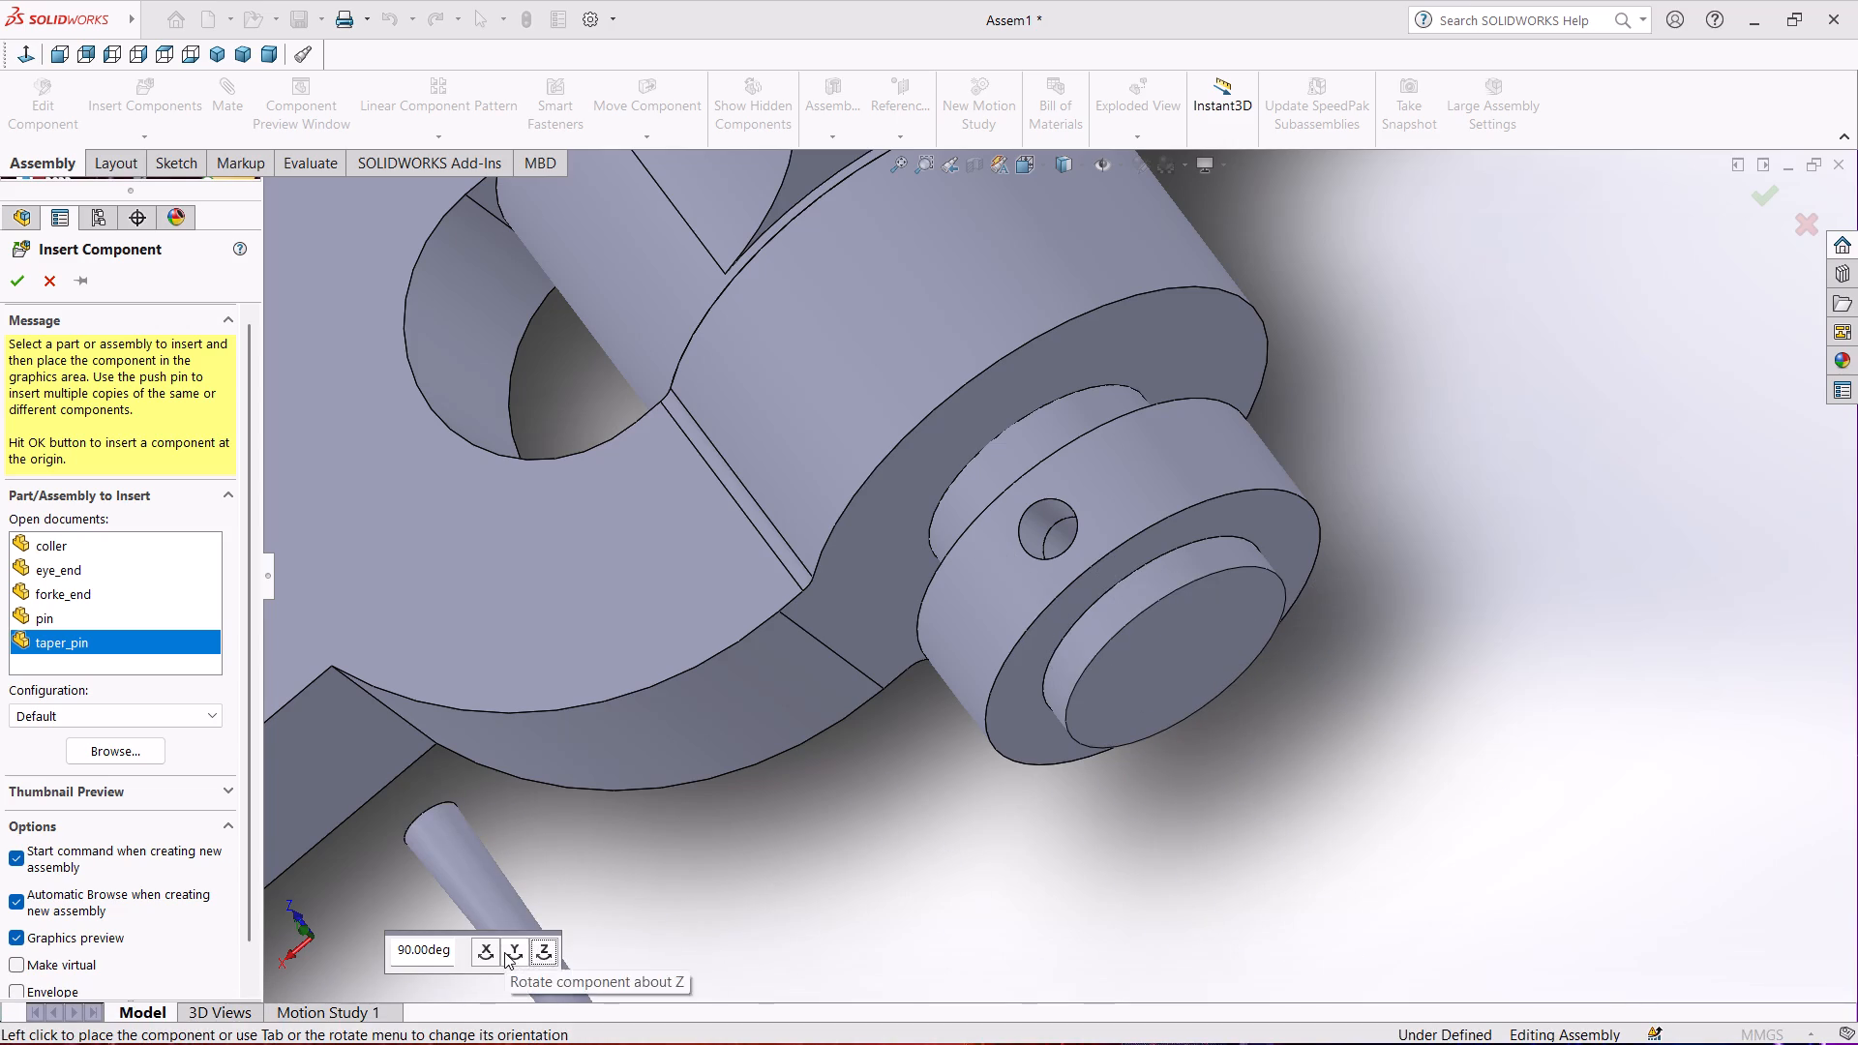
left_click(490, 950)
left_click(489, 953)
left_click(486, 951)
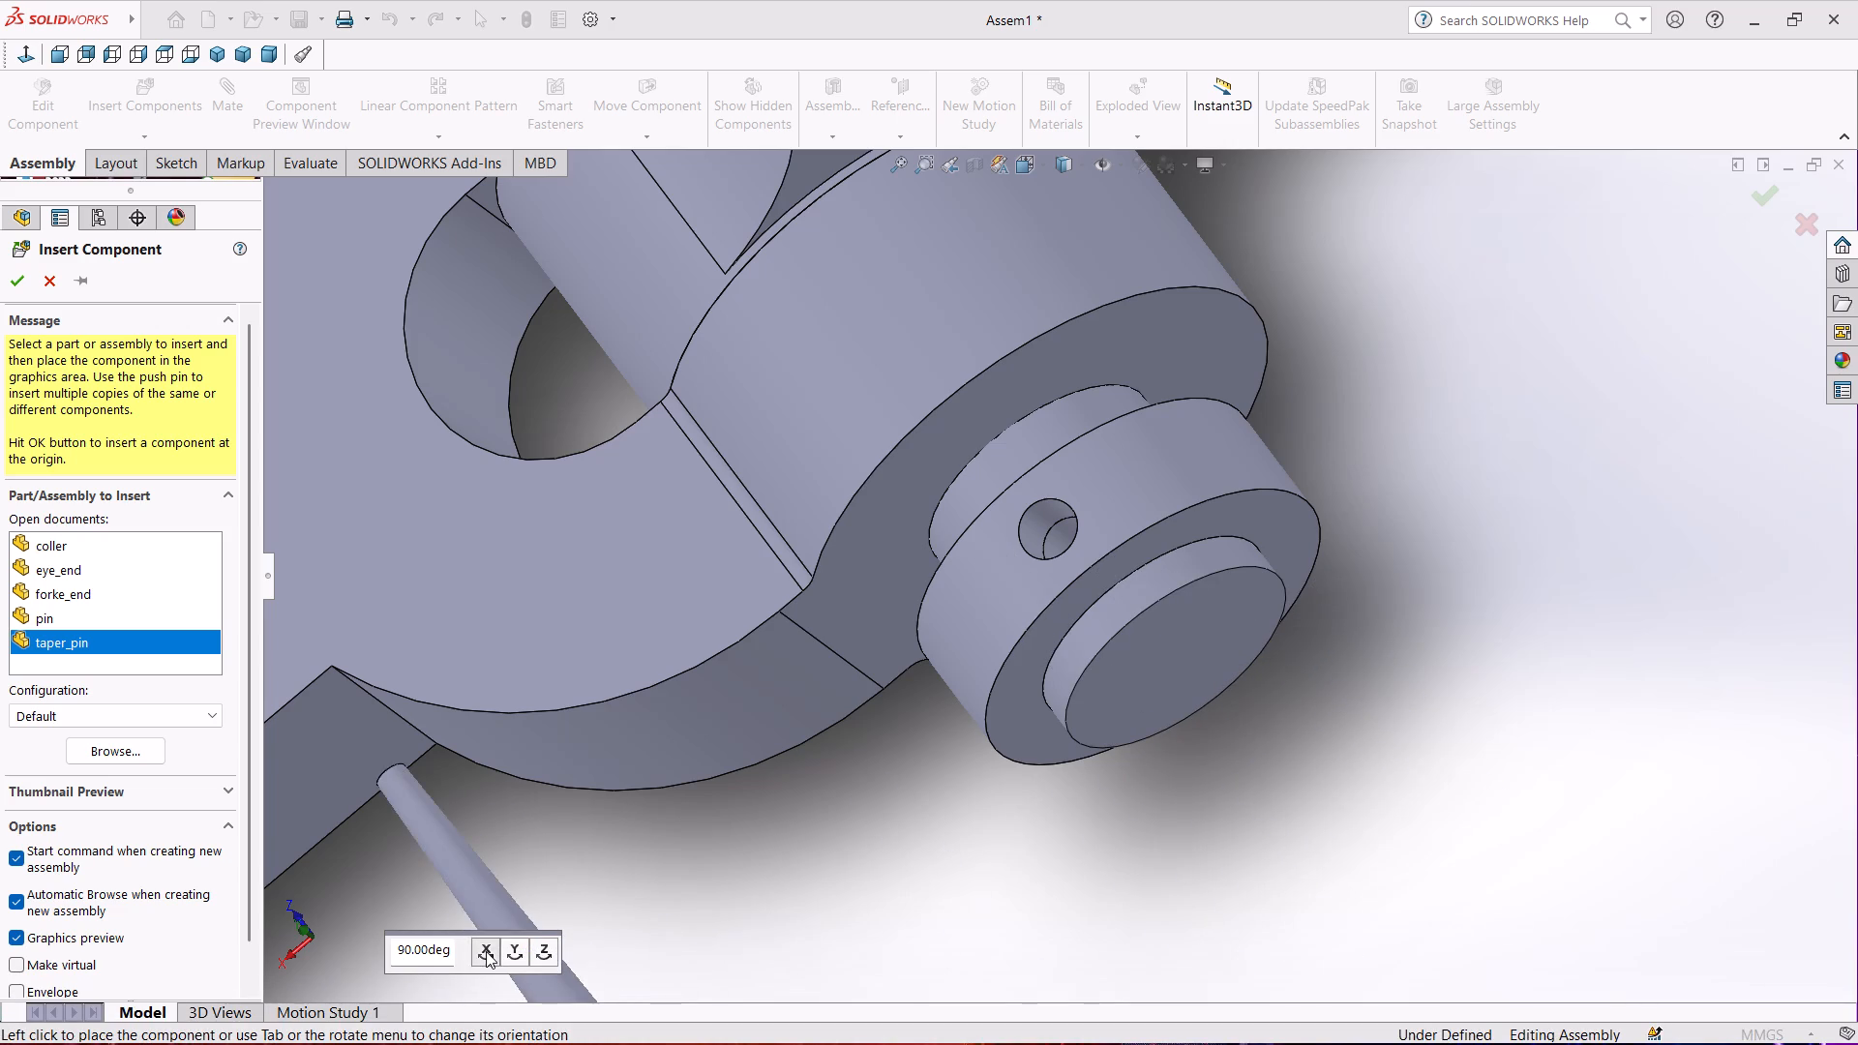
left_click(813, 832)
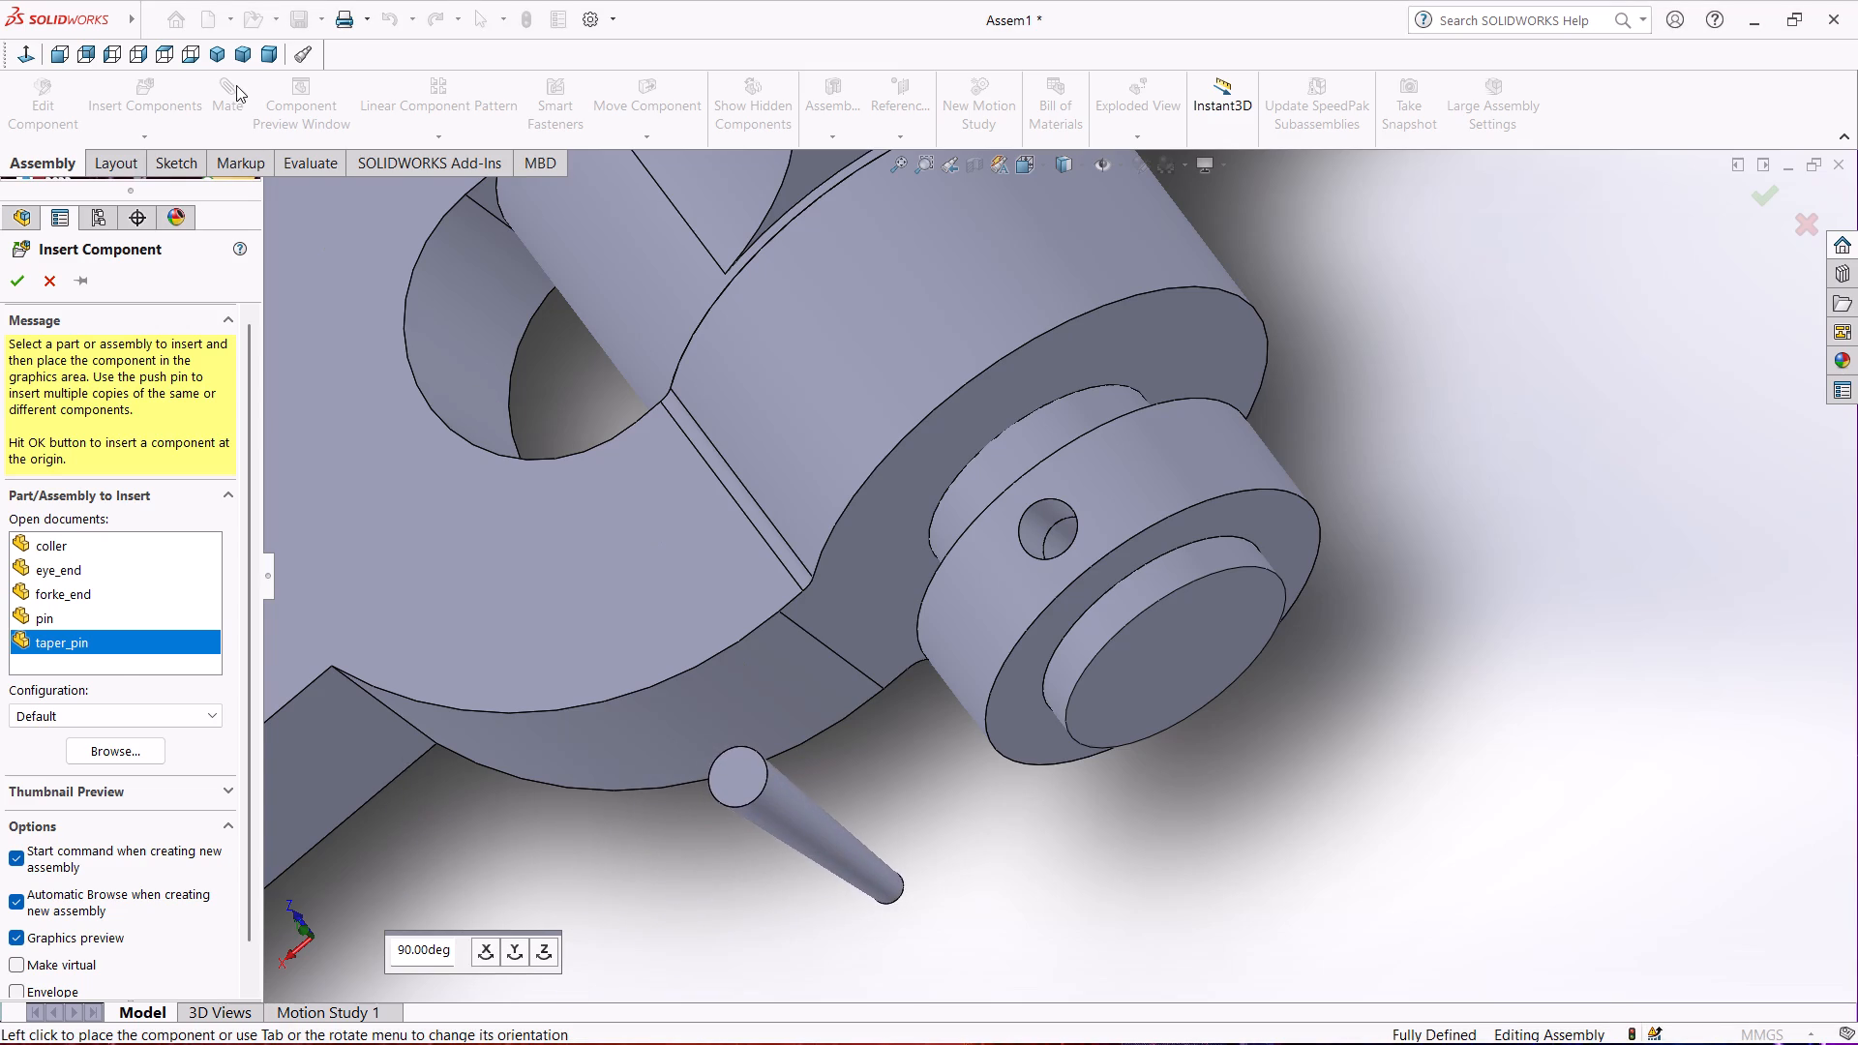
Add a concentric mate with locked rotation between the collar's cross hole and the taper pin's larger end edge.
left_click(223, 85)
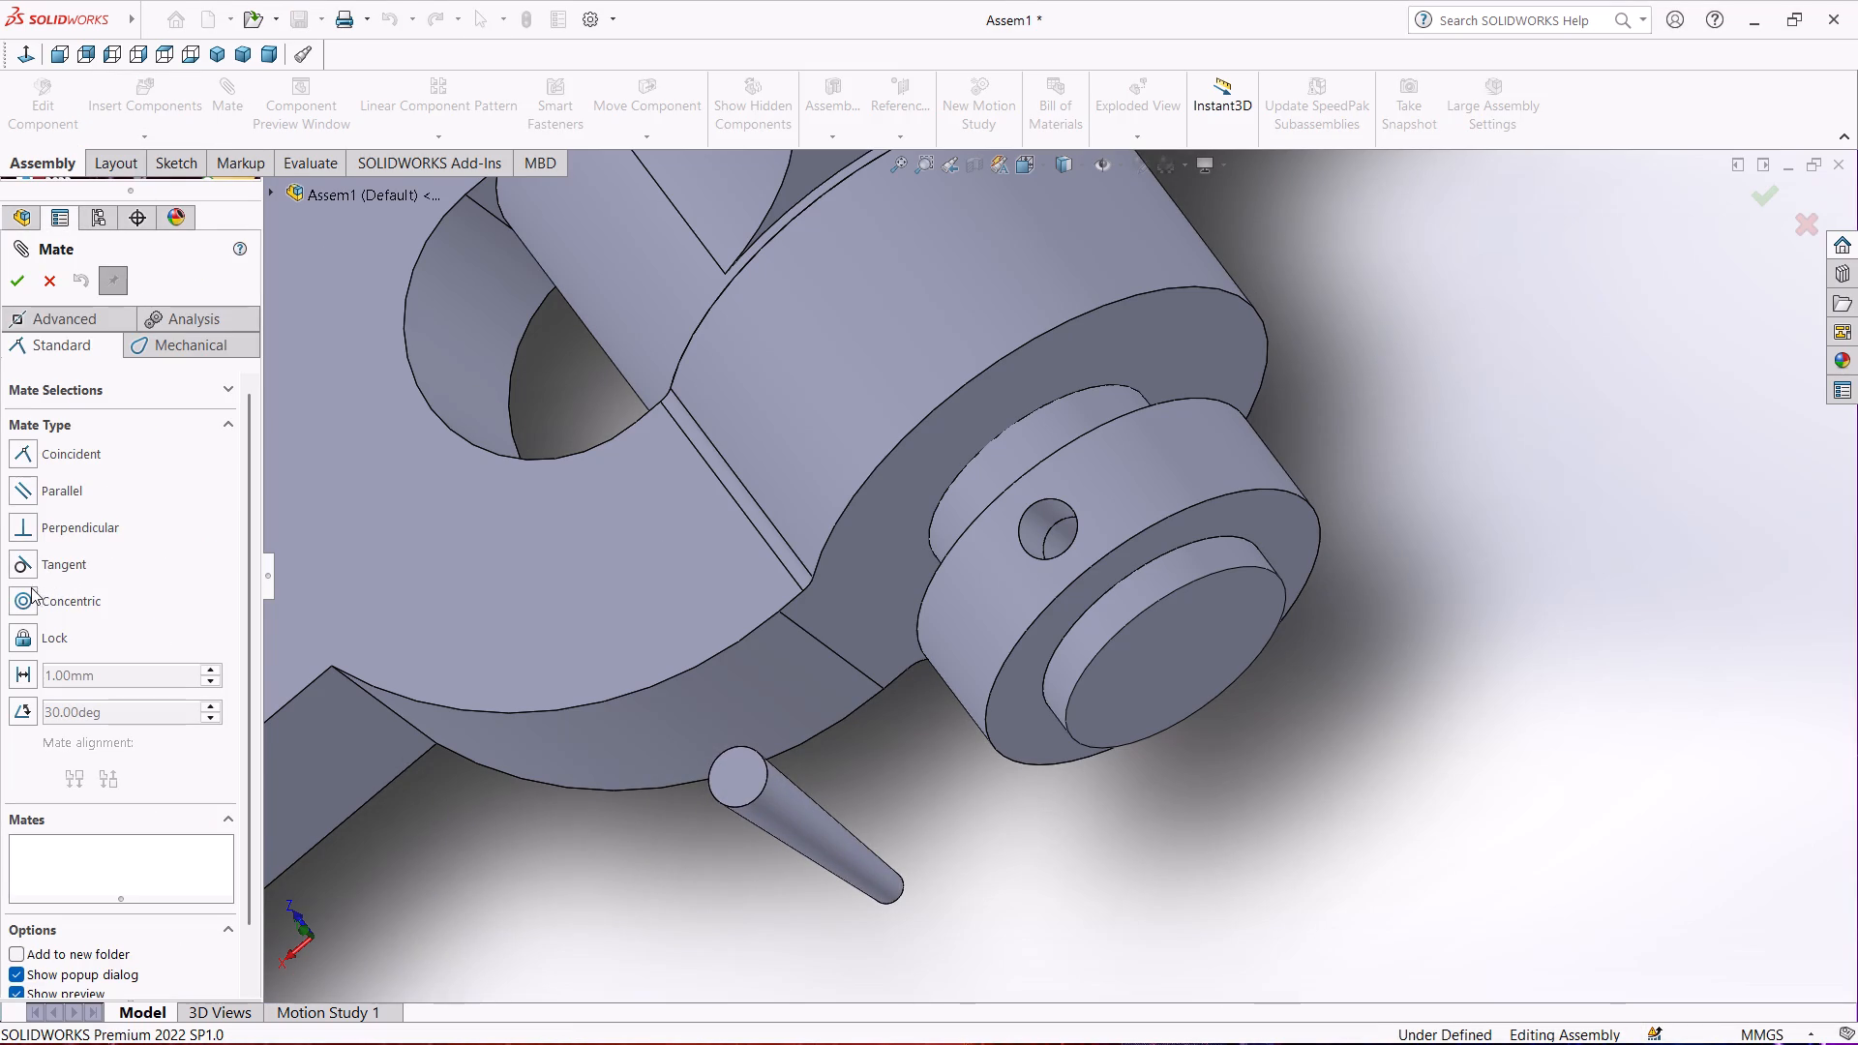
left_click(31, 589)
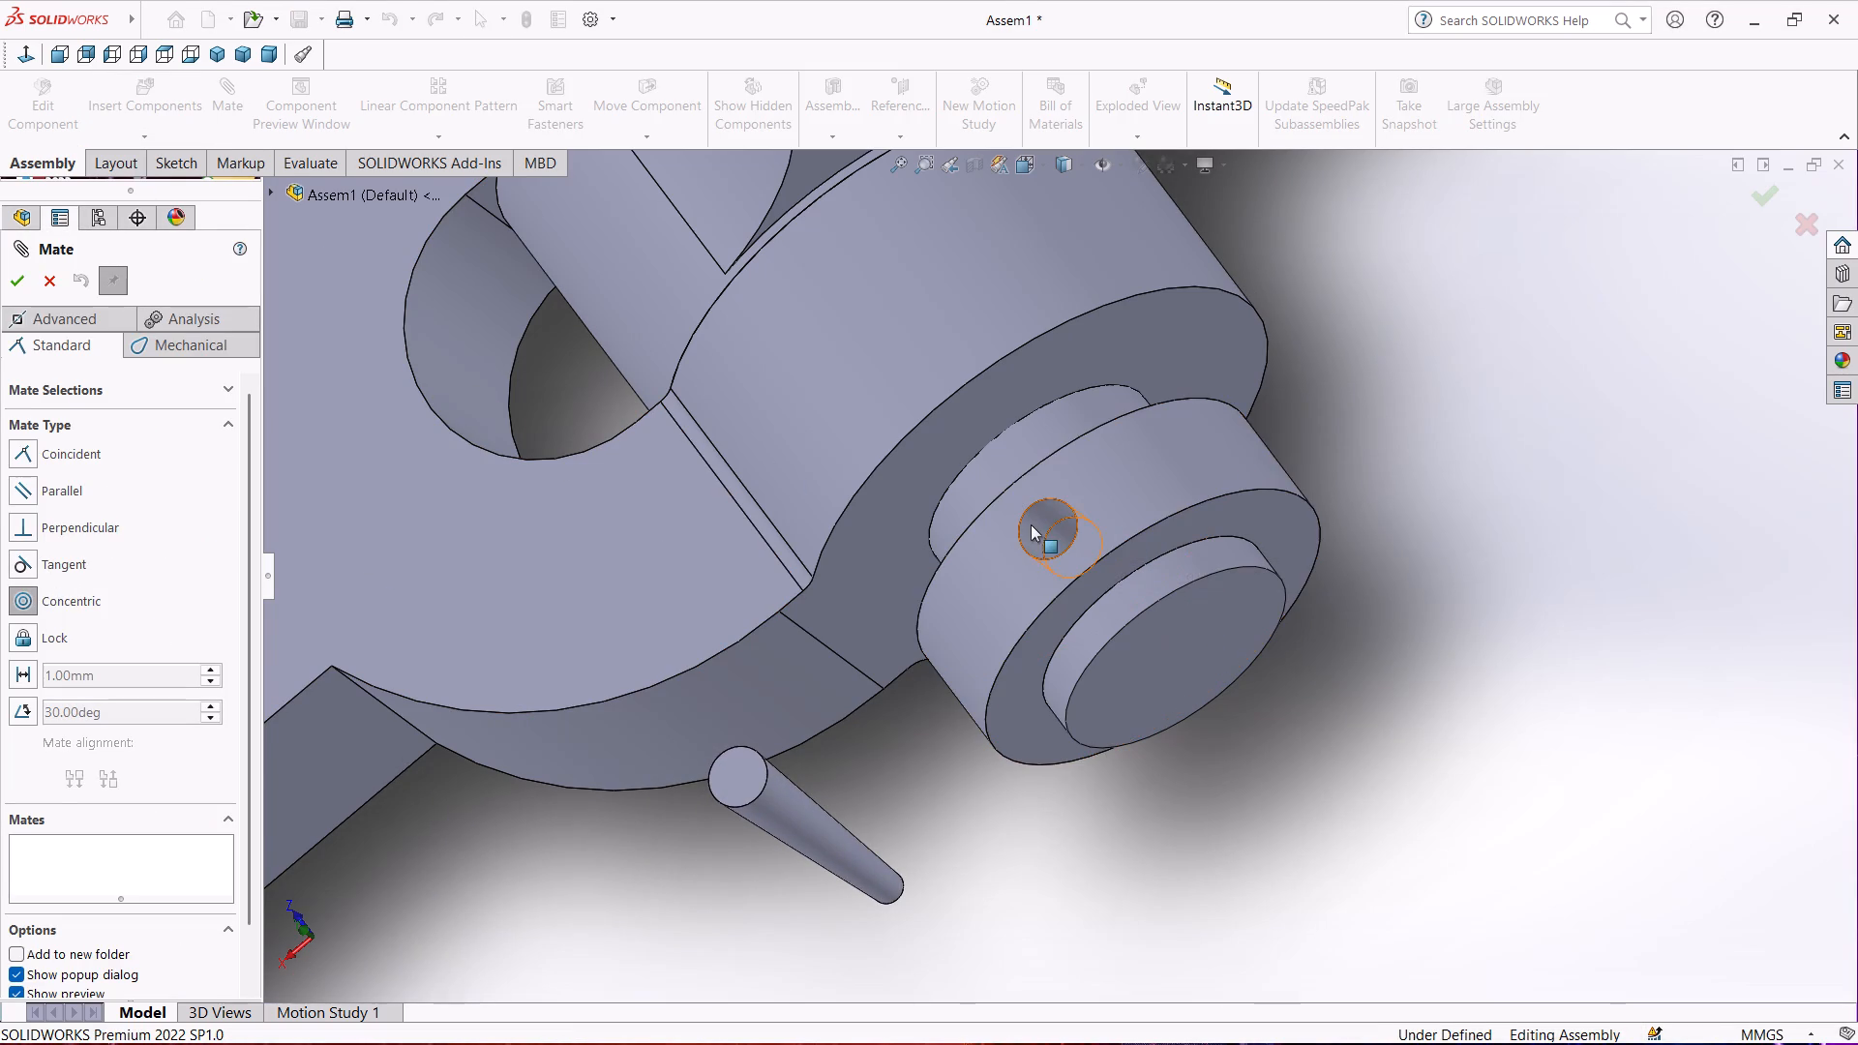
left_click(1029, 527)
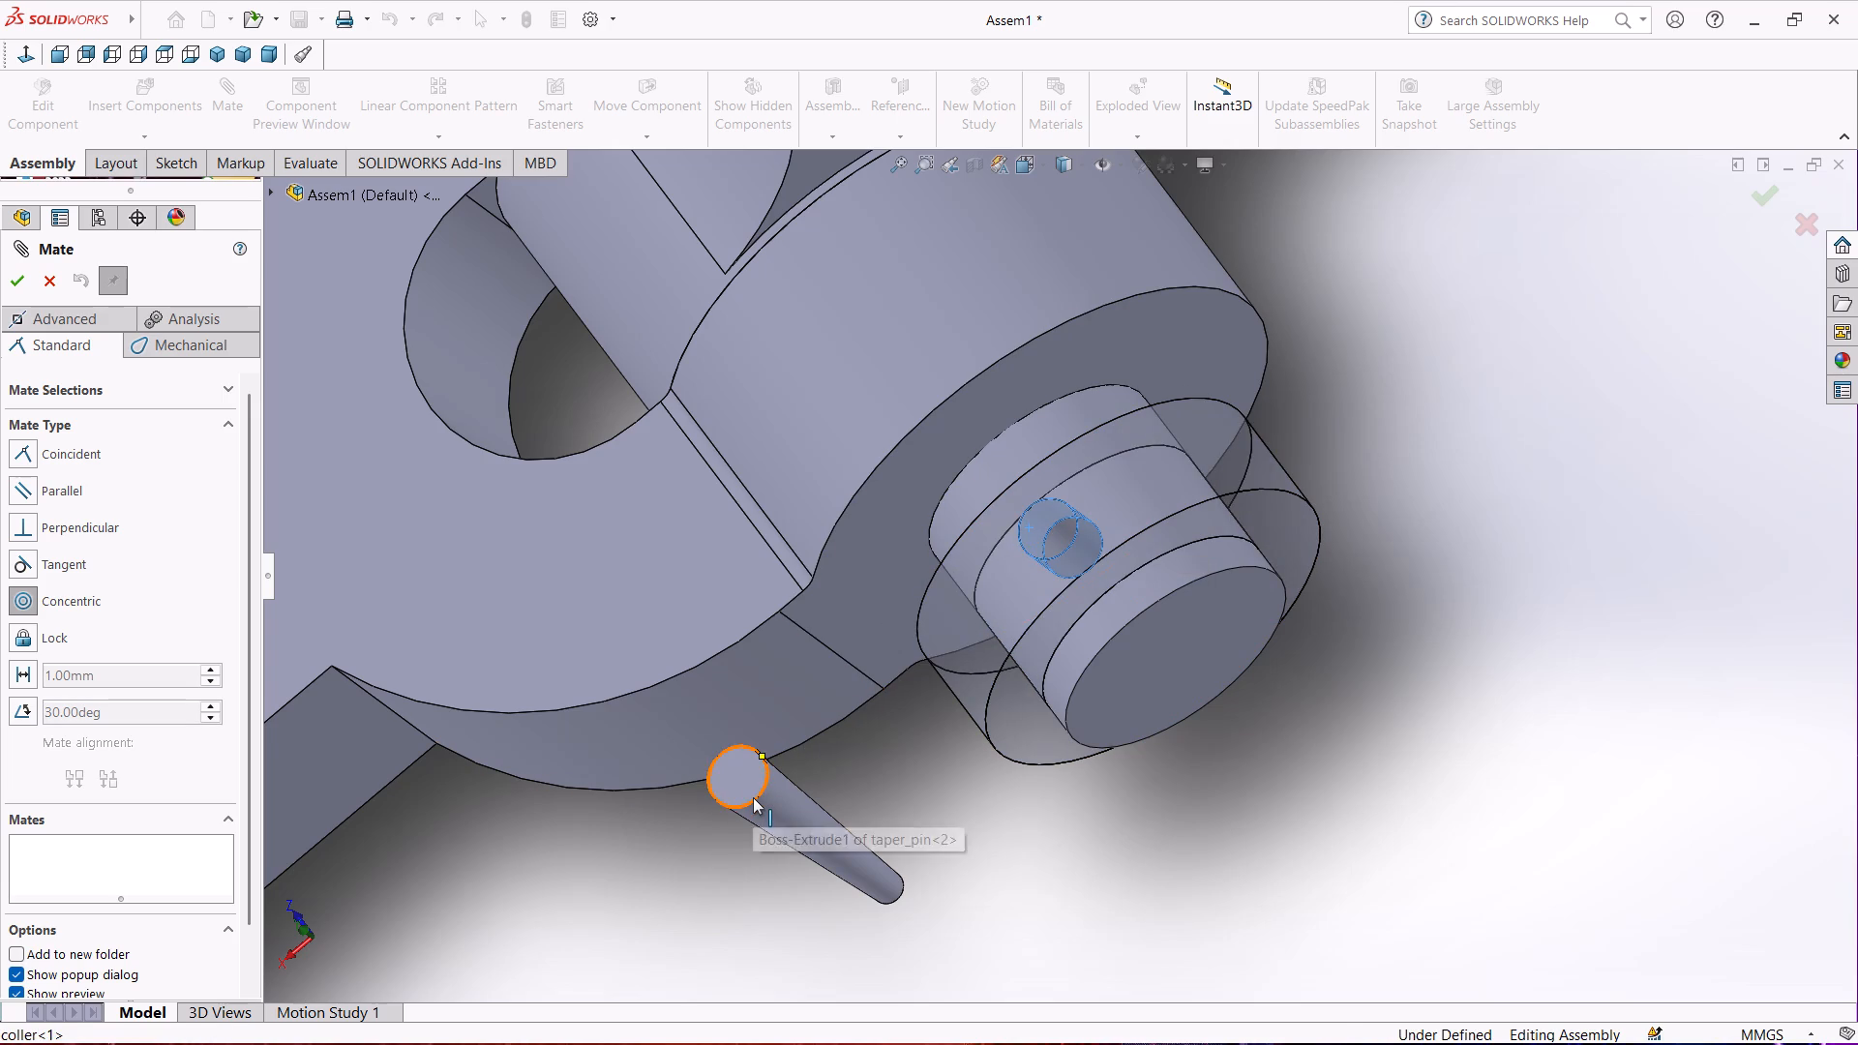
left_click(753, 797)
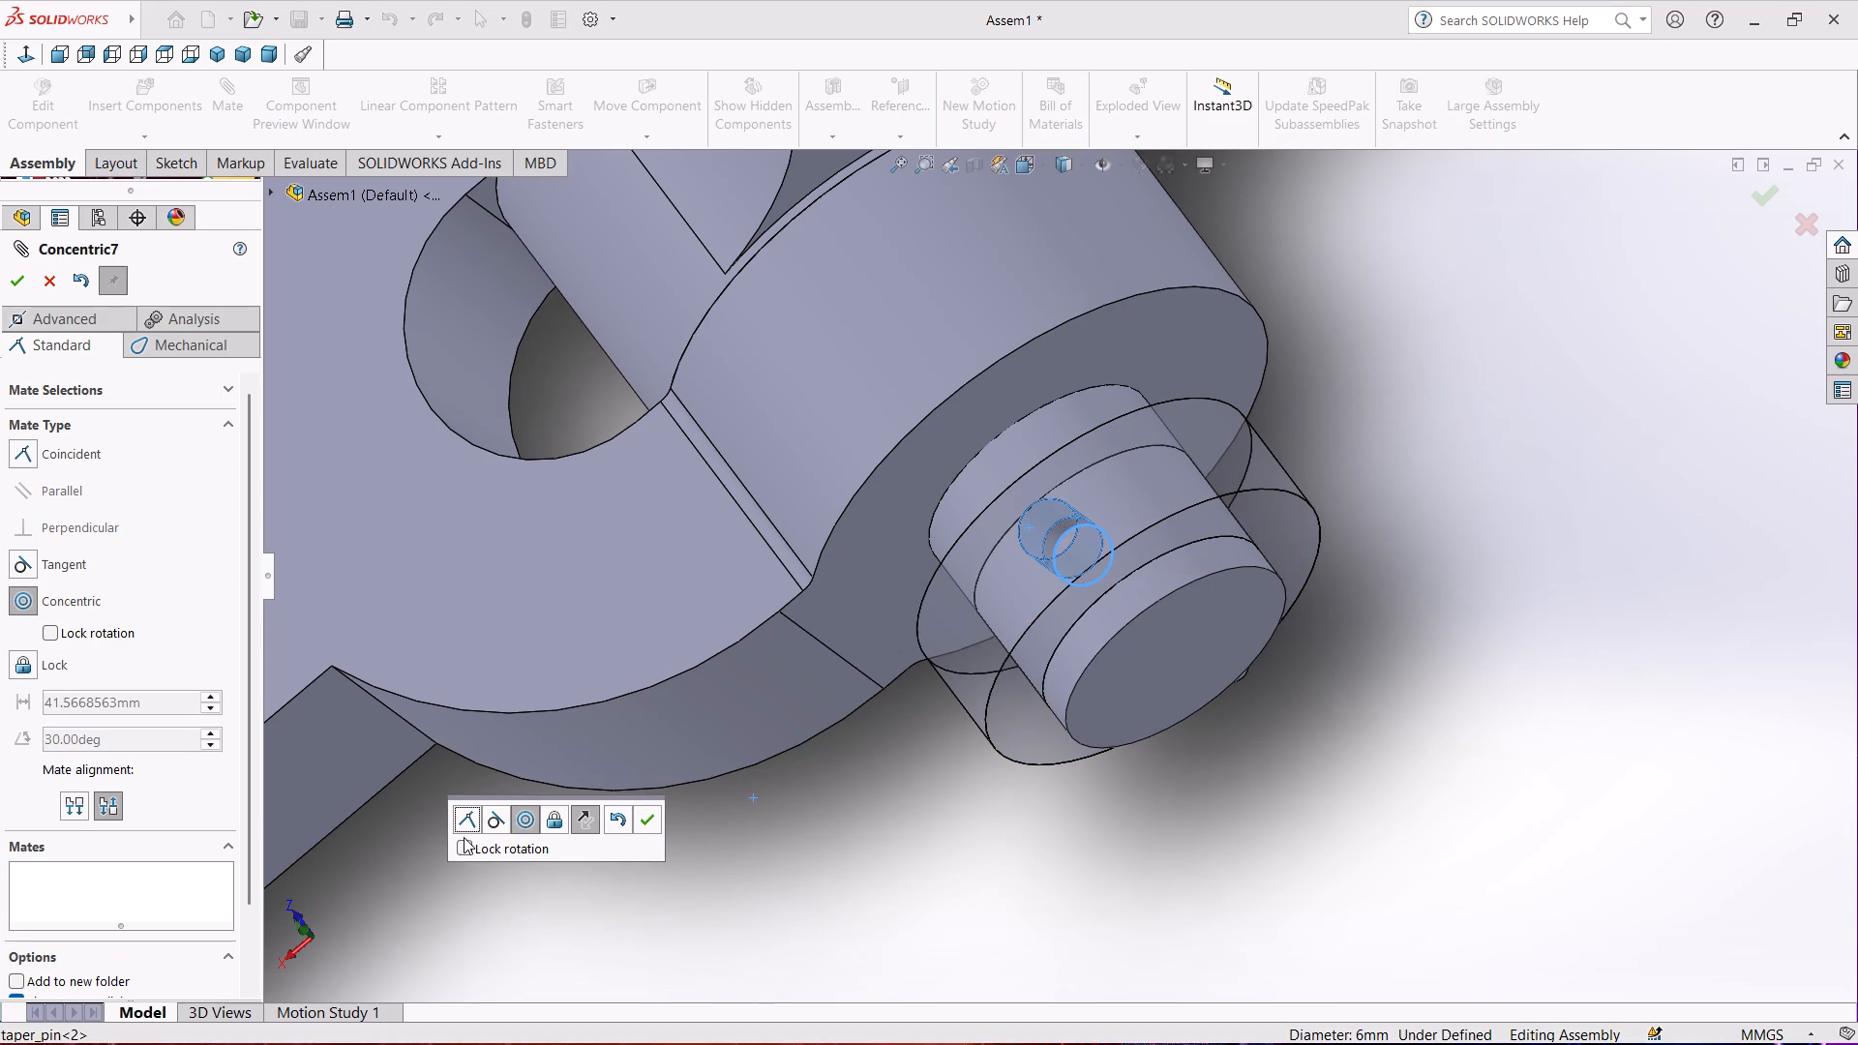
left_click(456, 845)
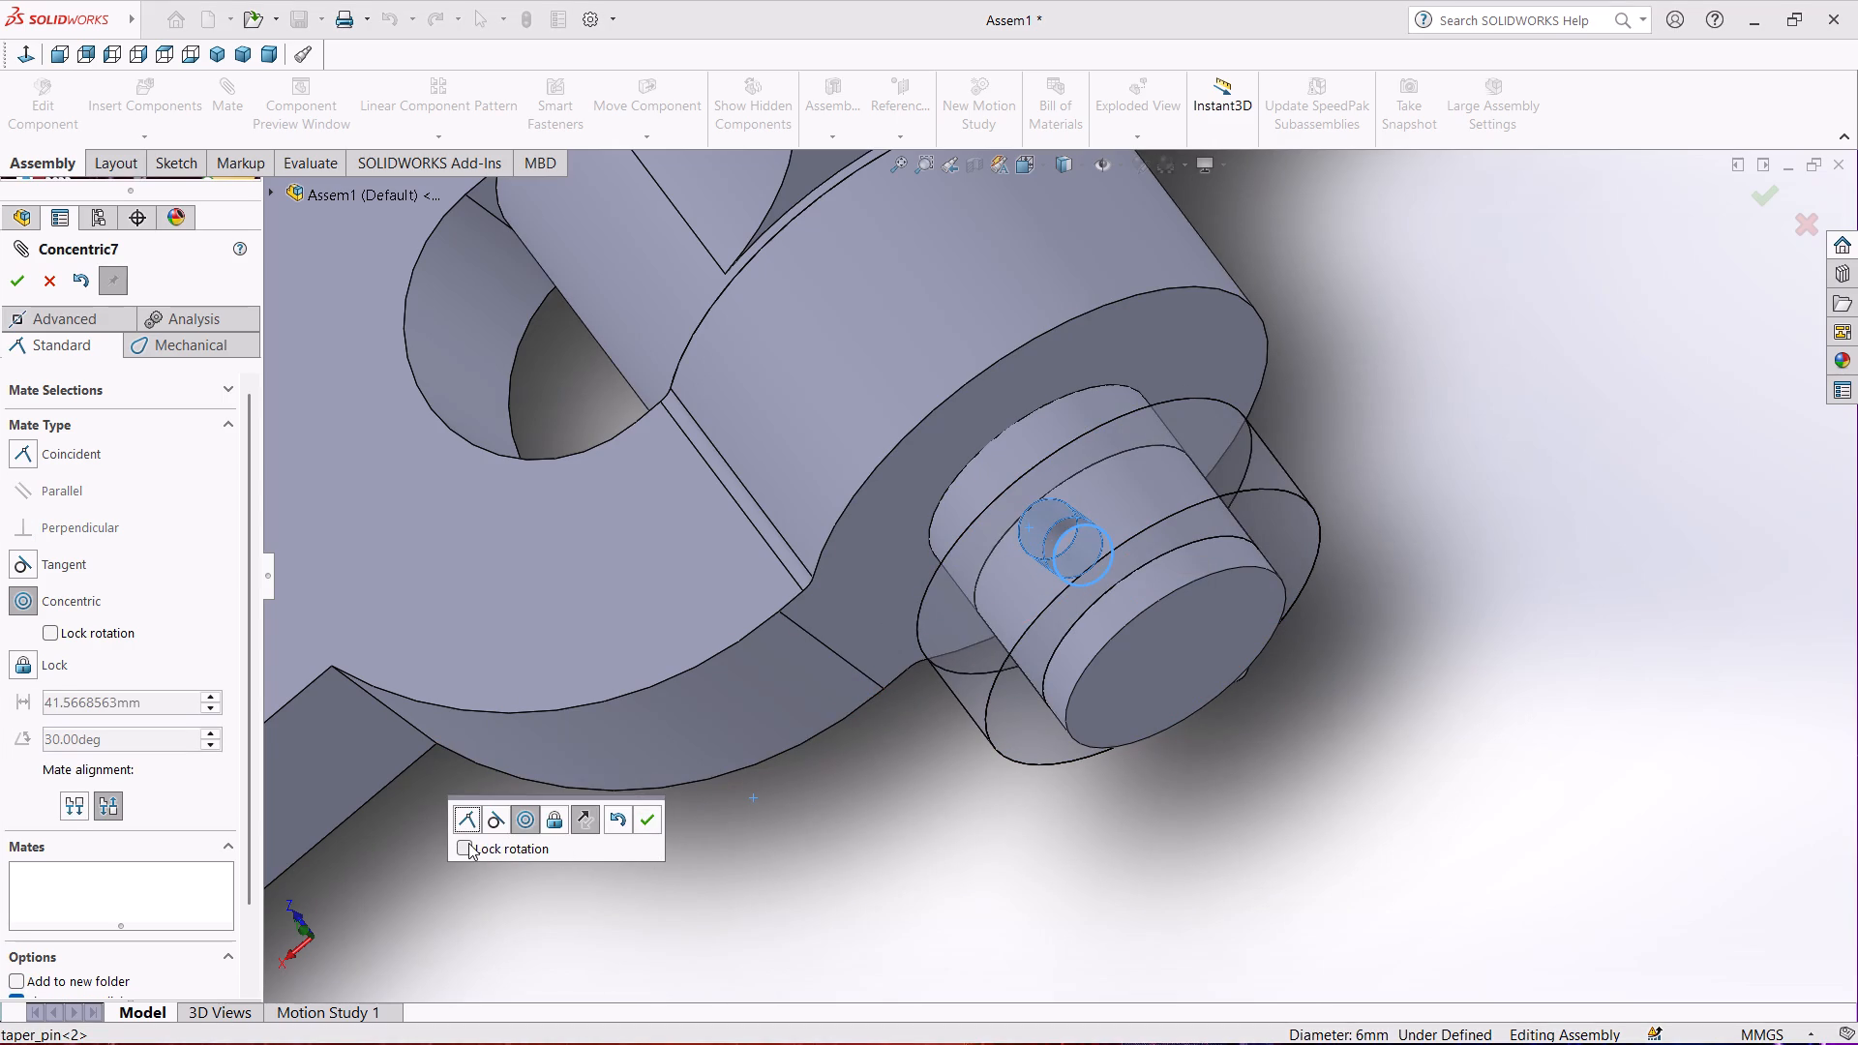
left_click(468, 843)
left_click(641, 816)
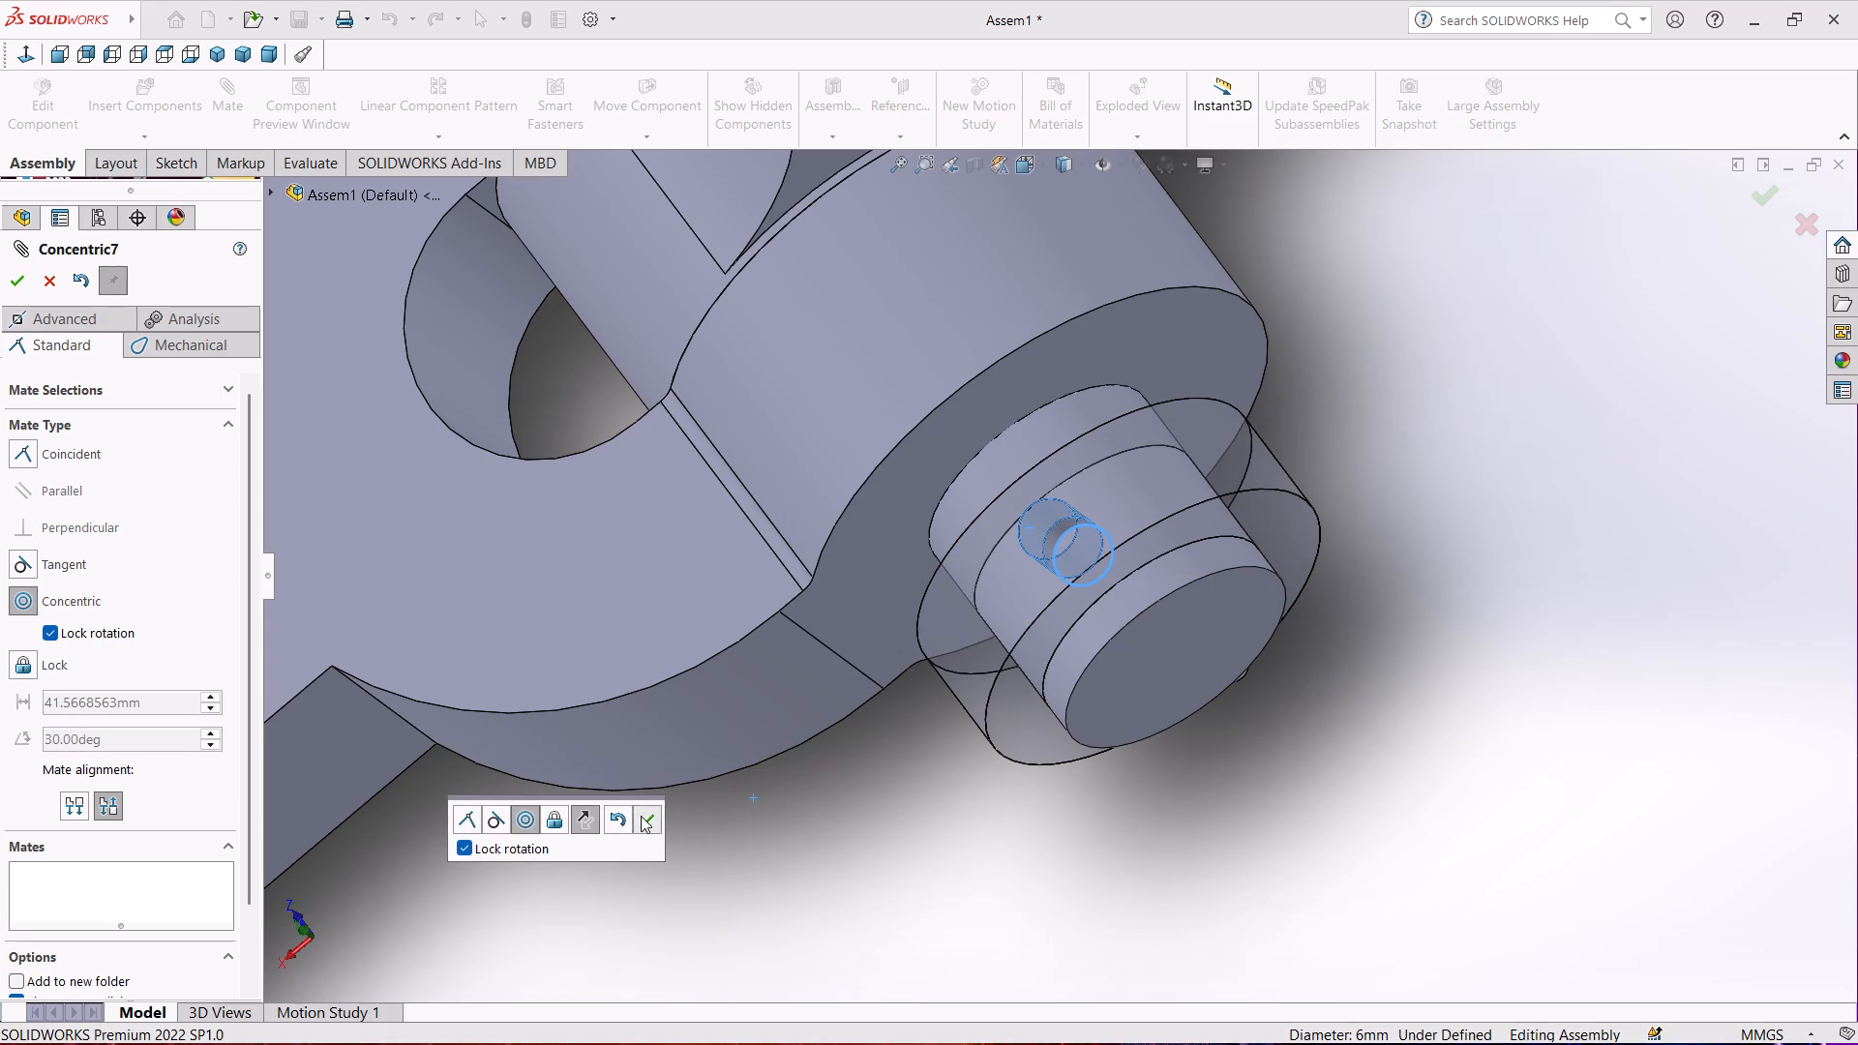
Slide the taper pin along its axis so it passes through the collar's cross hole.
left_click_drag(1063, 538, 875, 525)
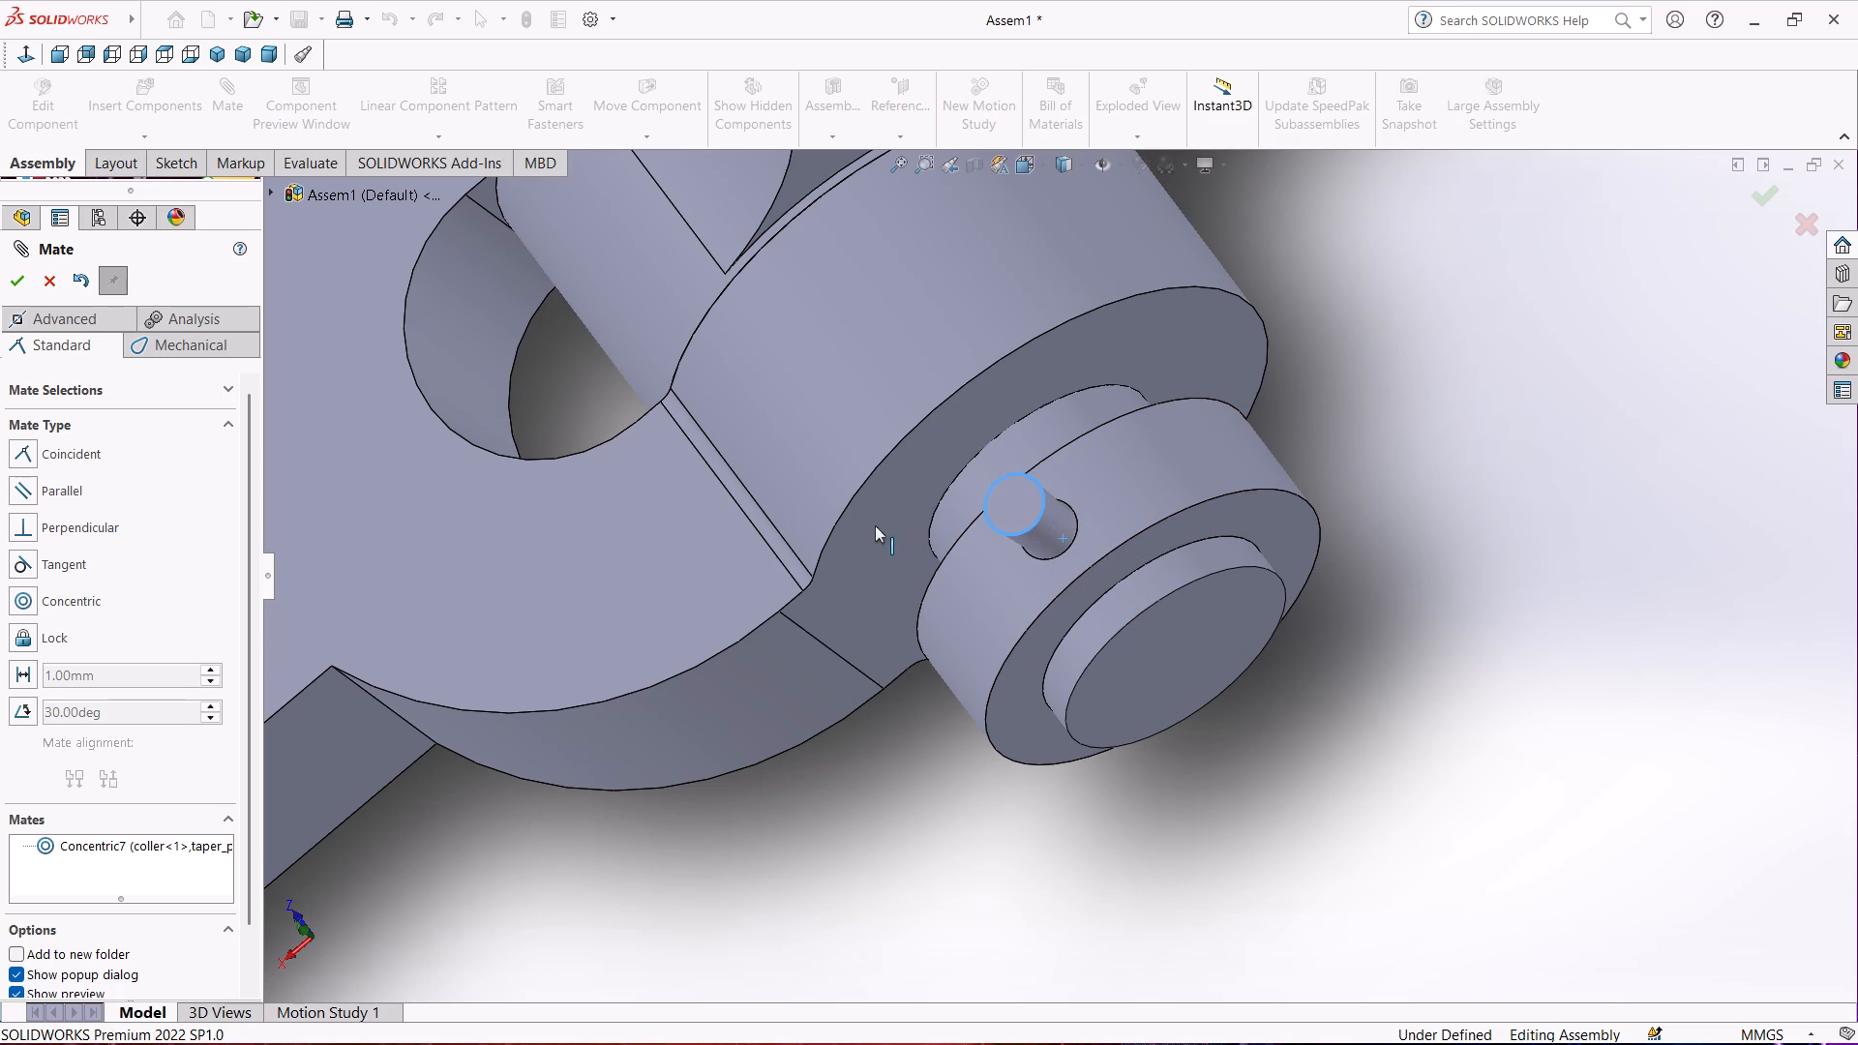
left_click_drag(875, 525, 786, 521)
middle_click_drag(857, 725, 752, 648)
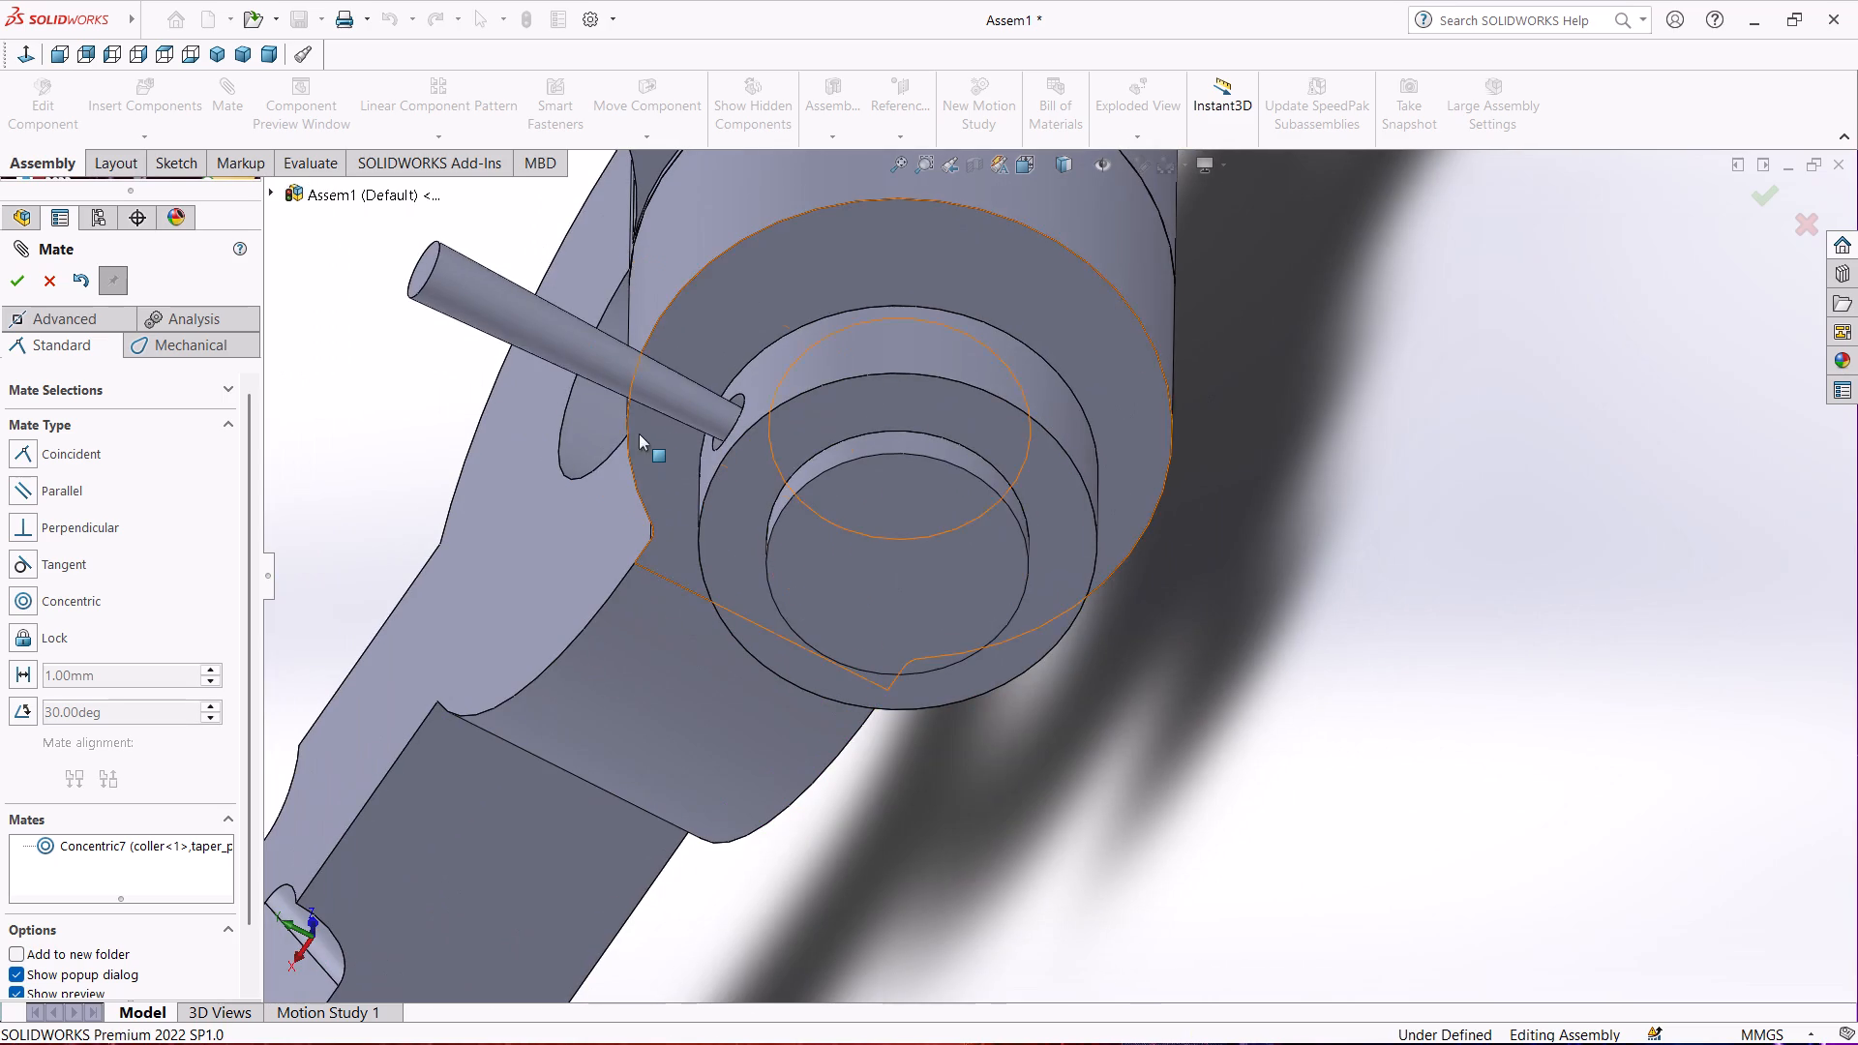
left_click_drag(574, 346, 877, 513)
Examine both ends of the taper pin where it passes through the collar.
middle_click_drag(904, 761, 835, 699)
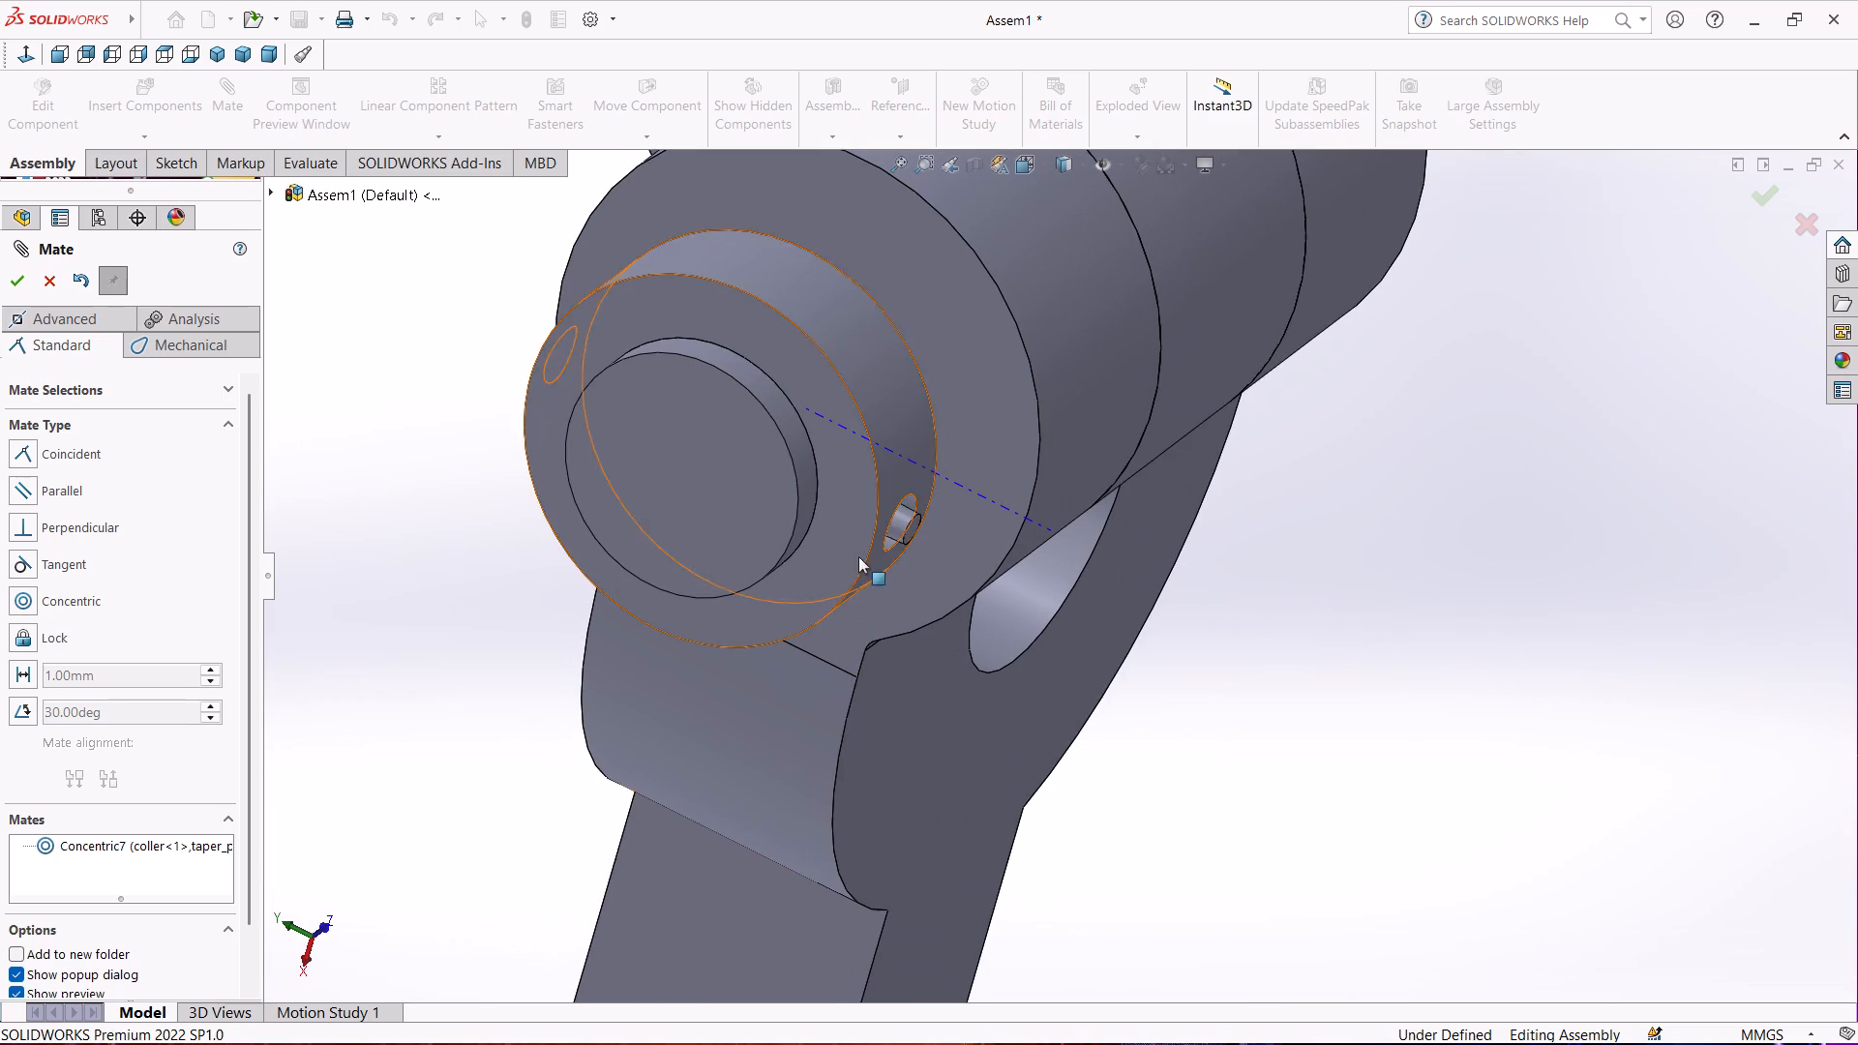
middle_click_drag(834, 570, 892, 654)
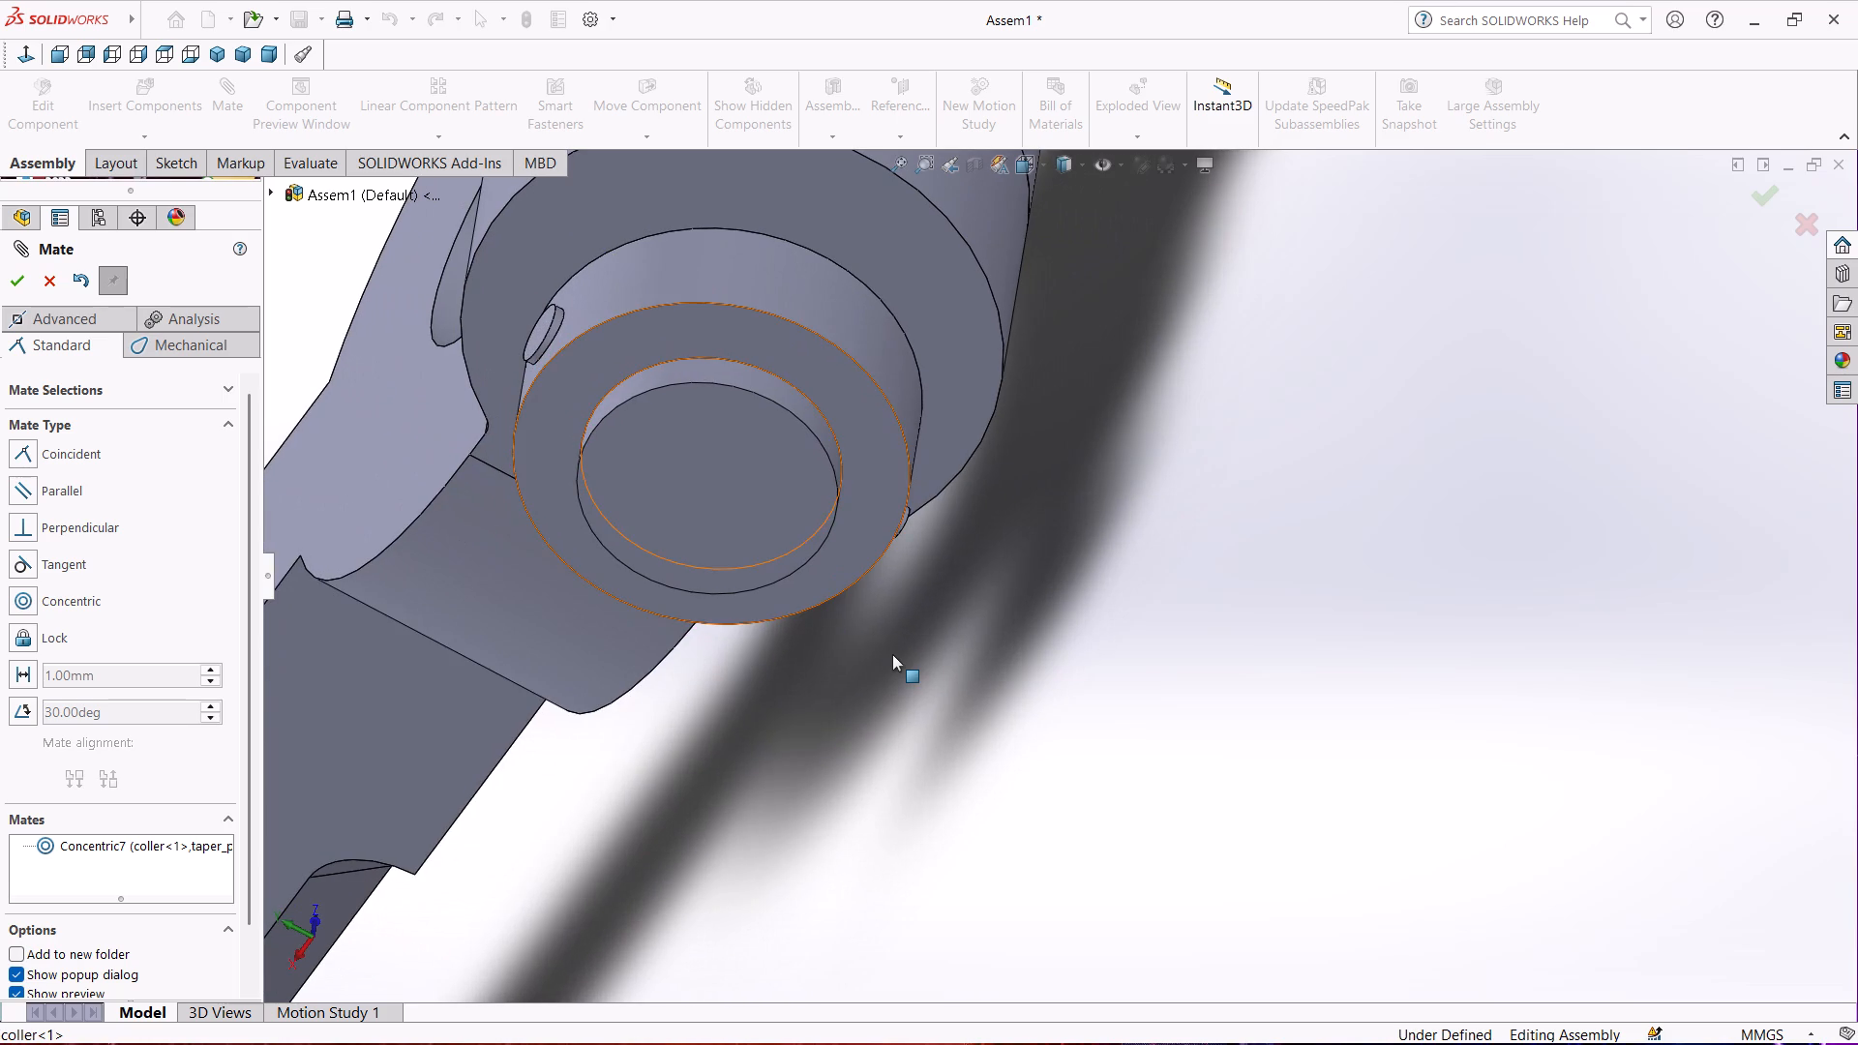
middle_click_drag(775, 552, 905, 657)
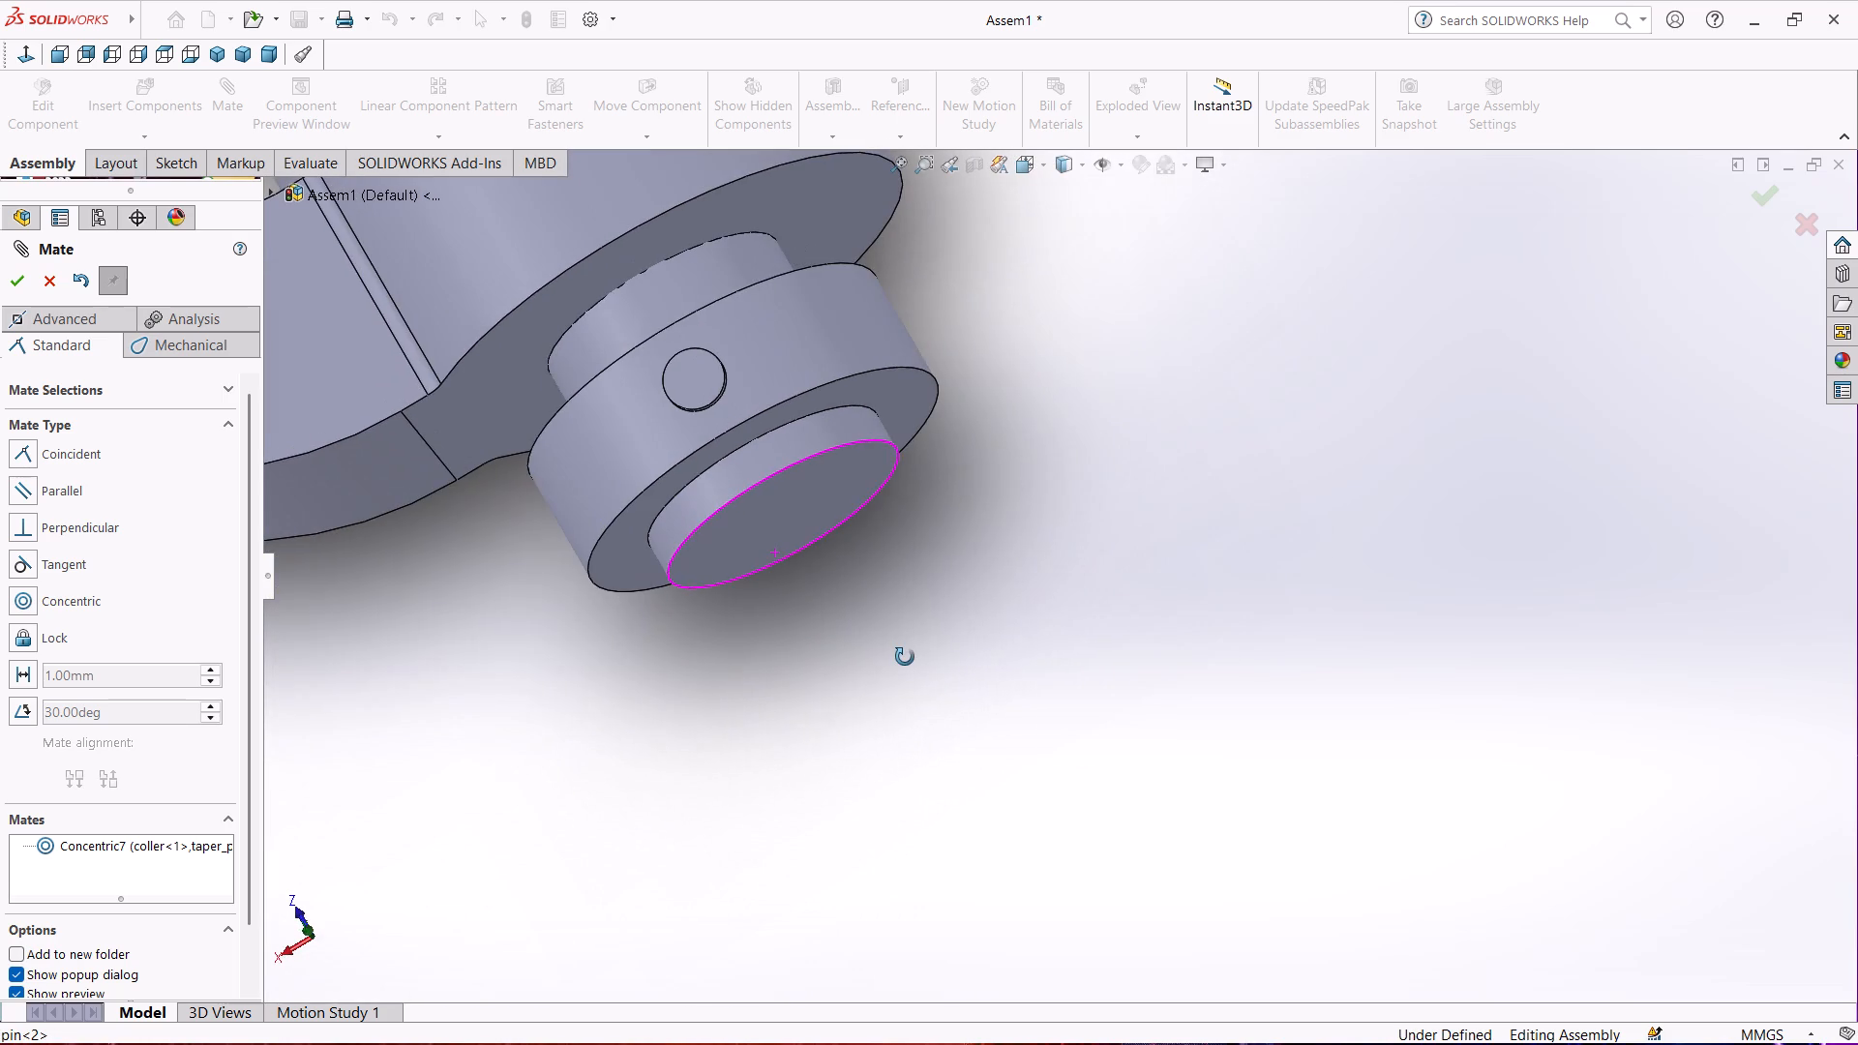
middle_click_drag(905, 657, 891, 637)
scroll(703, 373, "down", 5)
middle_click_drag(915, 450, 832, 420)
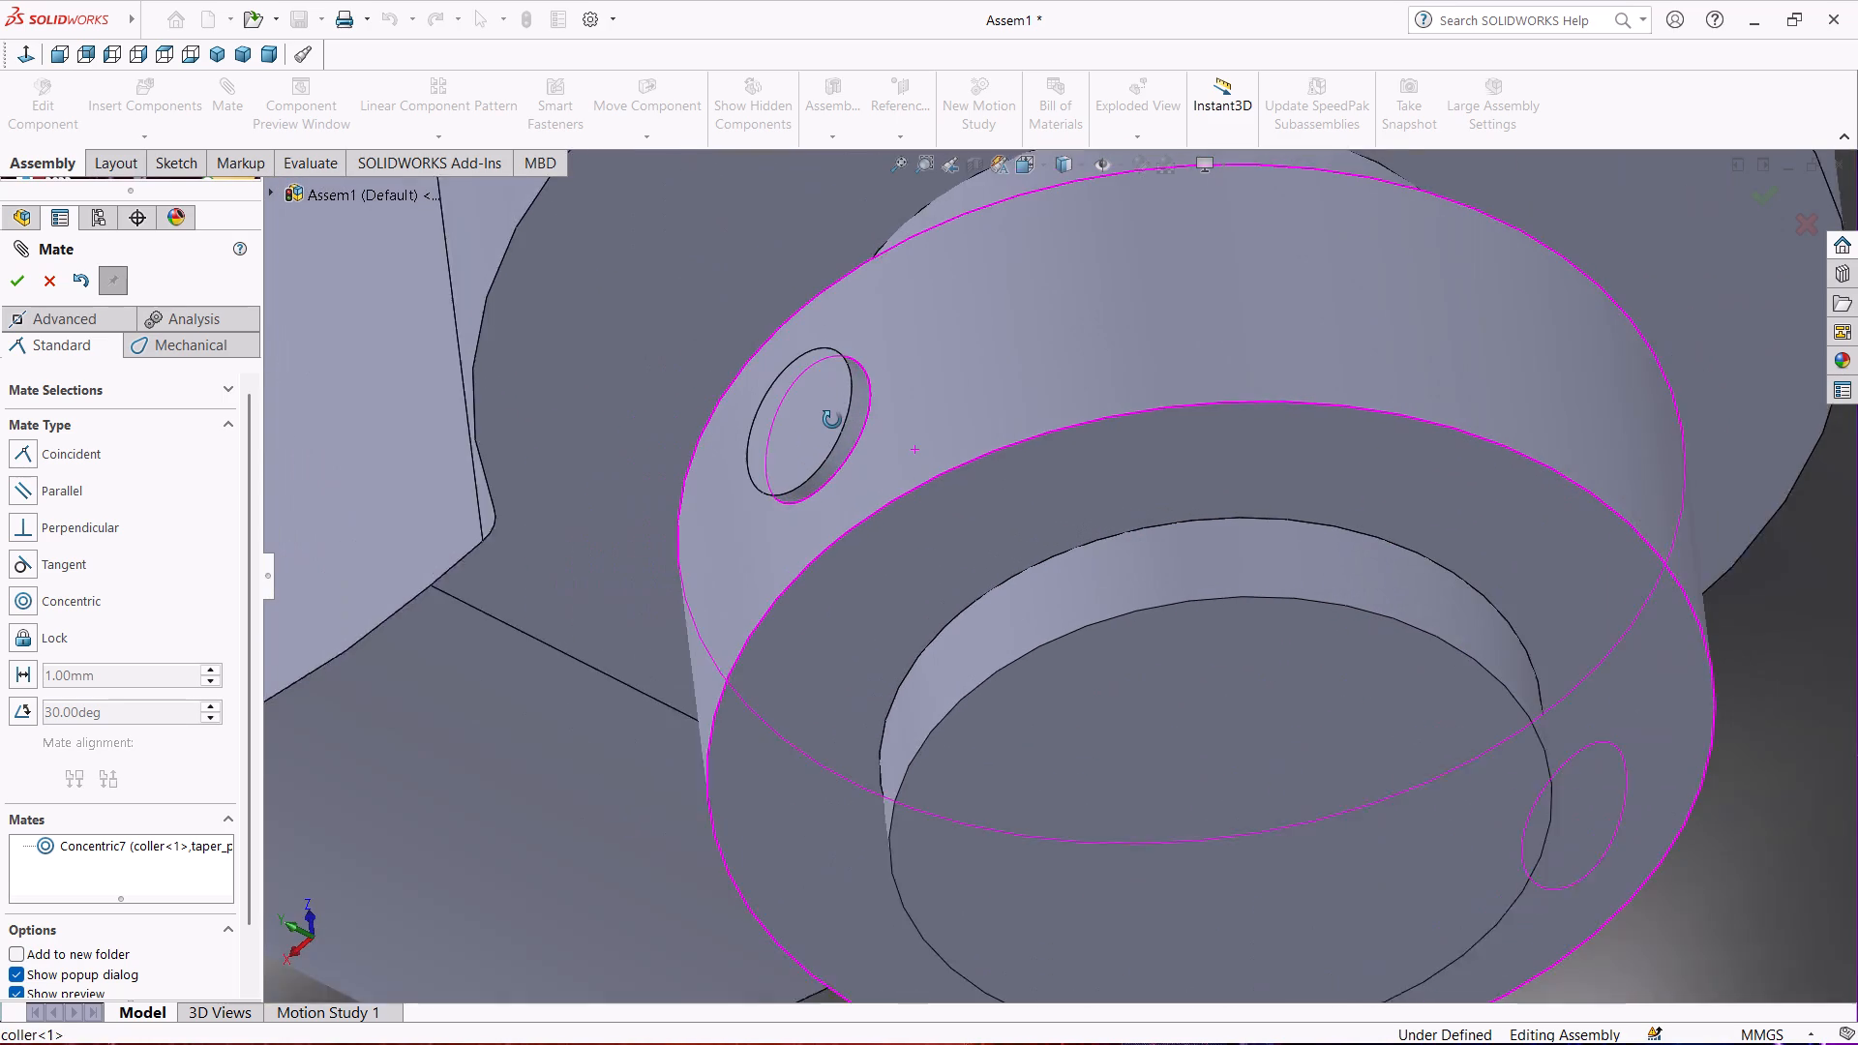
middle_click_drag(832, 420, 819, 427)
scroll(819, 430, "up", 2)
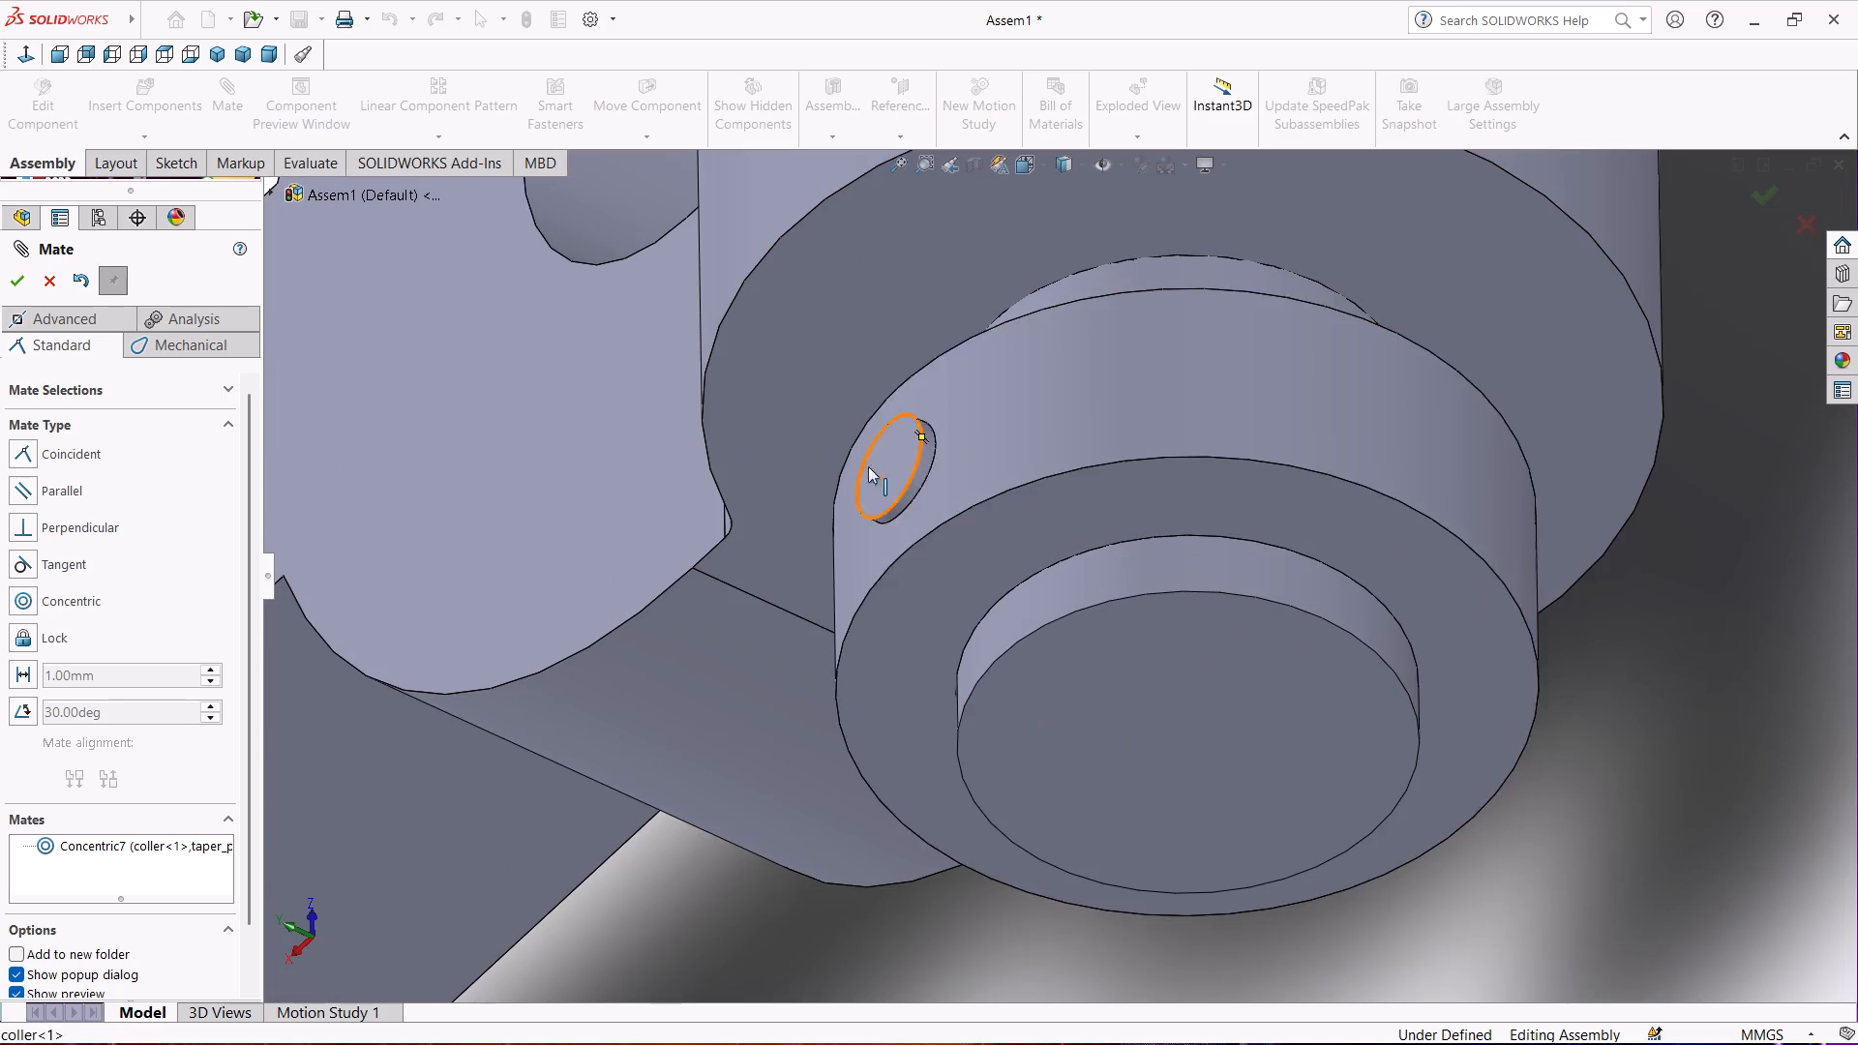
middle_click_drag(949, 471, 833, 503)
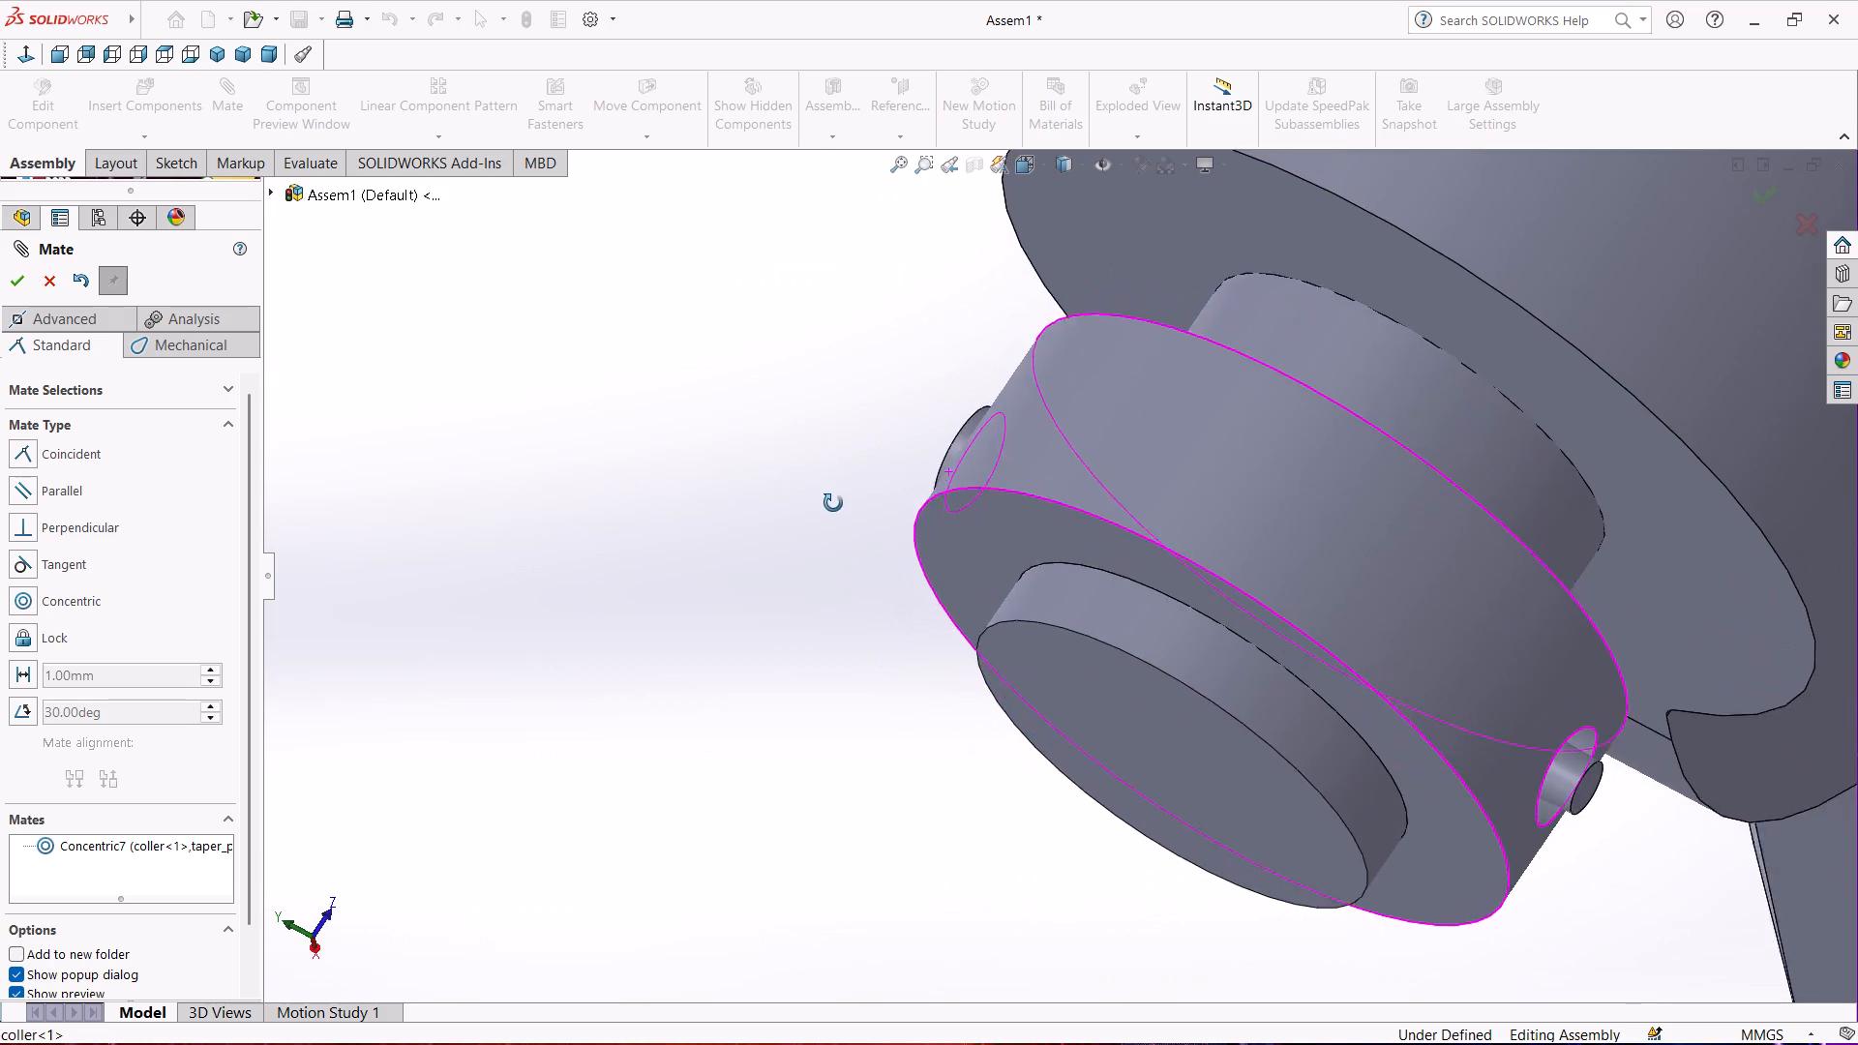
middle_click_drag(833, 503, 912, 558)
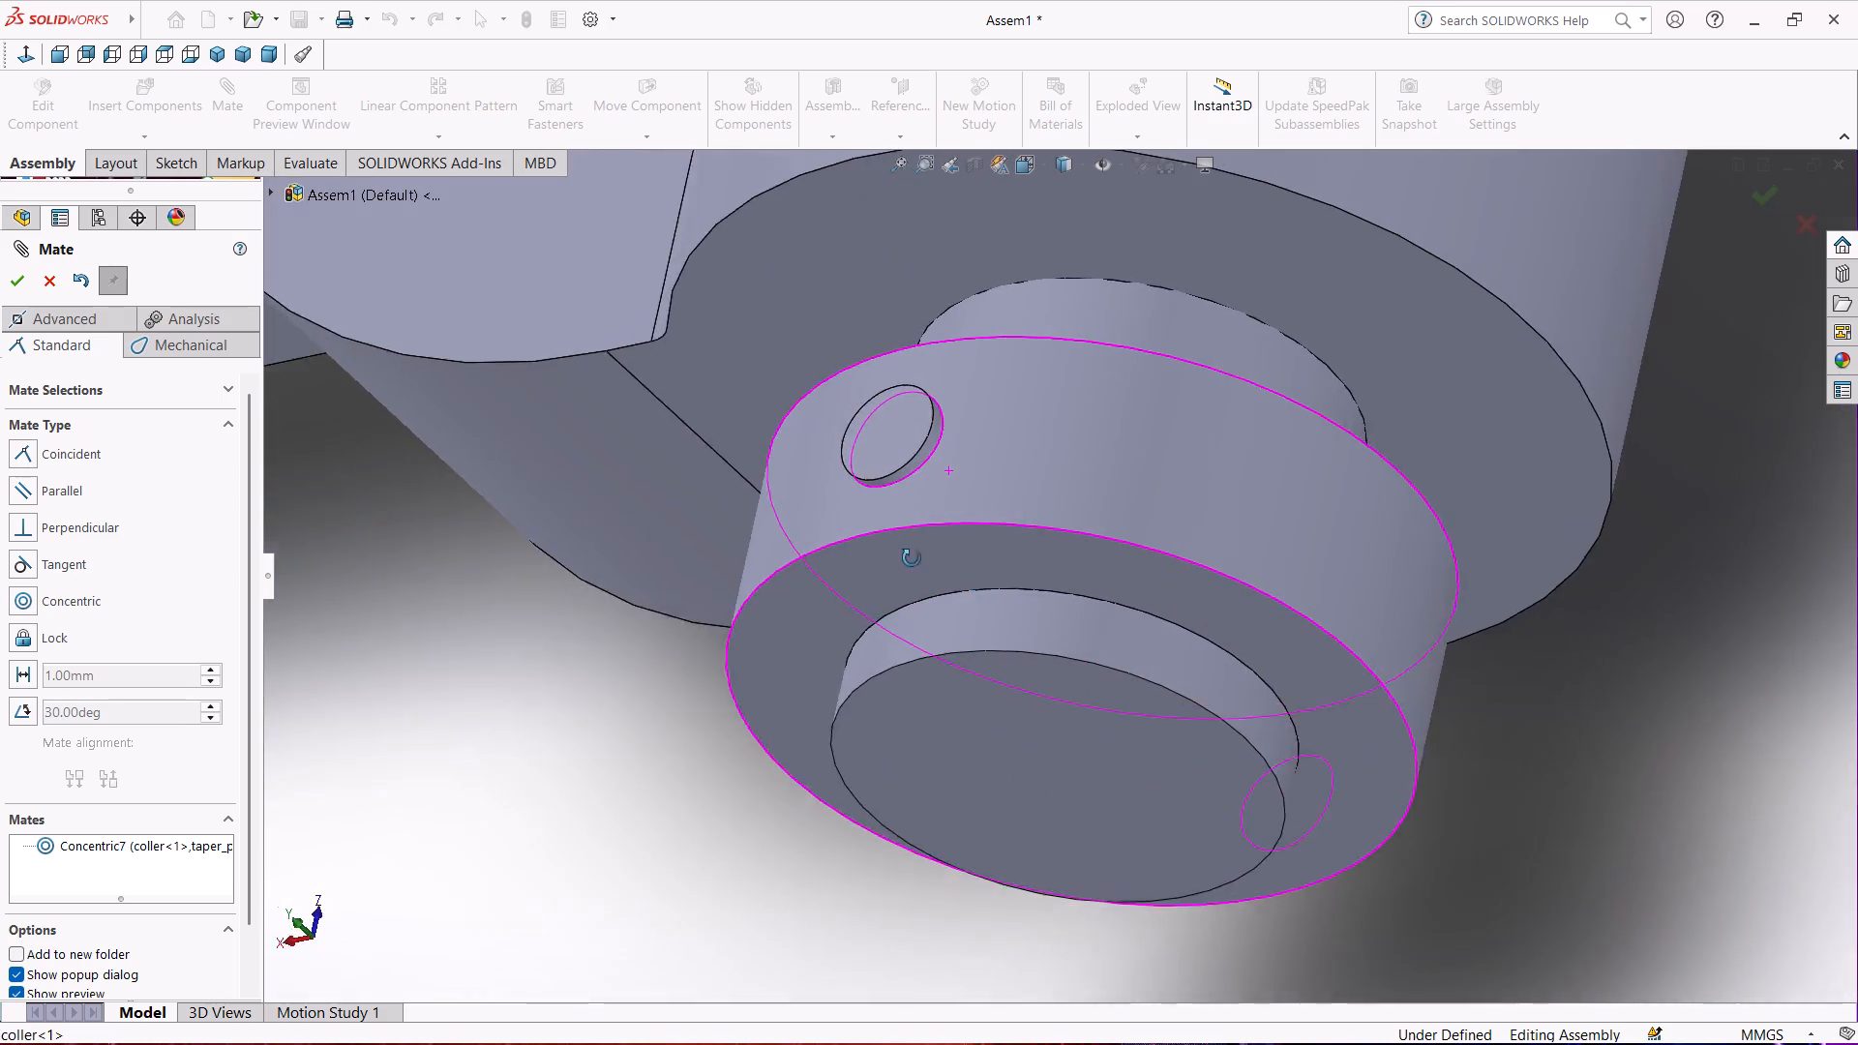
middle_click_drag(912, 558, 884, 458)
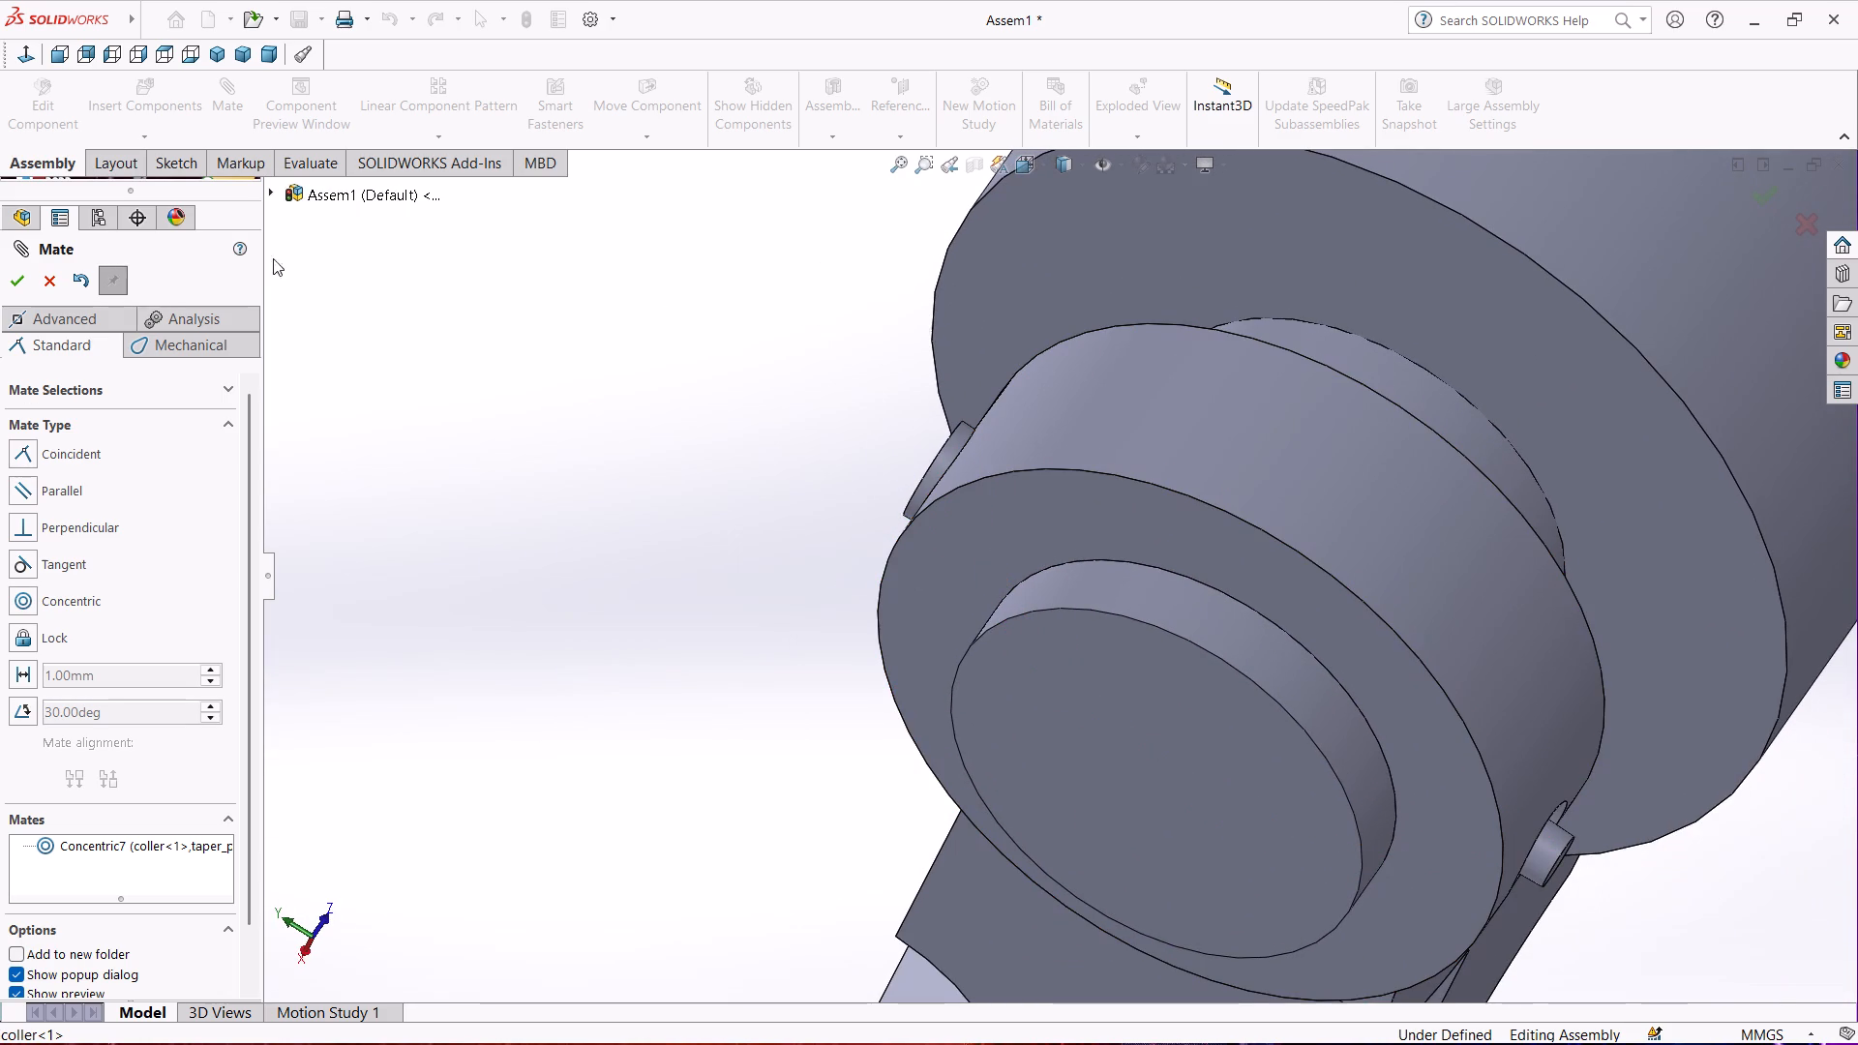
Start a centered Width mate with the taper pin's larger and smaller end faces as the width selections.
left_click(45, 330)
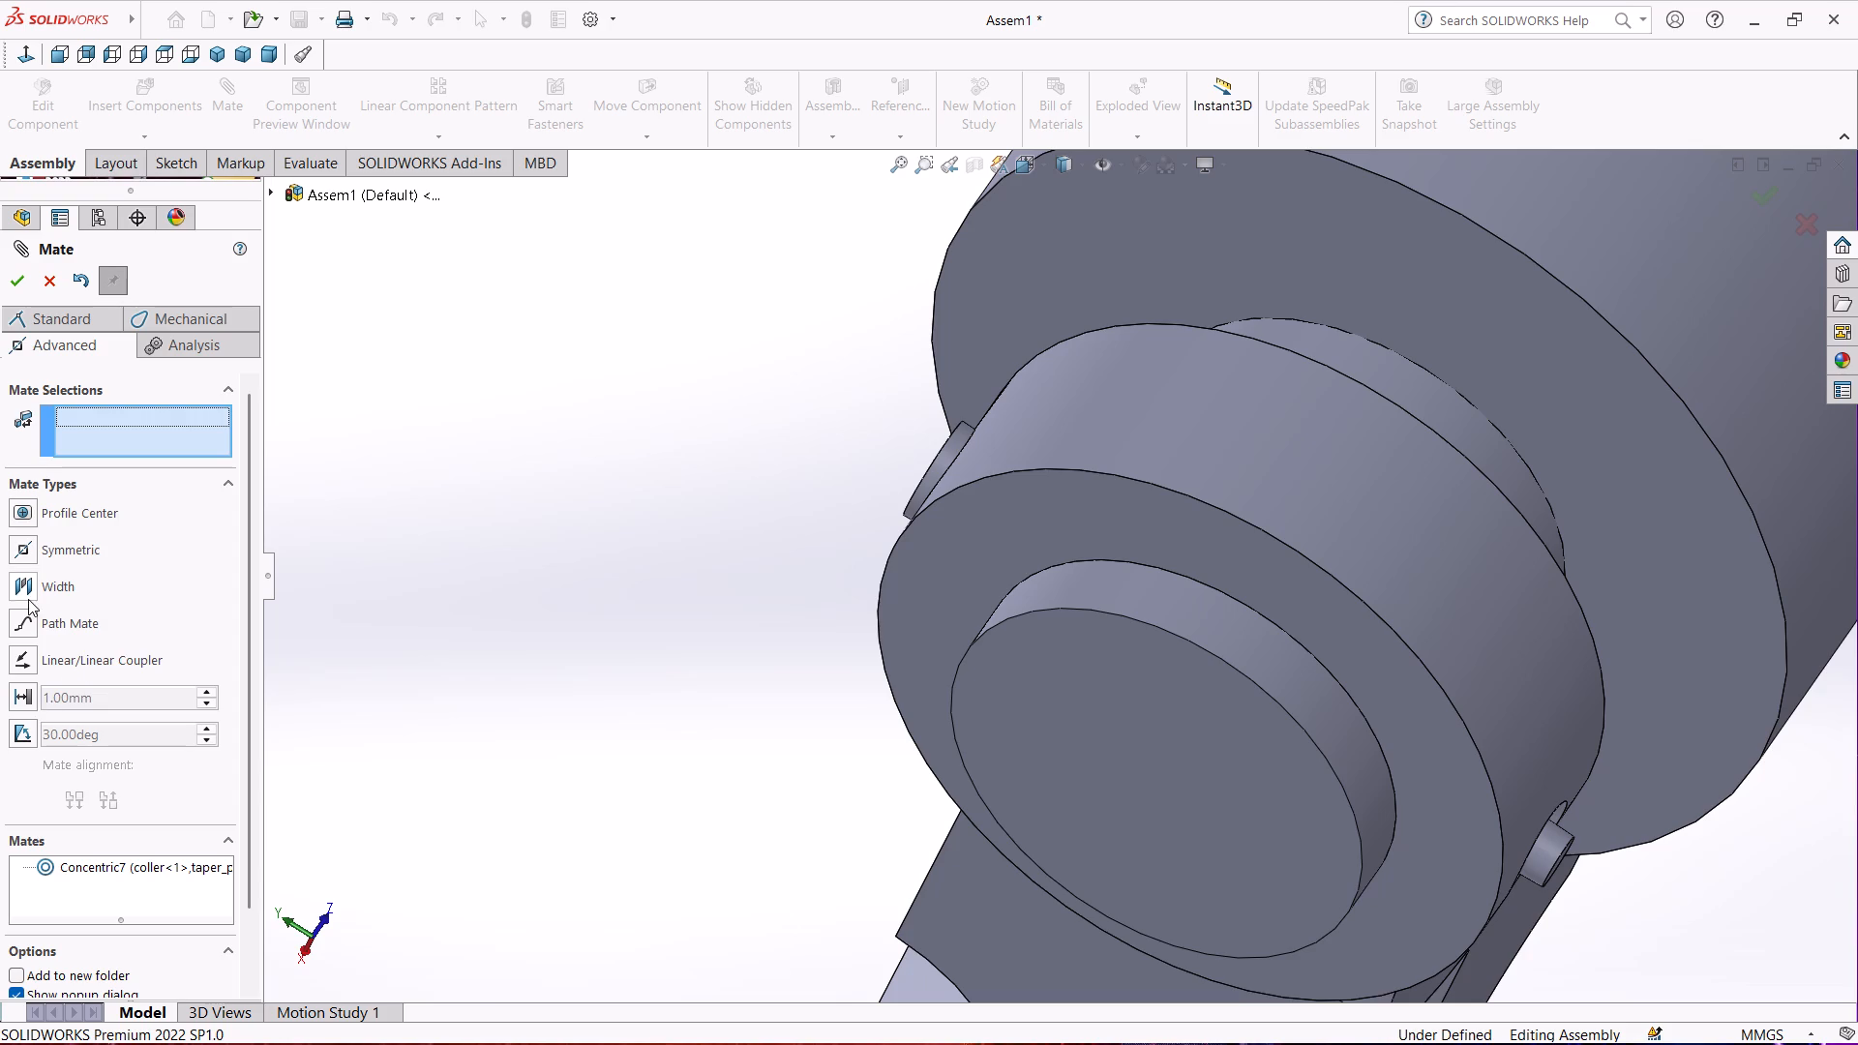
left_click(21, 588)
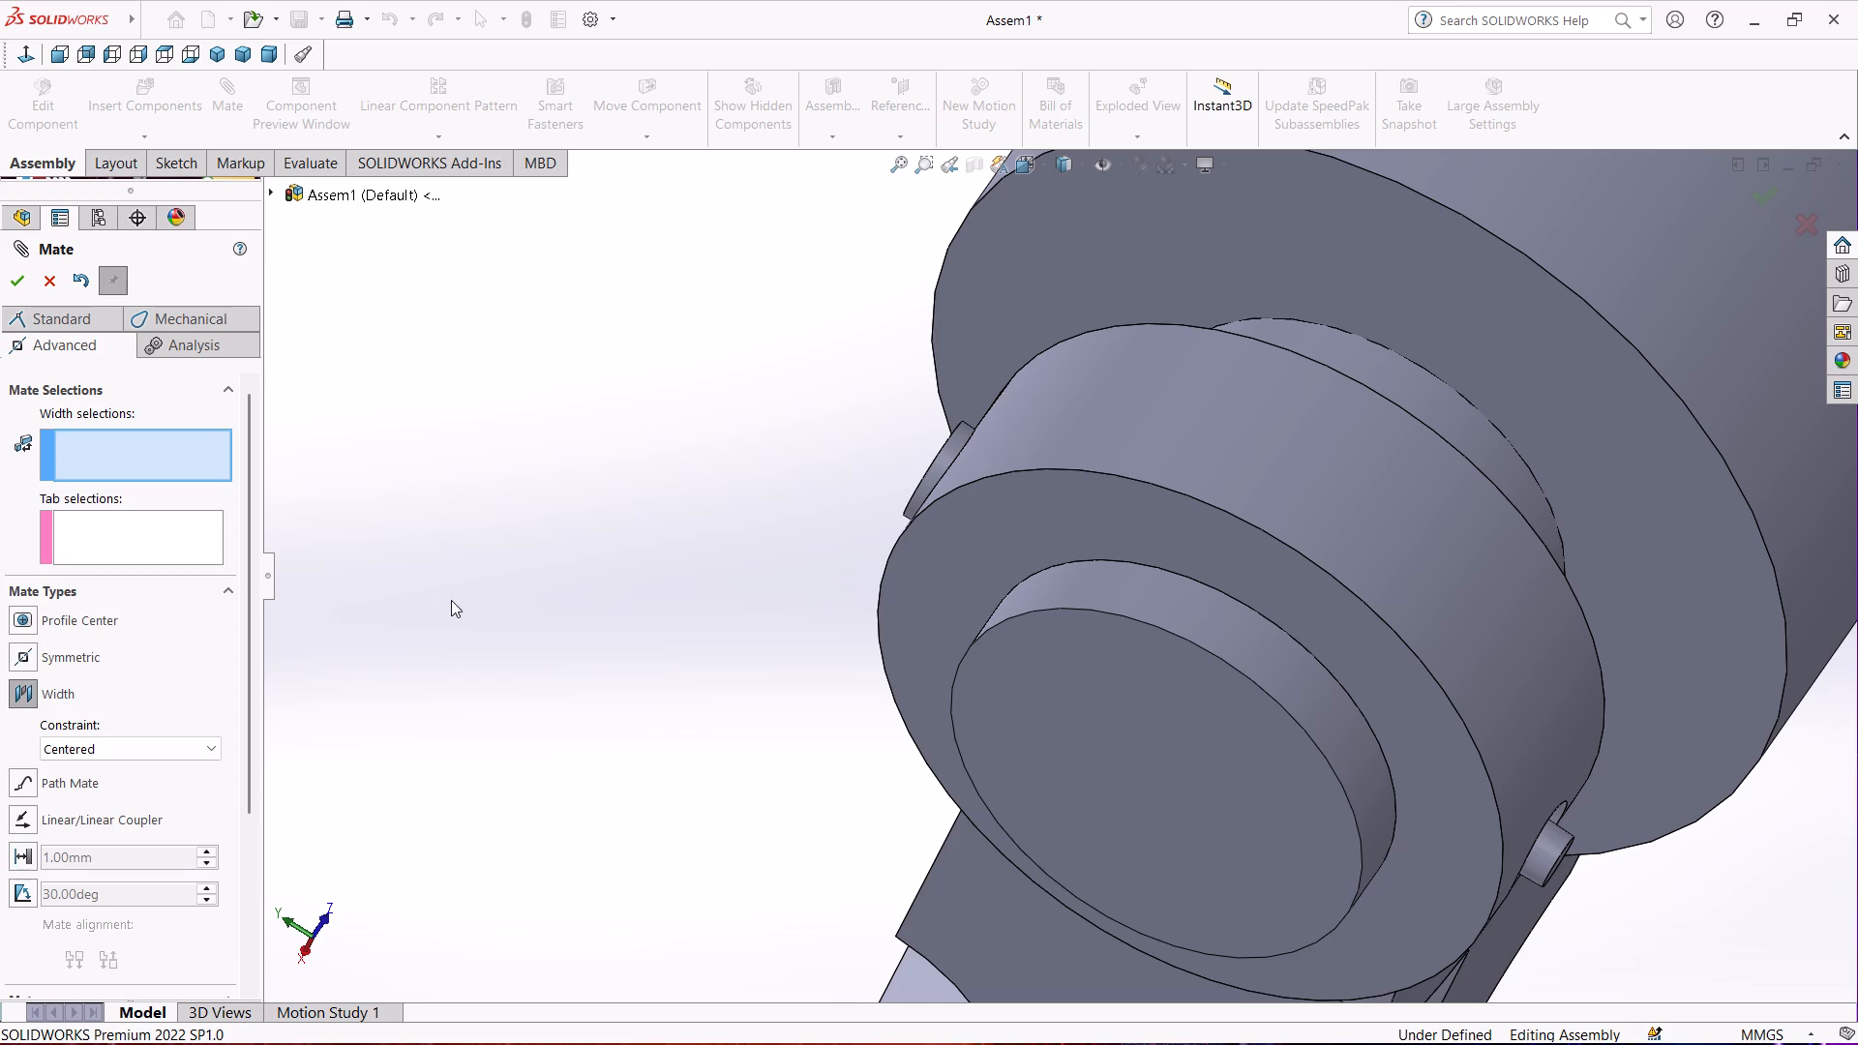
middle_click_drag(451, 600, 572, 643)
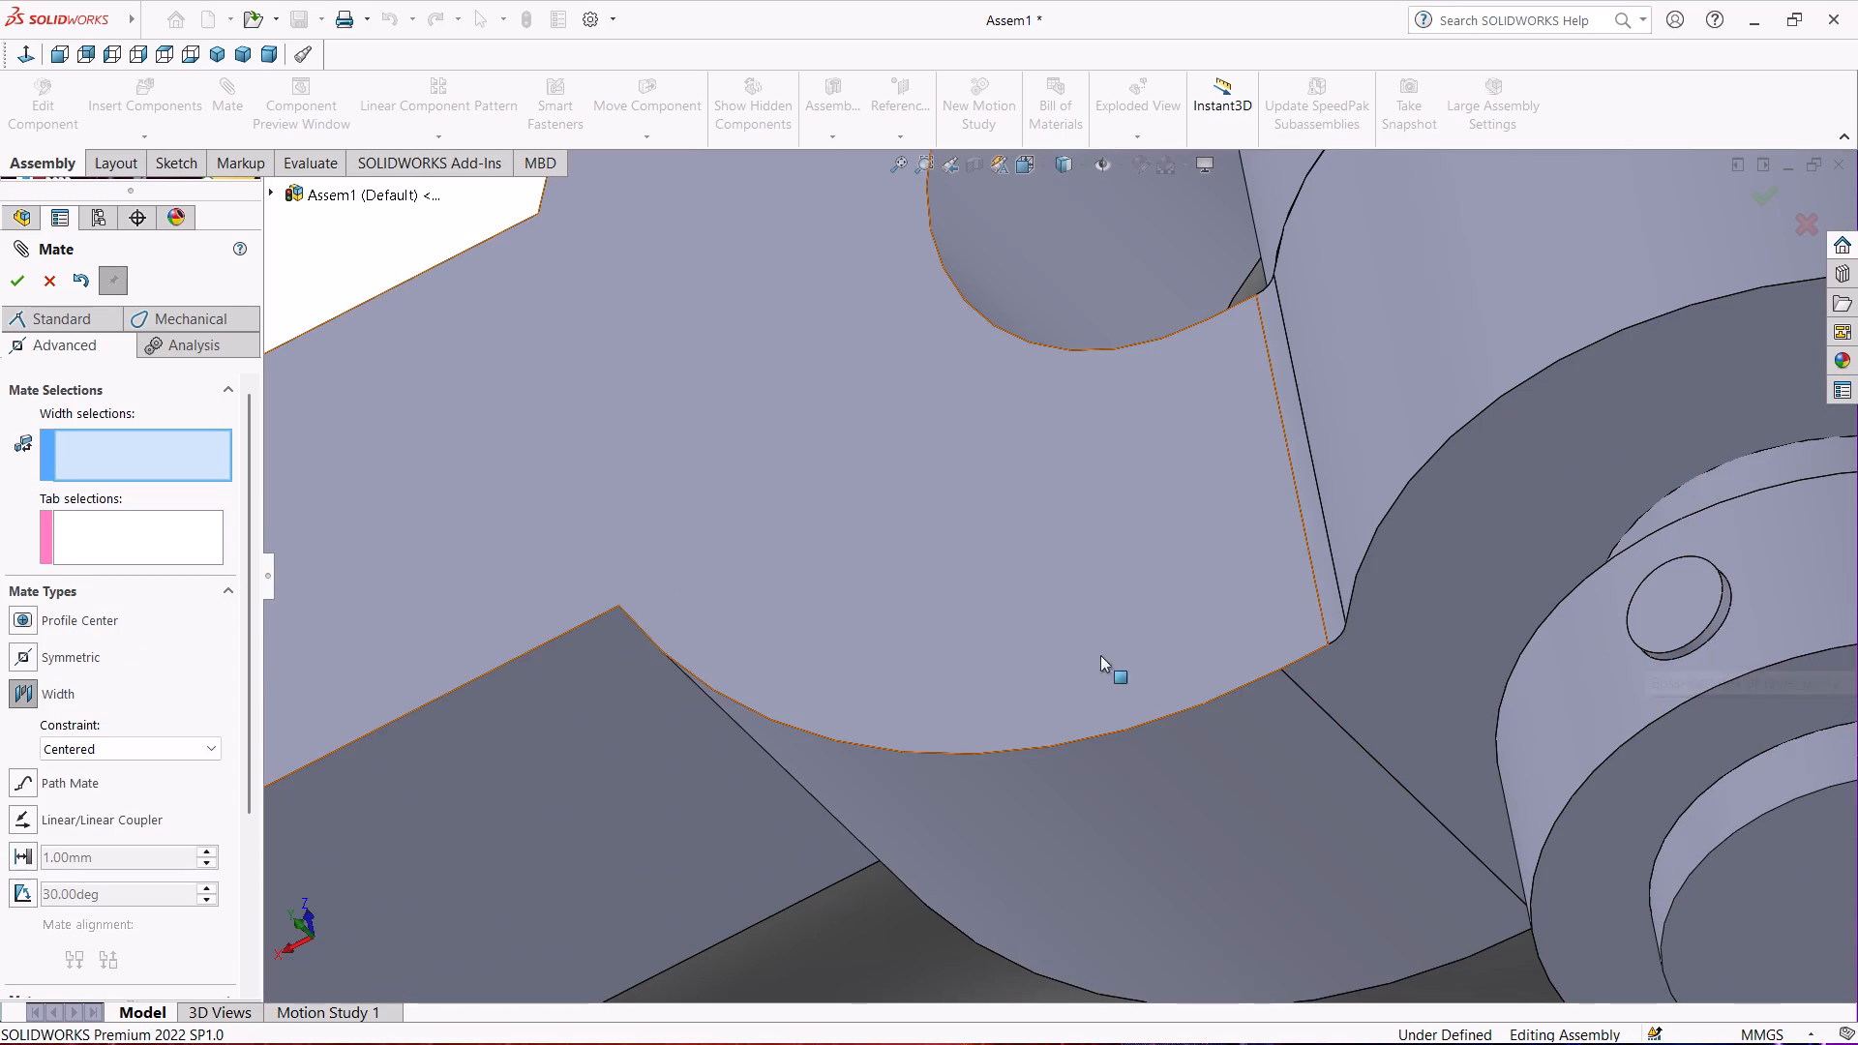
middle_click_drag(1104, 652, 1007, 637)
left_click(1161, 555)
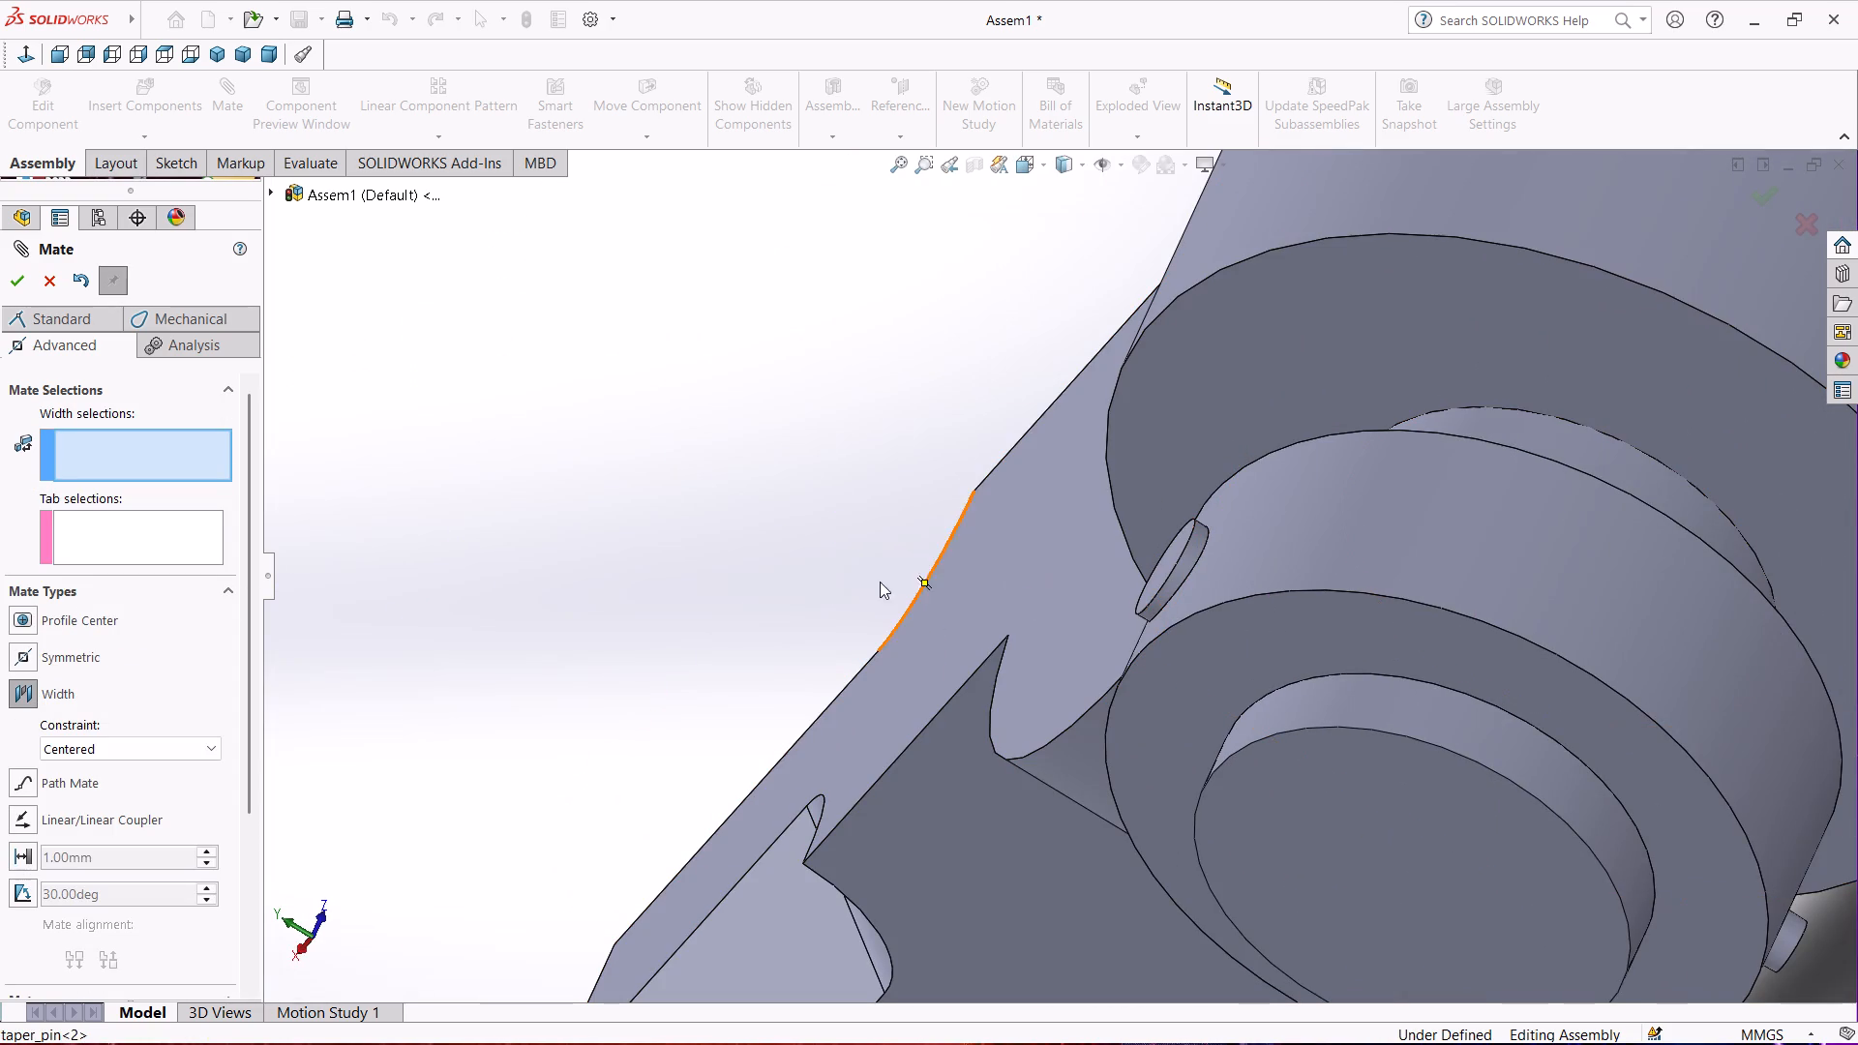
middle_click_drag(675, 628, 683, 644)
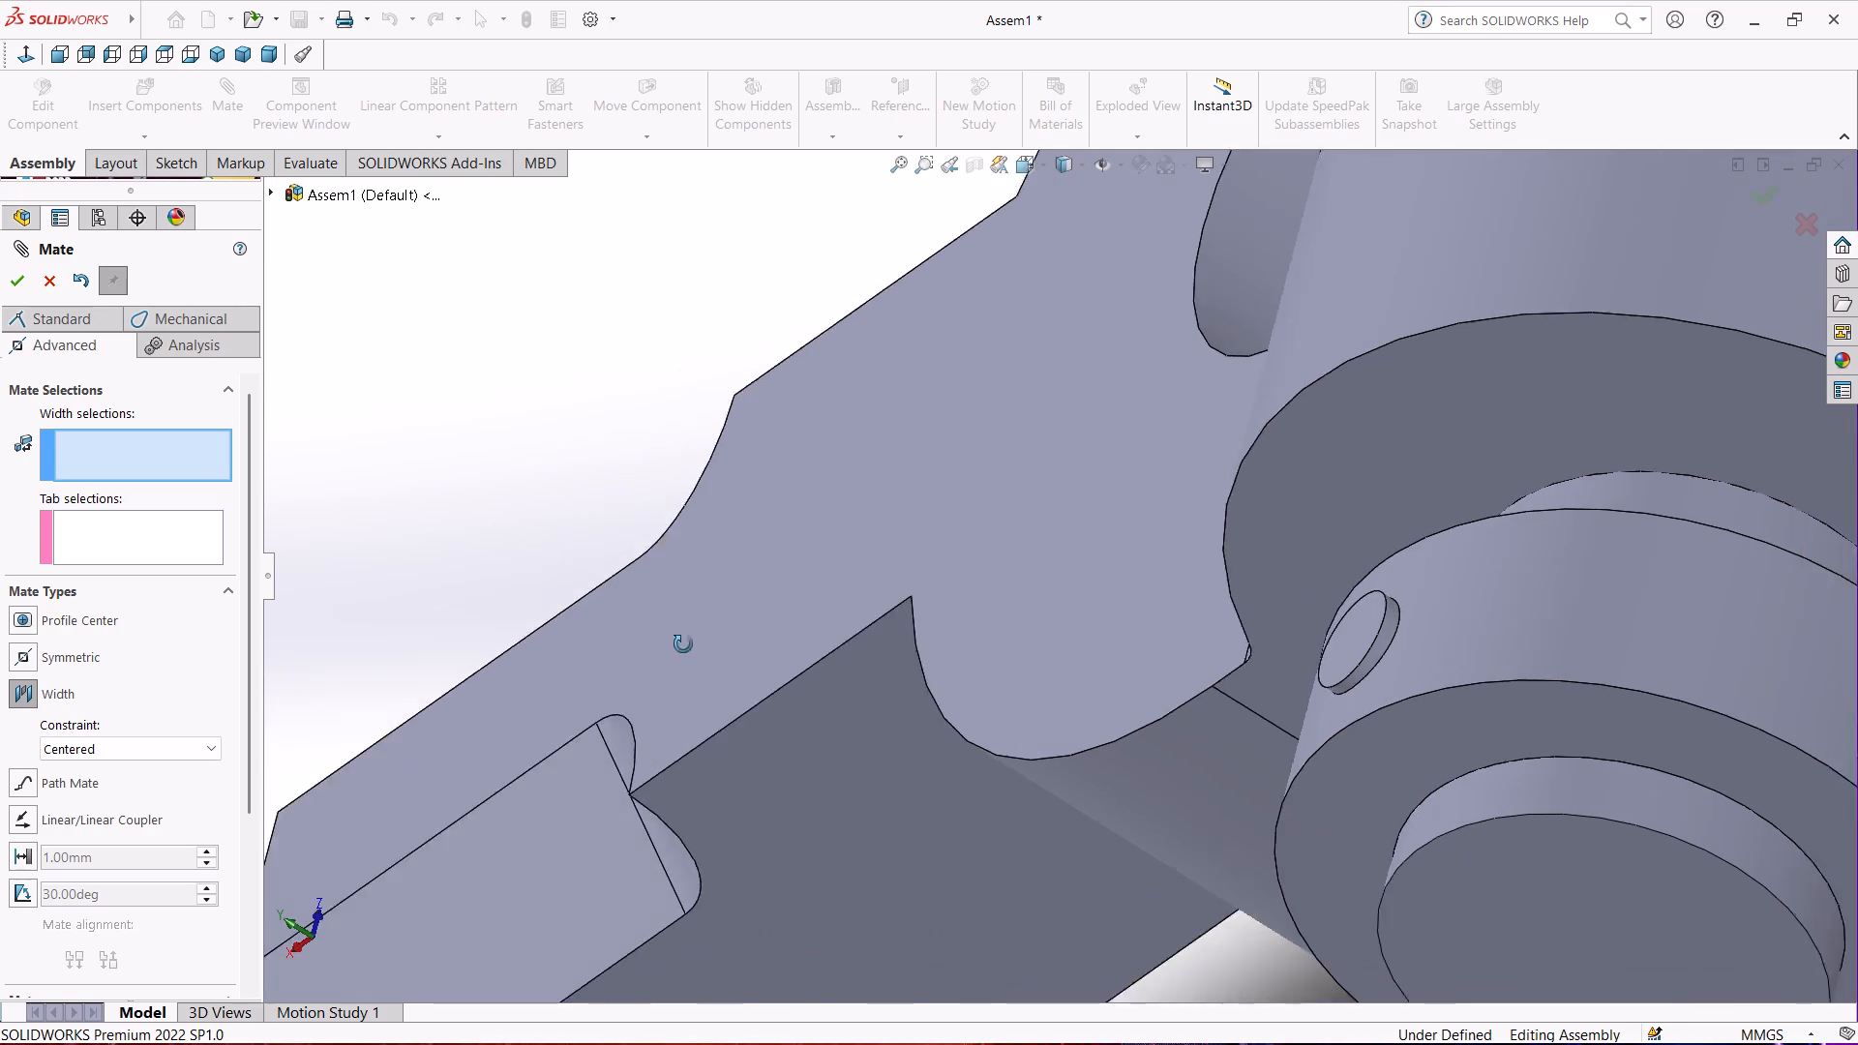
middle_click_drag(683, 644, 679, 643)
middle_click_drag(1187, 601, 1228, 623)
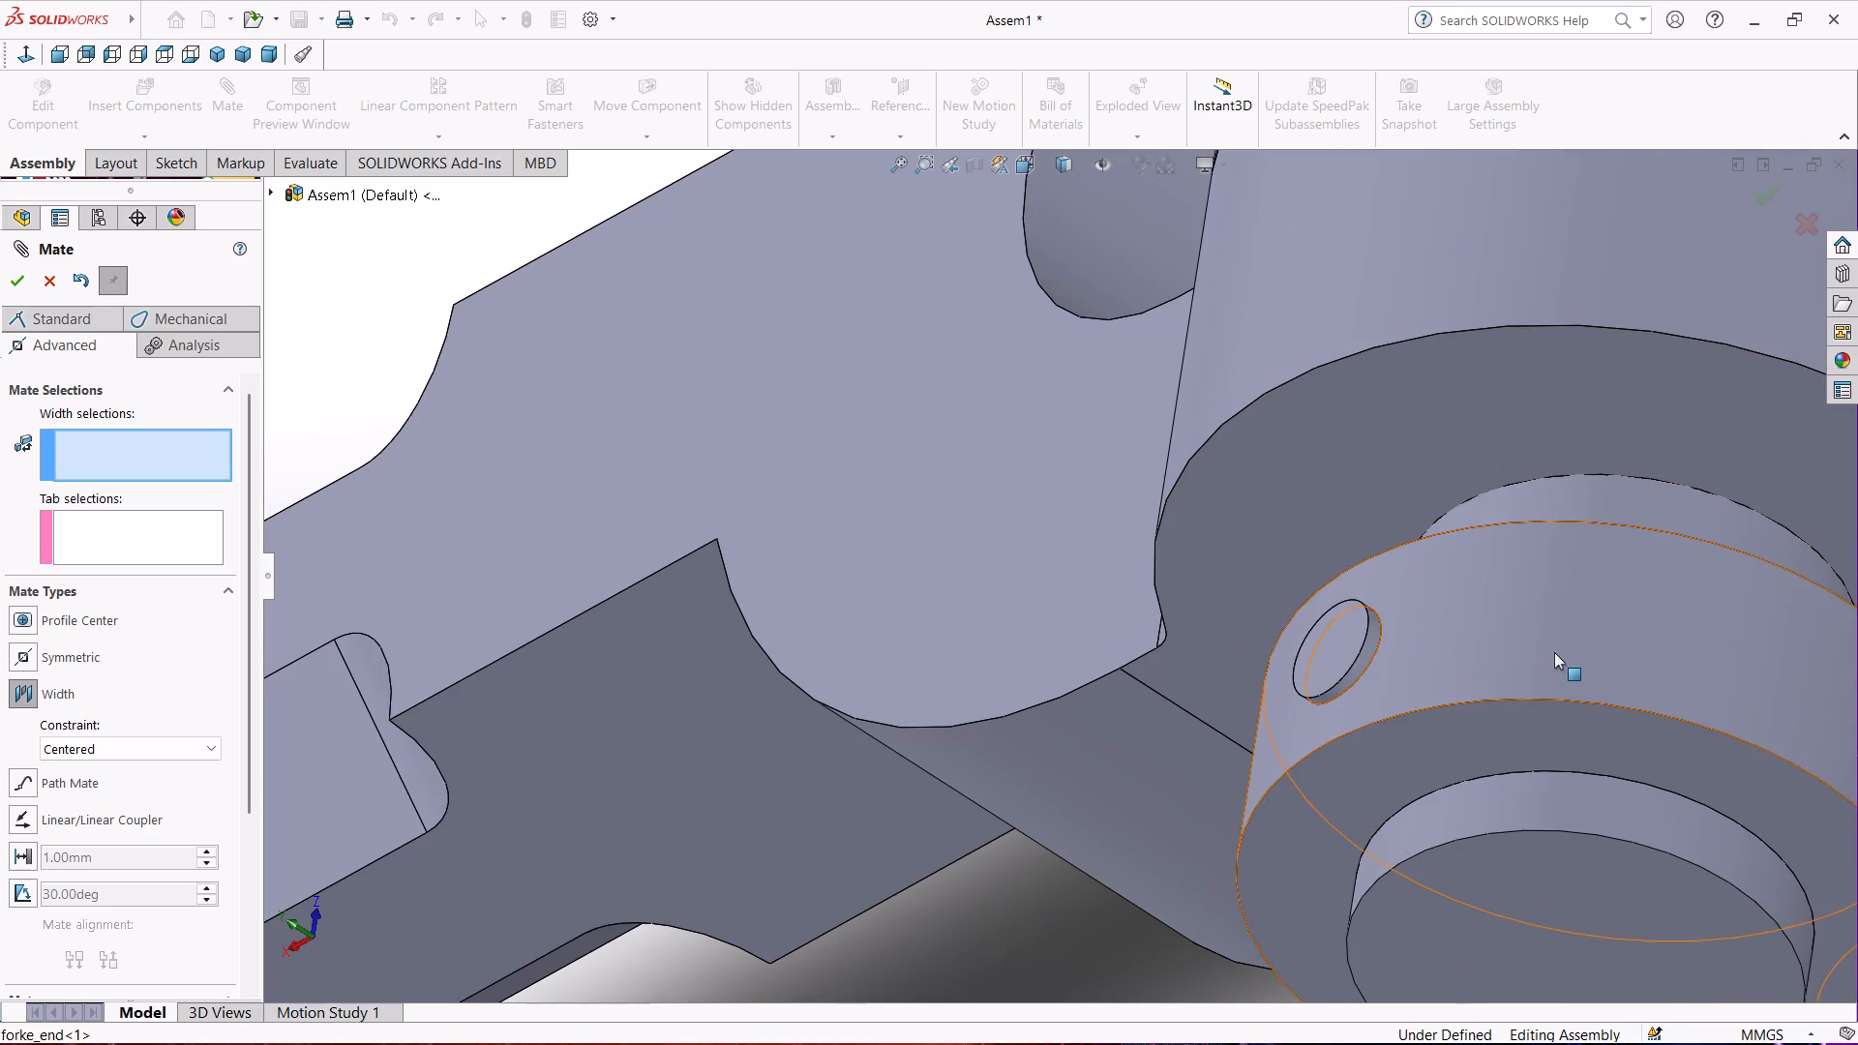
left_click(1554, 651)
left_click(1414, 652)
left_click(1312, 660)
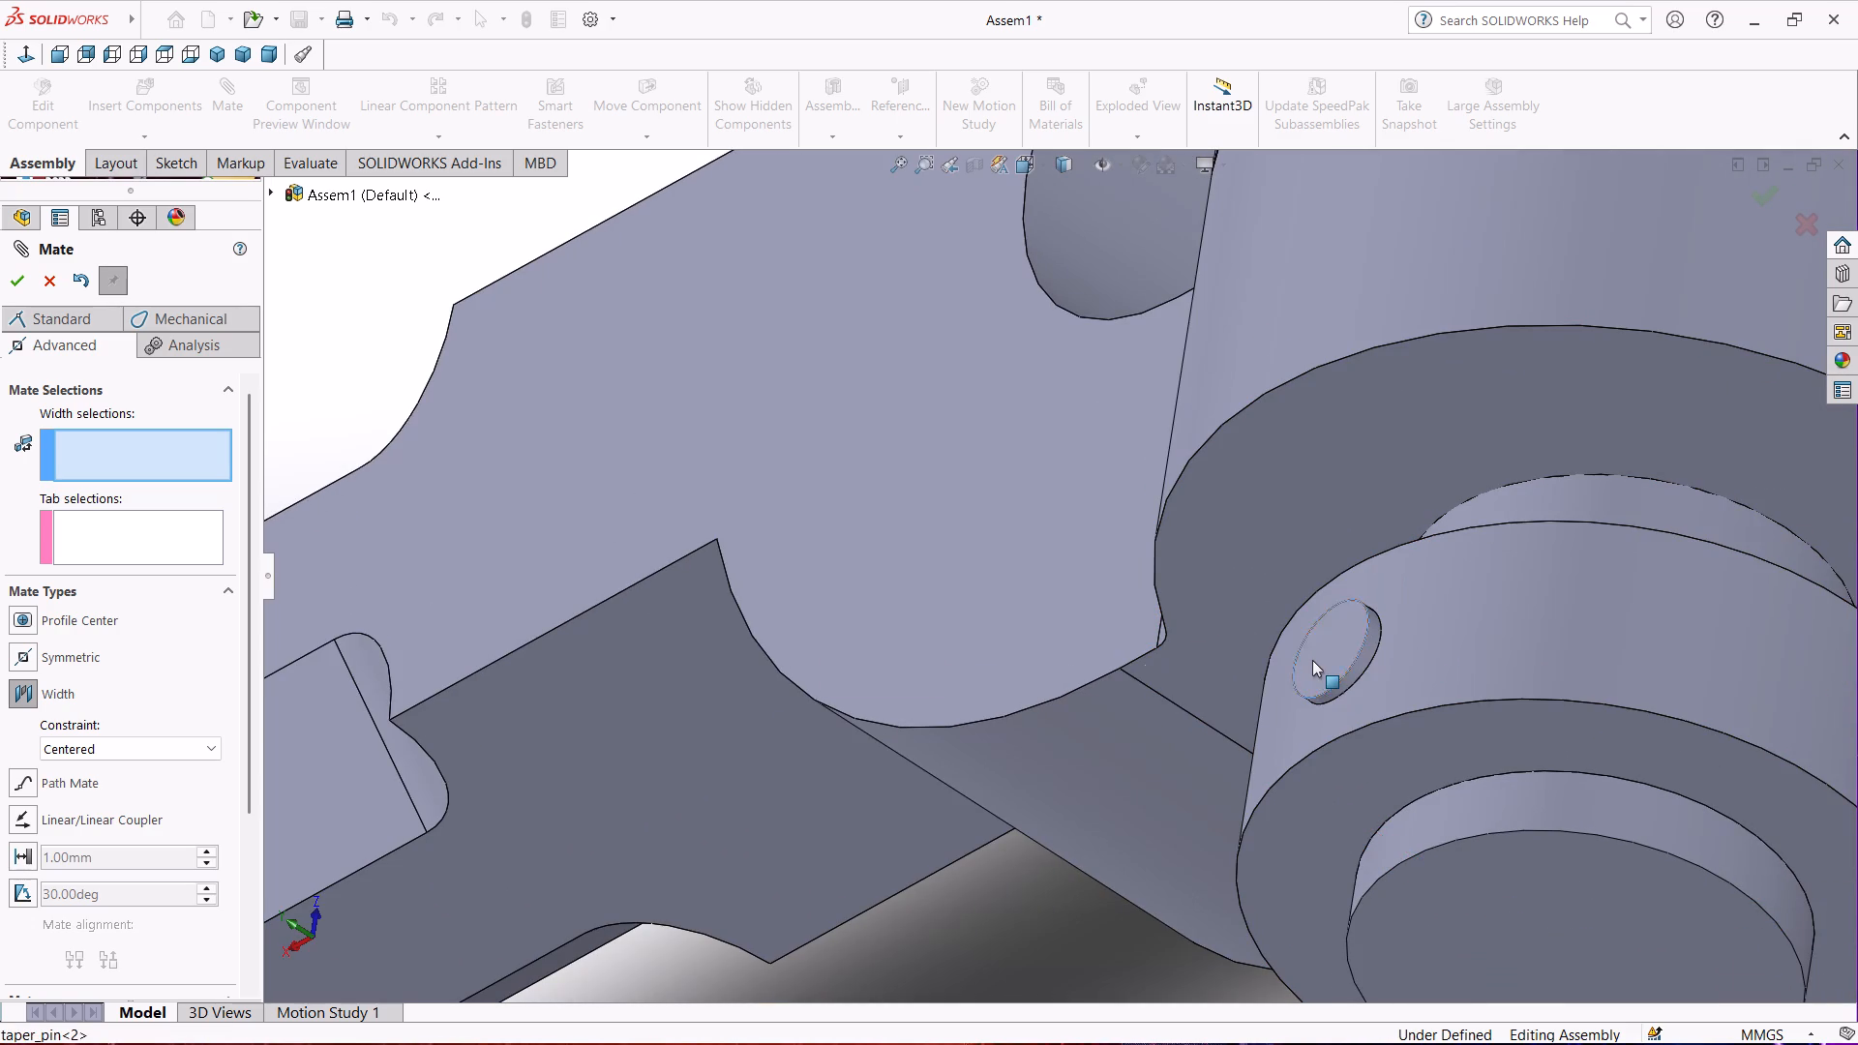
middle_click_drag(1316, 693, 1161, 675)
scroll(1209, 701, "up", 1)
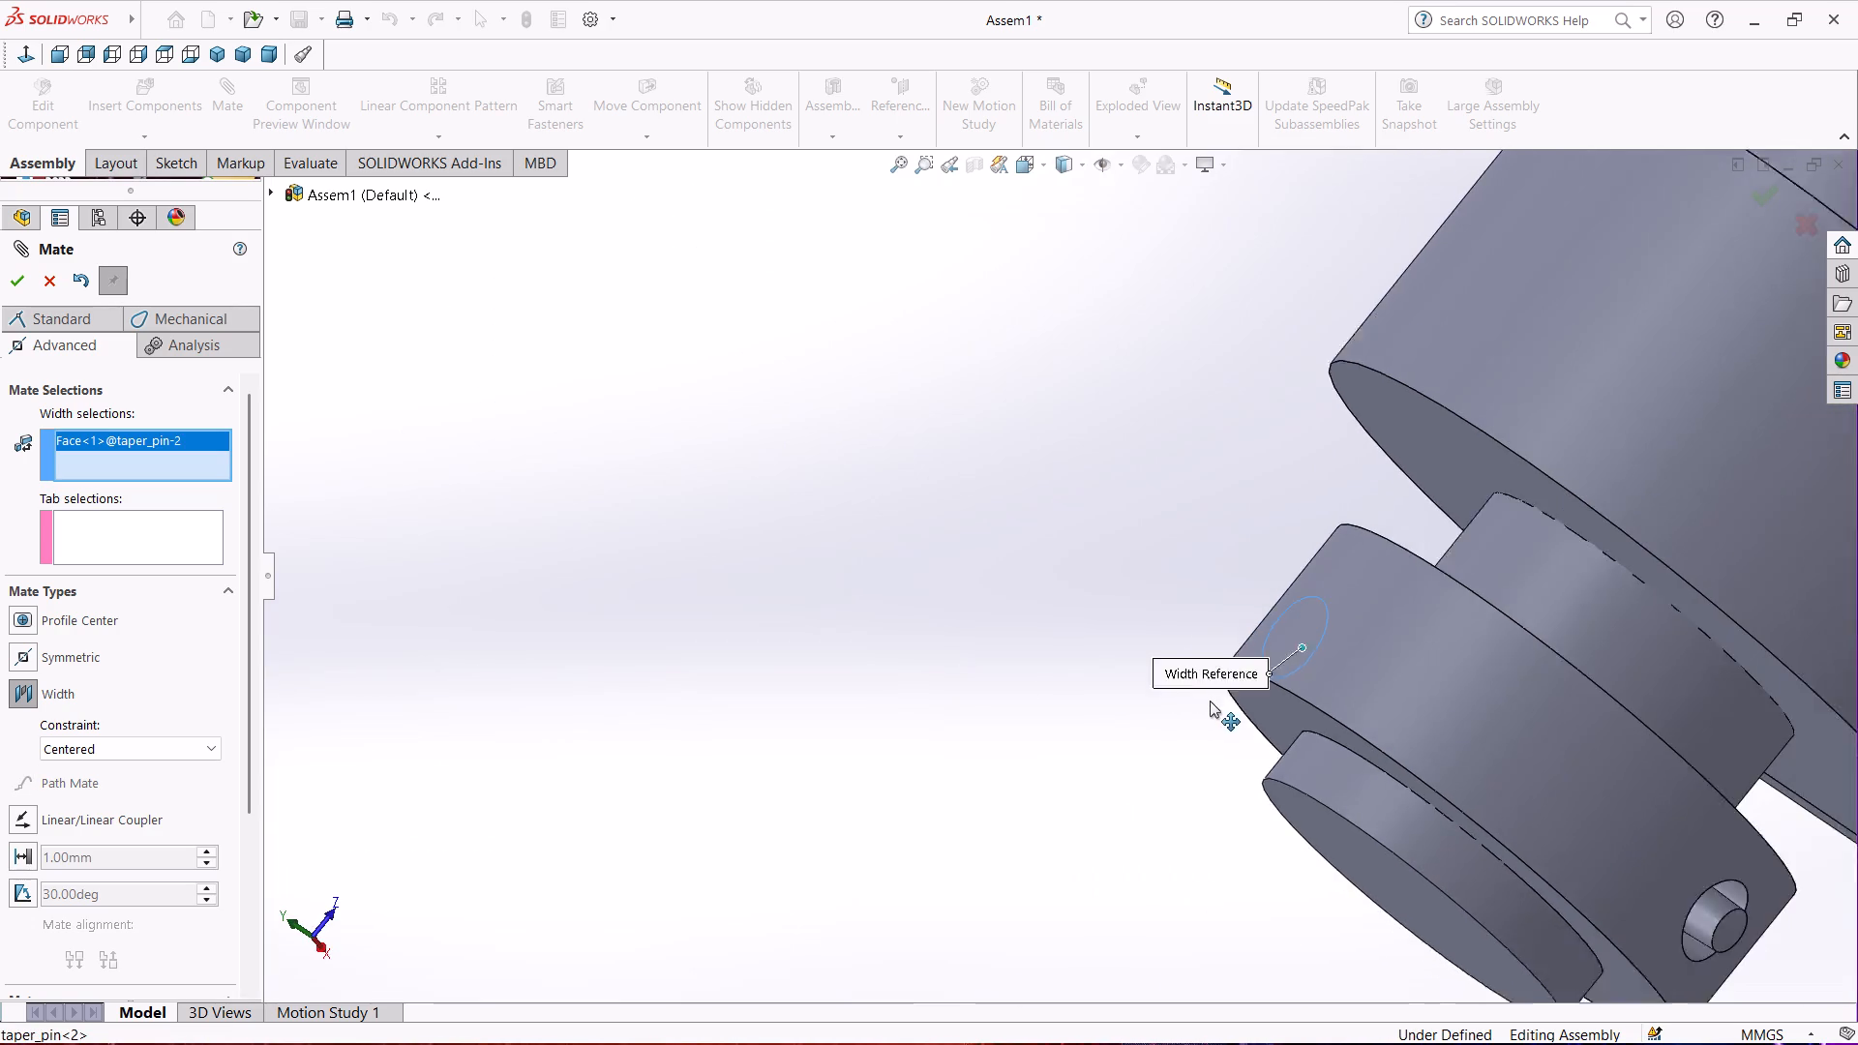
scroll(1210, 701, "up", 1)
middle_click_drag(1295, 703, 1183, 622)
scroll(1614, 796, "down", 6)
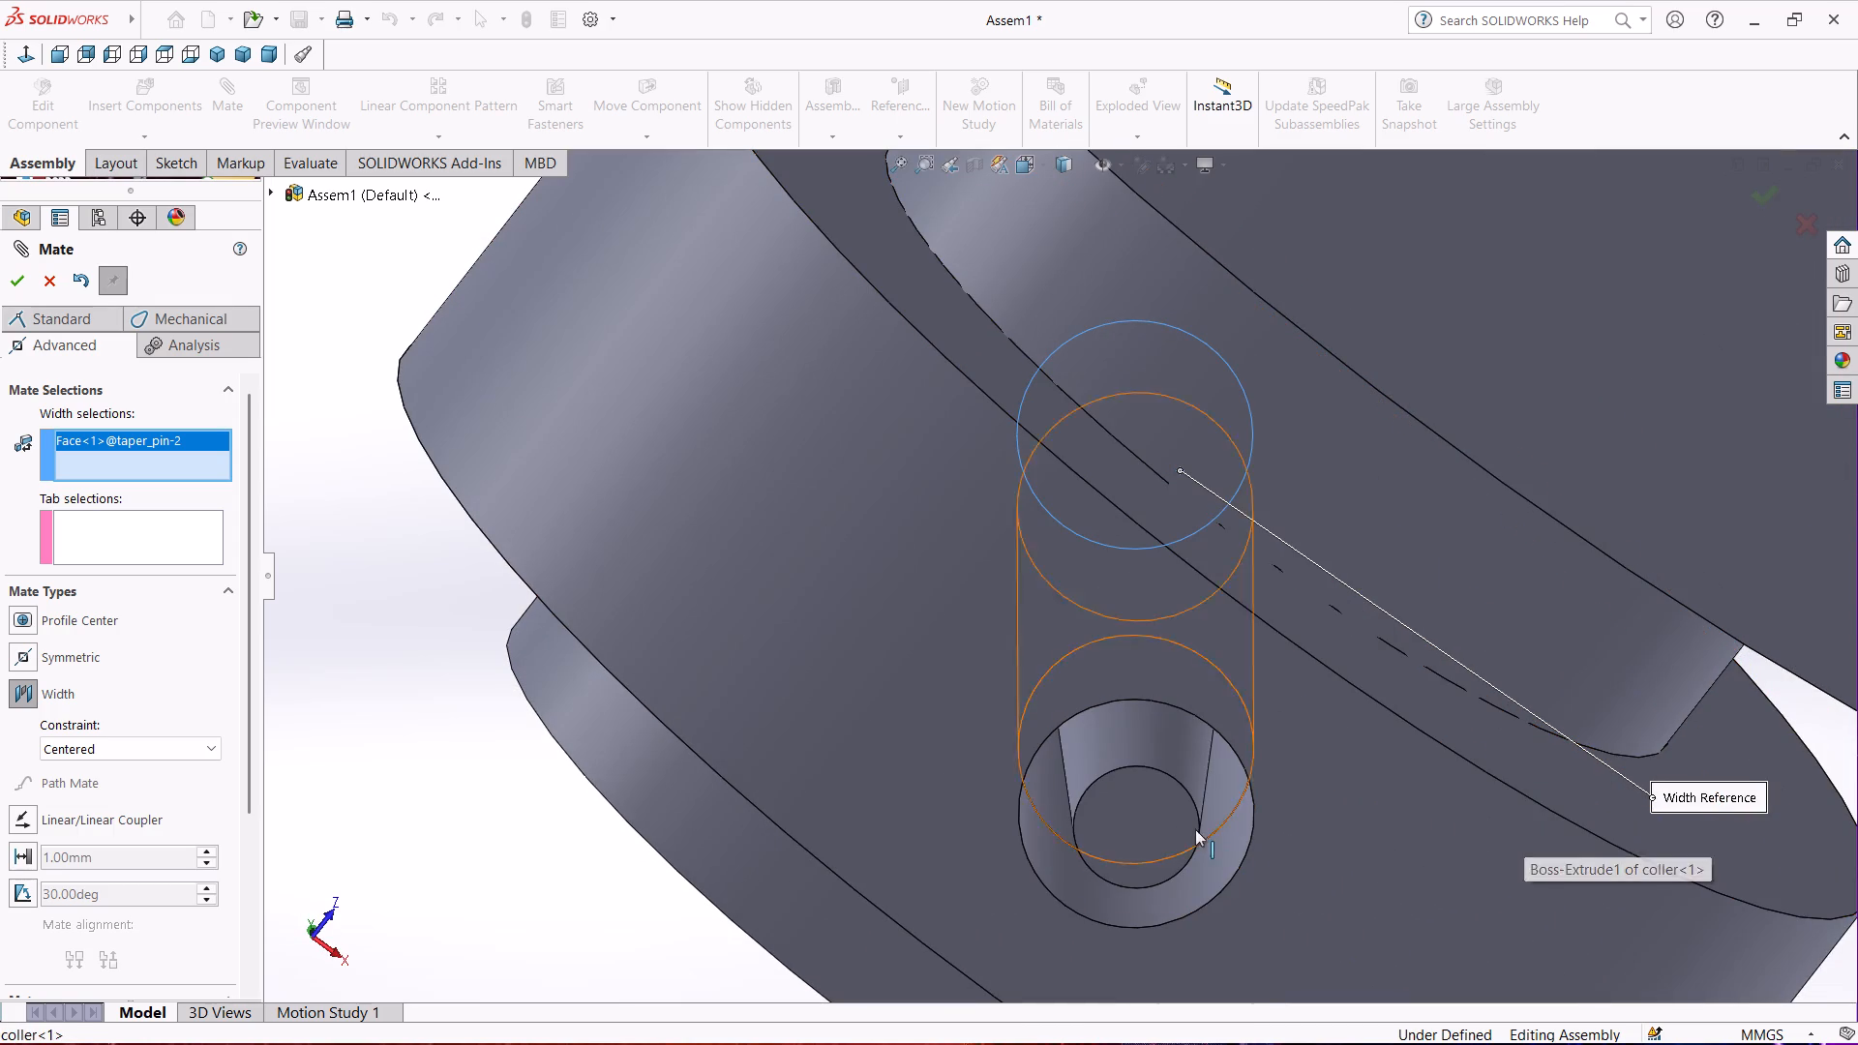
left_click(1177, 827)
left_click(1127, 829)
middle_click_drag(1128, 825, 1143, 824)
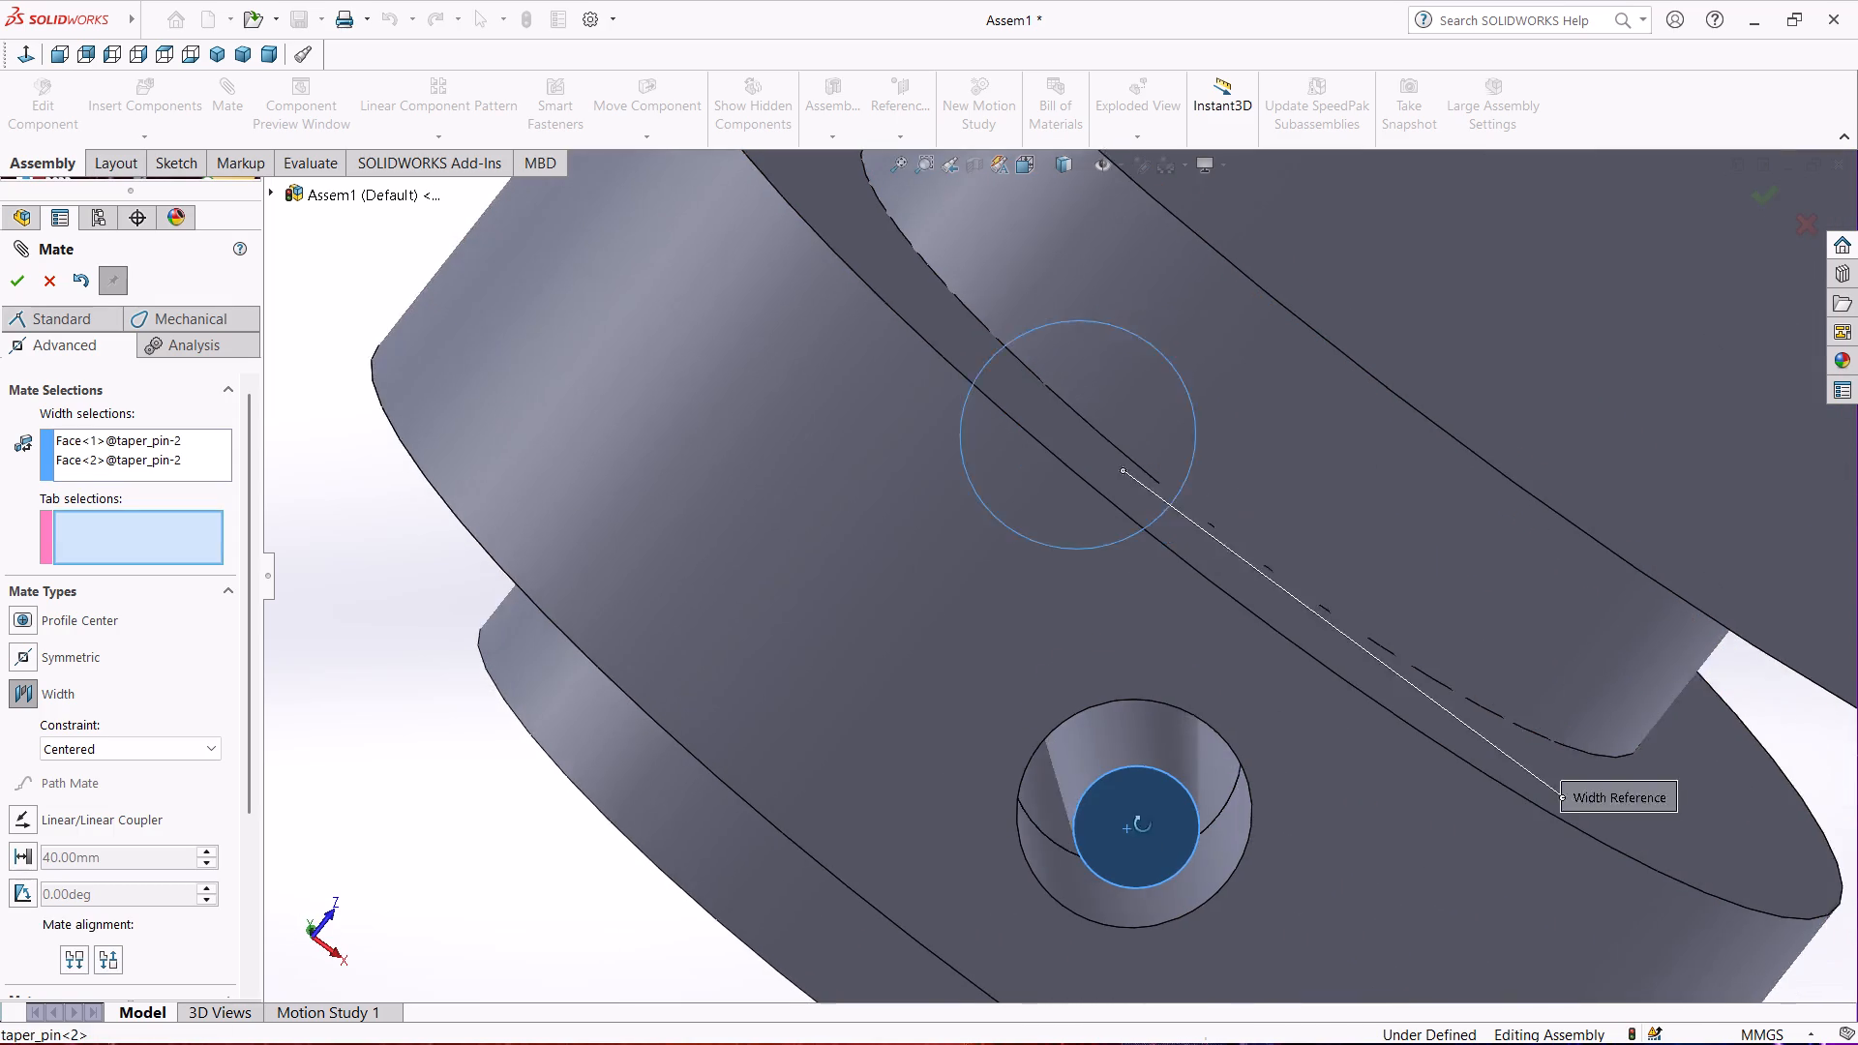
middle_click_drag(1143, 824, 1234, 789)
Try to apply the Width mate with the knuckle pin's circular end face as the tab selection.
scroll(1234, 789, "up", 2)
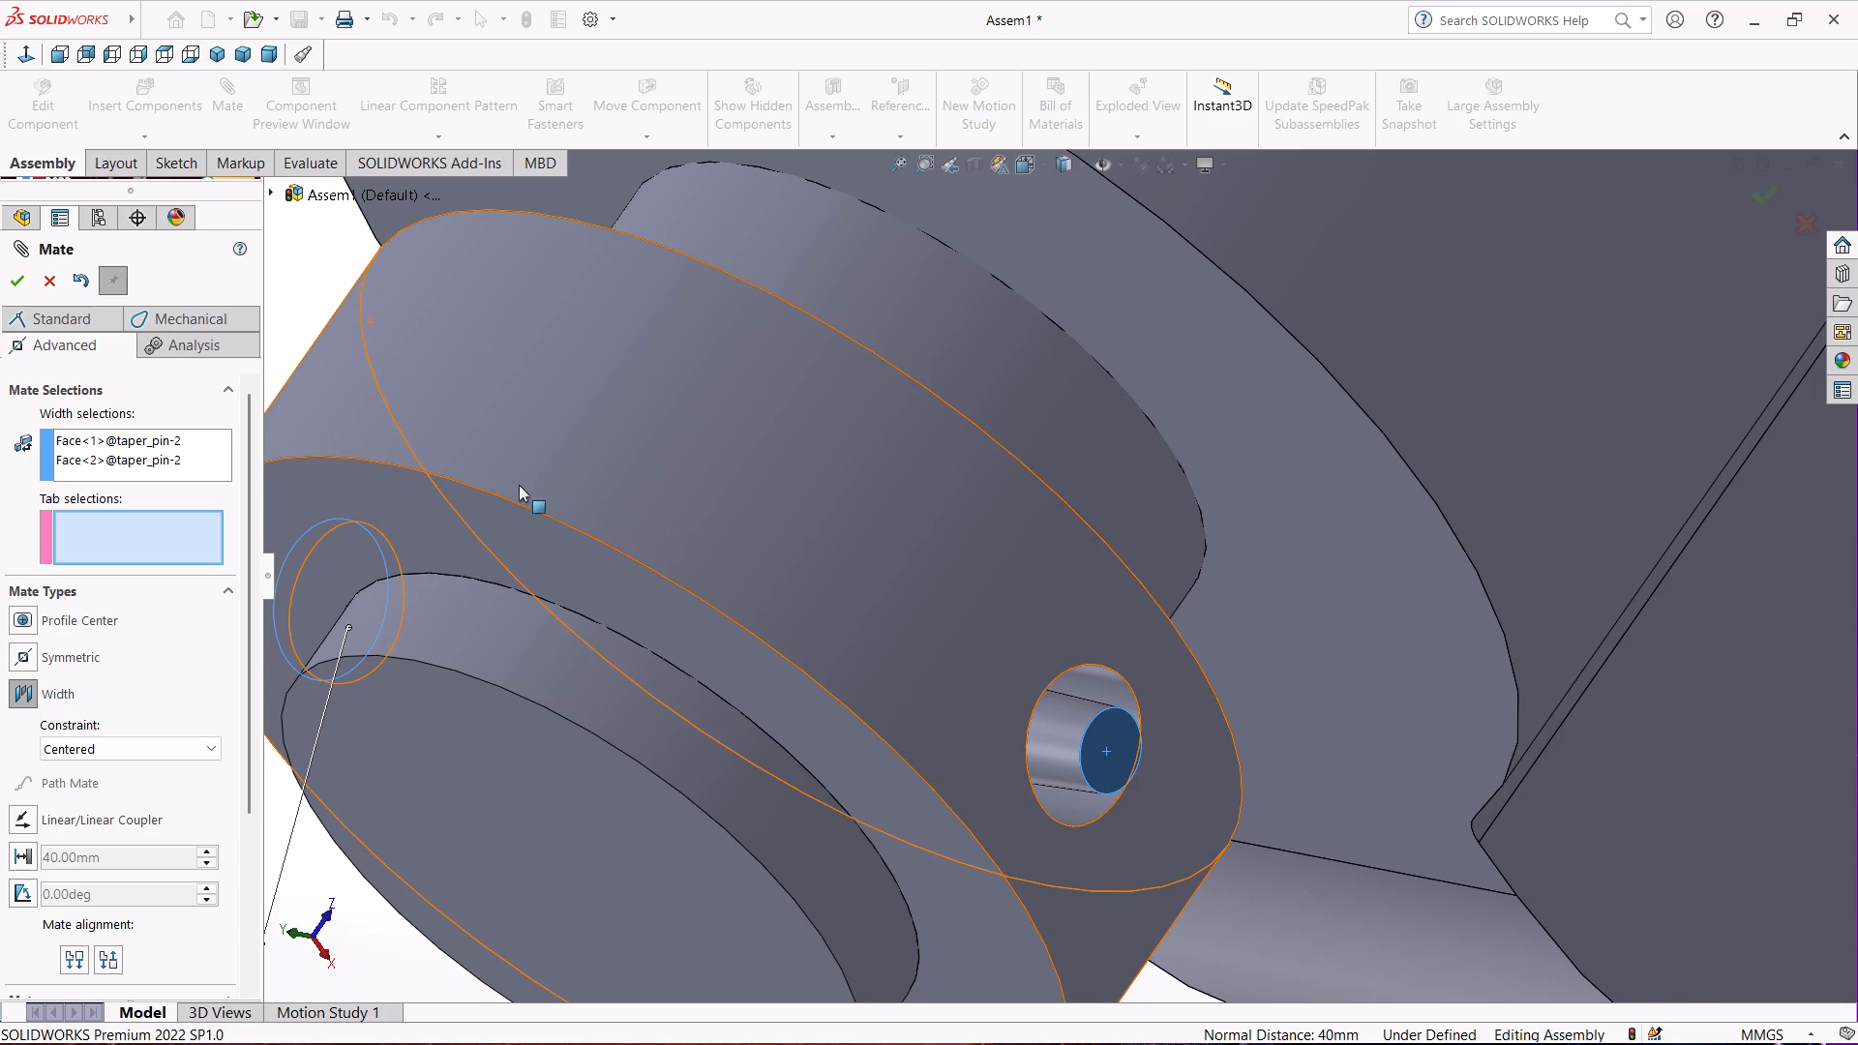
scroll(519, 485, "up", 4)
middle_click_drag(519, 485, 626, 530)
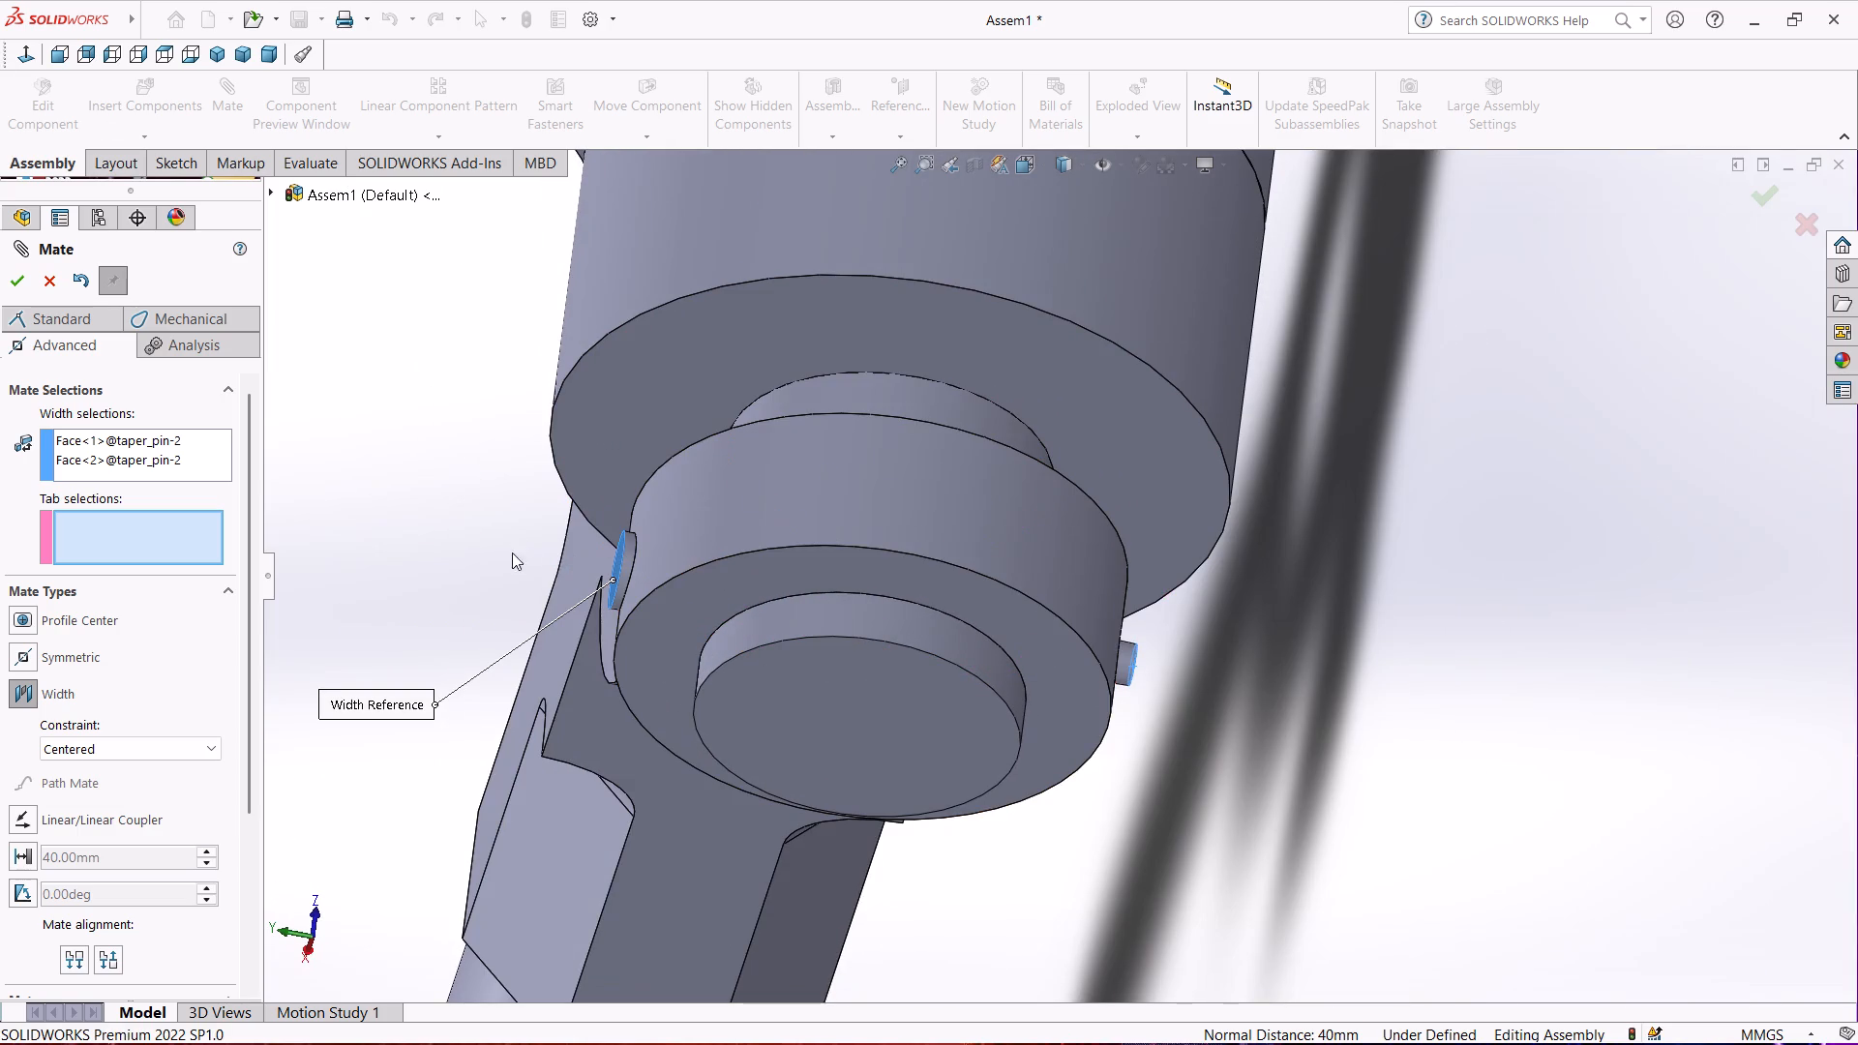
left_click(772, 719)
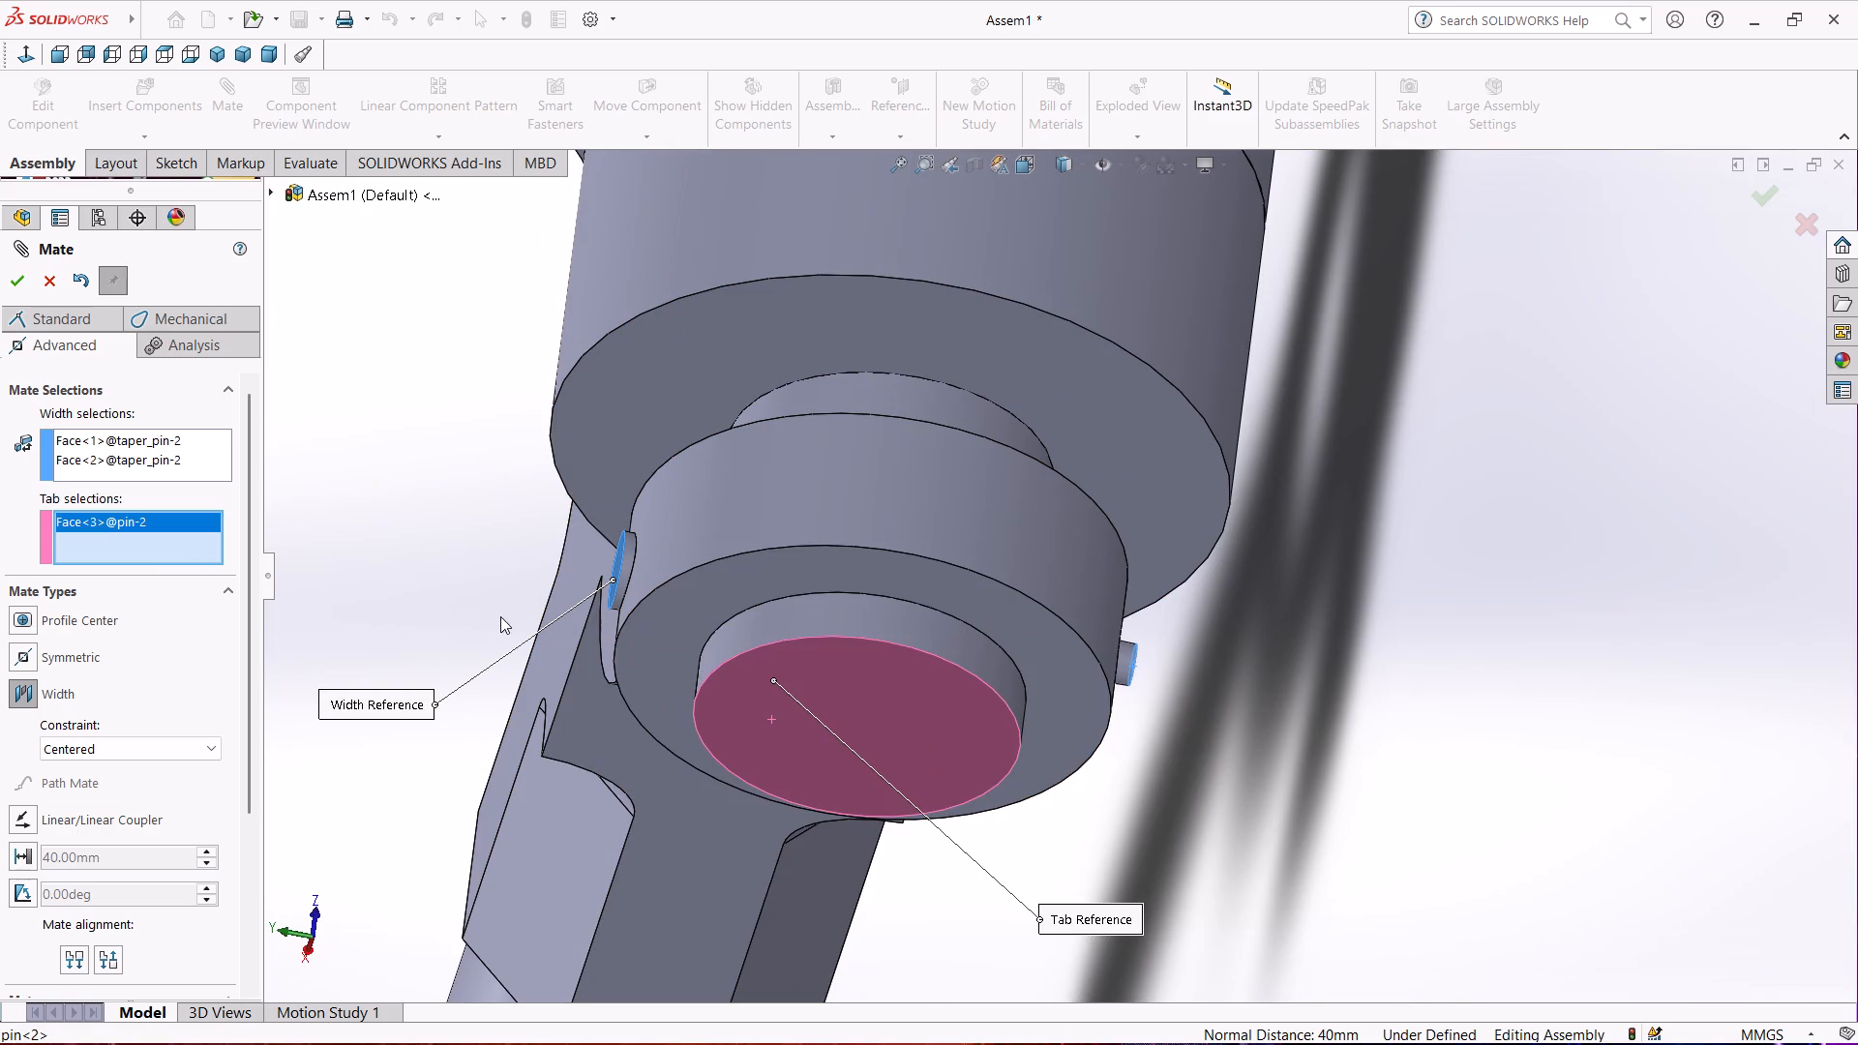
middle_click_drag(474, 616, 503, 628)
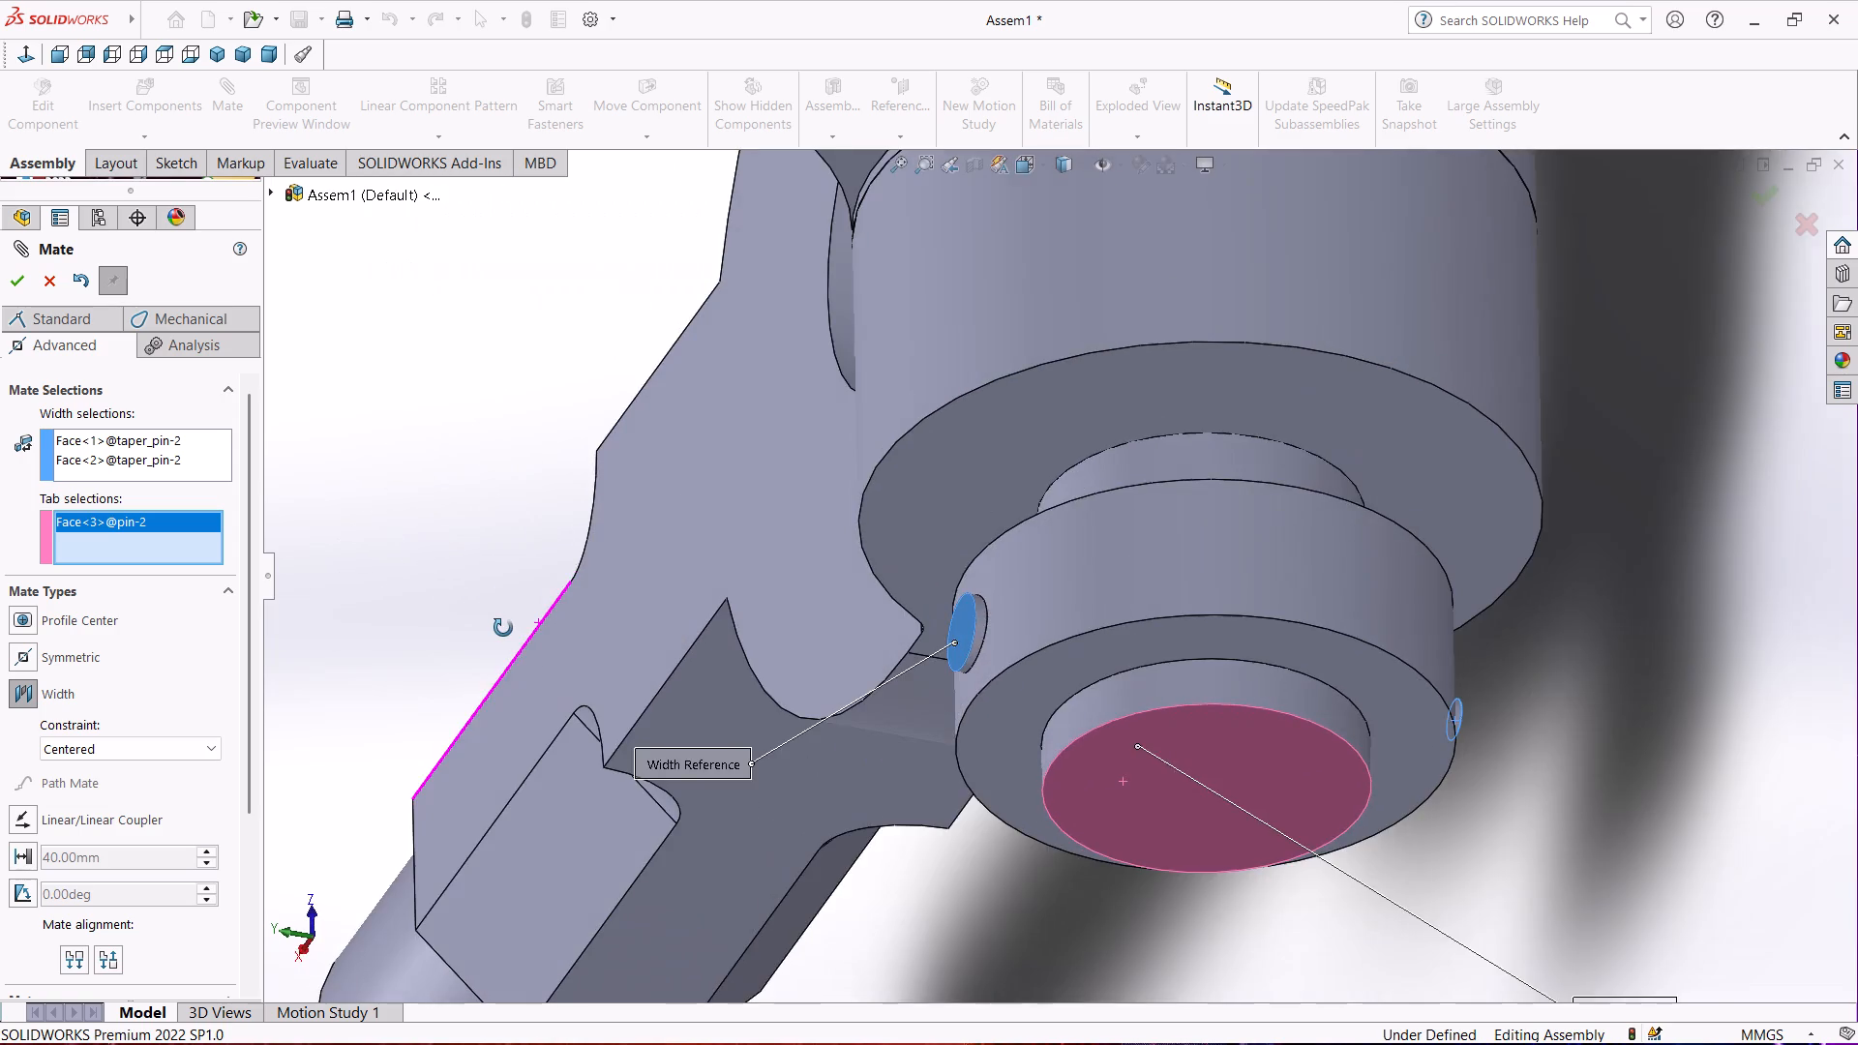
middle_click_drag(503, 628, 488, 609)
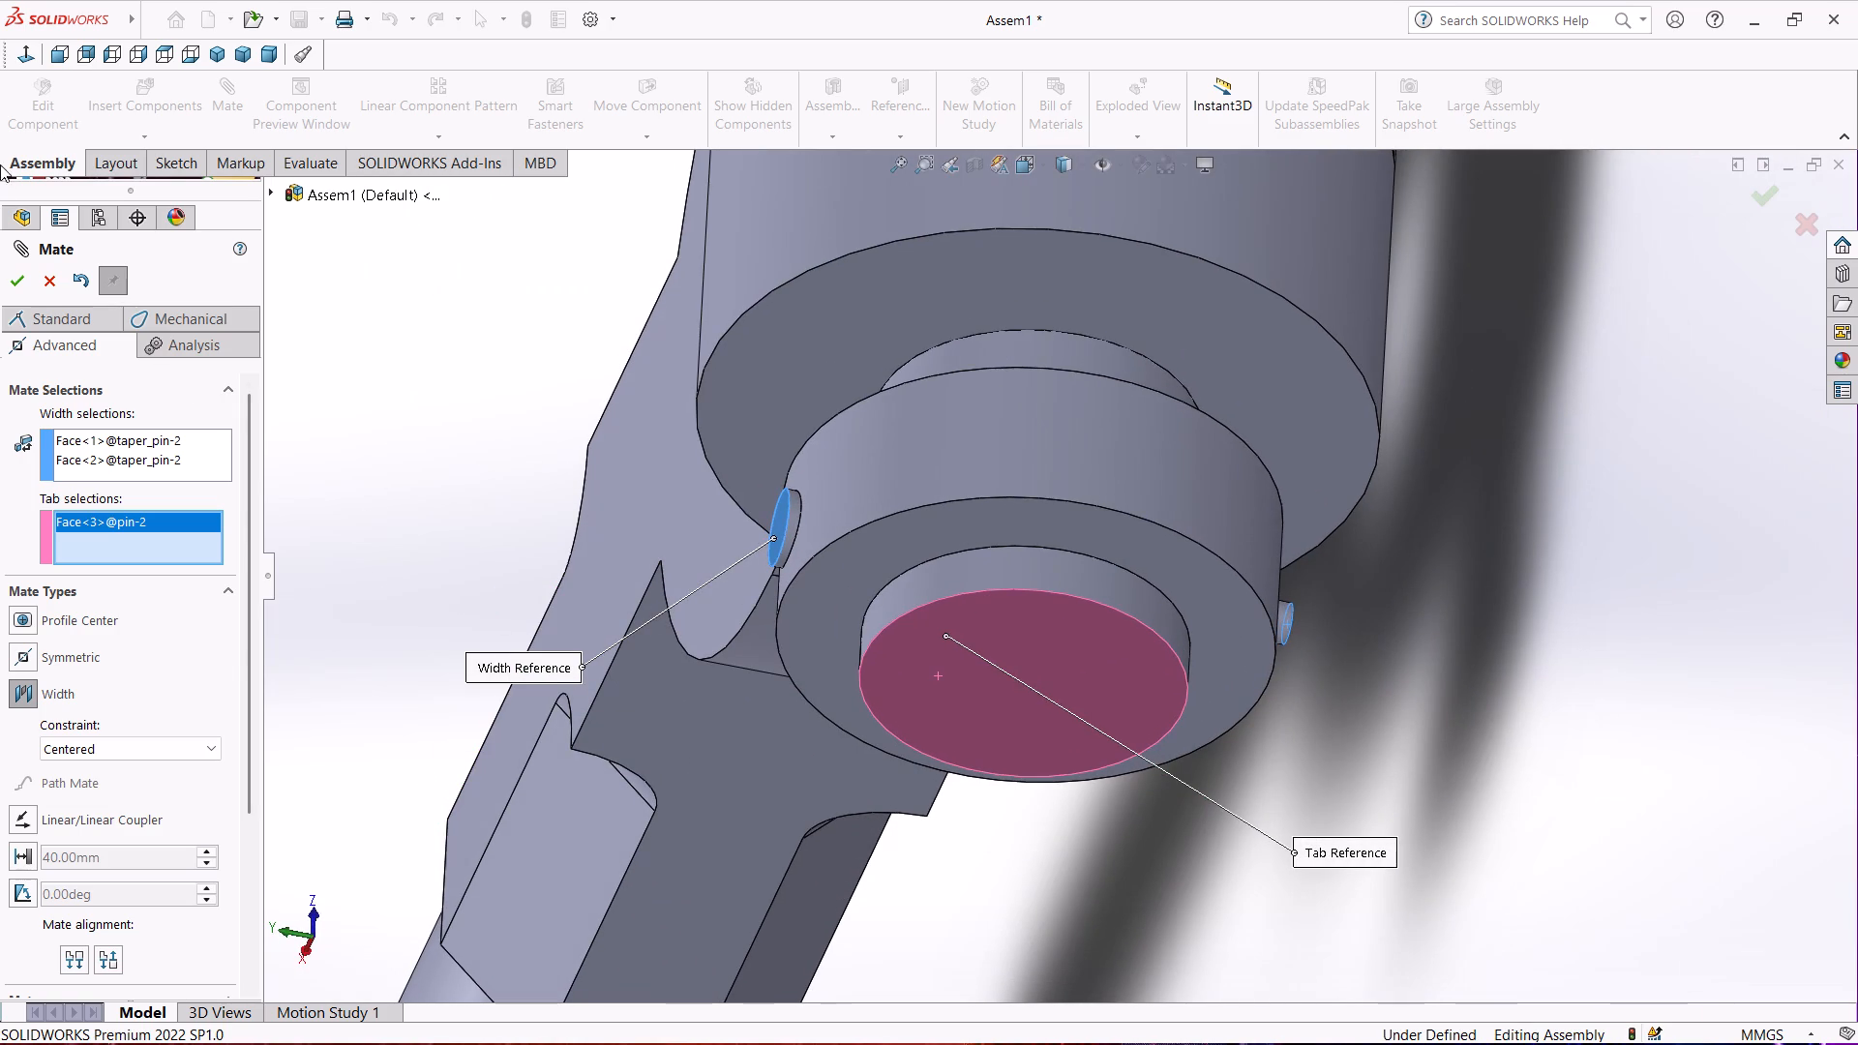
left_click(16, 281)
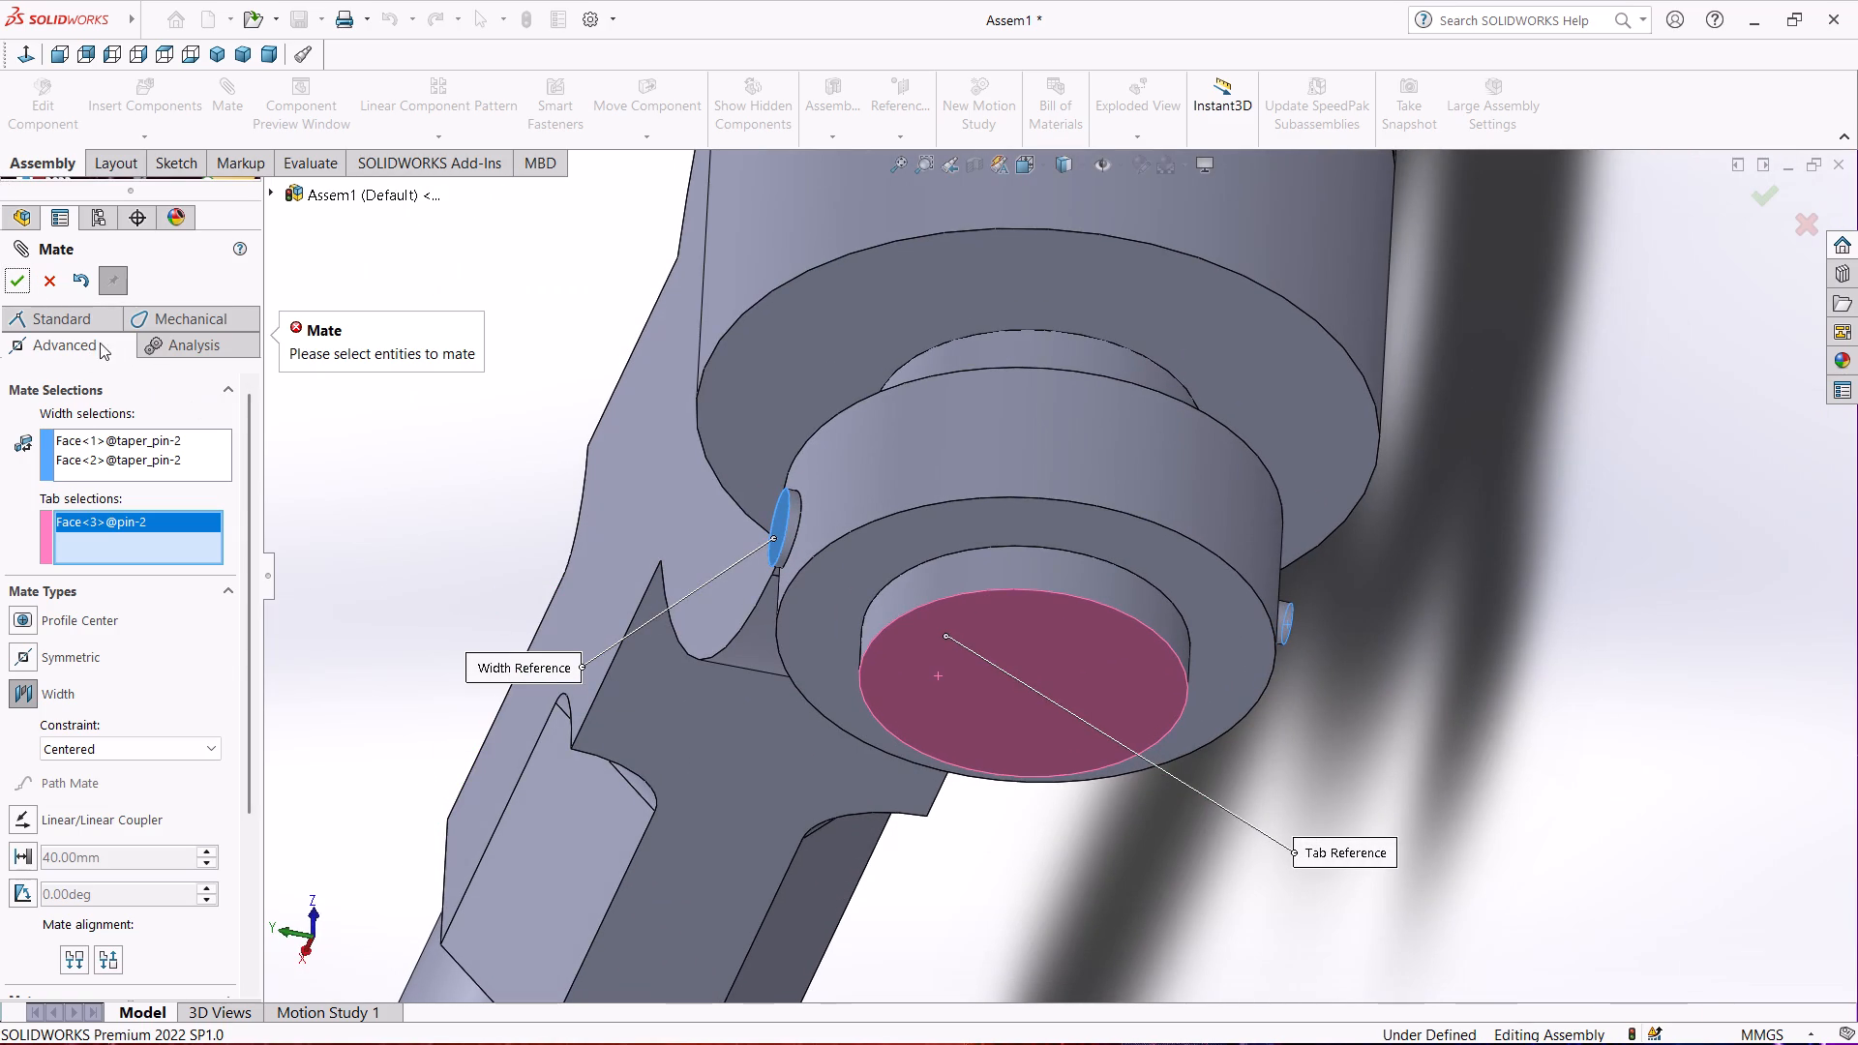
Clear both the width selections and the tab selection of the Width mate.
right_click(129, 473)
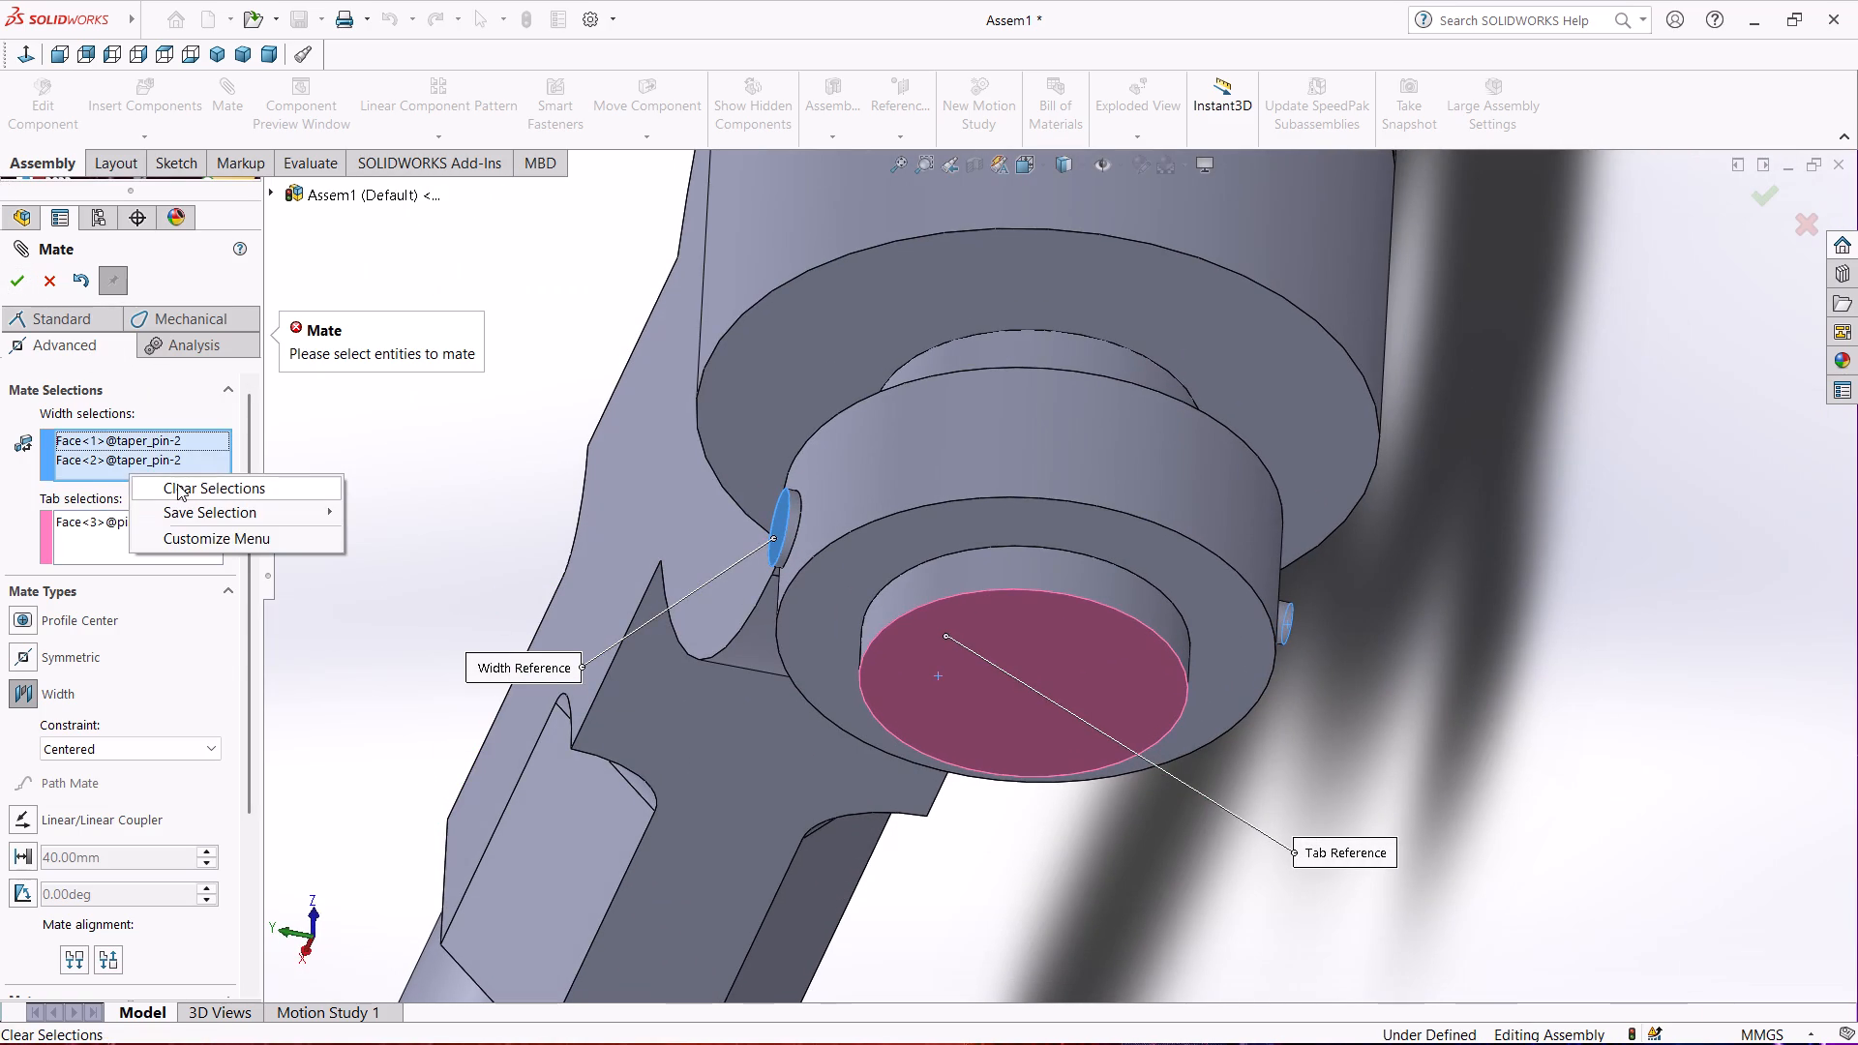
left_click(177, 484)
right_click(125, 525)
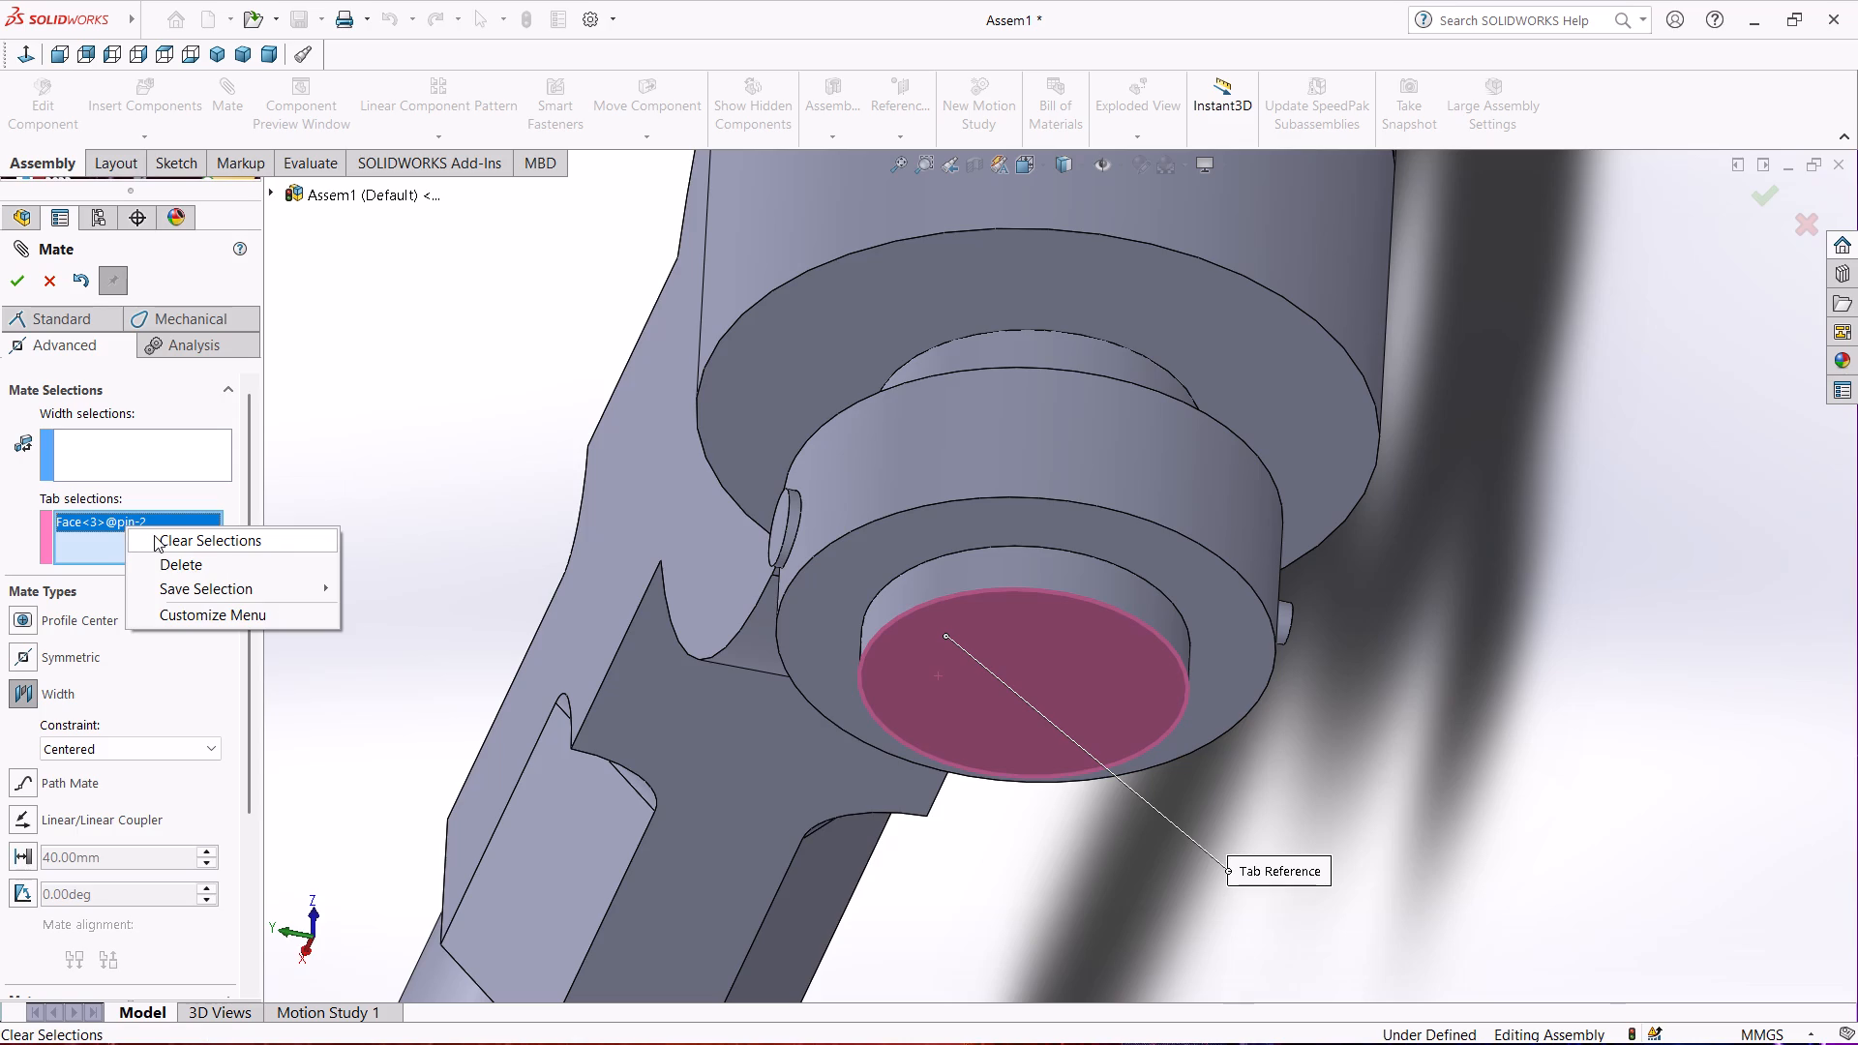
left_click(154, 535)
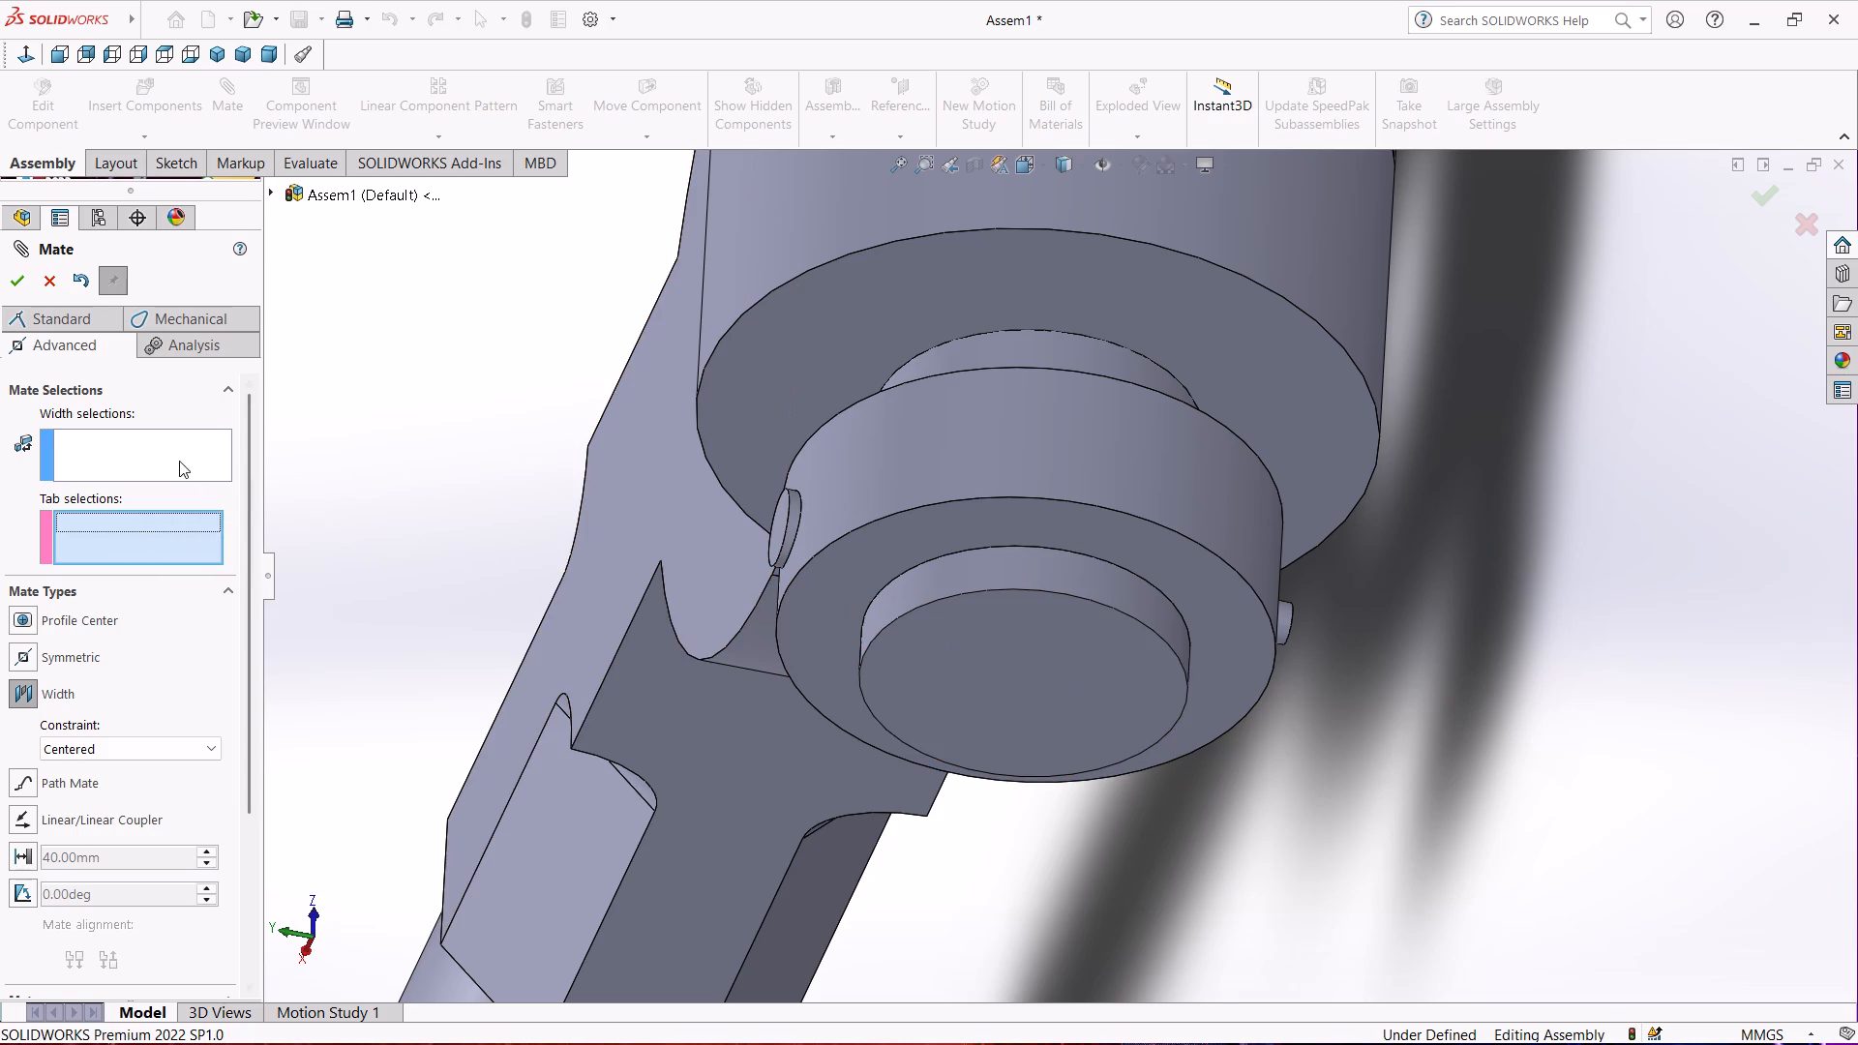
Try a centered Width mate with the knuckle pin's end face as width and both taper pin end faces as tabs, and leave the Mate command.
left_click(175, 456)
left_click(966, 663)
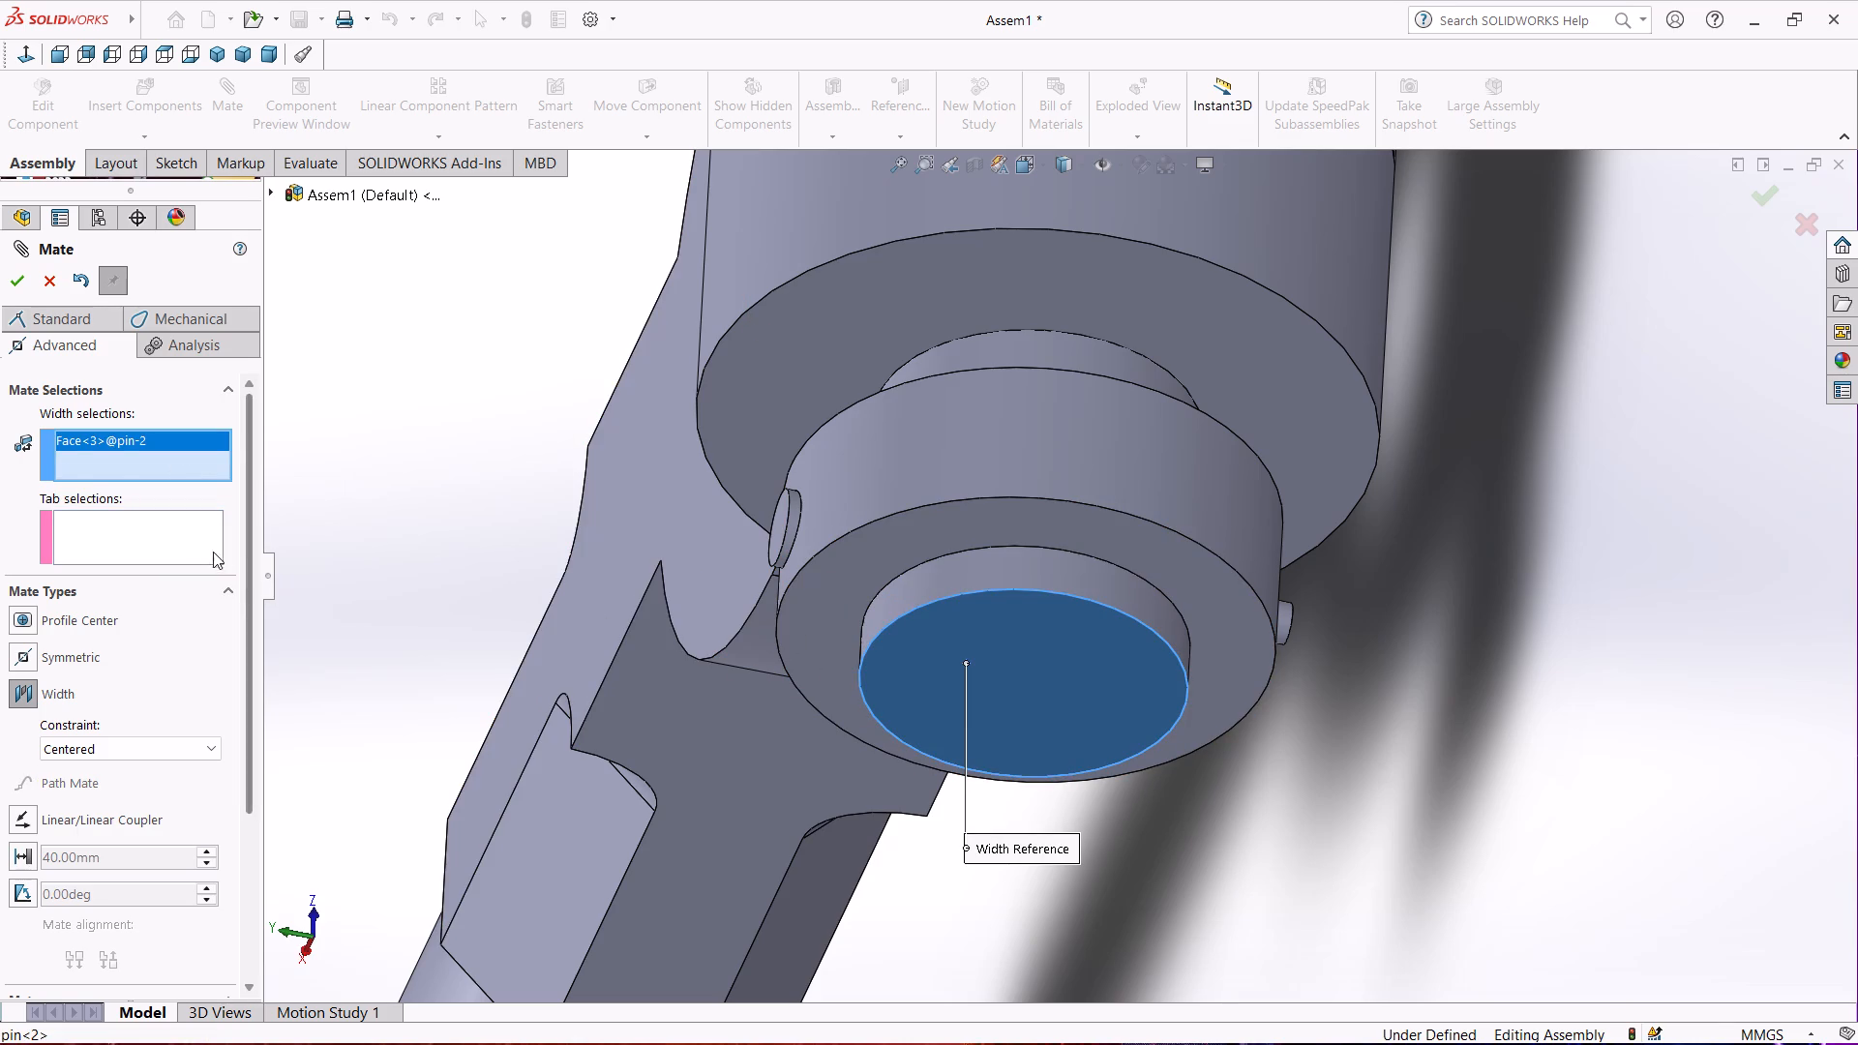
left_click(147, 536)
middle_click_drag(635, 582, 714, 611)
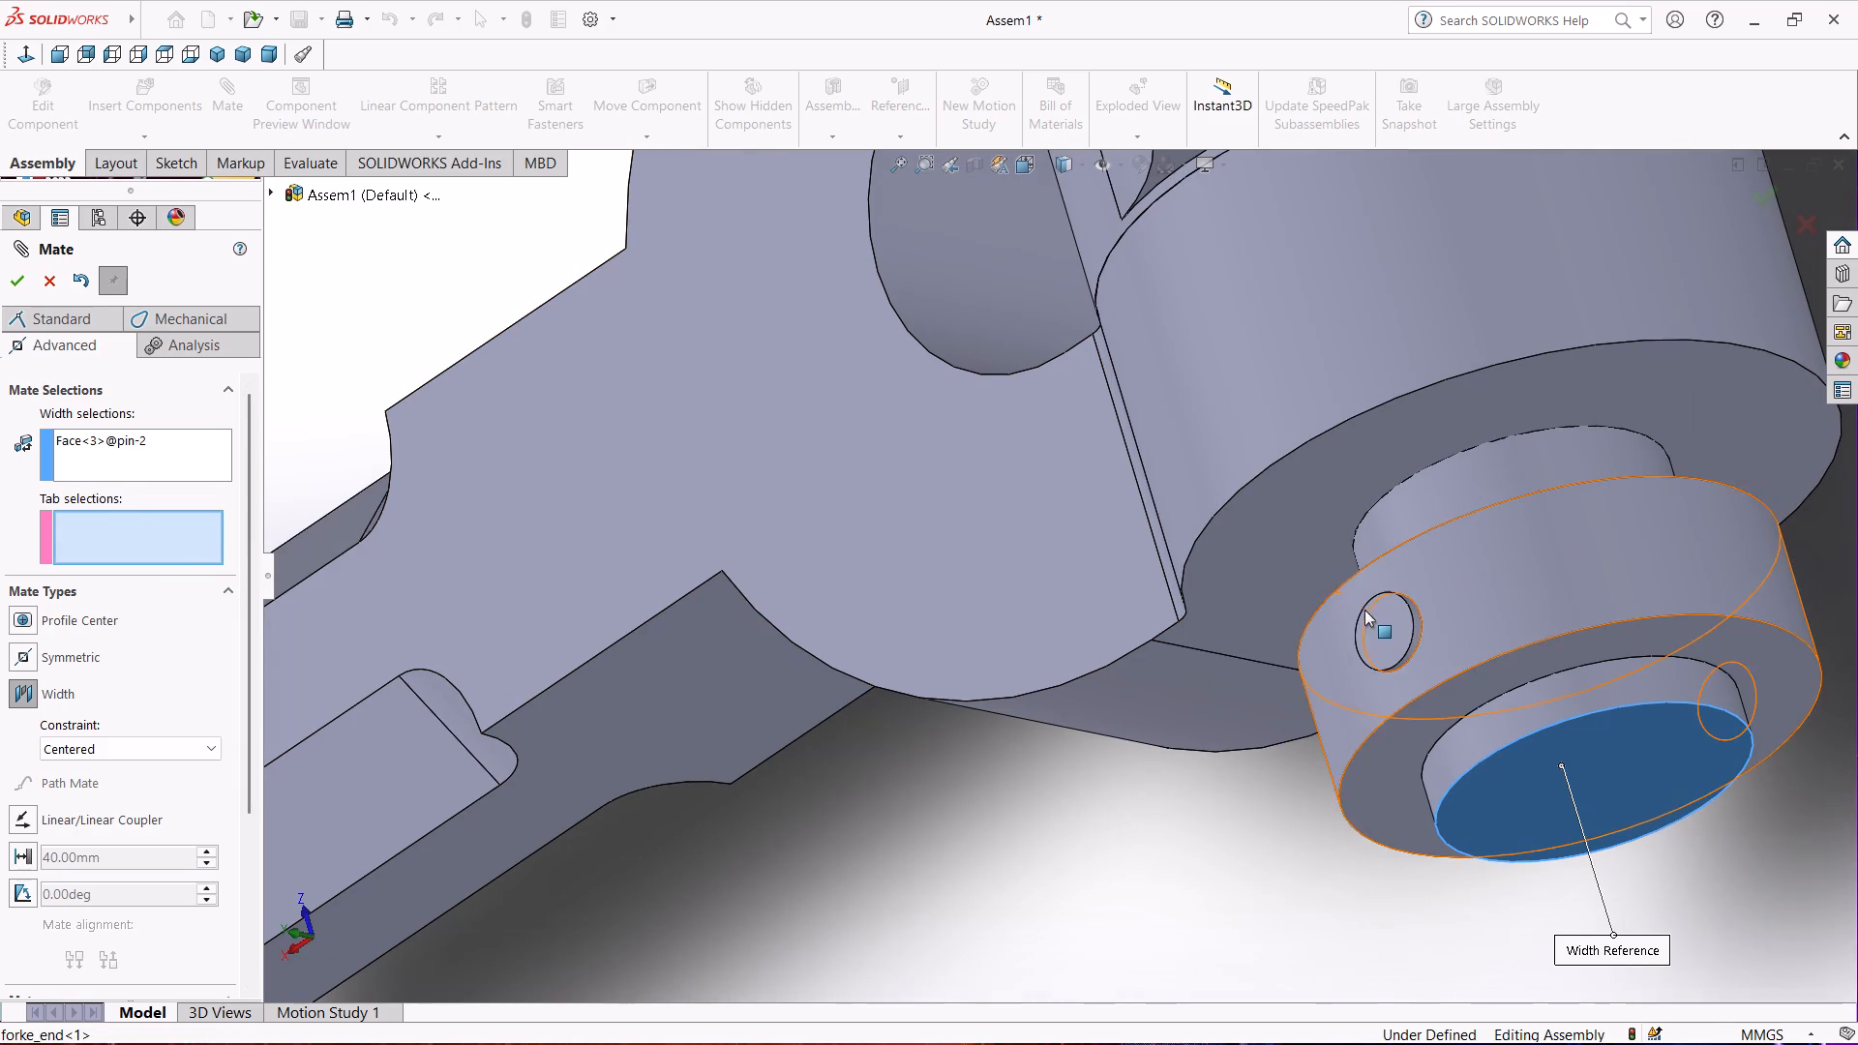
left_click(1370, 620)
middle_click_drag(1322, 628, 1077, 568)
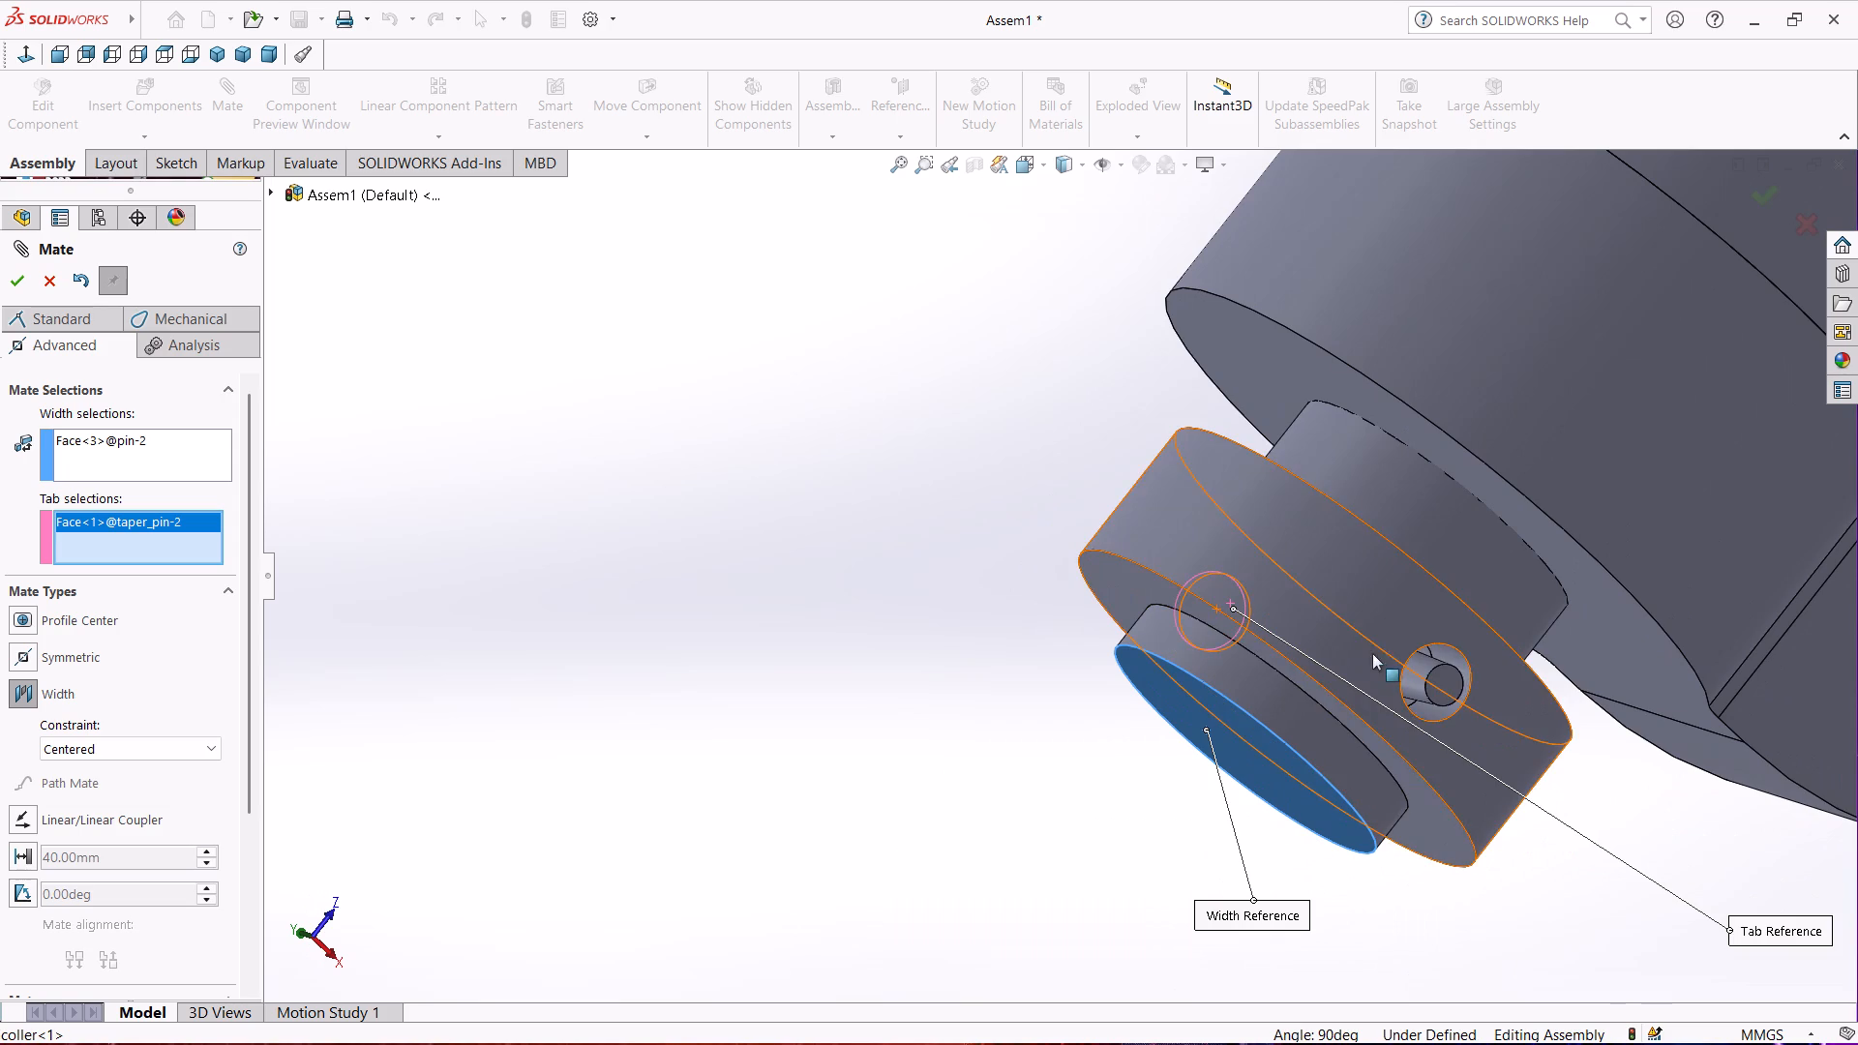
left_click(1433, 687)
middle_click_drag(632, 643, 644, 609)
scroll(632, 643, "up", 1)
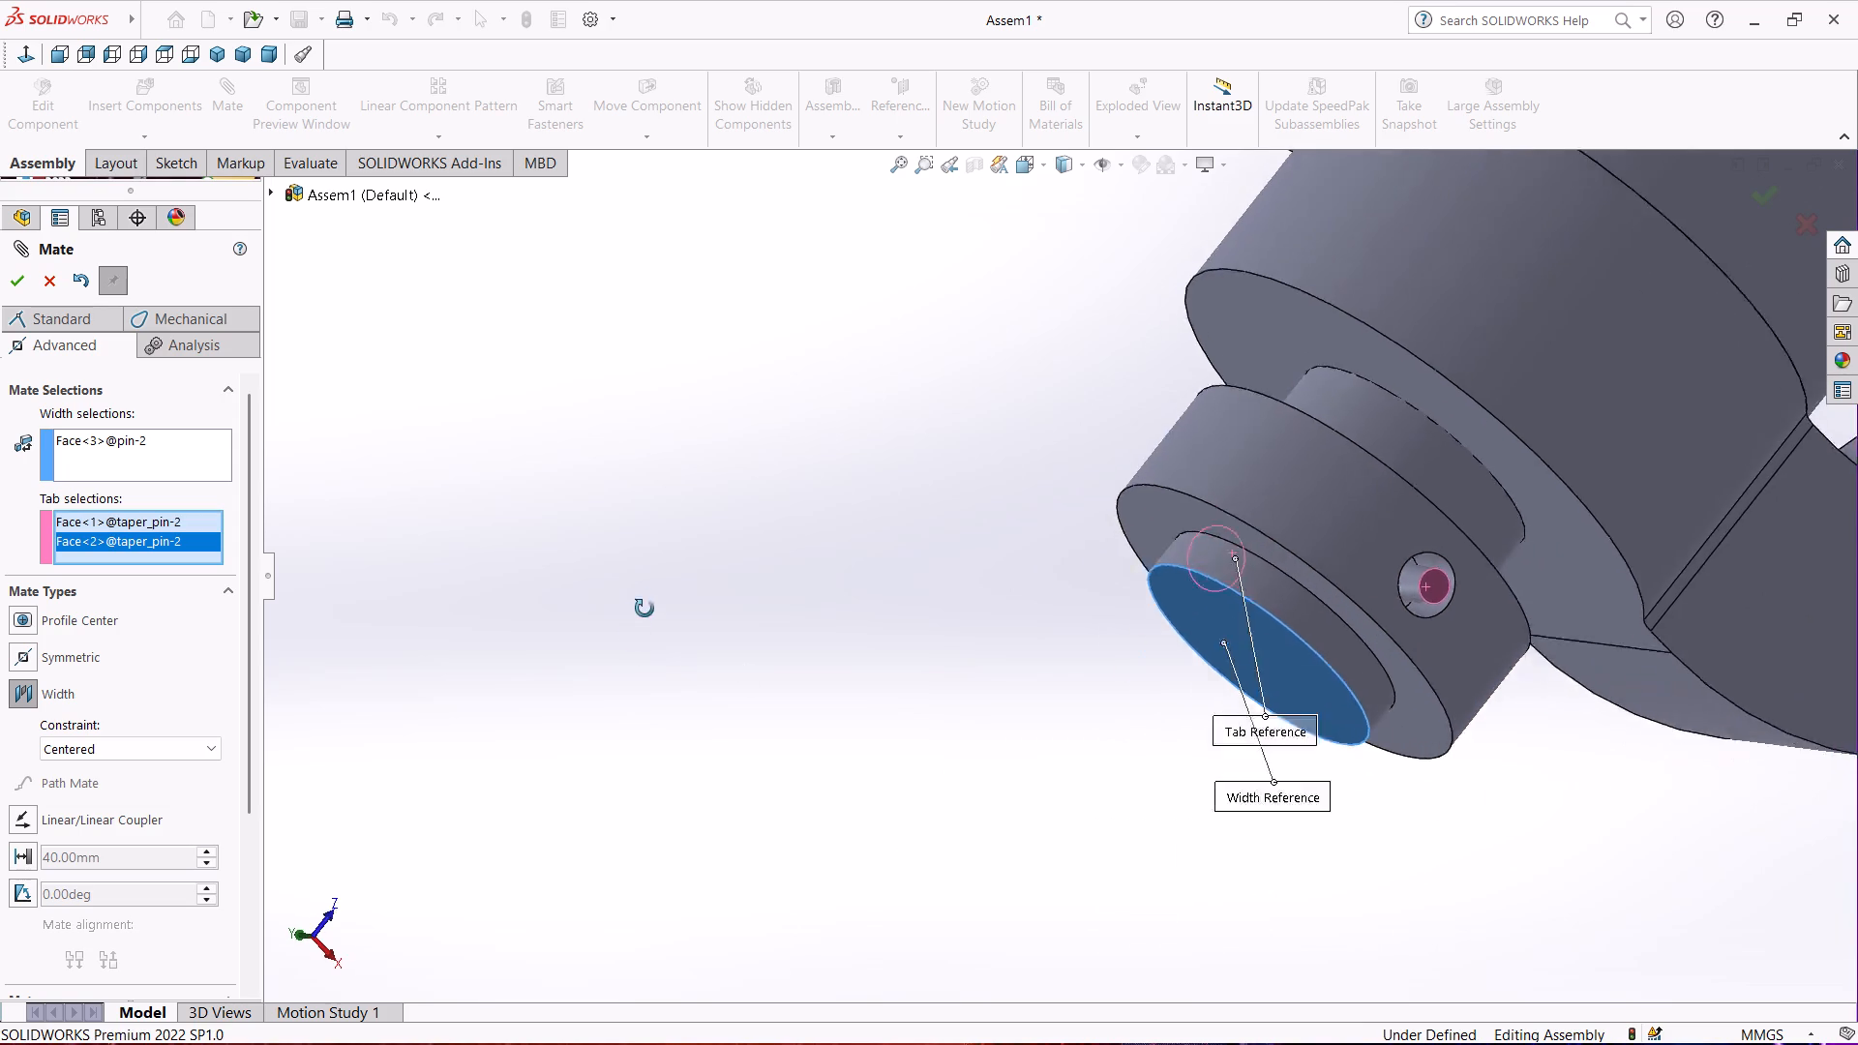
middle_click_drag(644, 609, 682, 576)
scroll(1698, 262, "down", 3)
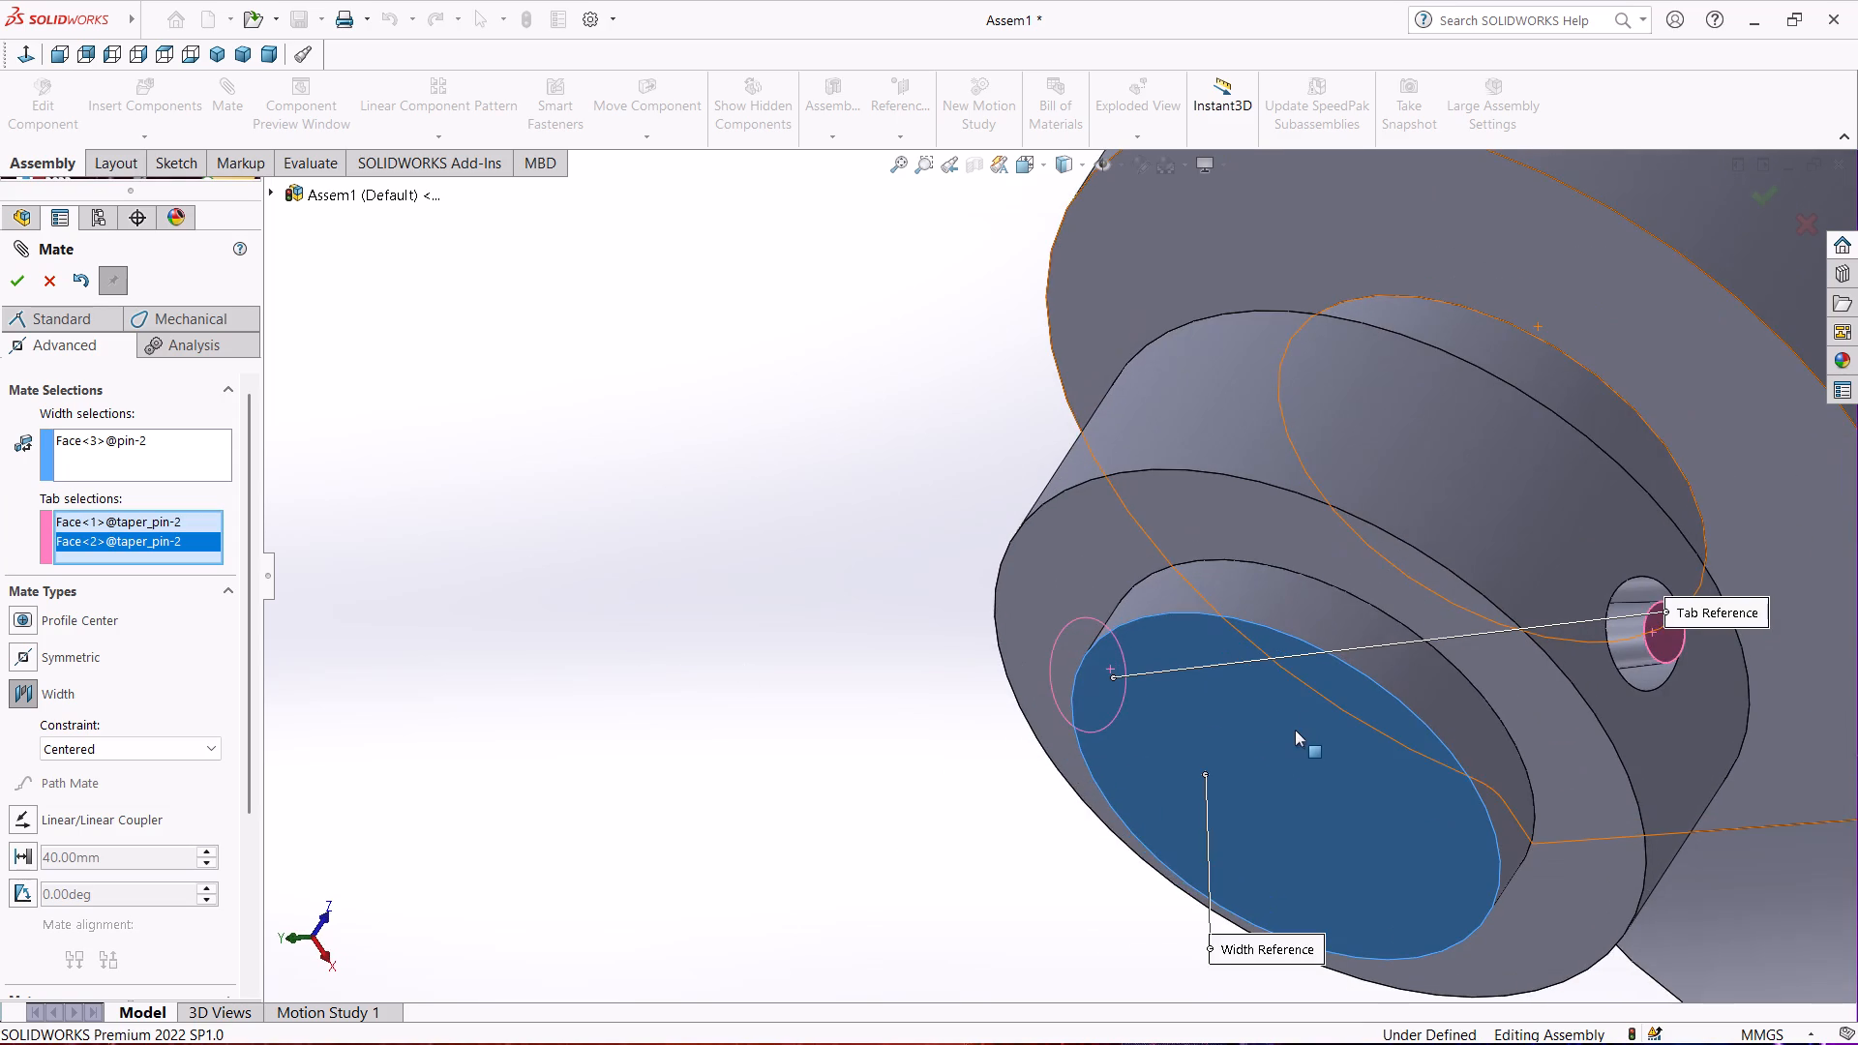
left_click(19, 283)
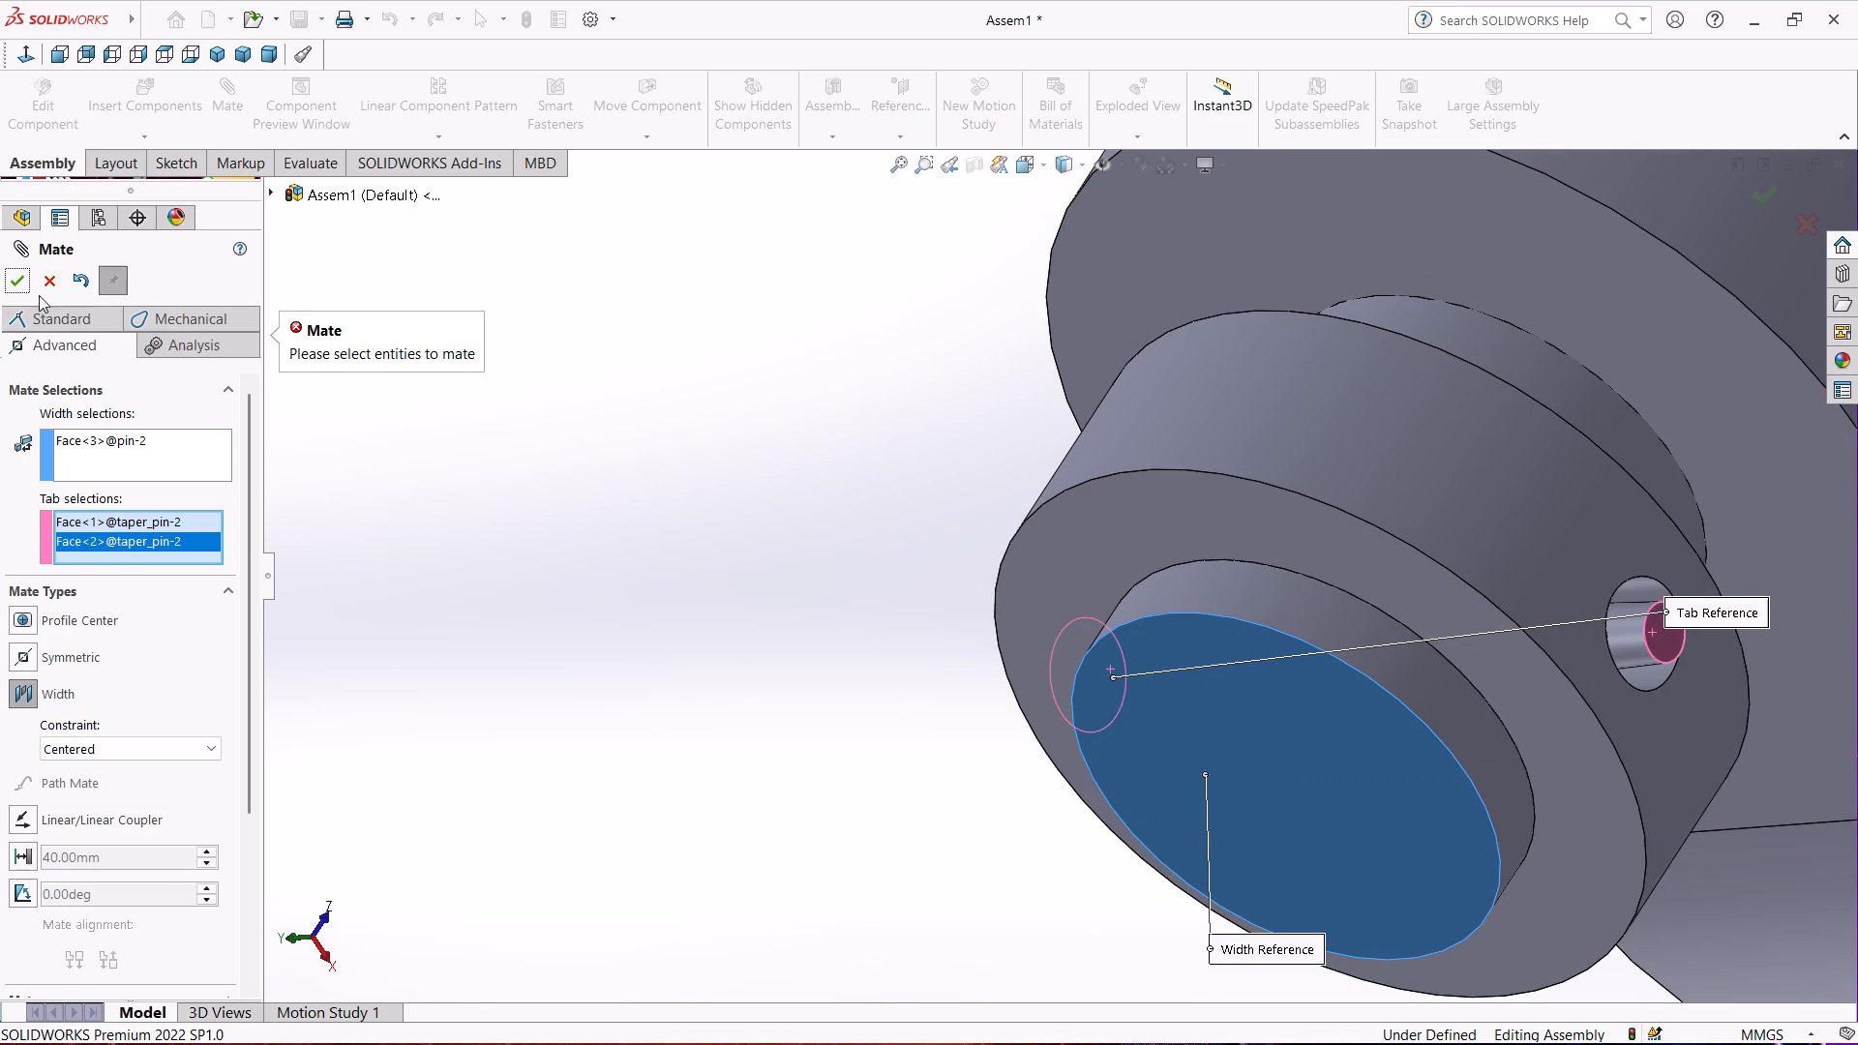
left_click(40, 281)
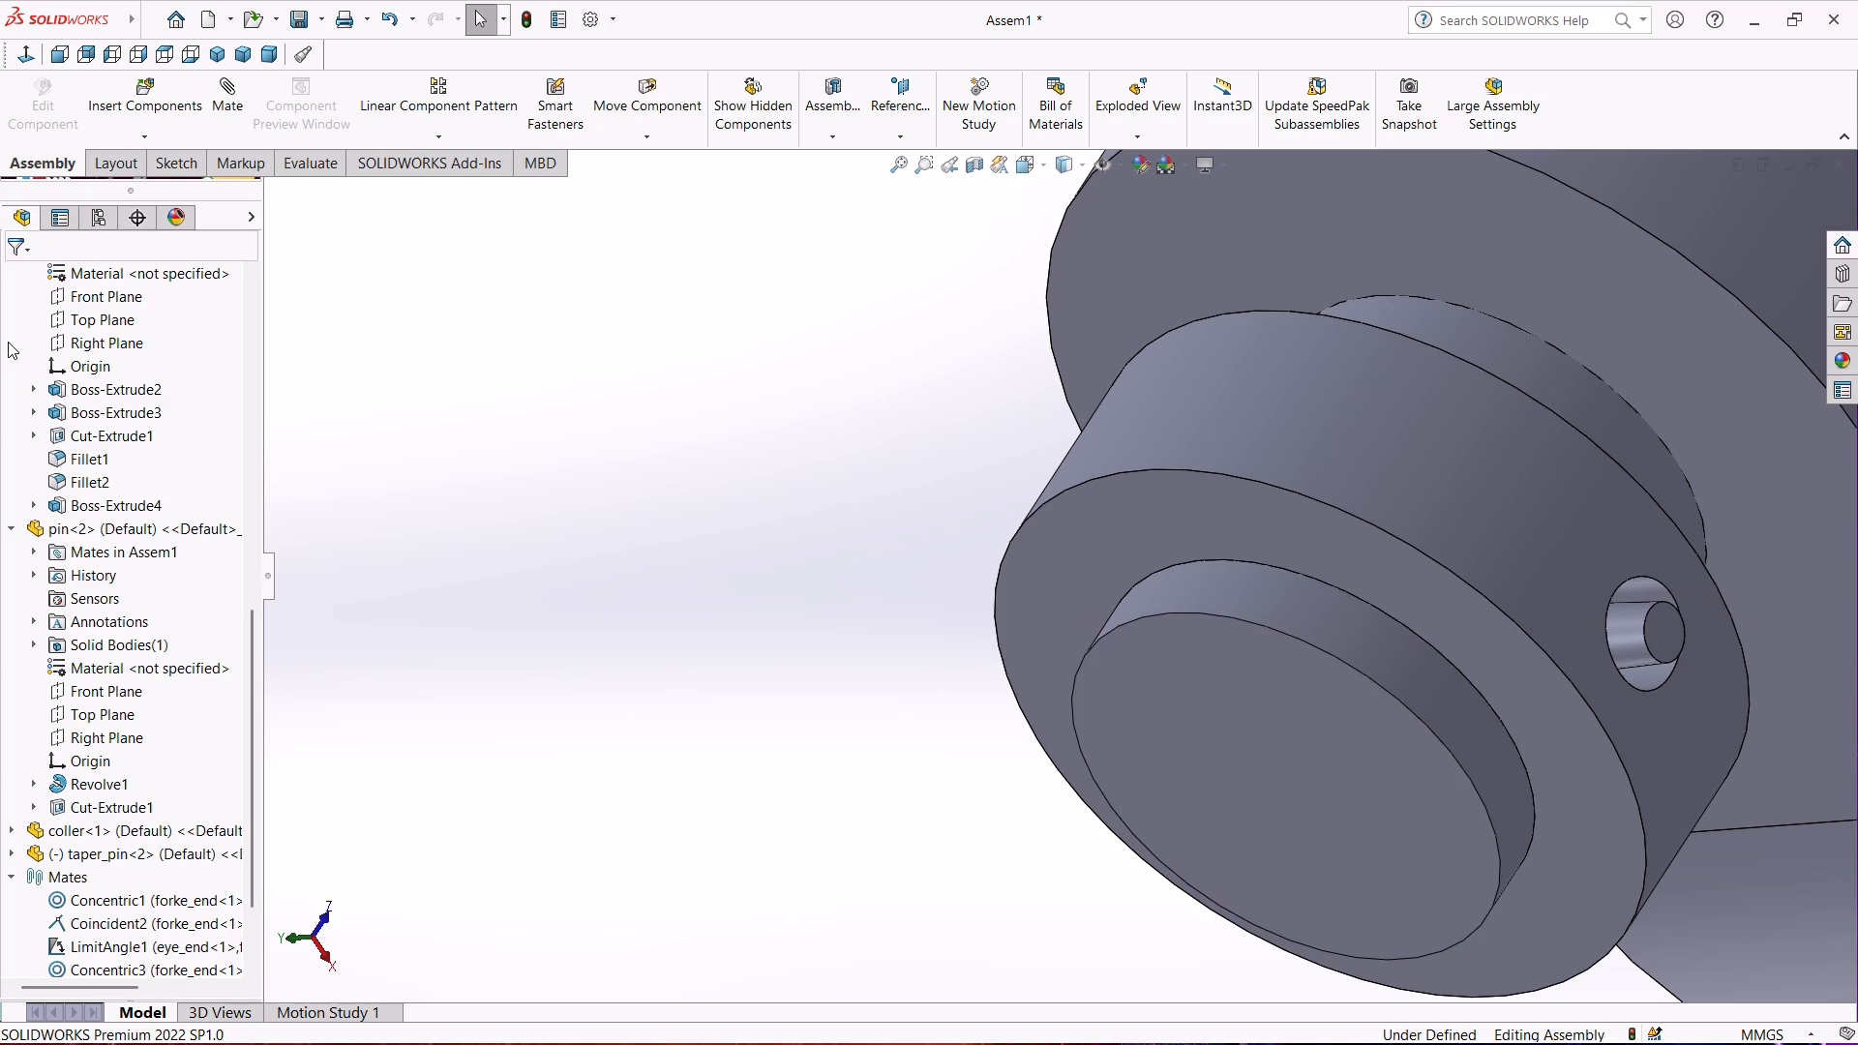
Select the knuckle pin's Top Plane and list the taper pin's reference planes in the feature tree.
middle_click_drag(332, 634, 389, 656)
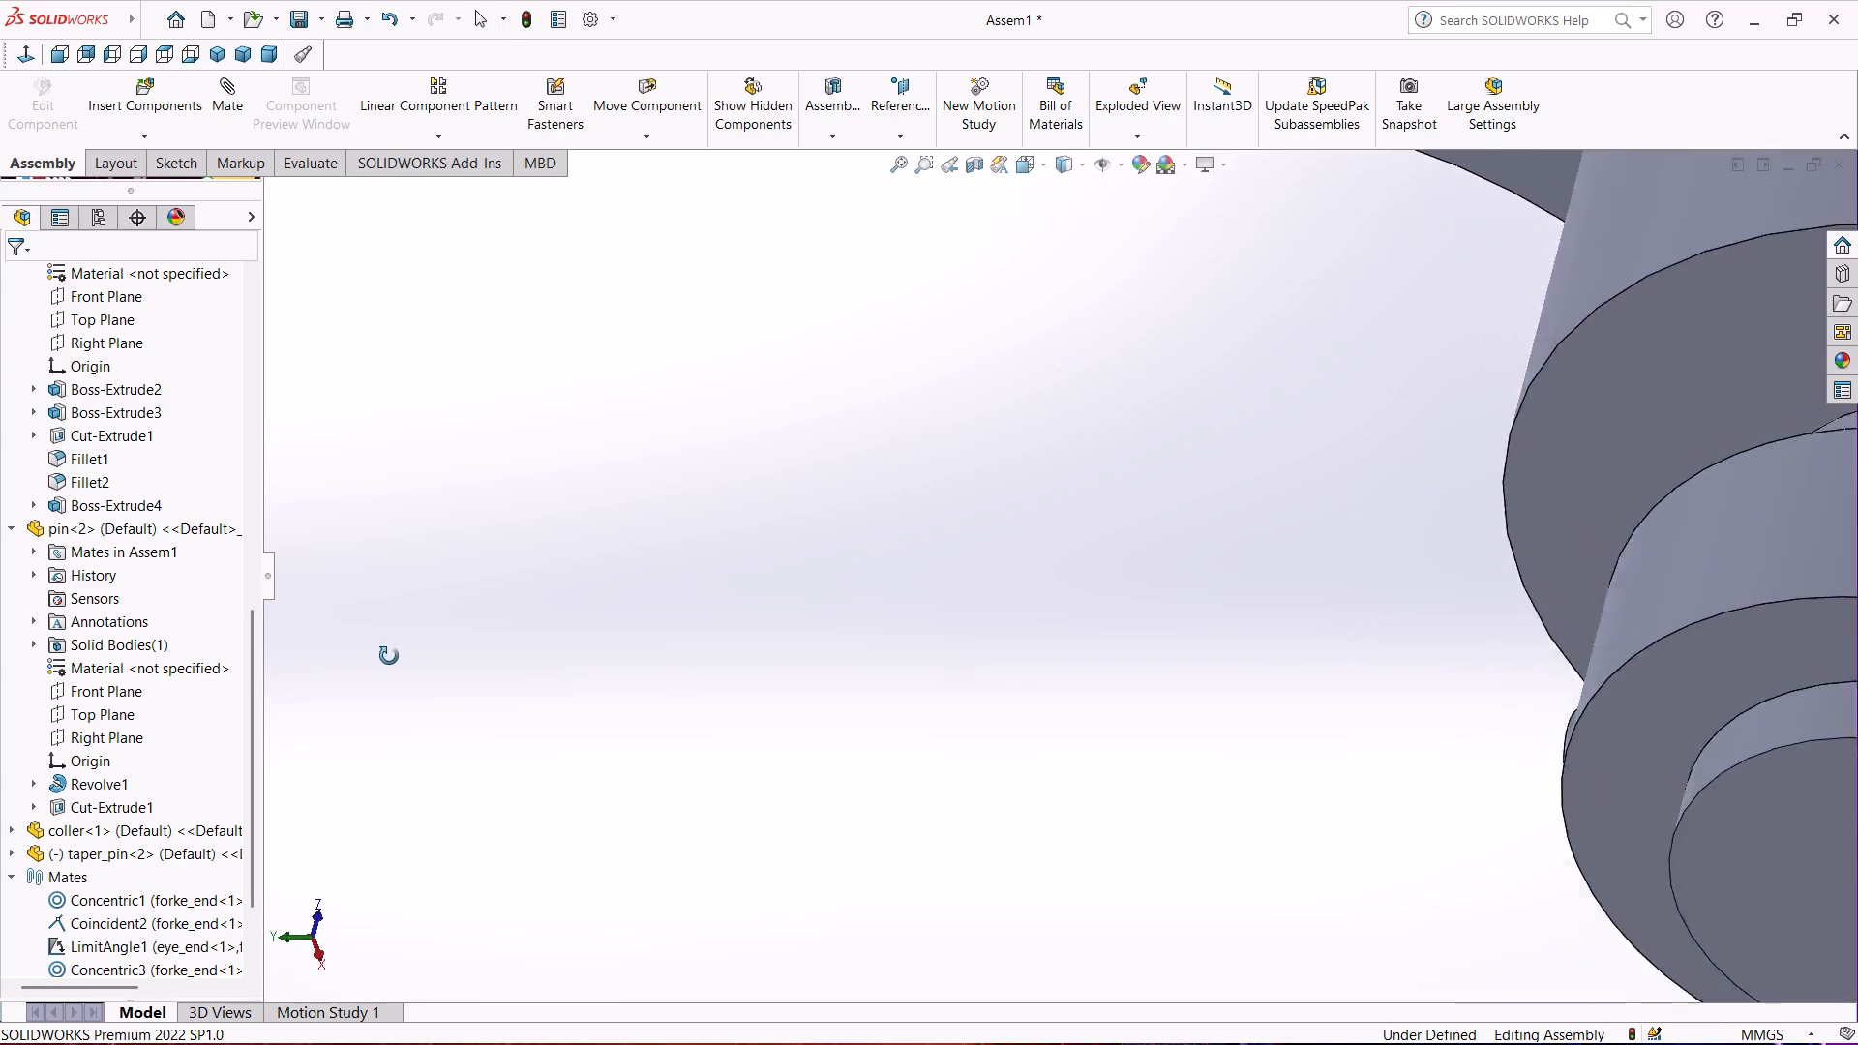
middle_click_drag(389, 656, 421, 663)
scroll(421, 663, "up", 3)
scroll(1214, 665, "up", 1)
scroll(1689, 672, "down", 1)
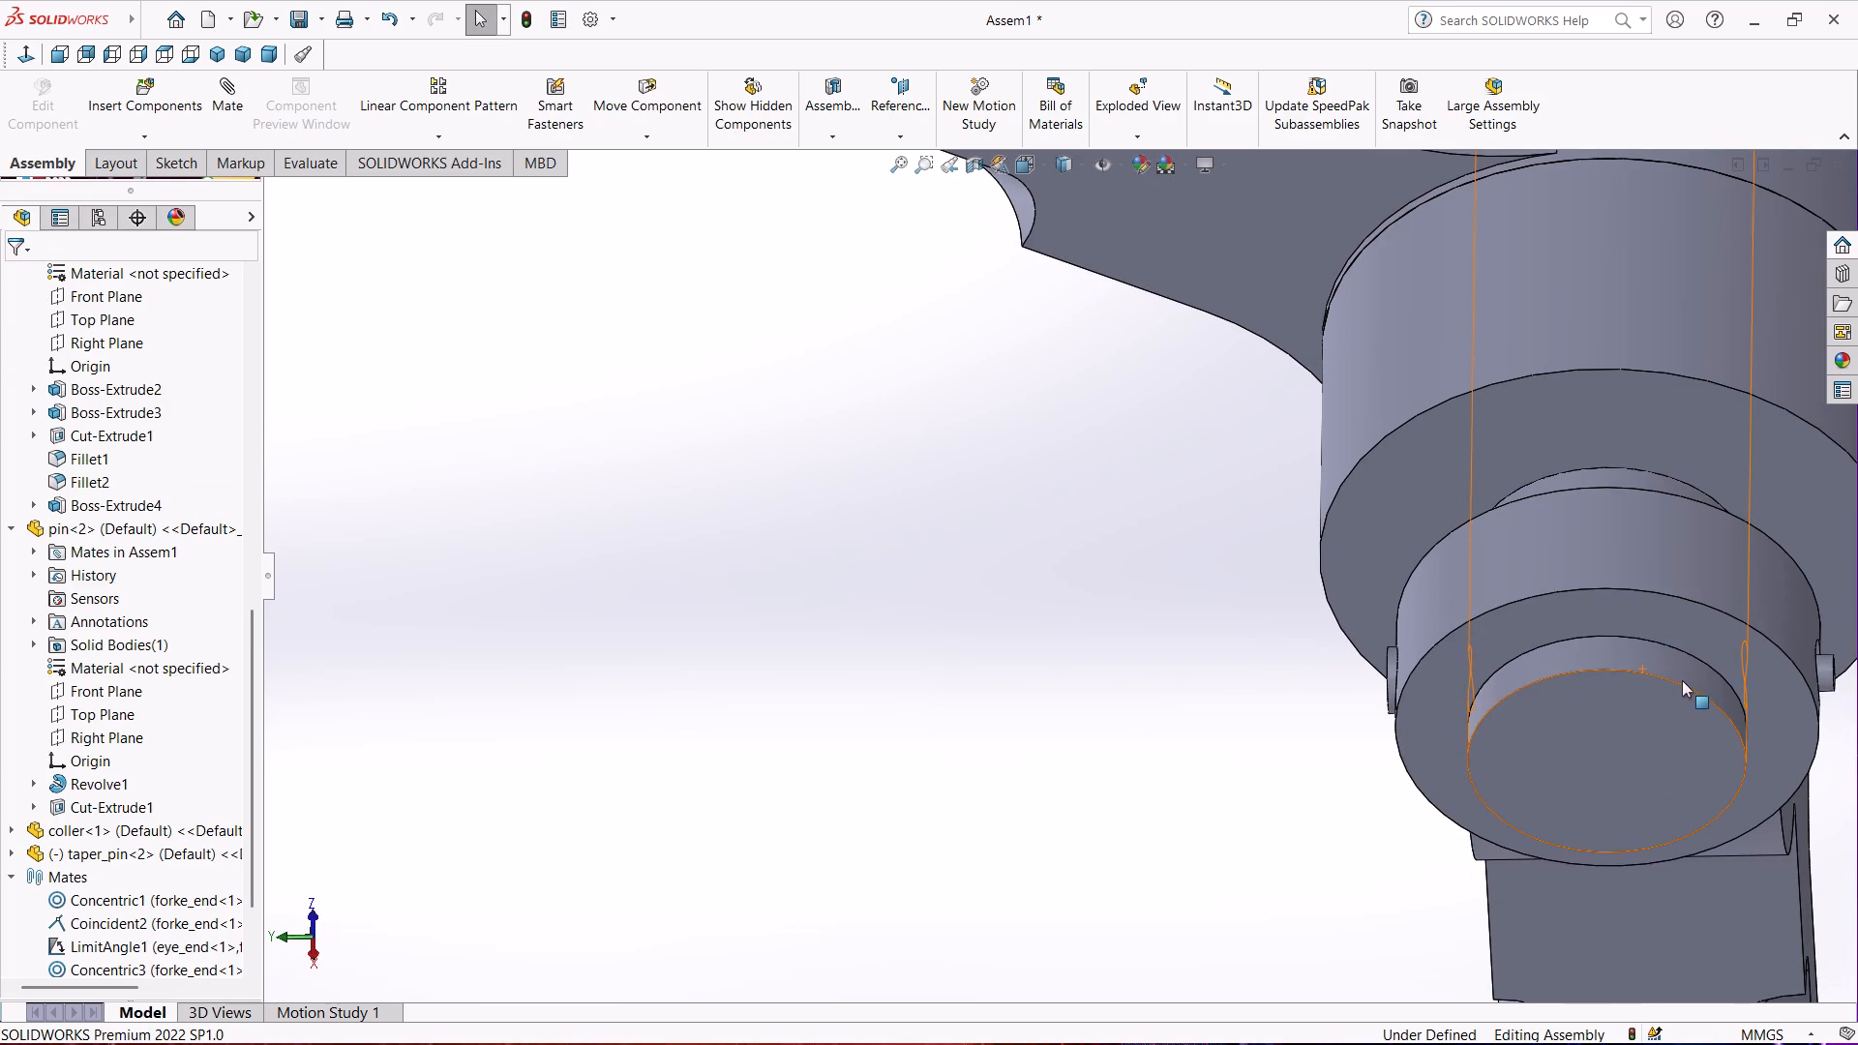
left_click(95, 708)
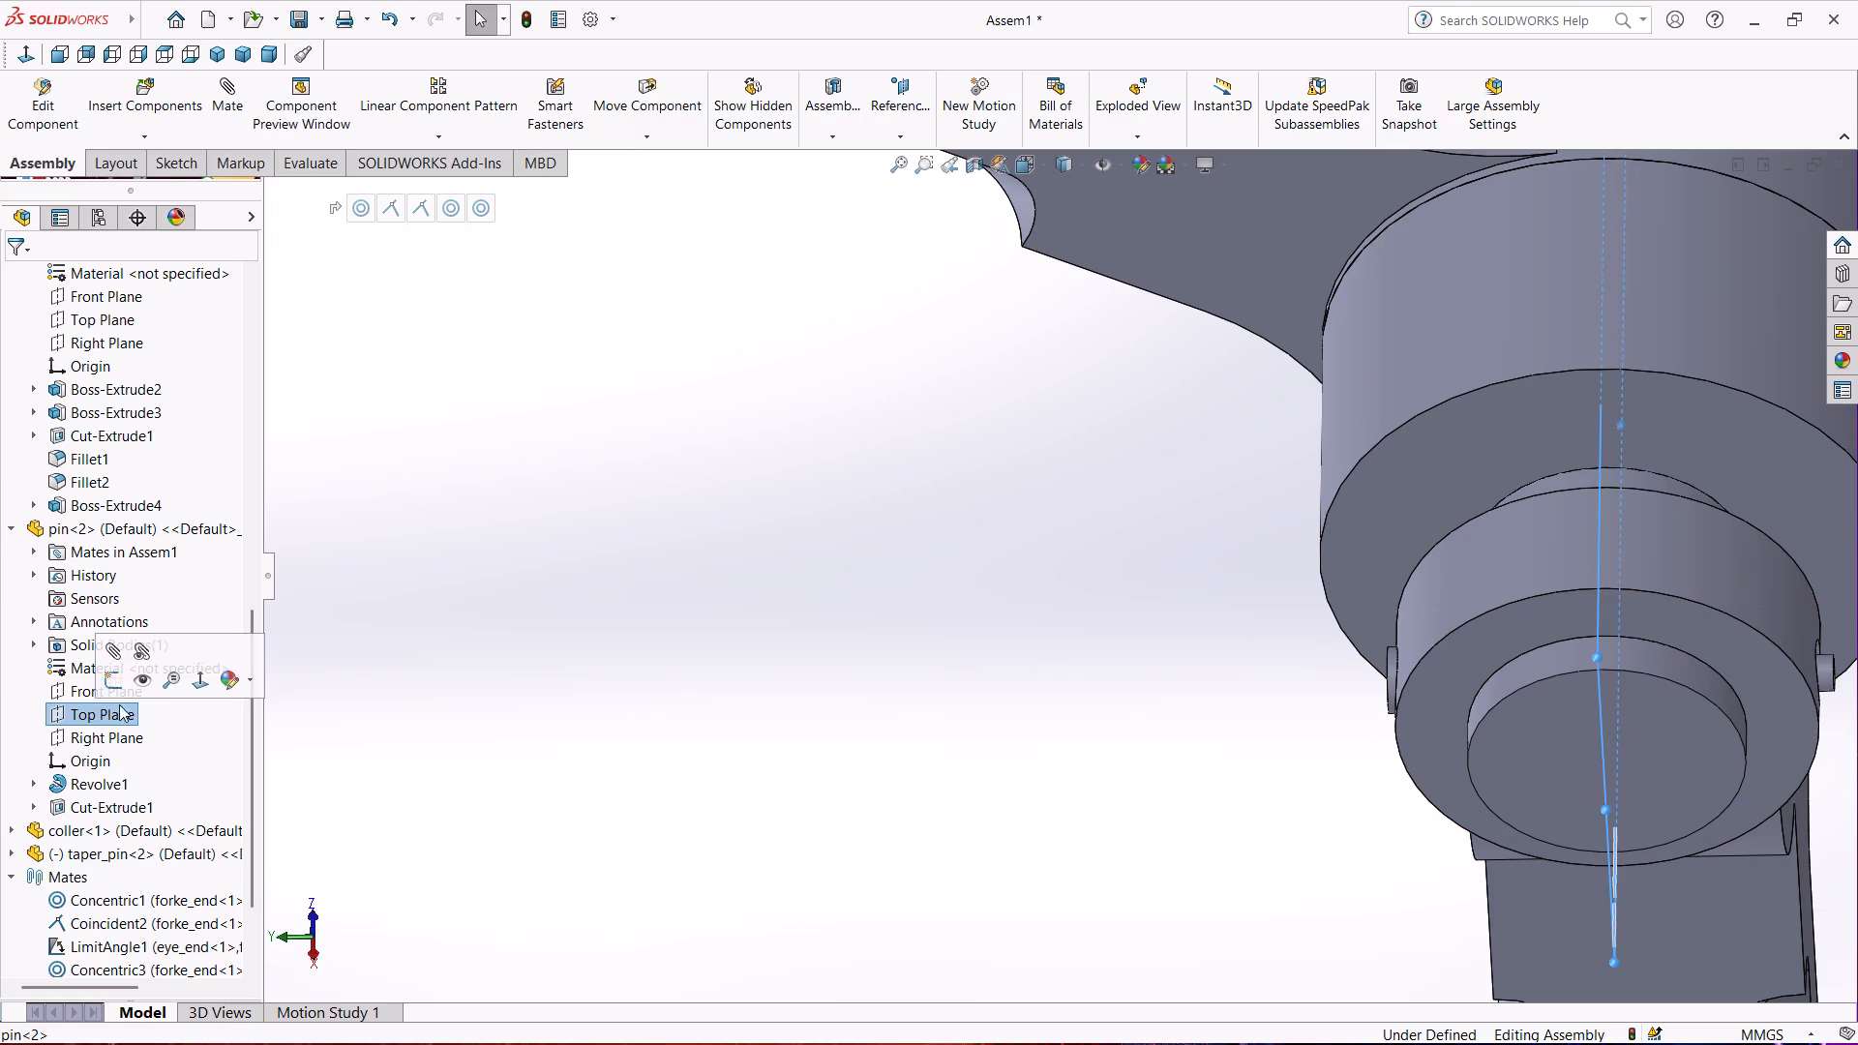
left_click_drag(247, 642, 239, 780)
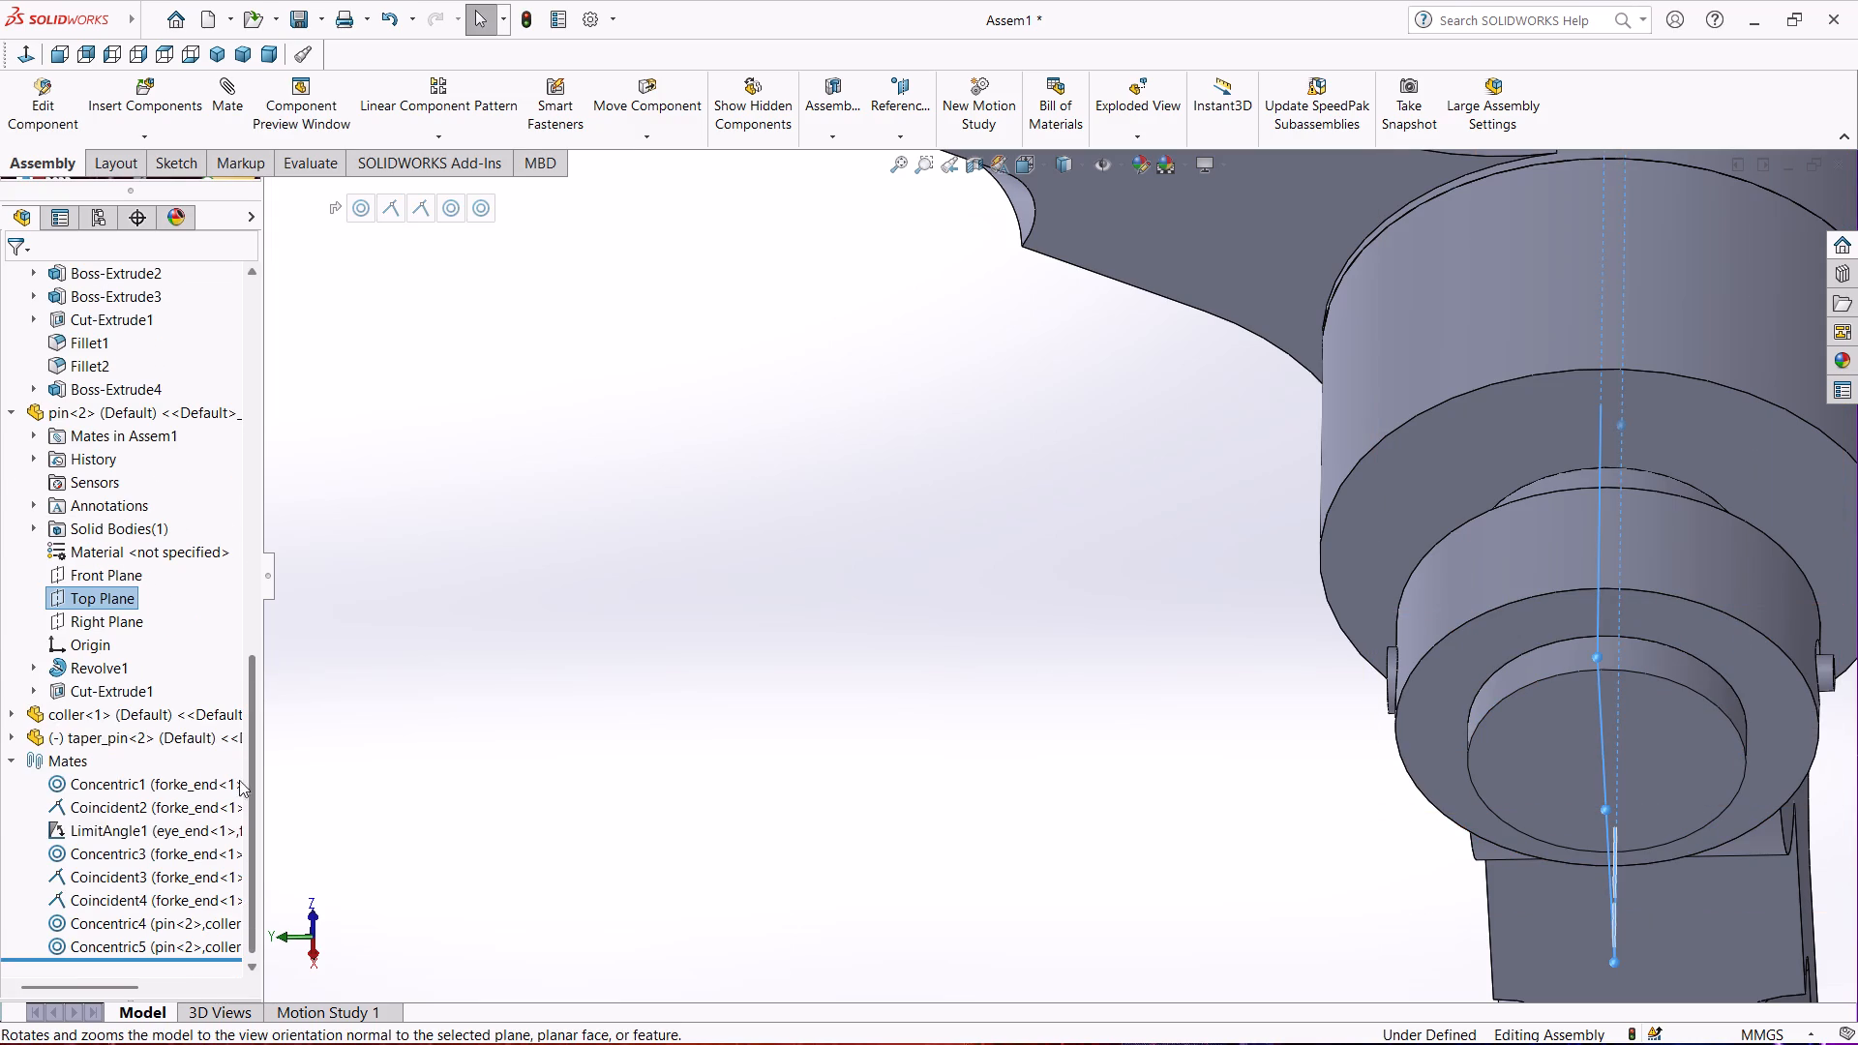
left_click_drag(239, 780, 241, 801)
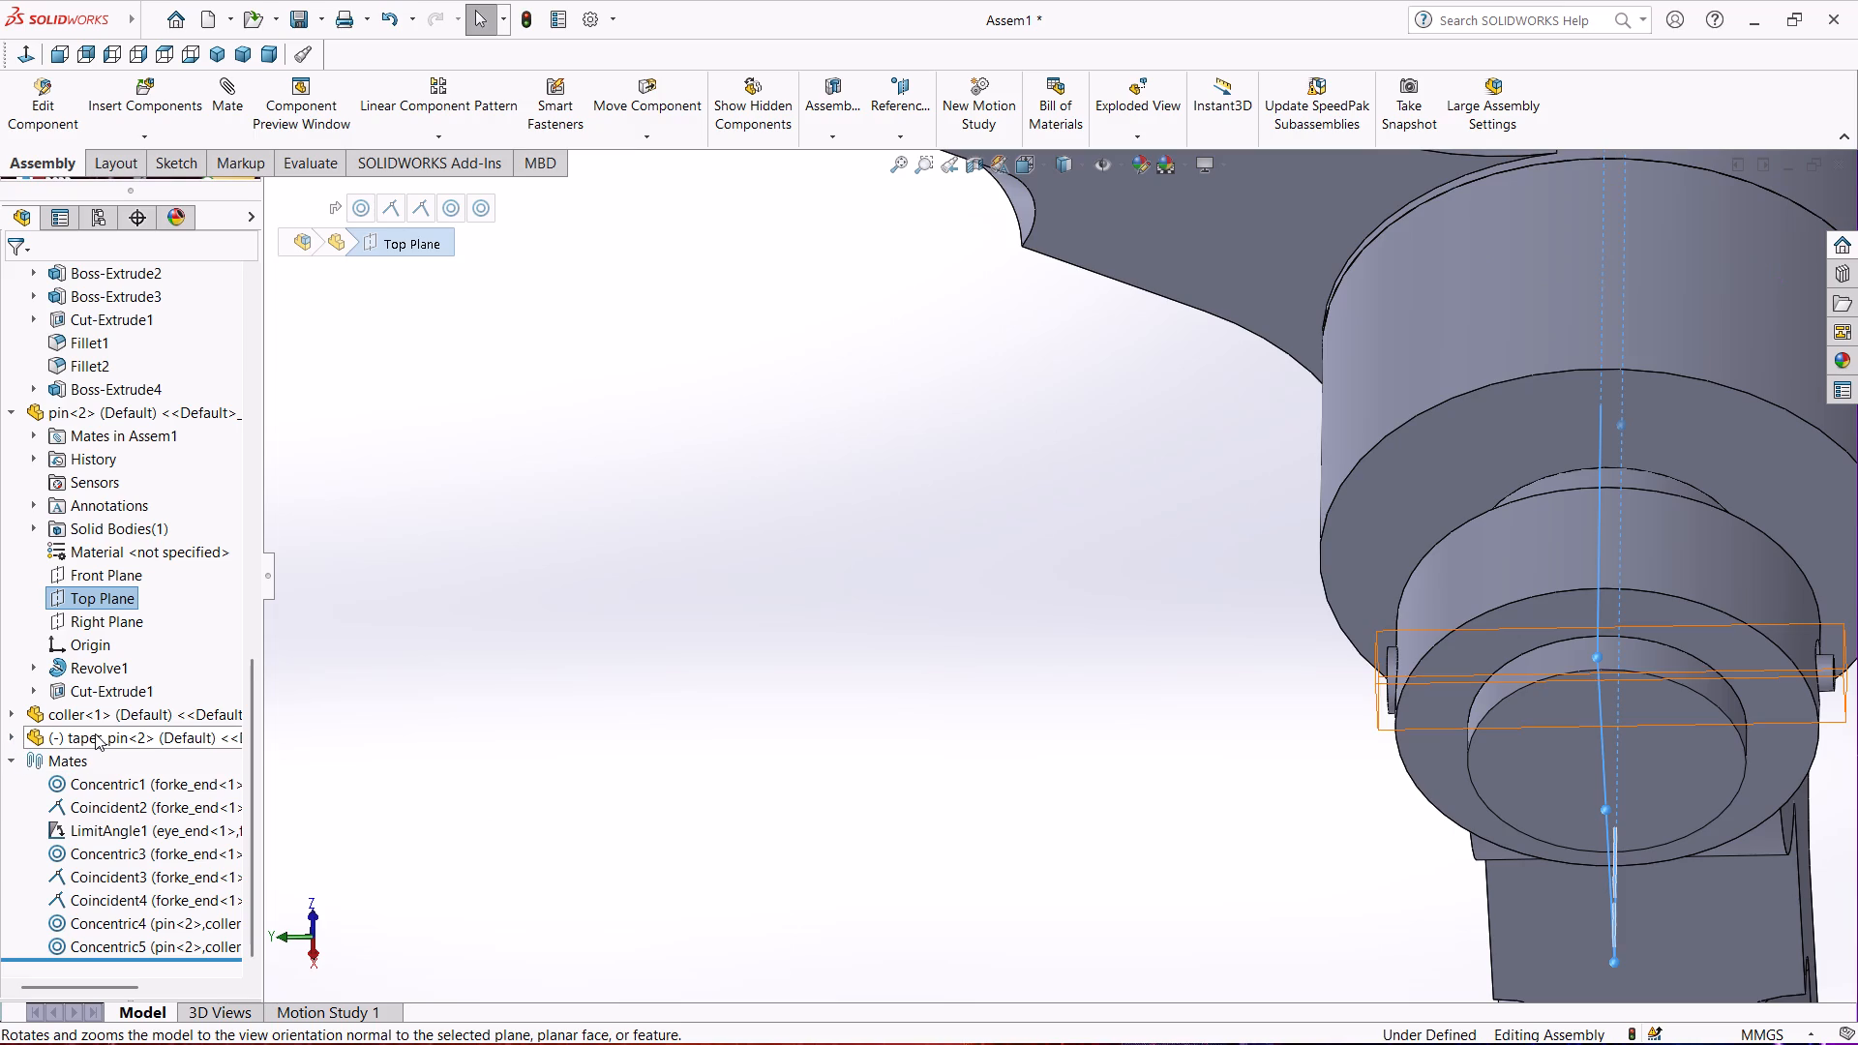
left_click(11, 732)
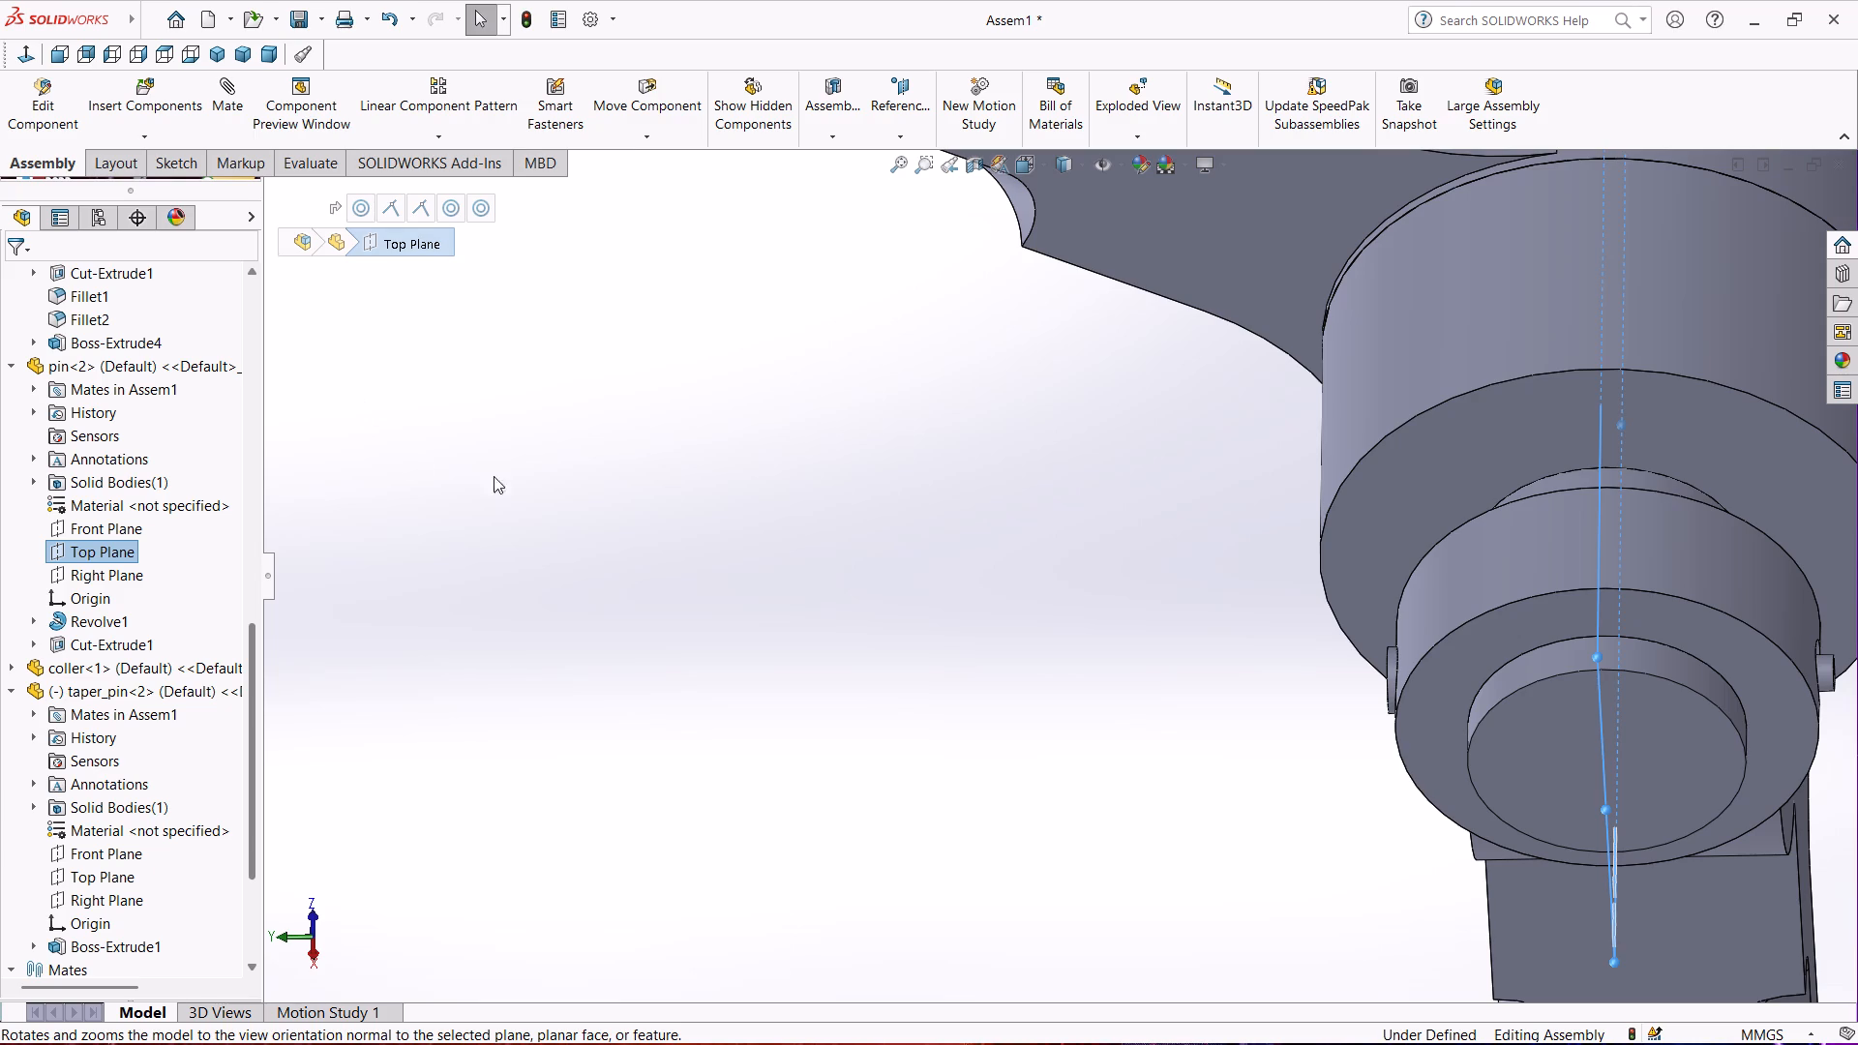
Examine from several sides how the knuckle pin's Top Plane lies relative to the collar and taper pin, and clear the selection.
scroll(1222, 622, "up", 1)
middle_click_drag(1167, 586, 1220, 689)
scroll(1220, 689, "up", 2)
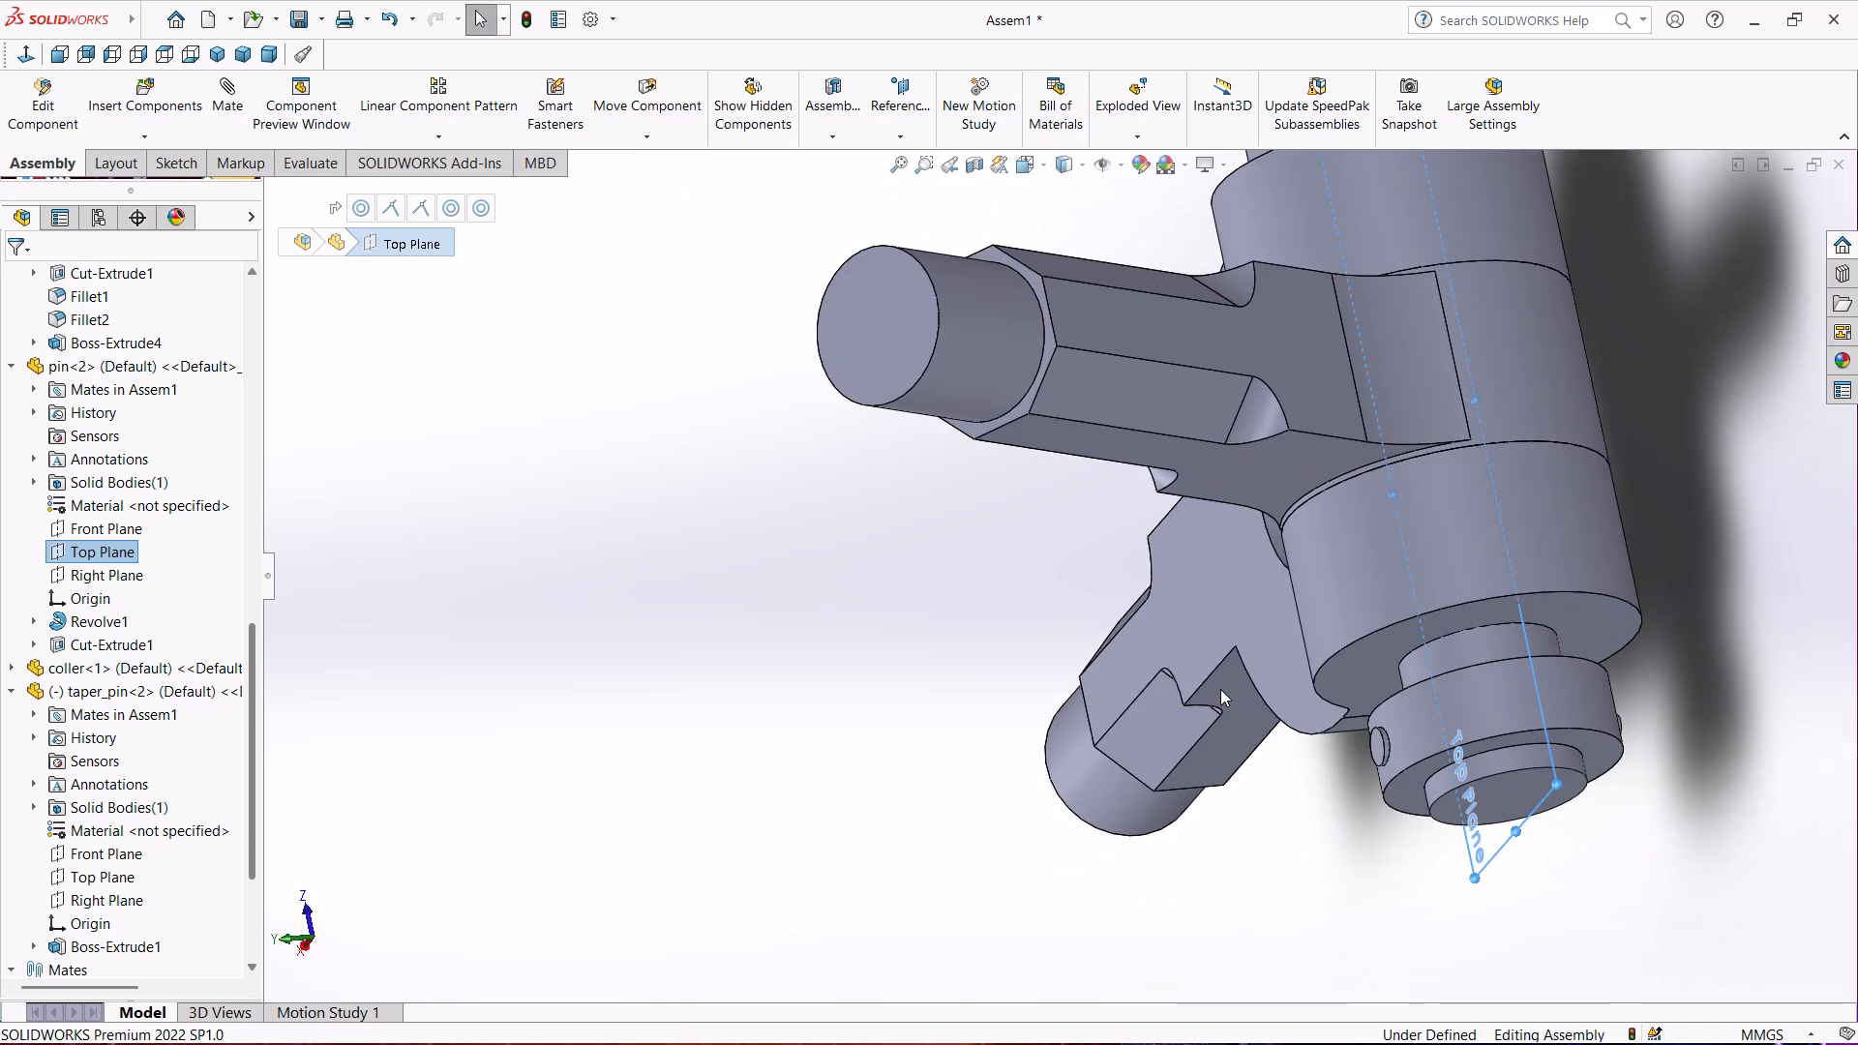
middle_click_drag(1210, 676, 1254, 745)
scroll(1523, 722, "down", 2)
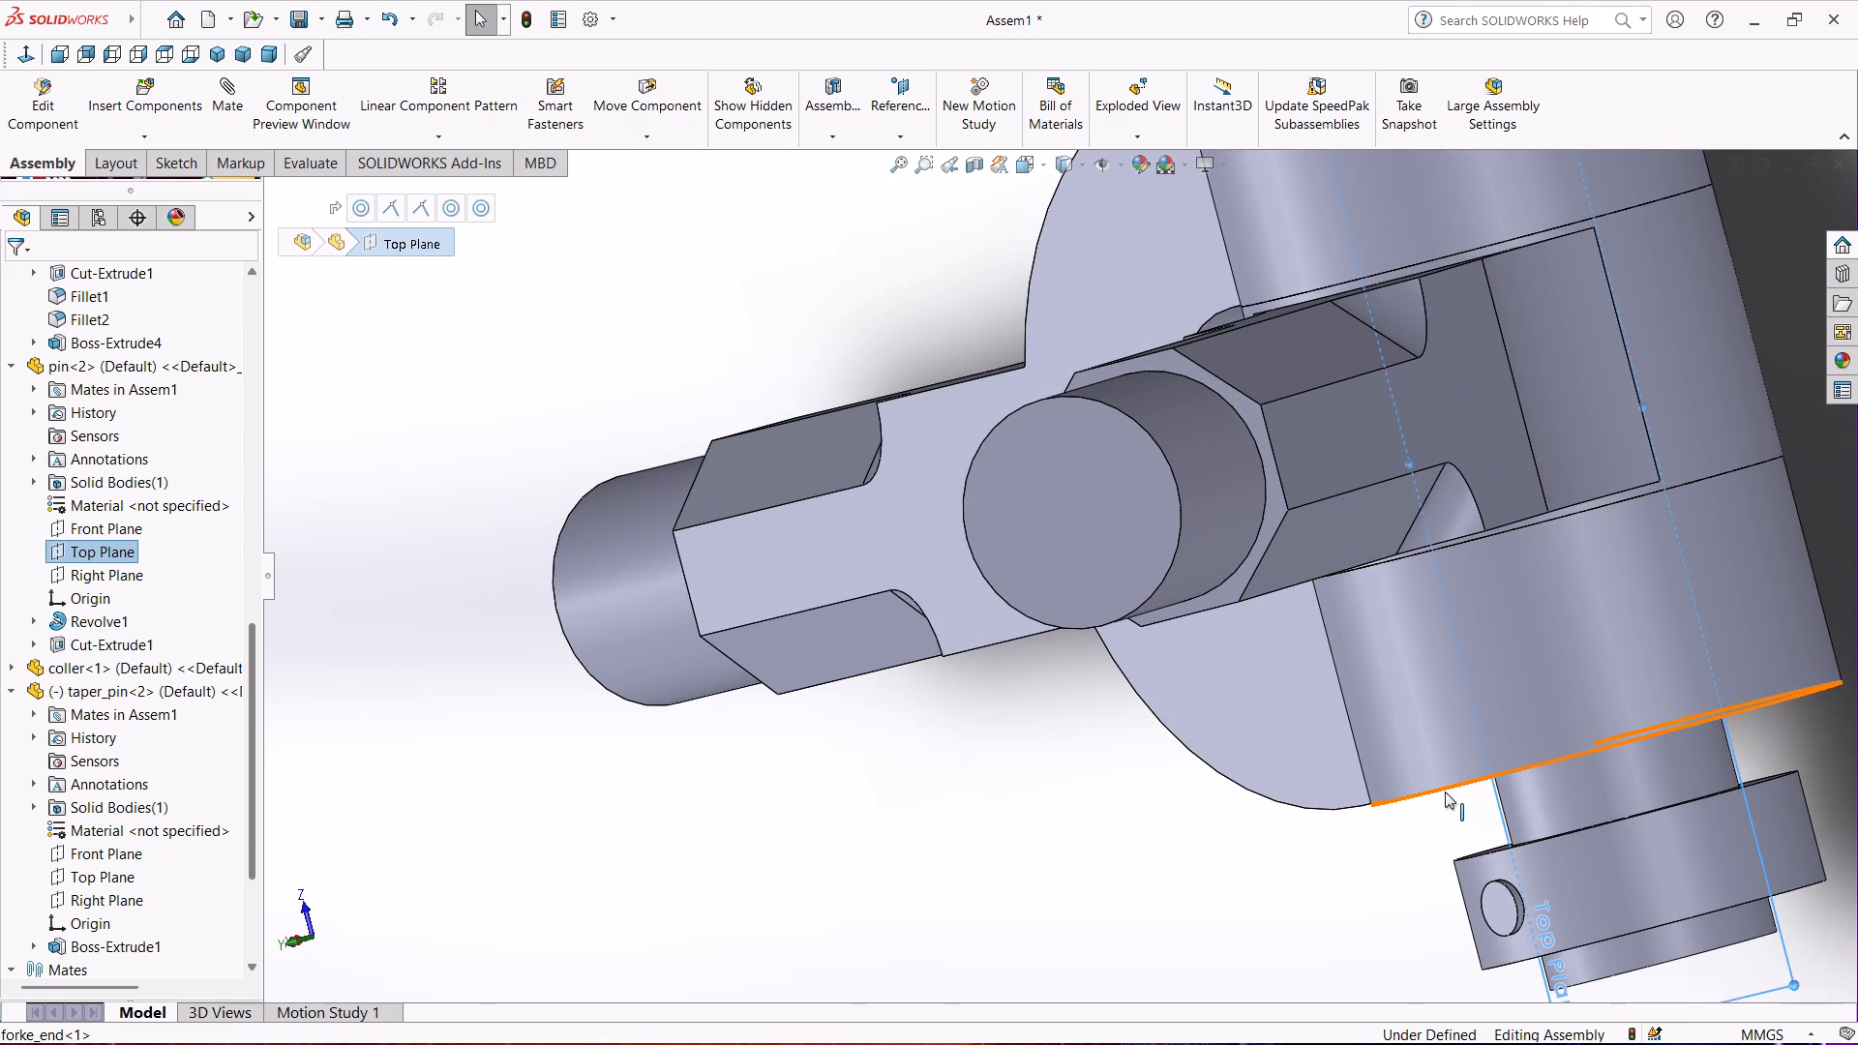
scroll(1445, 791, "up", 2)
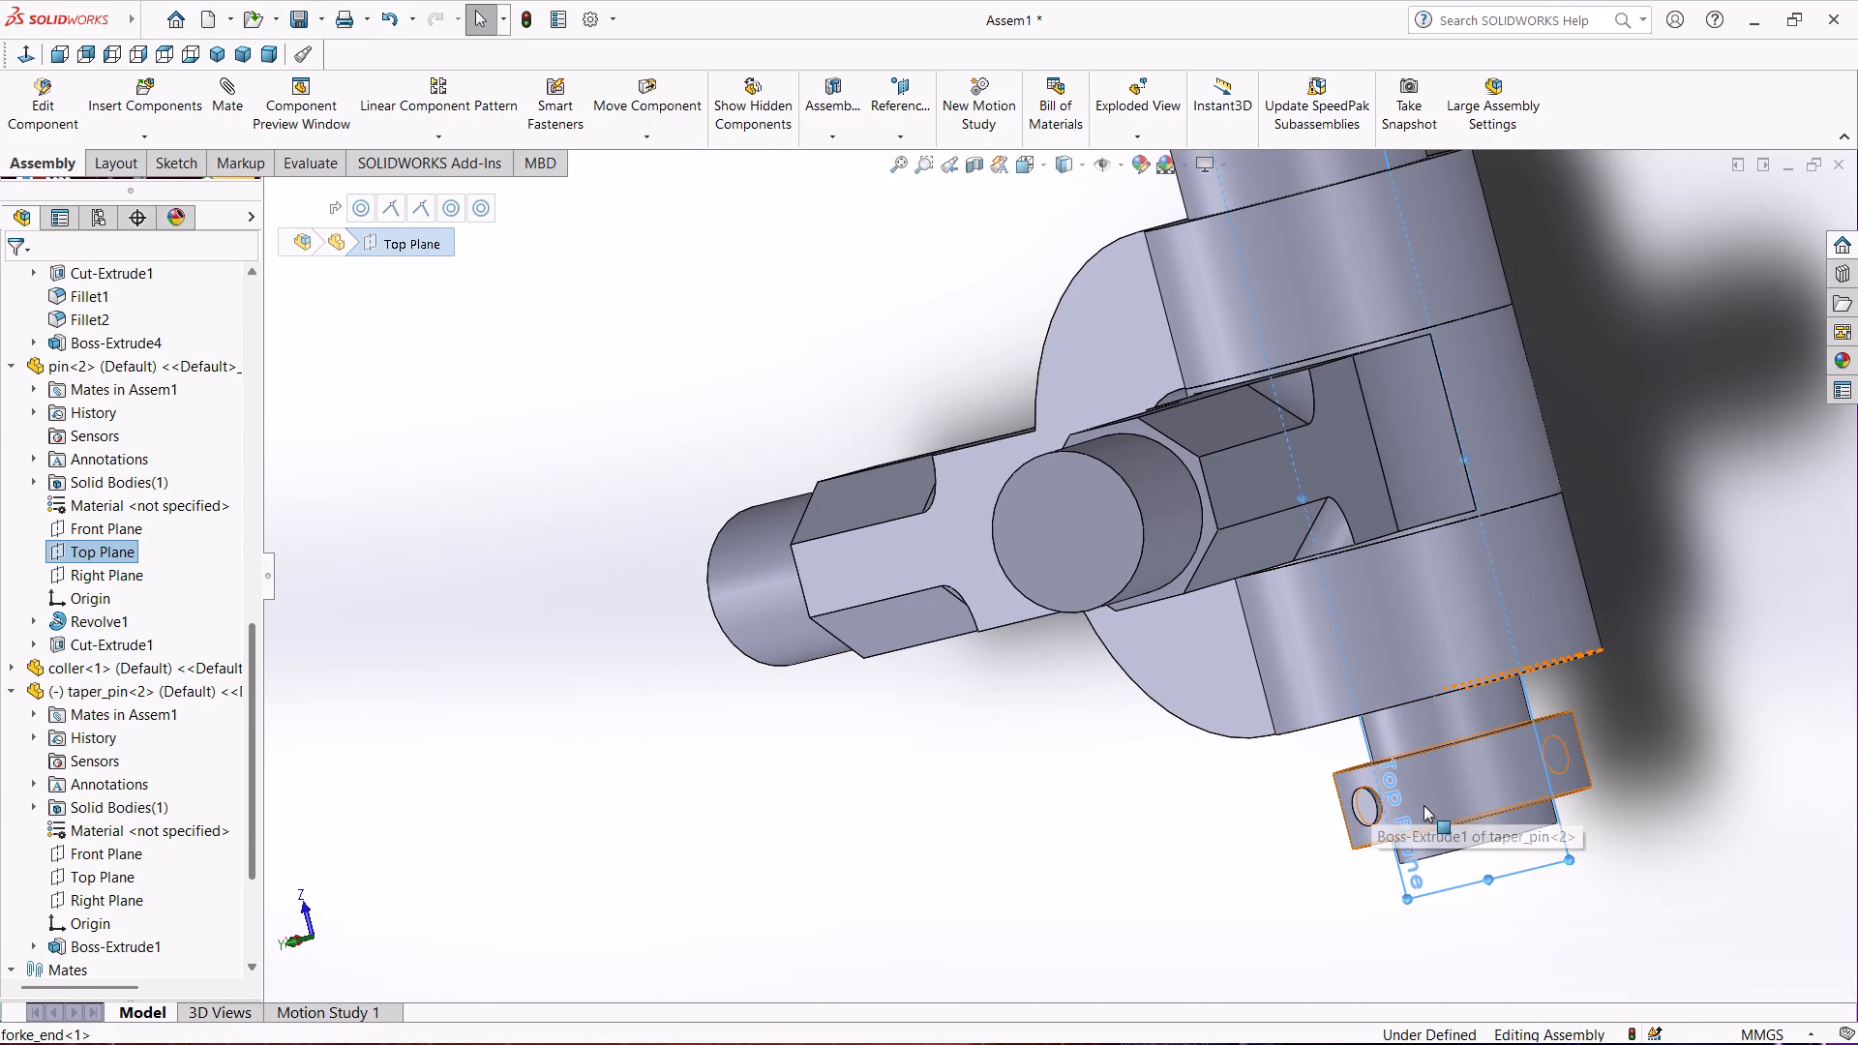
scroll(1423, 805, "up", 2)
scroll(1334, 772, "up", 1)
middle_click_drag(1334, 772, 1400, 736)
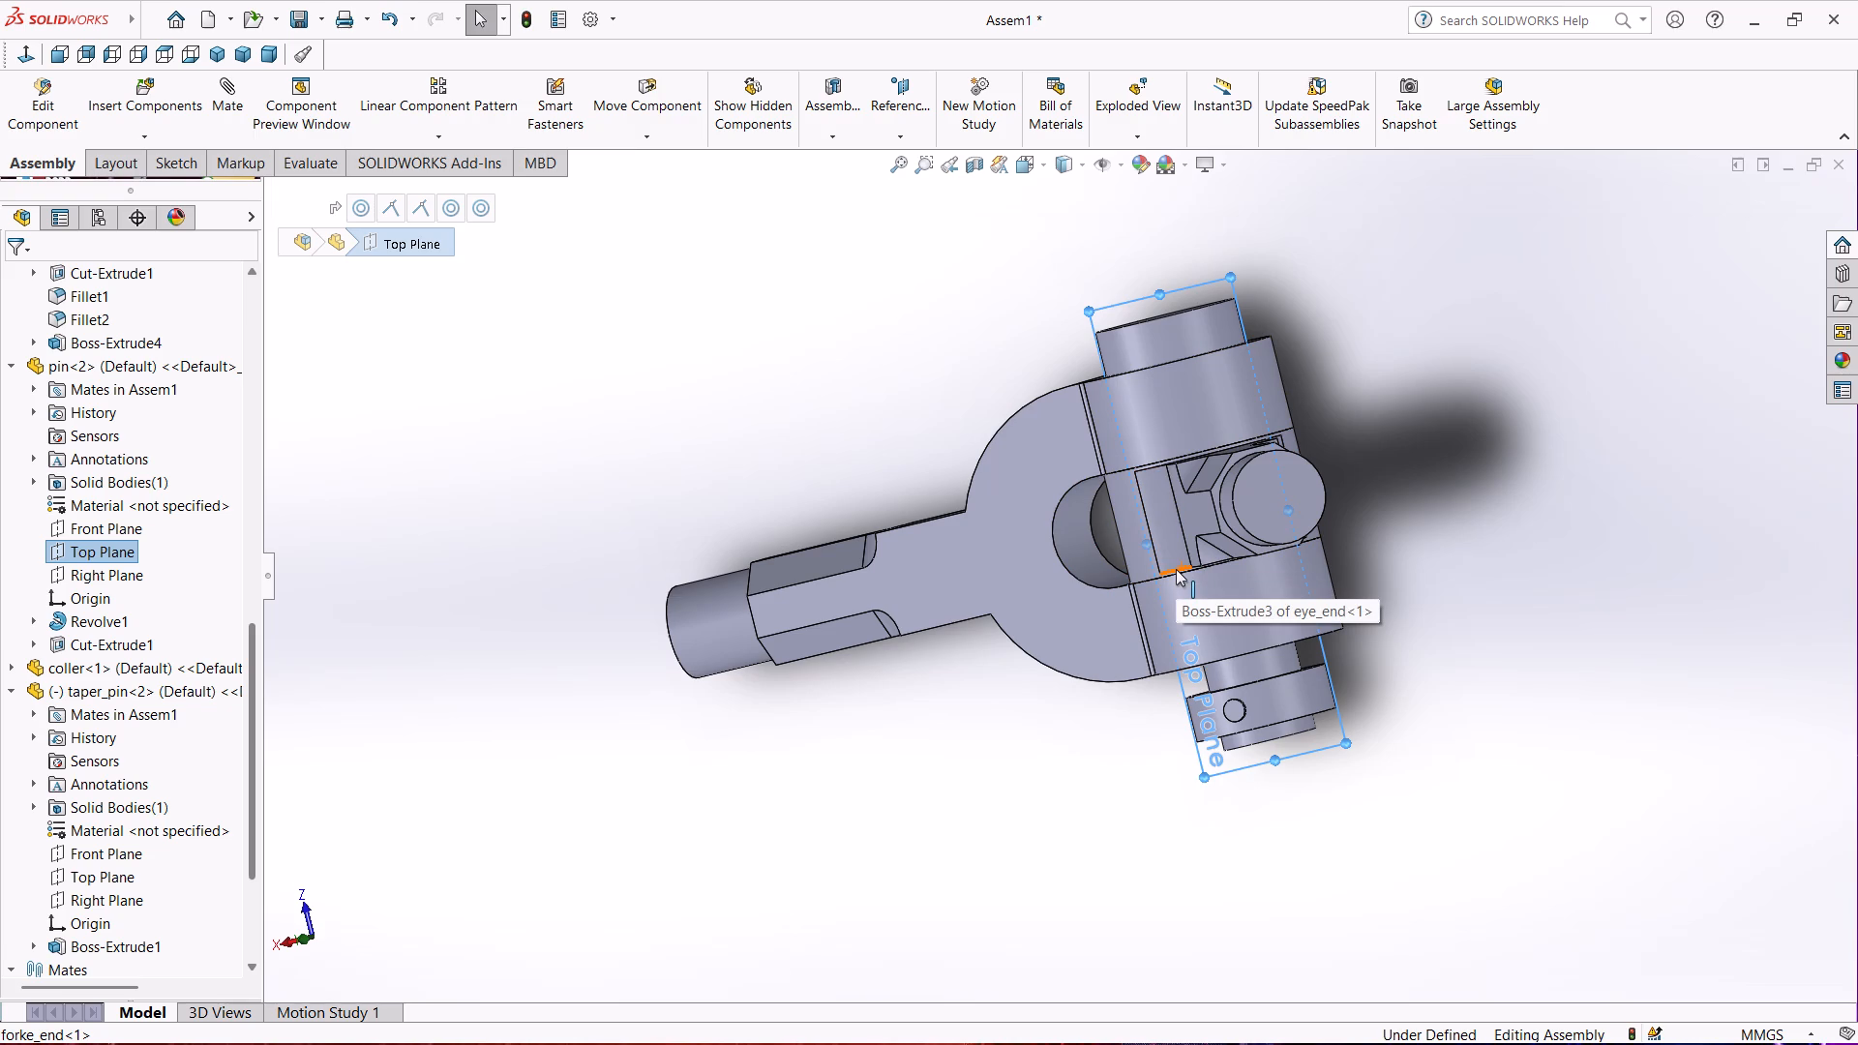
scroll(1176, 571, "down", 3)
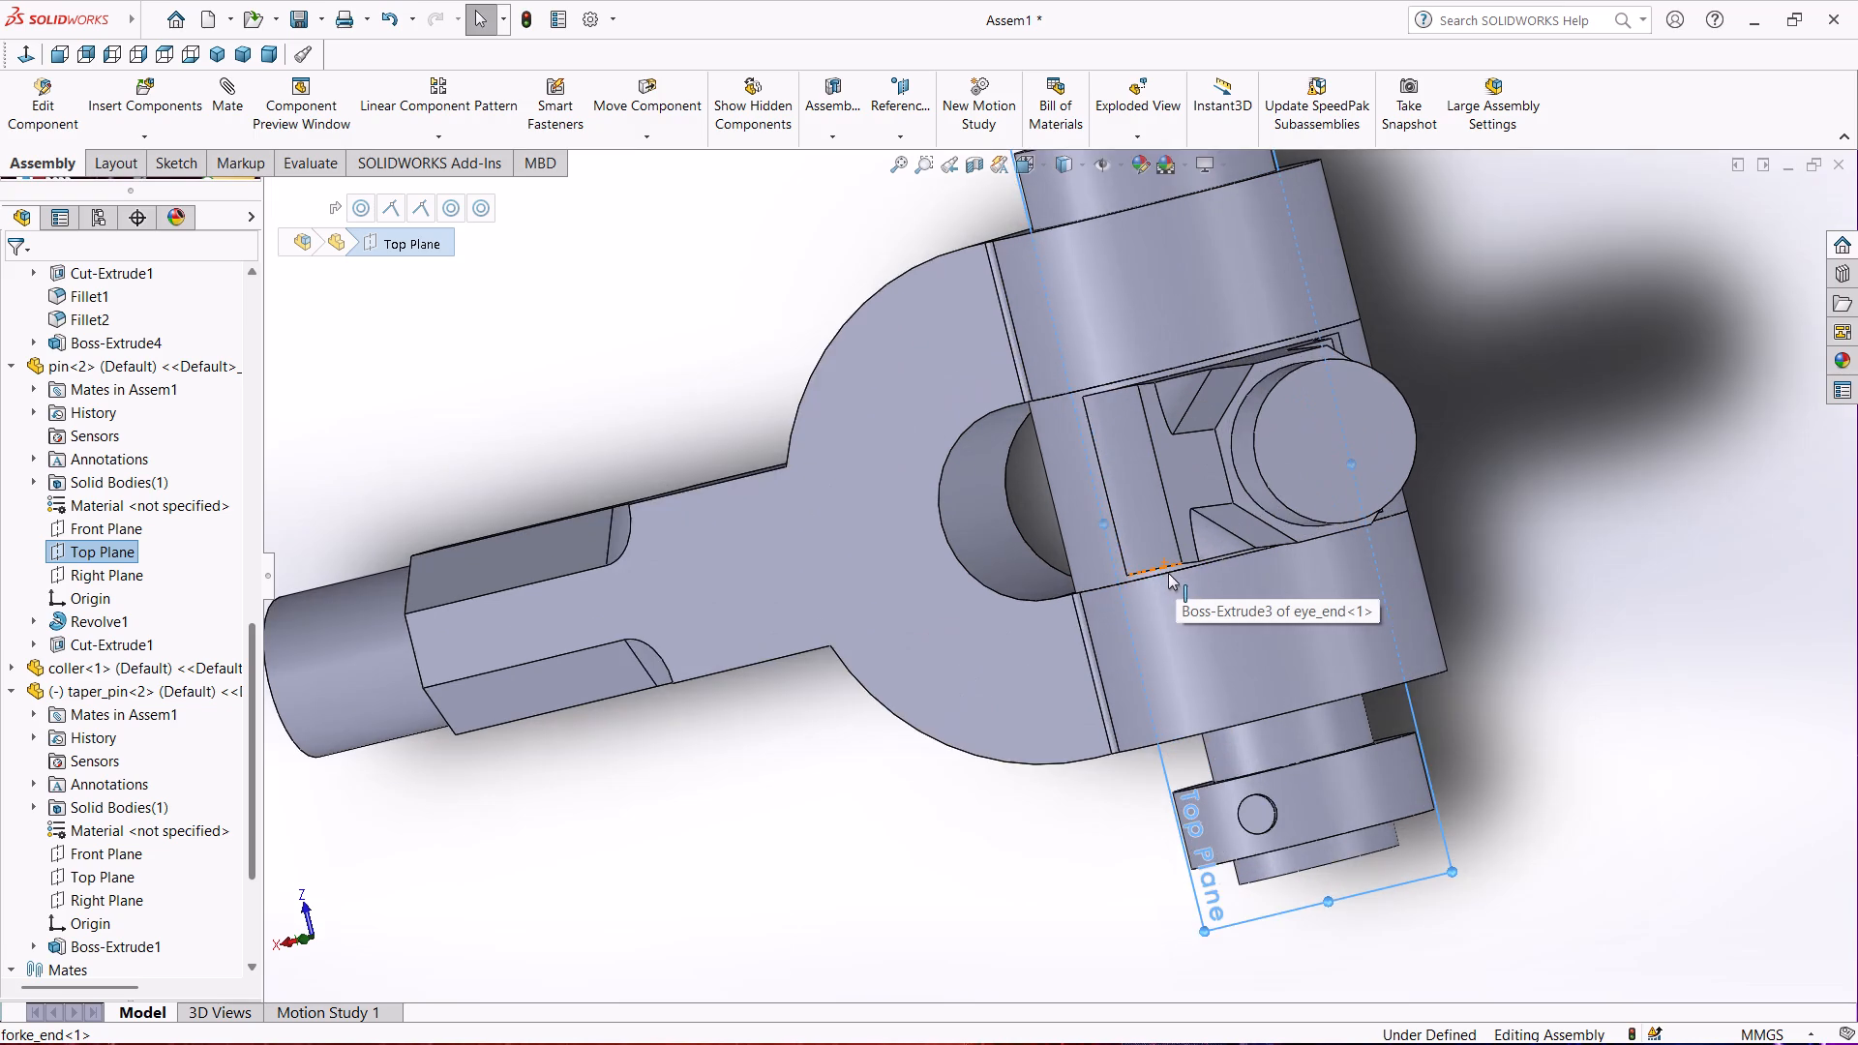
middle_click_drag(1167, 572, 763, 746)
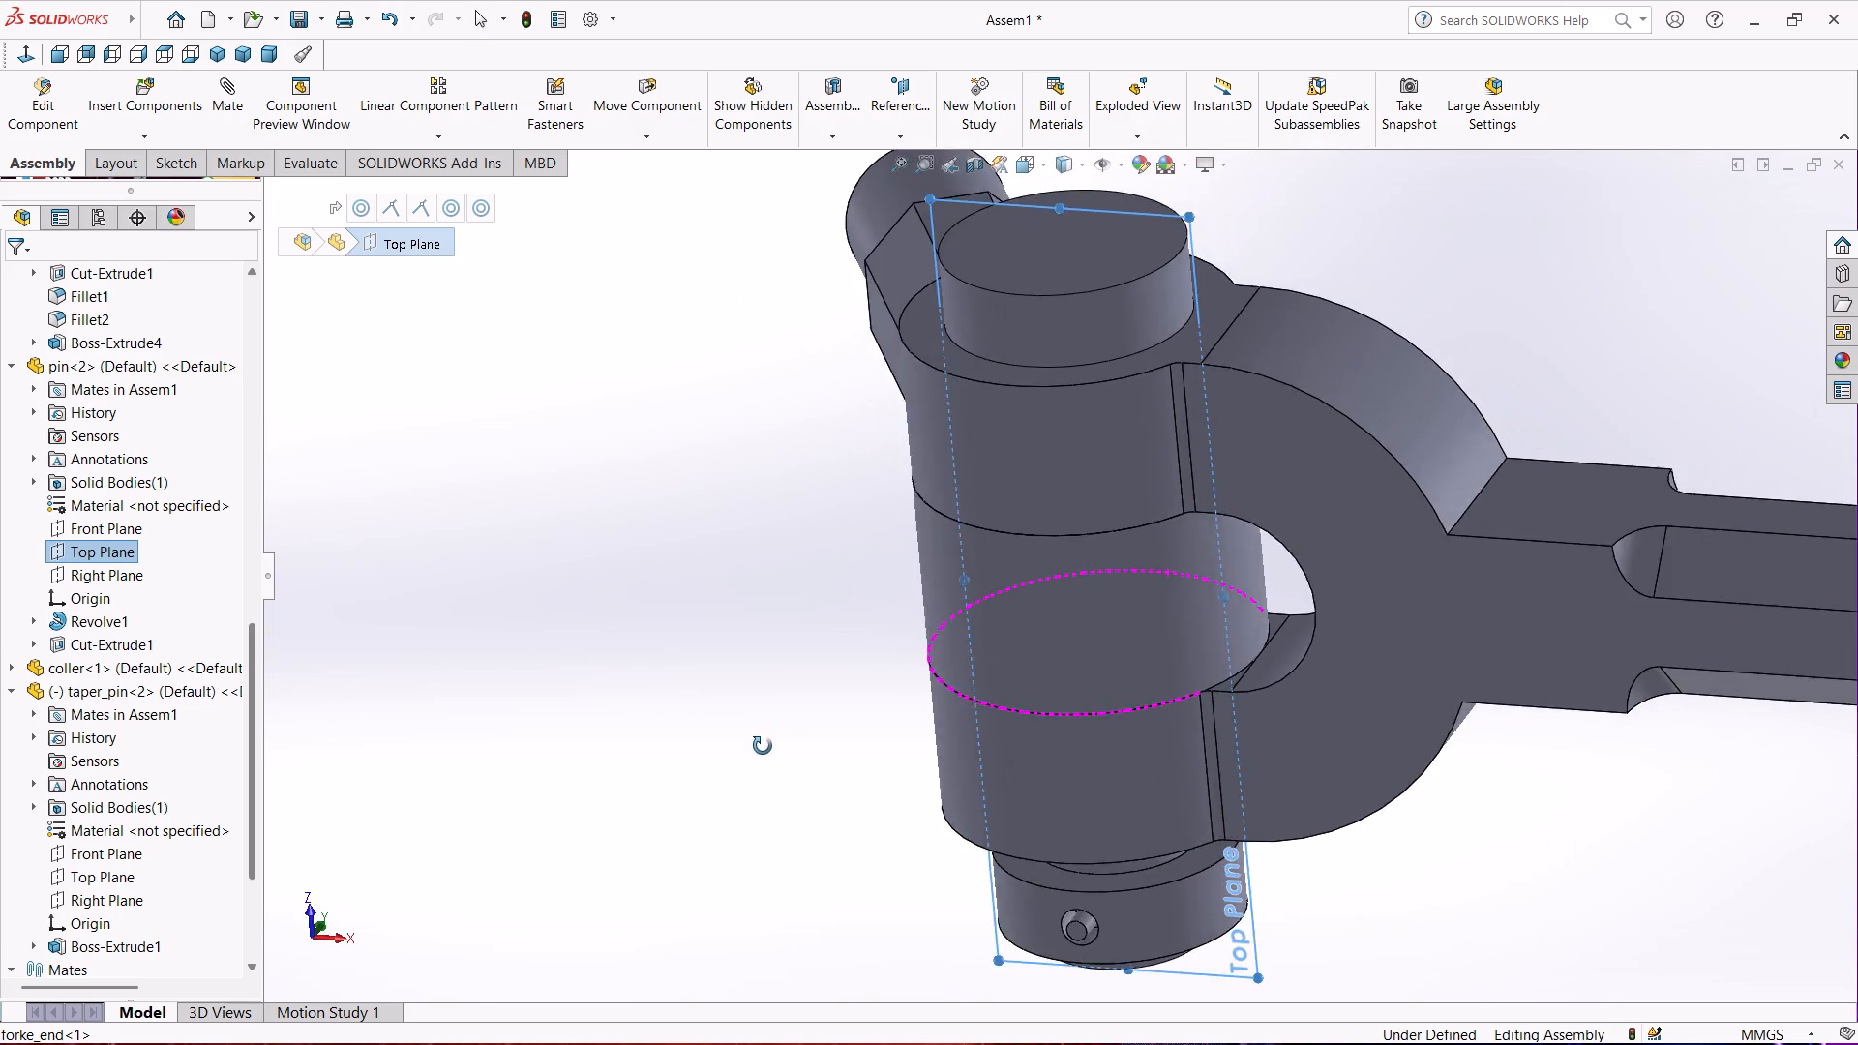
middle_click_drag(763, 746, 848, 838)
left_click(515, 708)
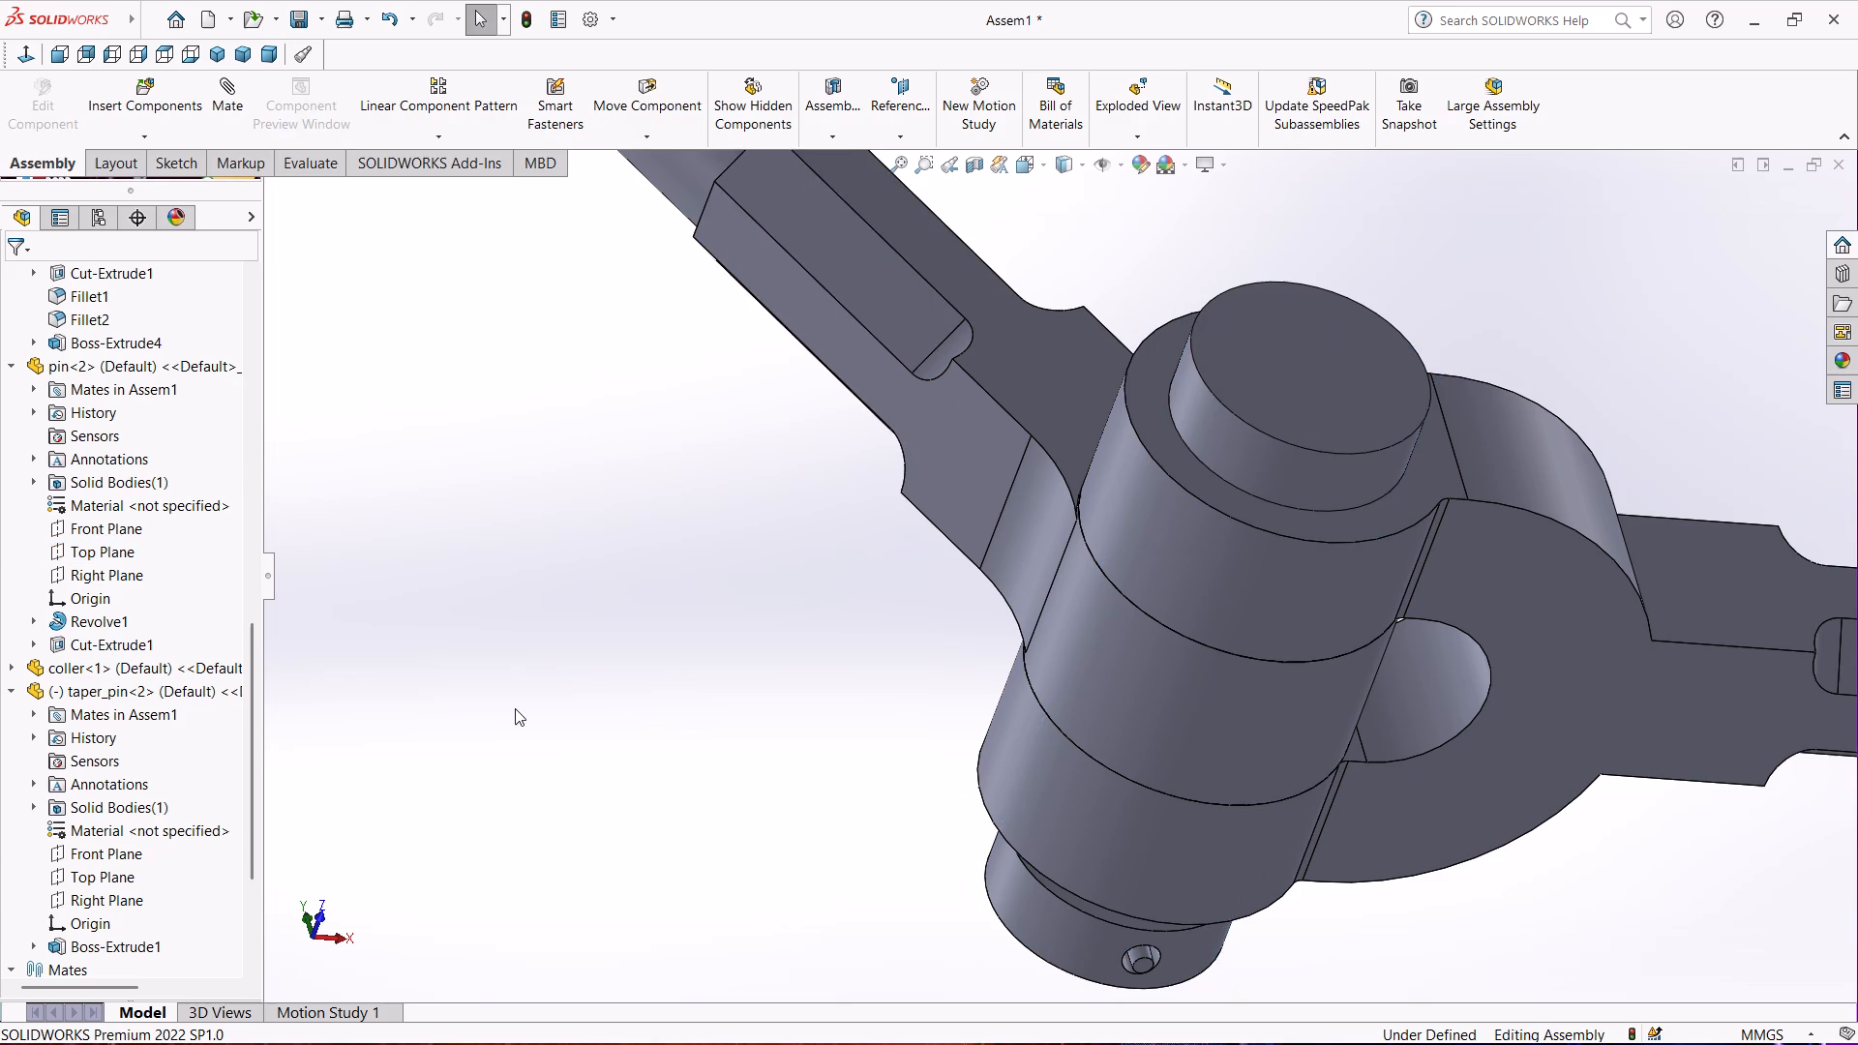
Start a Distance mate between the taper pin's larger end face and the collar's outer cylindrical face.
middle_click_drag(633, 738, 900, 906)
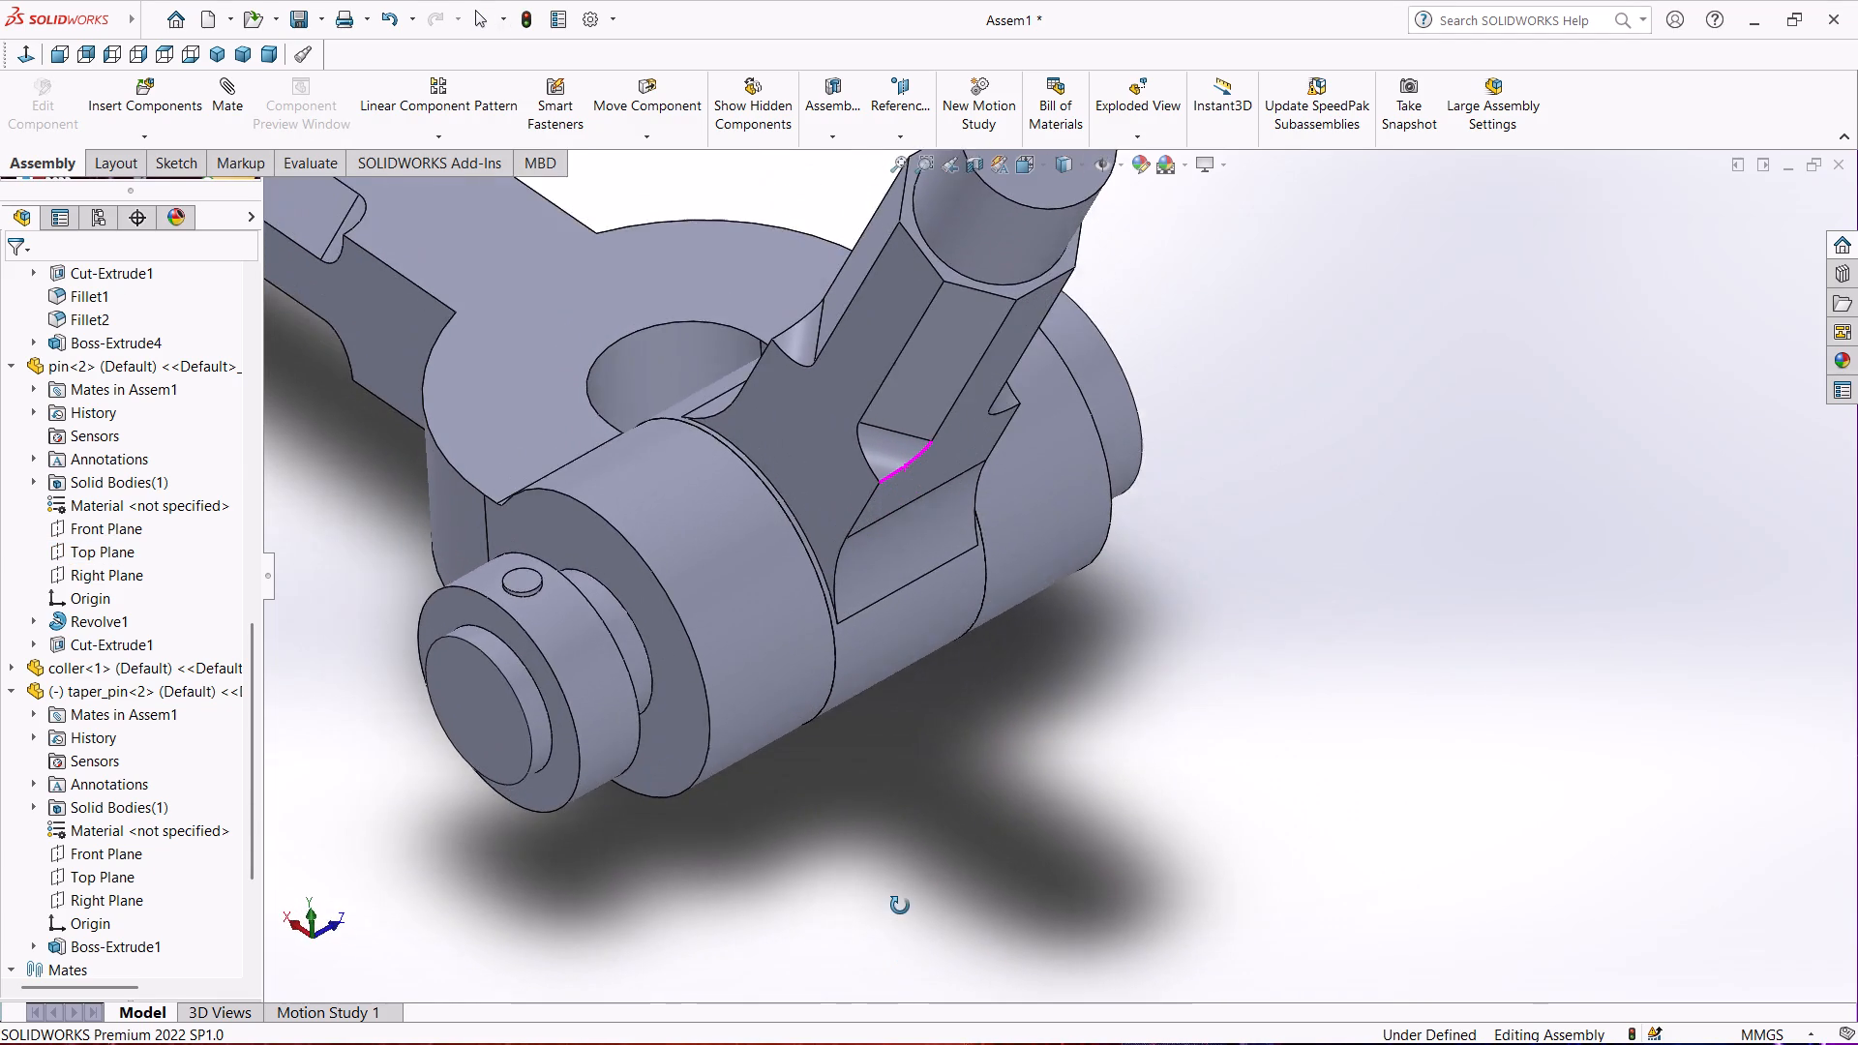
middle_click_drag(900, 906, 908, 921)
scroll(517, 556, "down", 4)
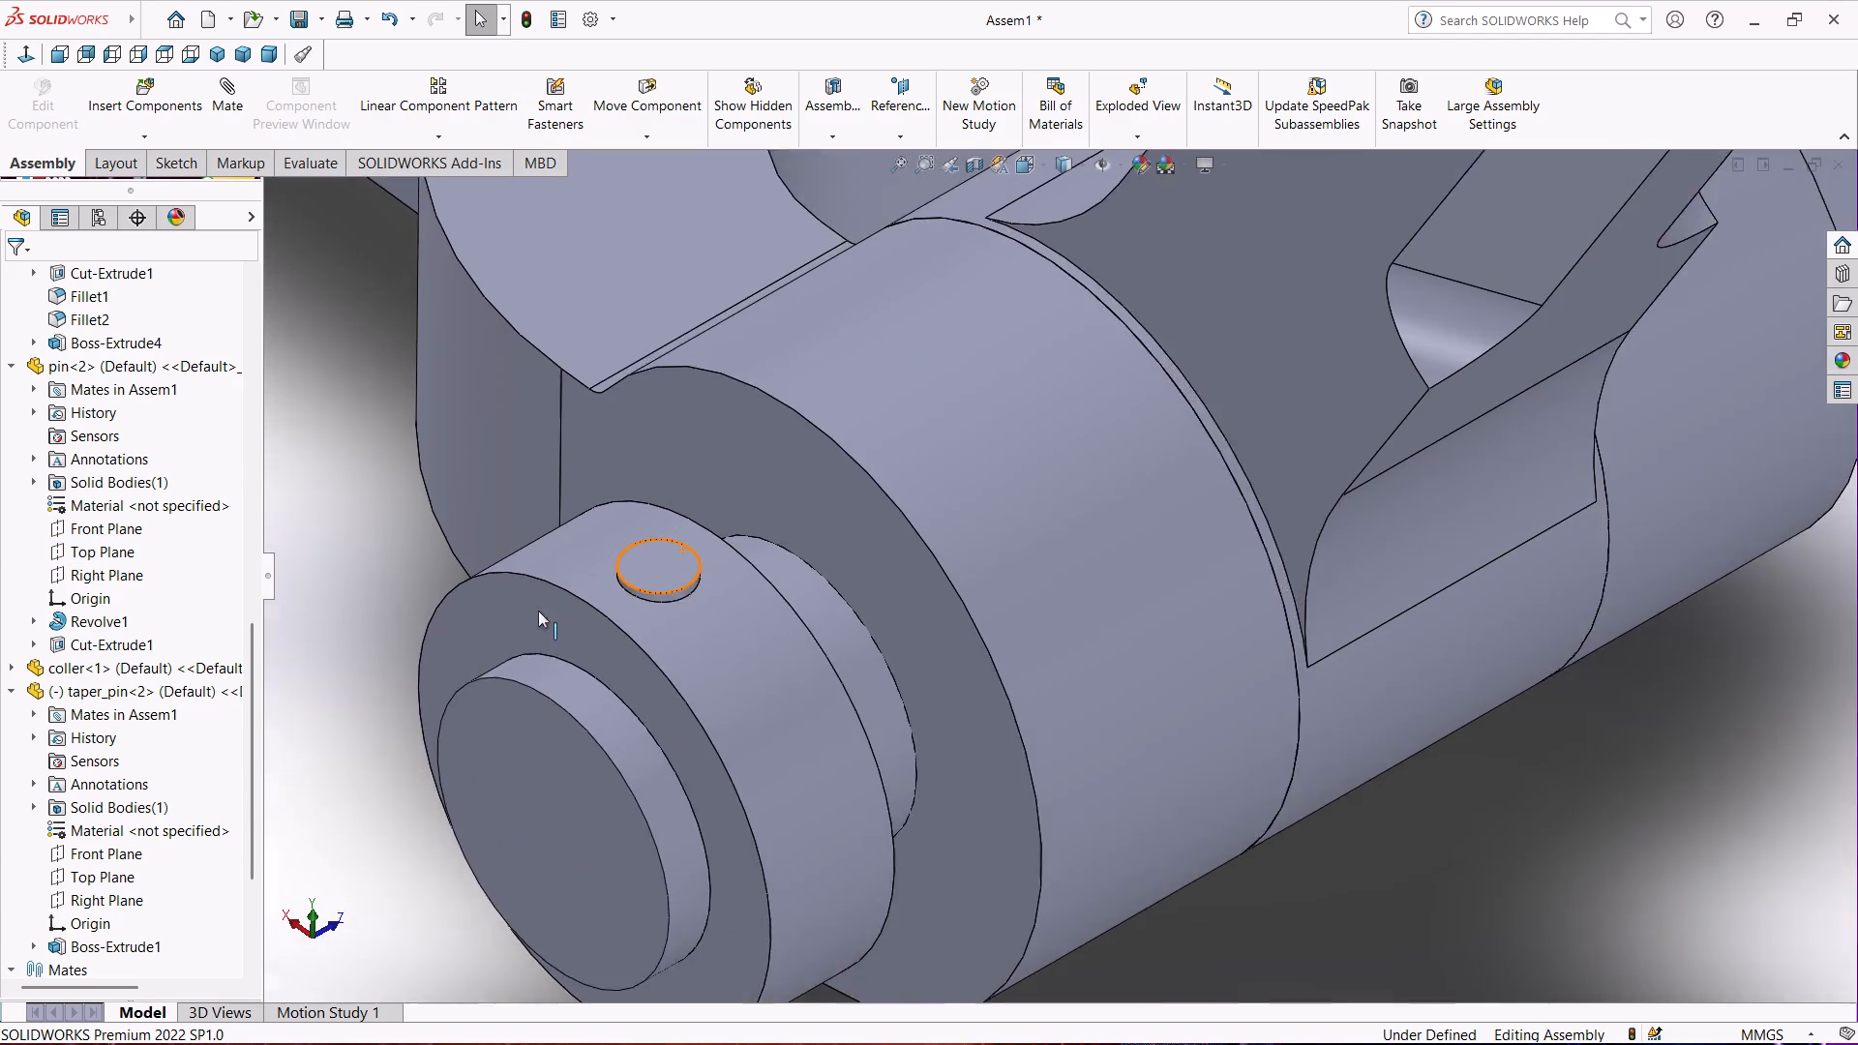
scroll(538, 611, "down", 1)
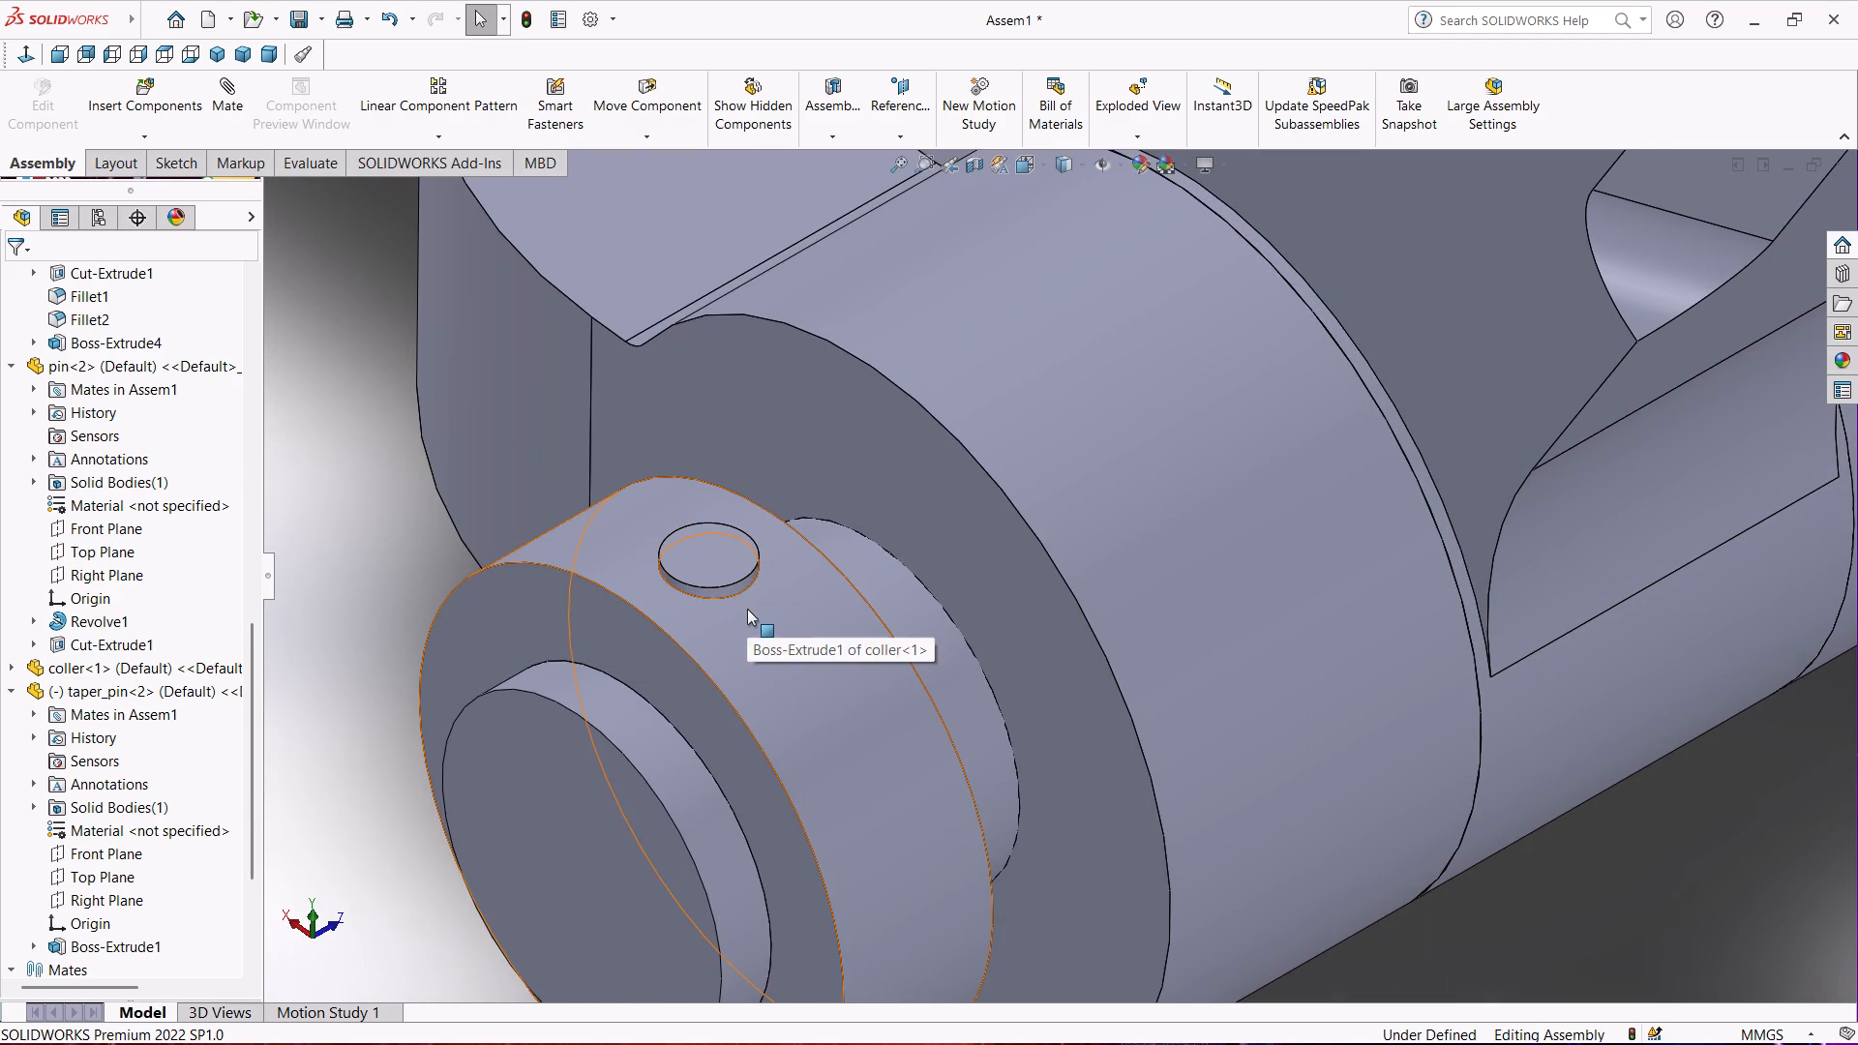
left_click(214, 98)
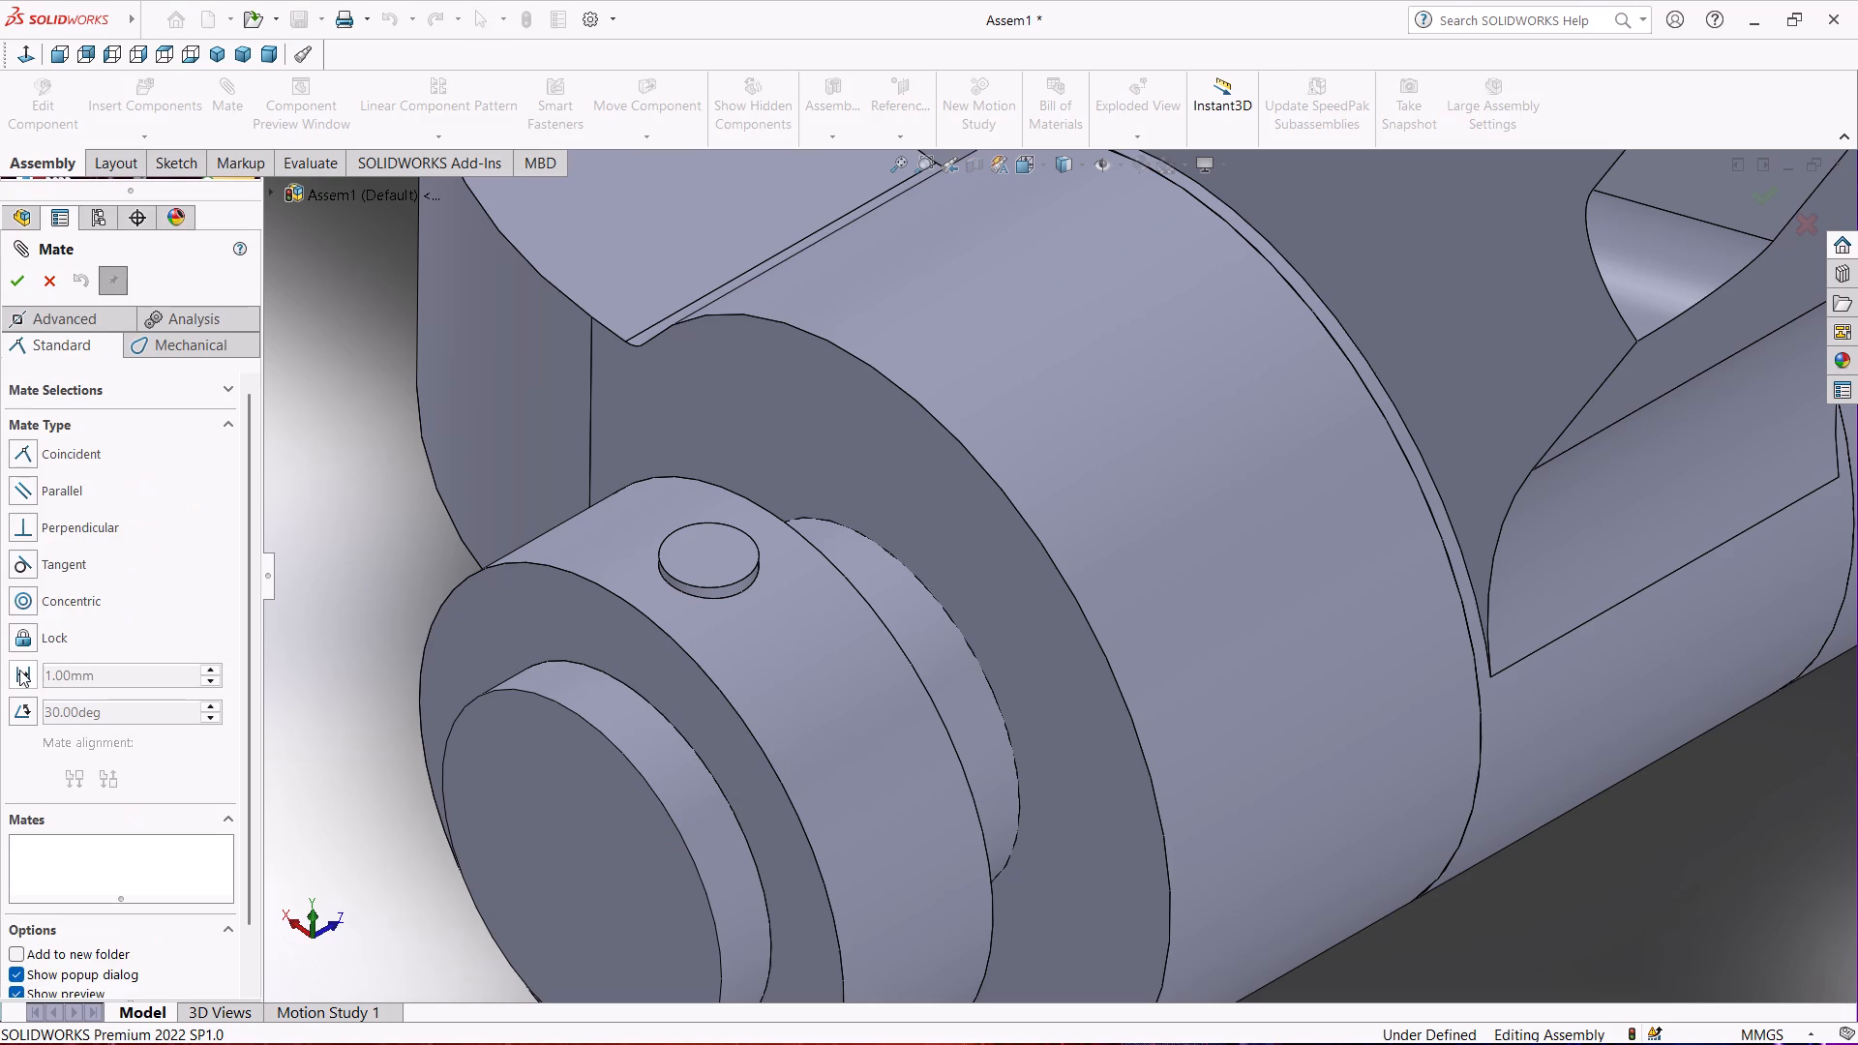
left_click(19, 668)
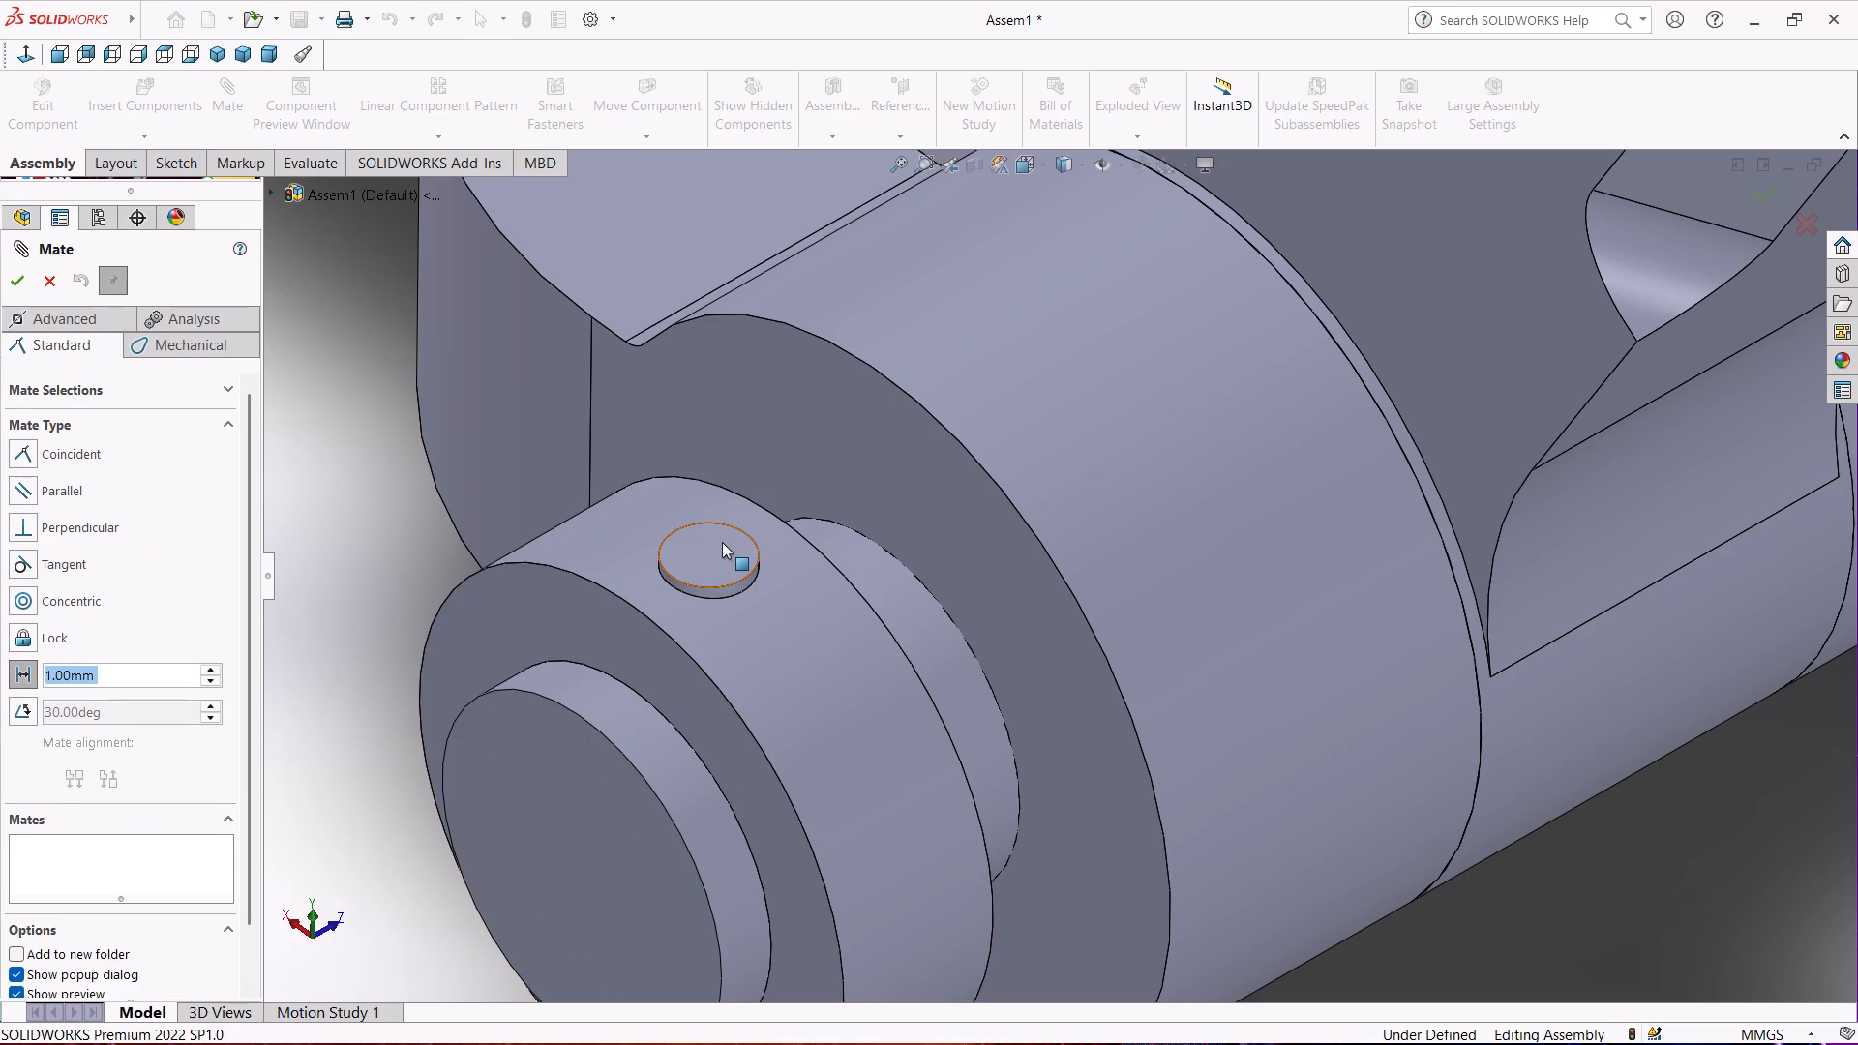
left_click(722, 542)
left_click(749, 648)
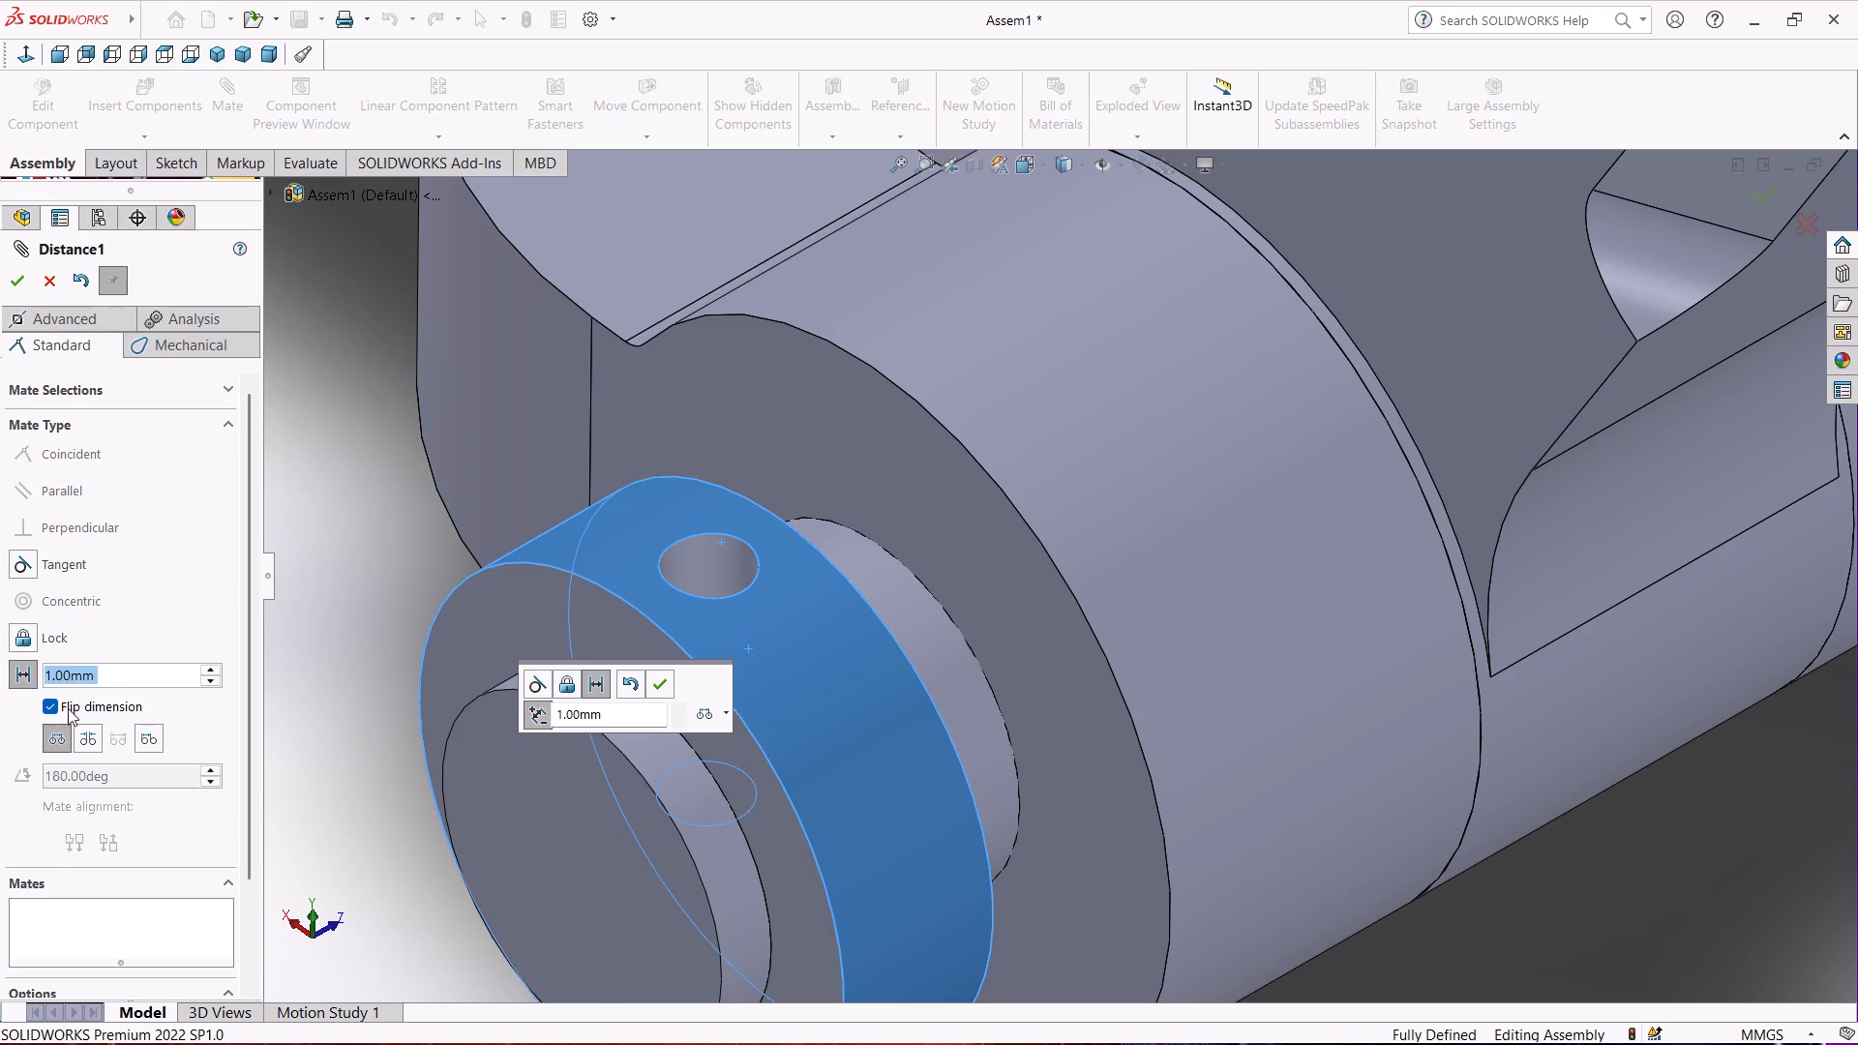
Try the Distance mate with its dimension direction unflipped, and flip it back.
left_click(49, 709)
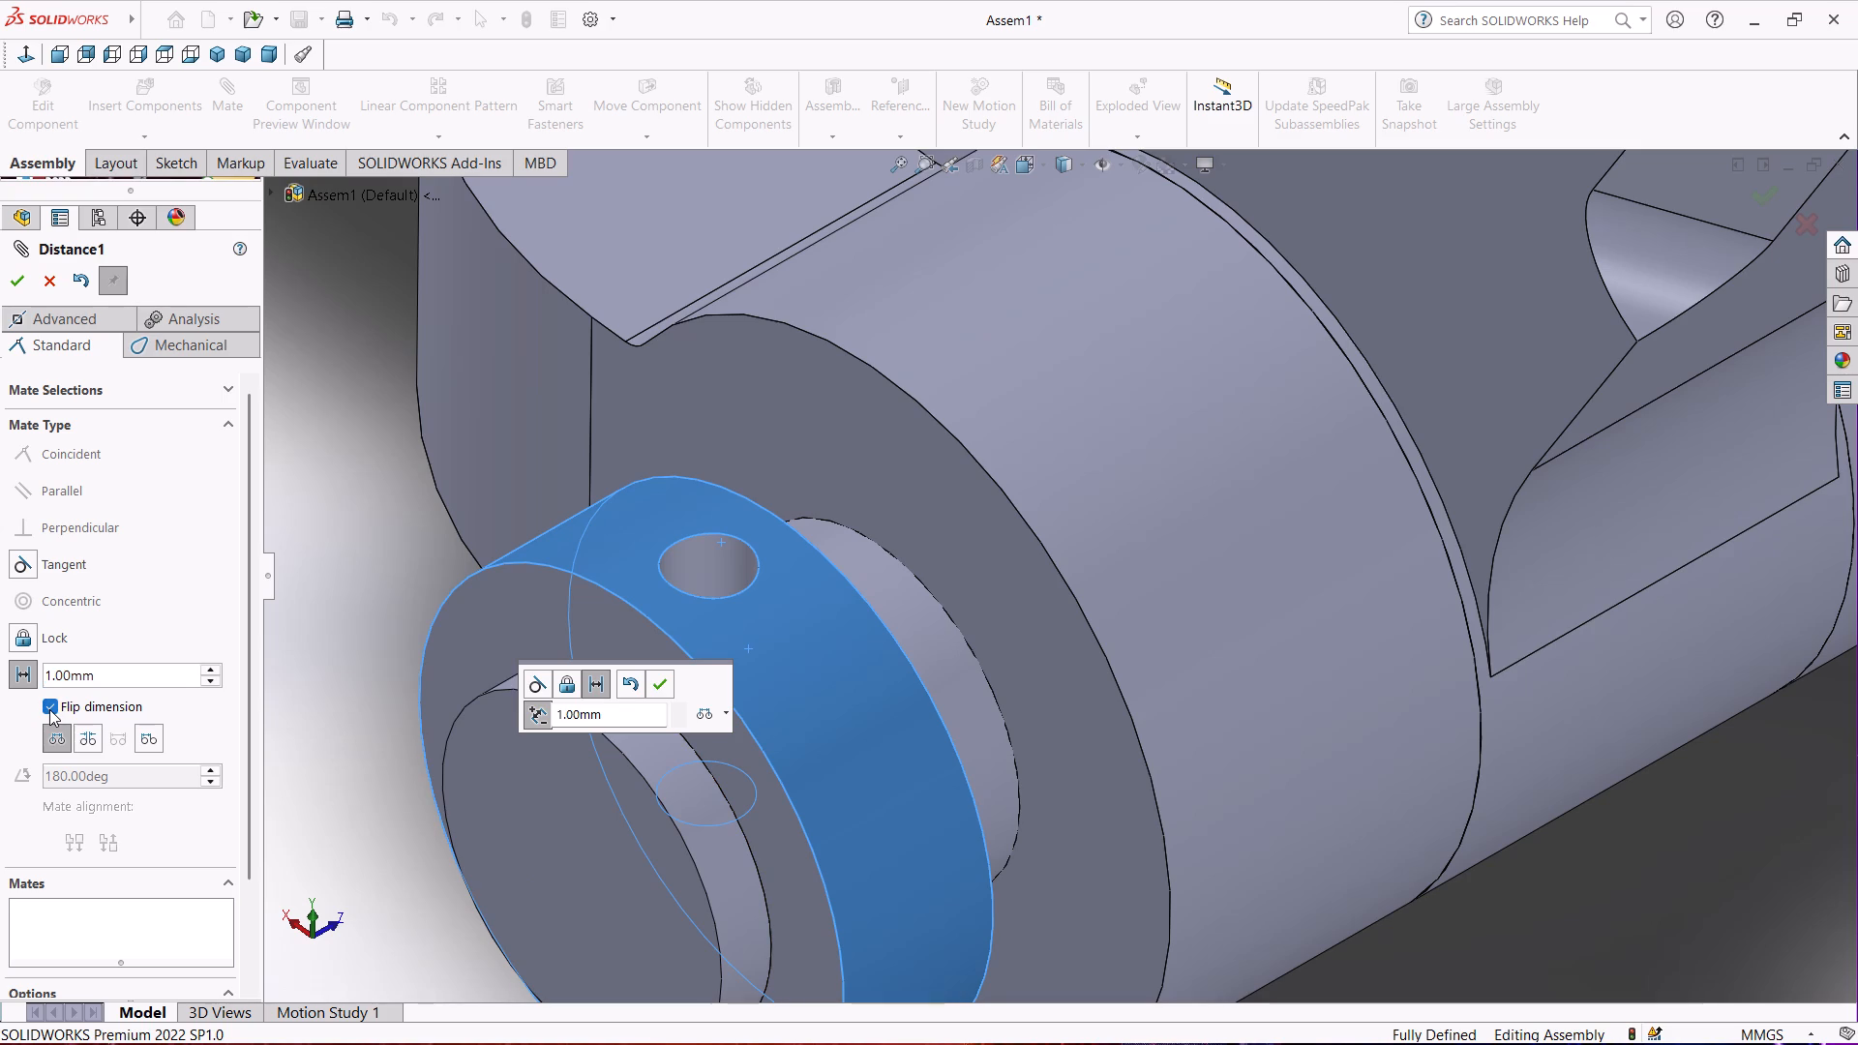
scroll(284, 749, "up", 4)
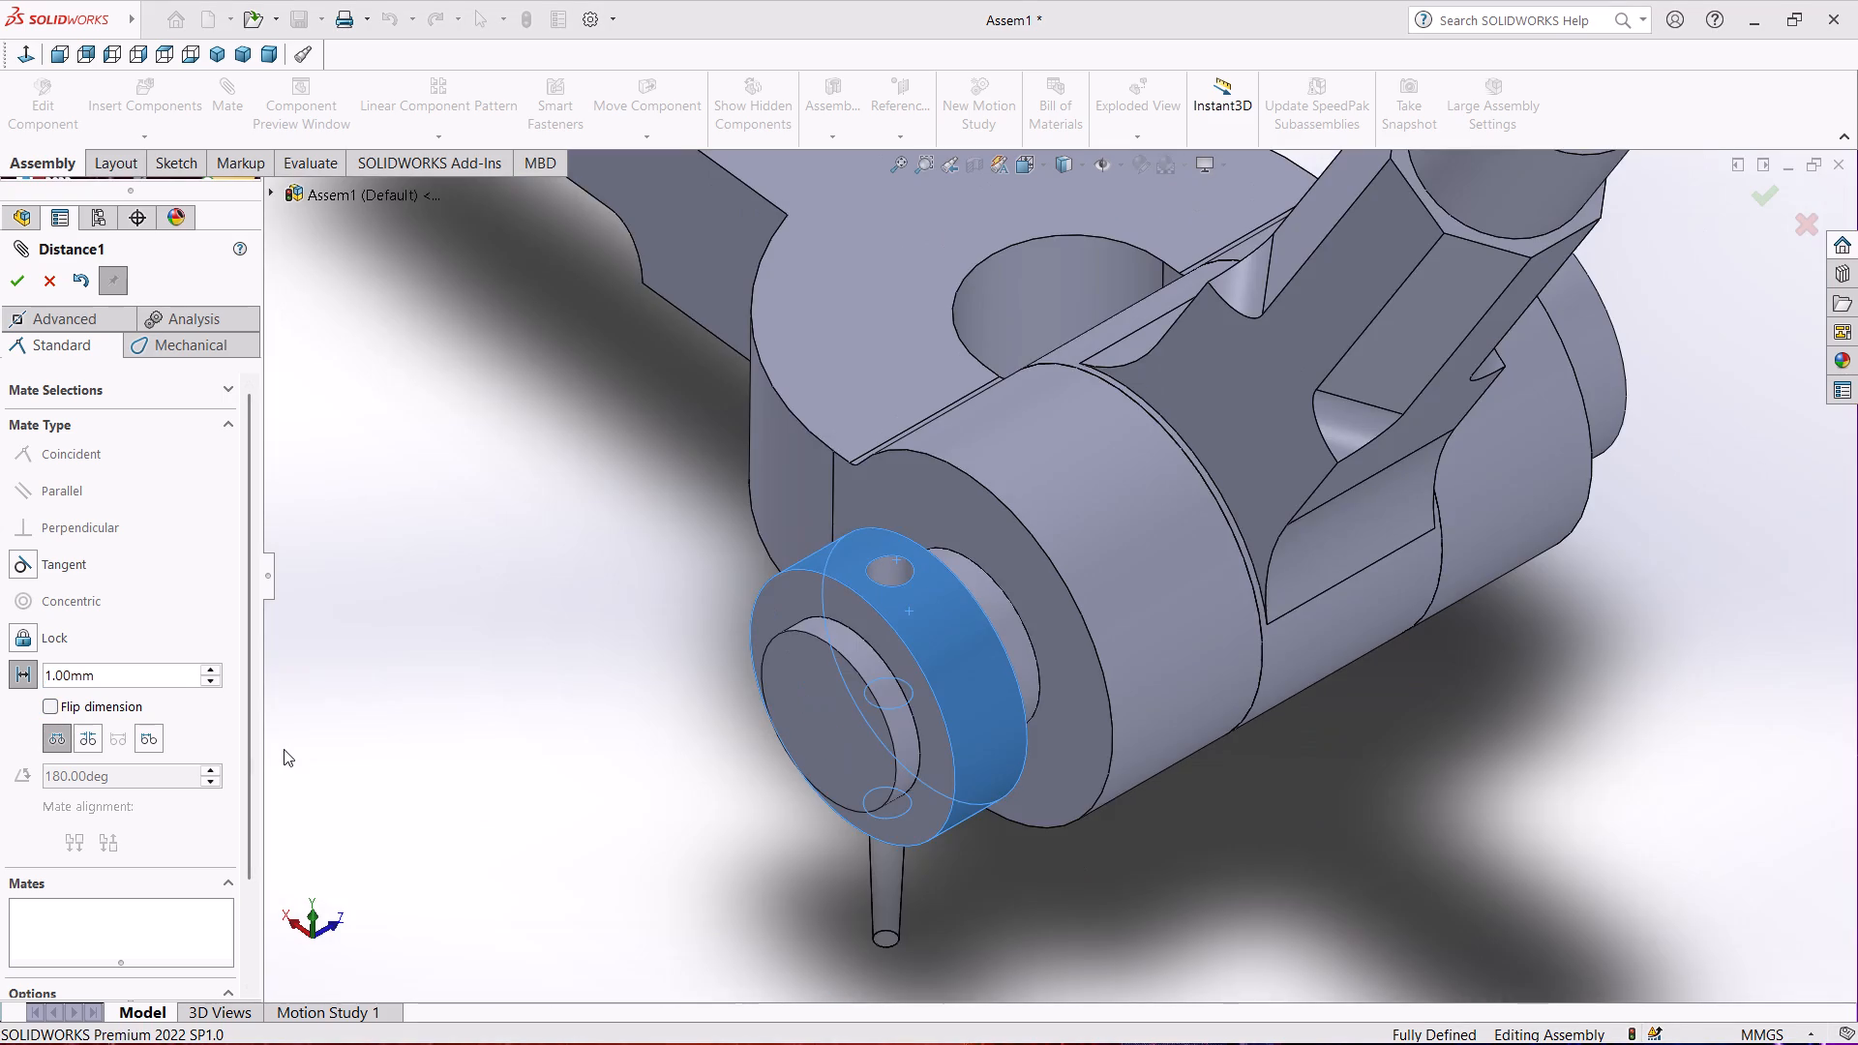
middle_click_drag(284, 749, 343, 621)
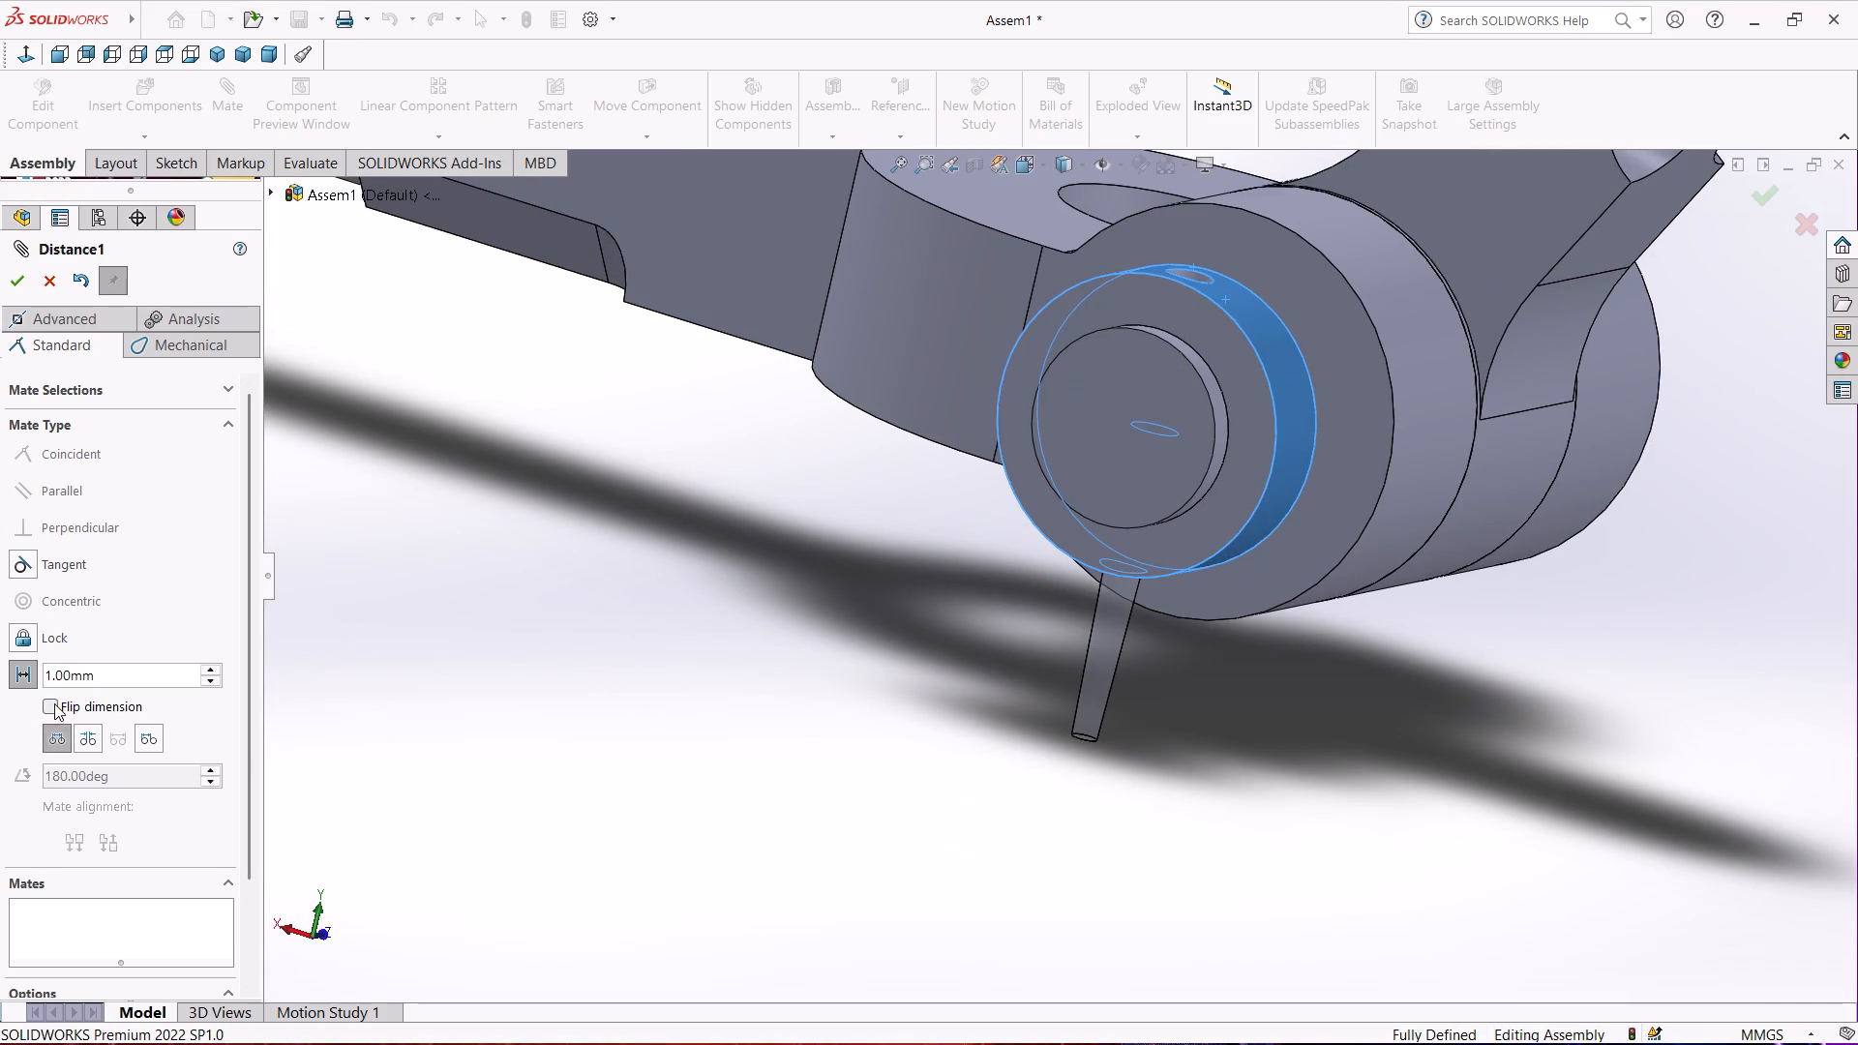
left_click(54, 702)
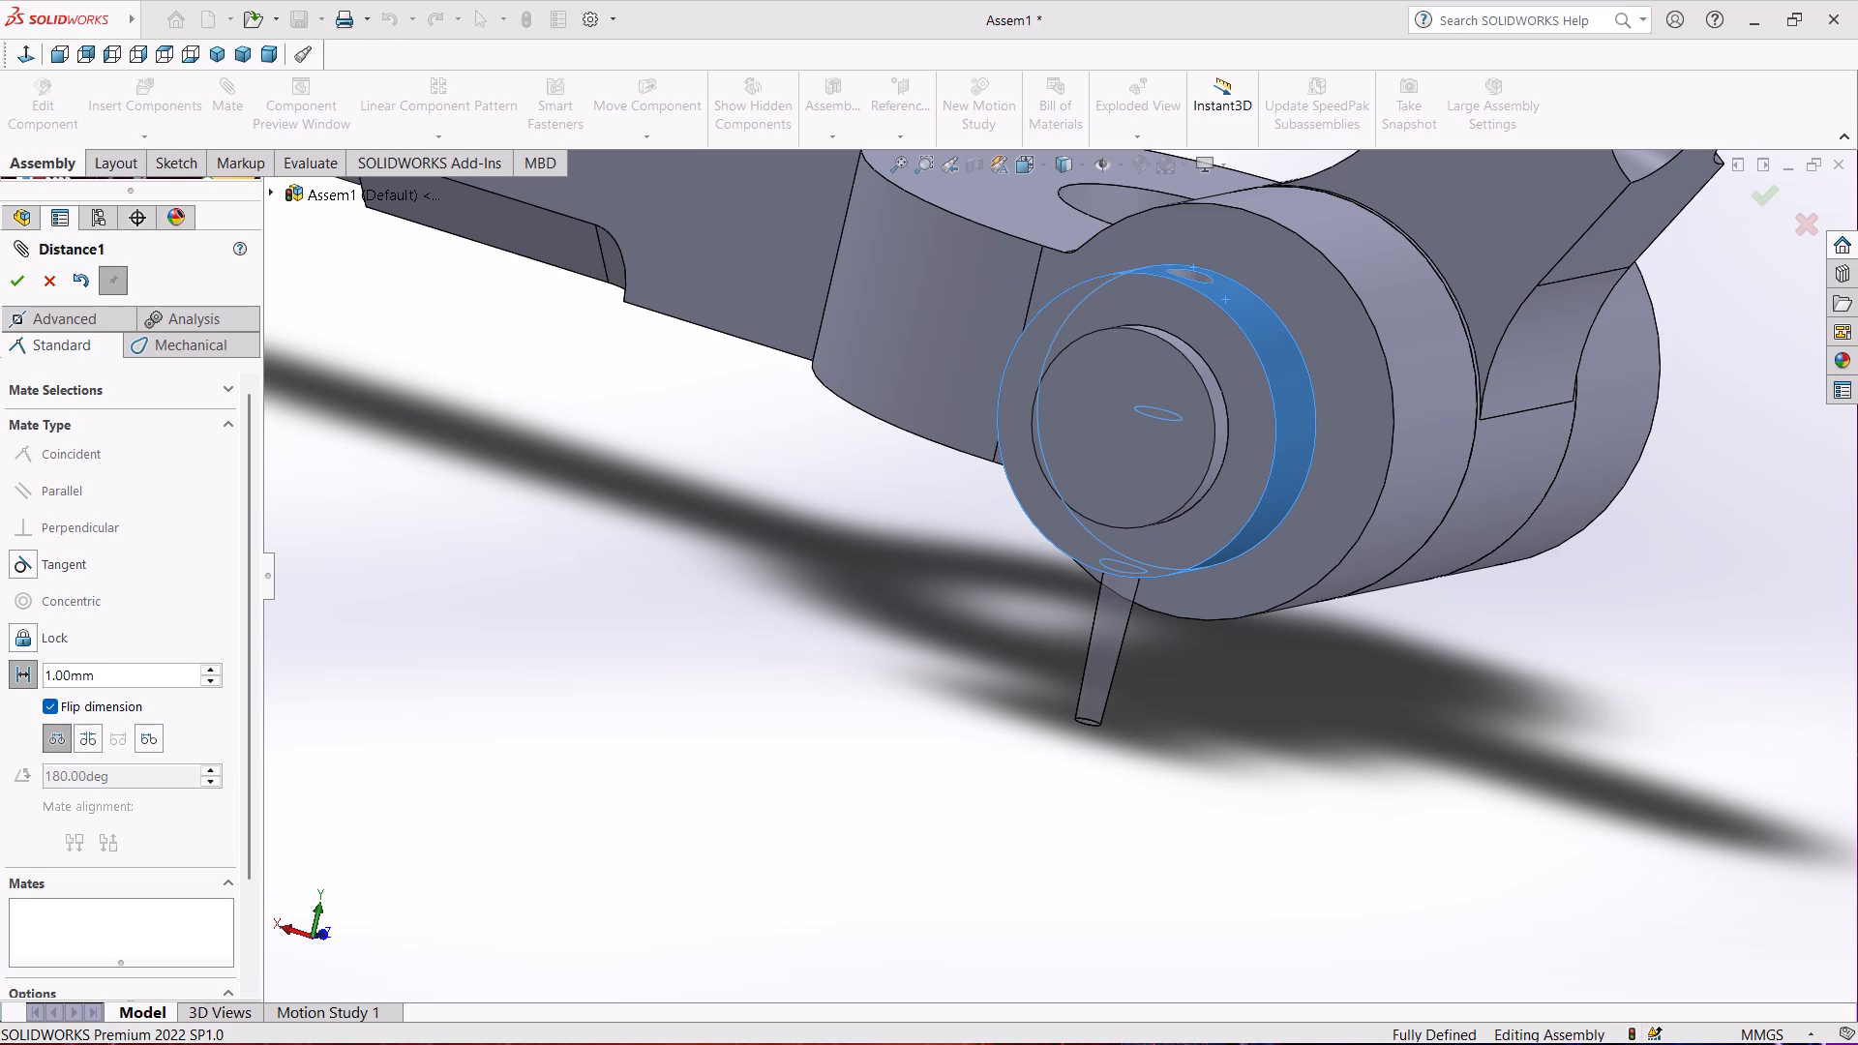
Set the mate distance between the taper pin's end face and the collar to 20 mm, apply it, and leave the Mate command.
left_click_drag(130, 678, 28, 702)
left_click_drag(101, 679, 7, 683)
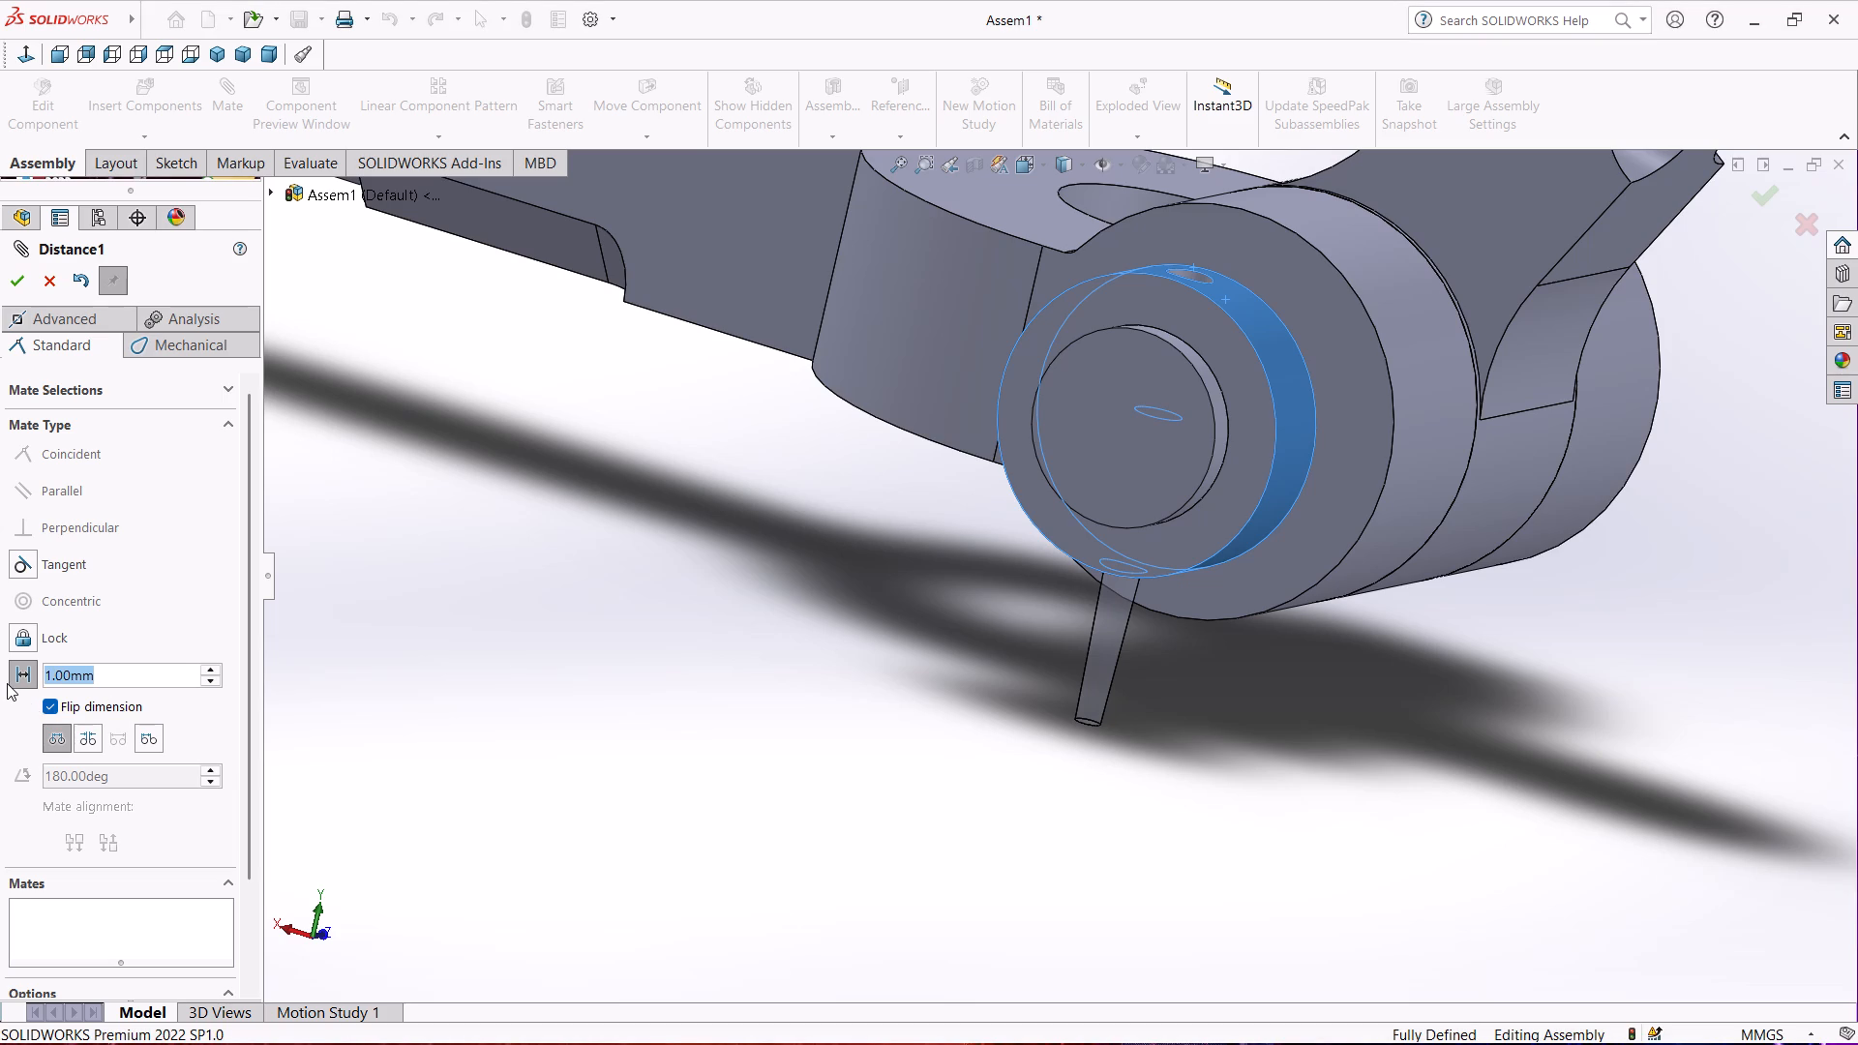
type("20")
key("Return")
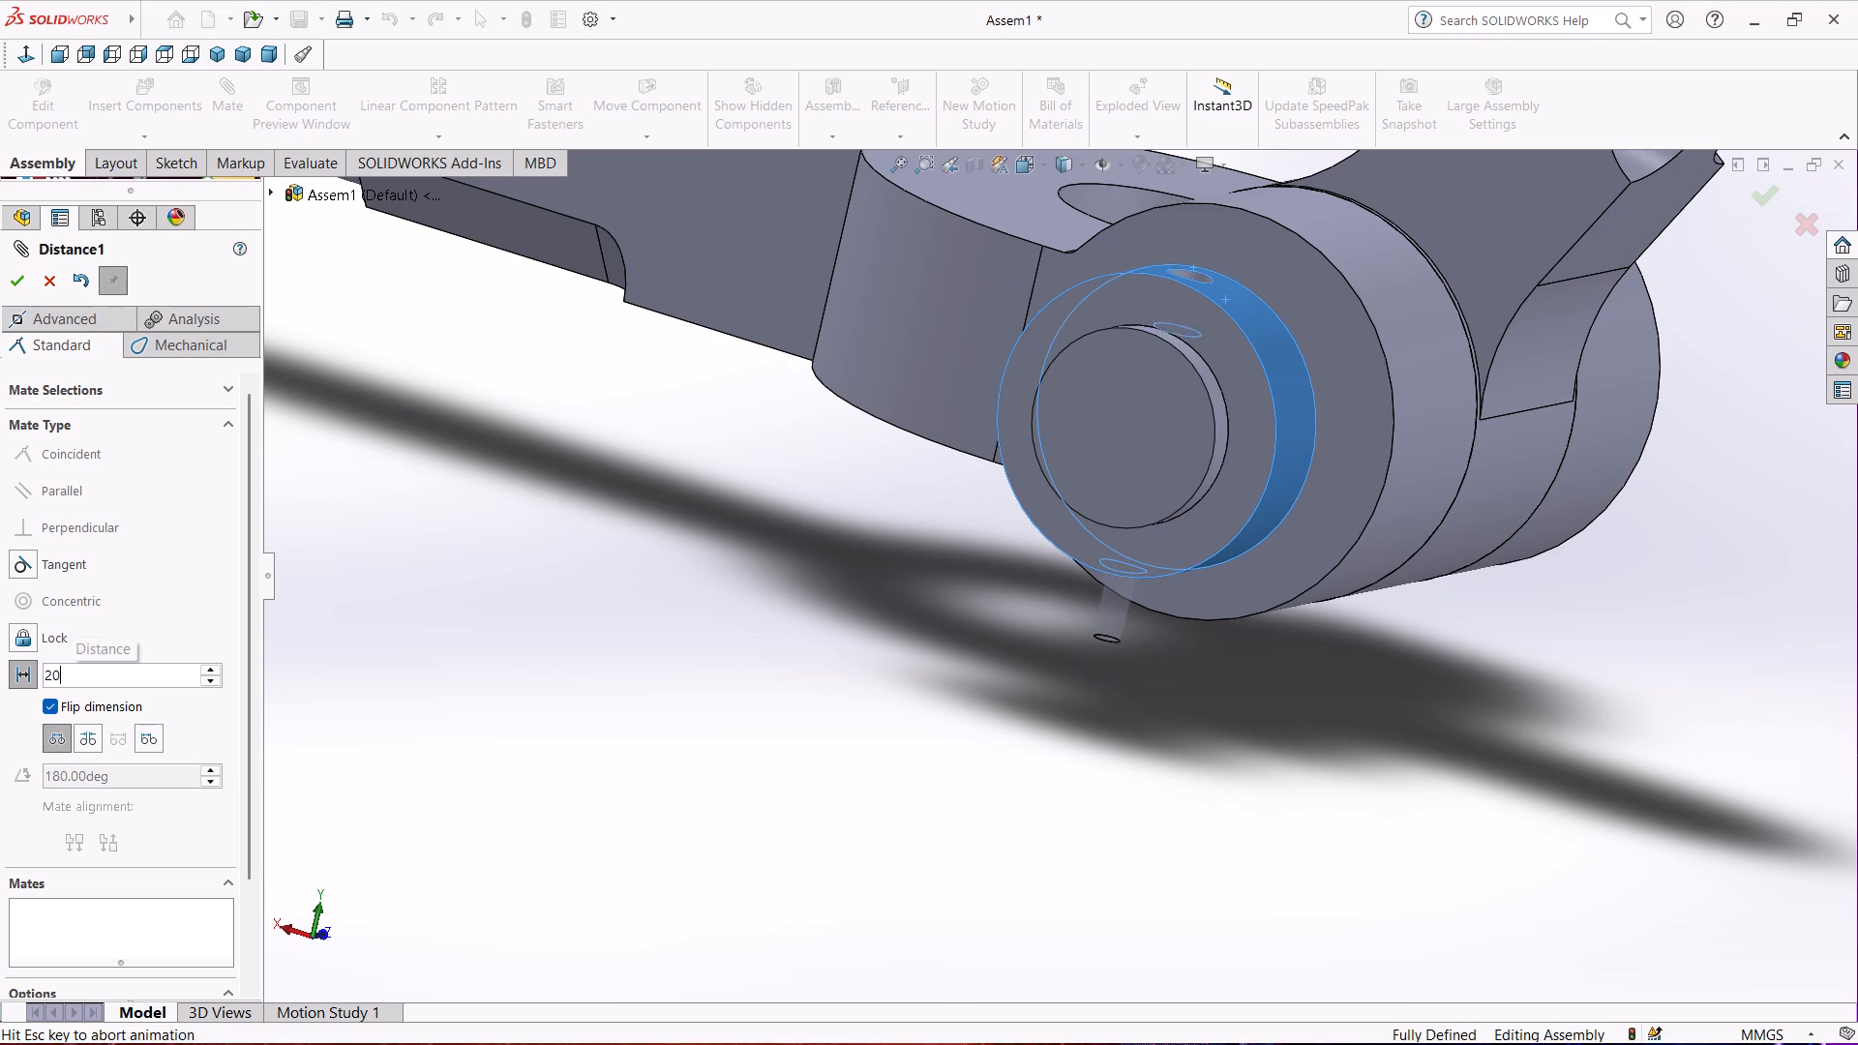
scroll(1222, 216, "up", 2)
middle_click_drag(1164, 250, 1064, 463)
scroll(969, 520, "down", 6)
middle_click_drag(898, 371, 1032, 274)
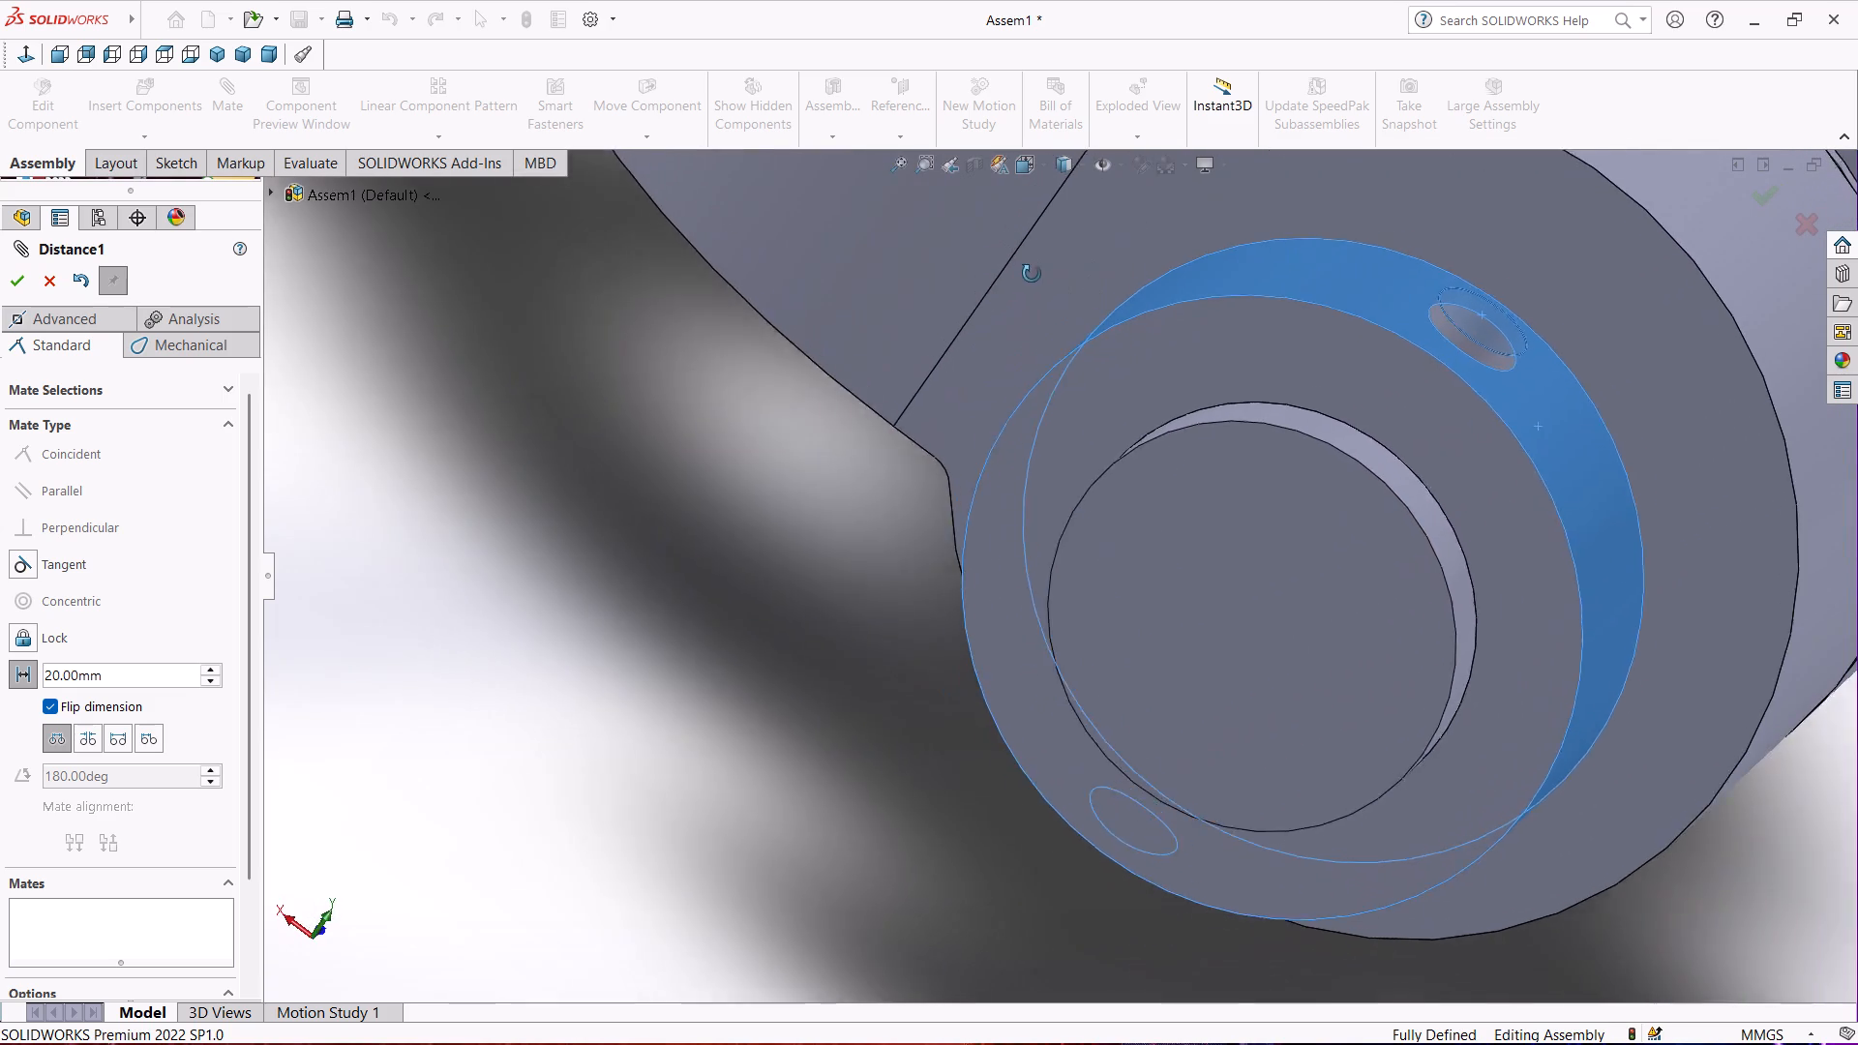
middle_click_drag(1032, 274, 1042, 261)
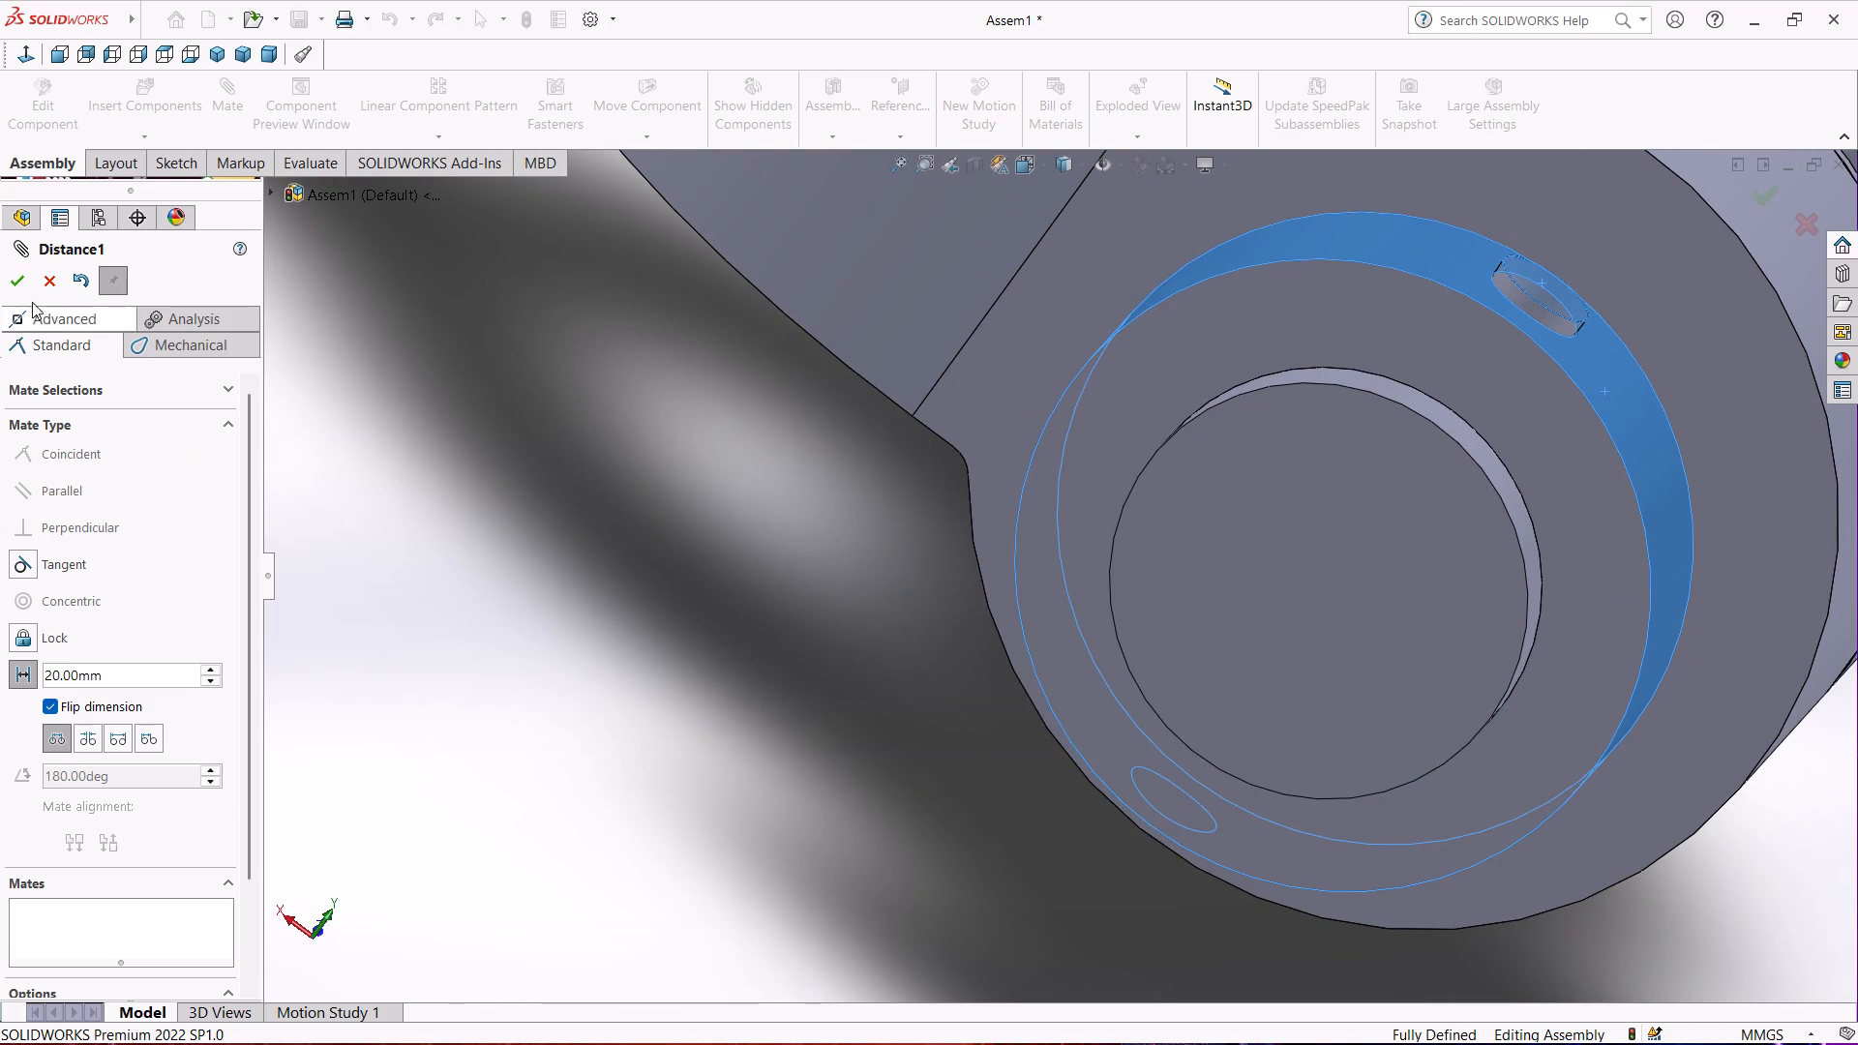
left_click(21, 283)
scroll(397, 472, "up", 2)
middle_click_drag(408, 474, 526, 445)
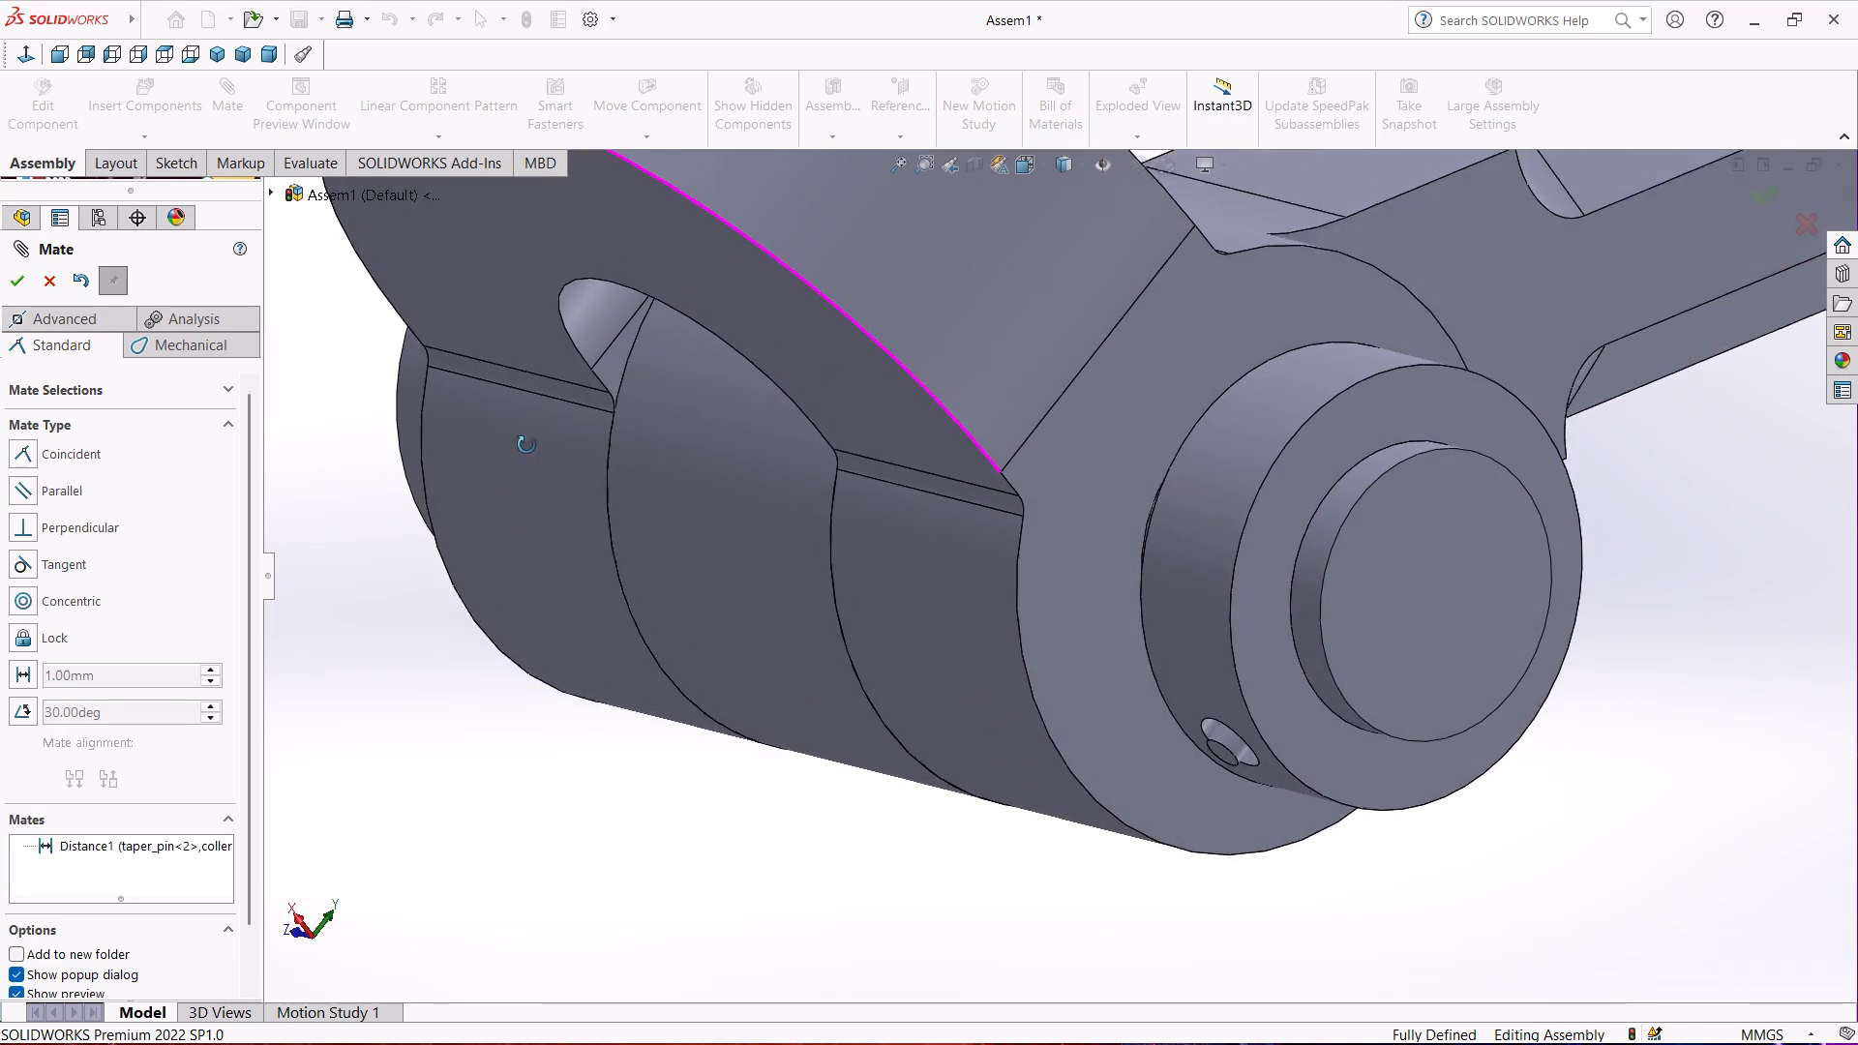
middle_click_drag(526, 445, 375, 548)
scroll(625, 578, "up", 1)
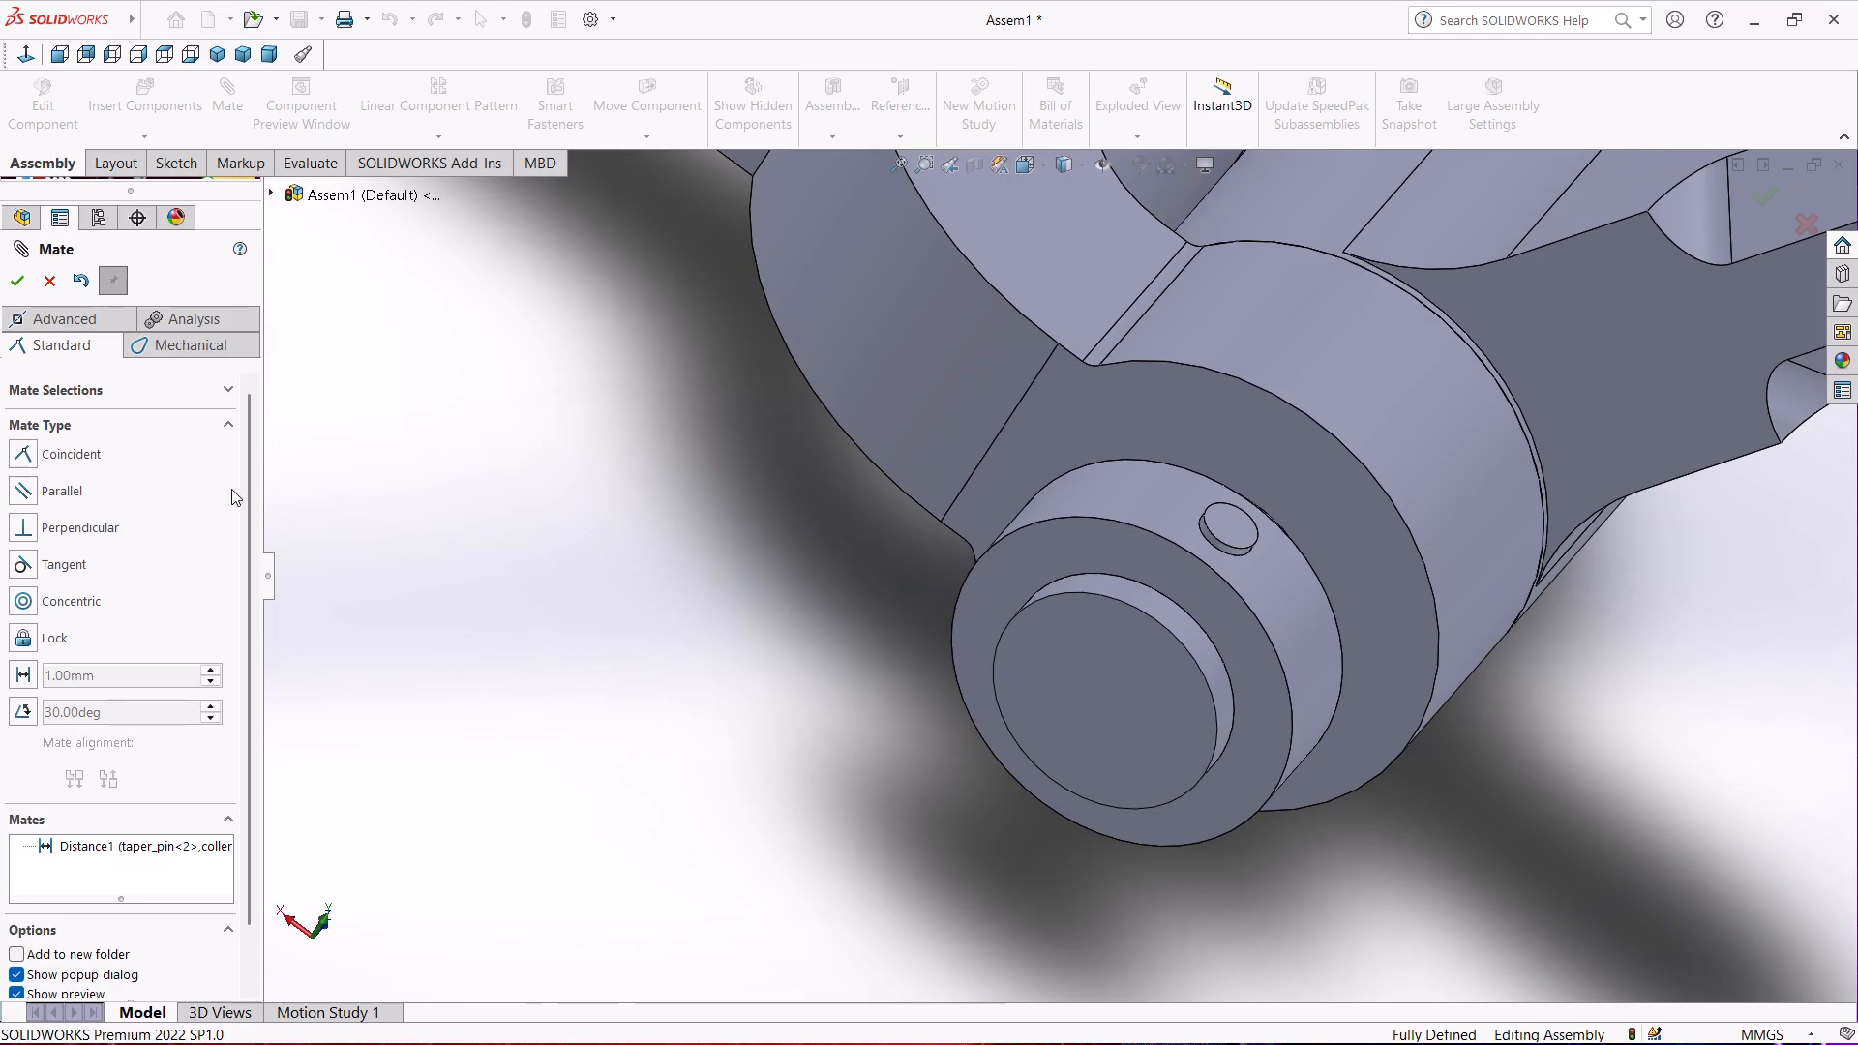
left_click(23, 286)
scroll(545, 589, "up", 2)
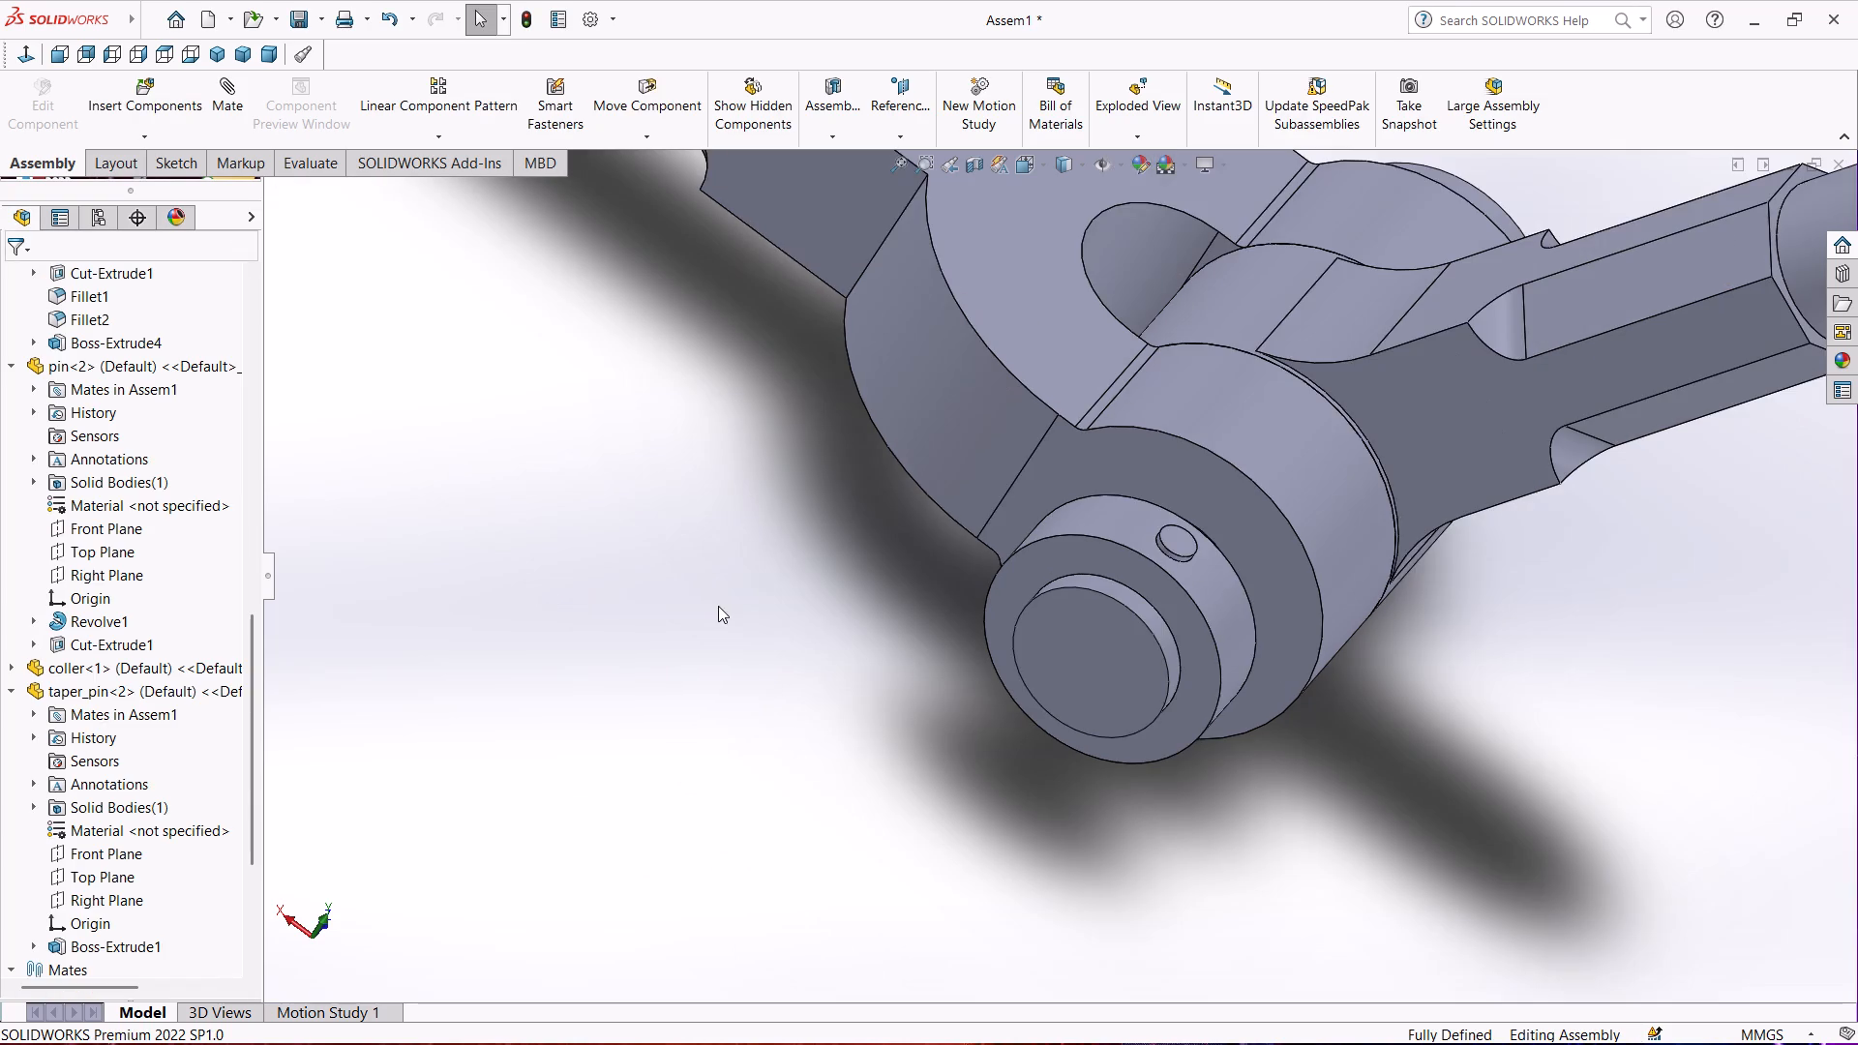
Examine the whole knuckle joint assembly from several sides.
middle_click_drag(718, 606, 525, 597)
scroll(525, 597, "up", 3)
middle_click_drag(538, 567, 680, 672)
scroll(680, 676, "up", 3)
middle_click_drag(596, 573, 647, 597)
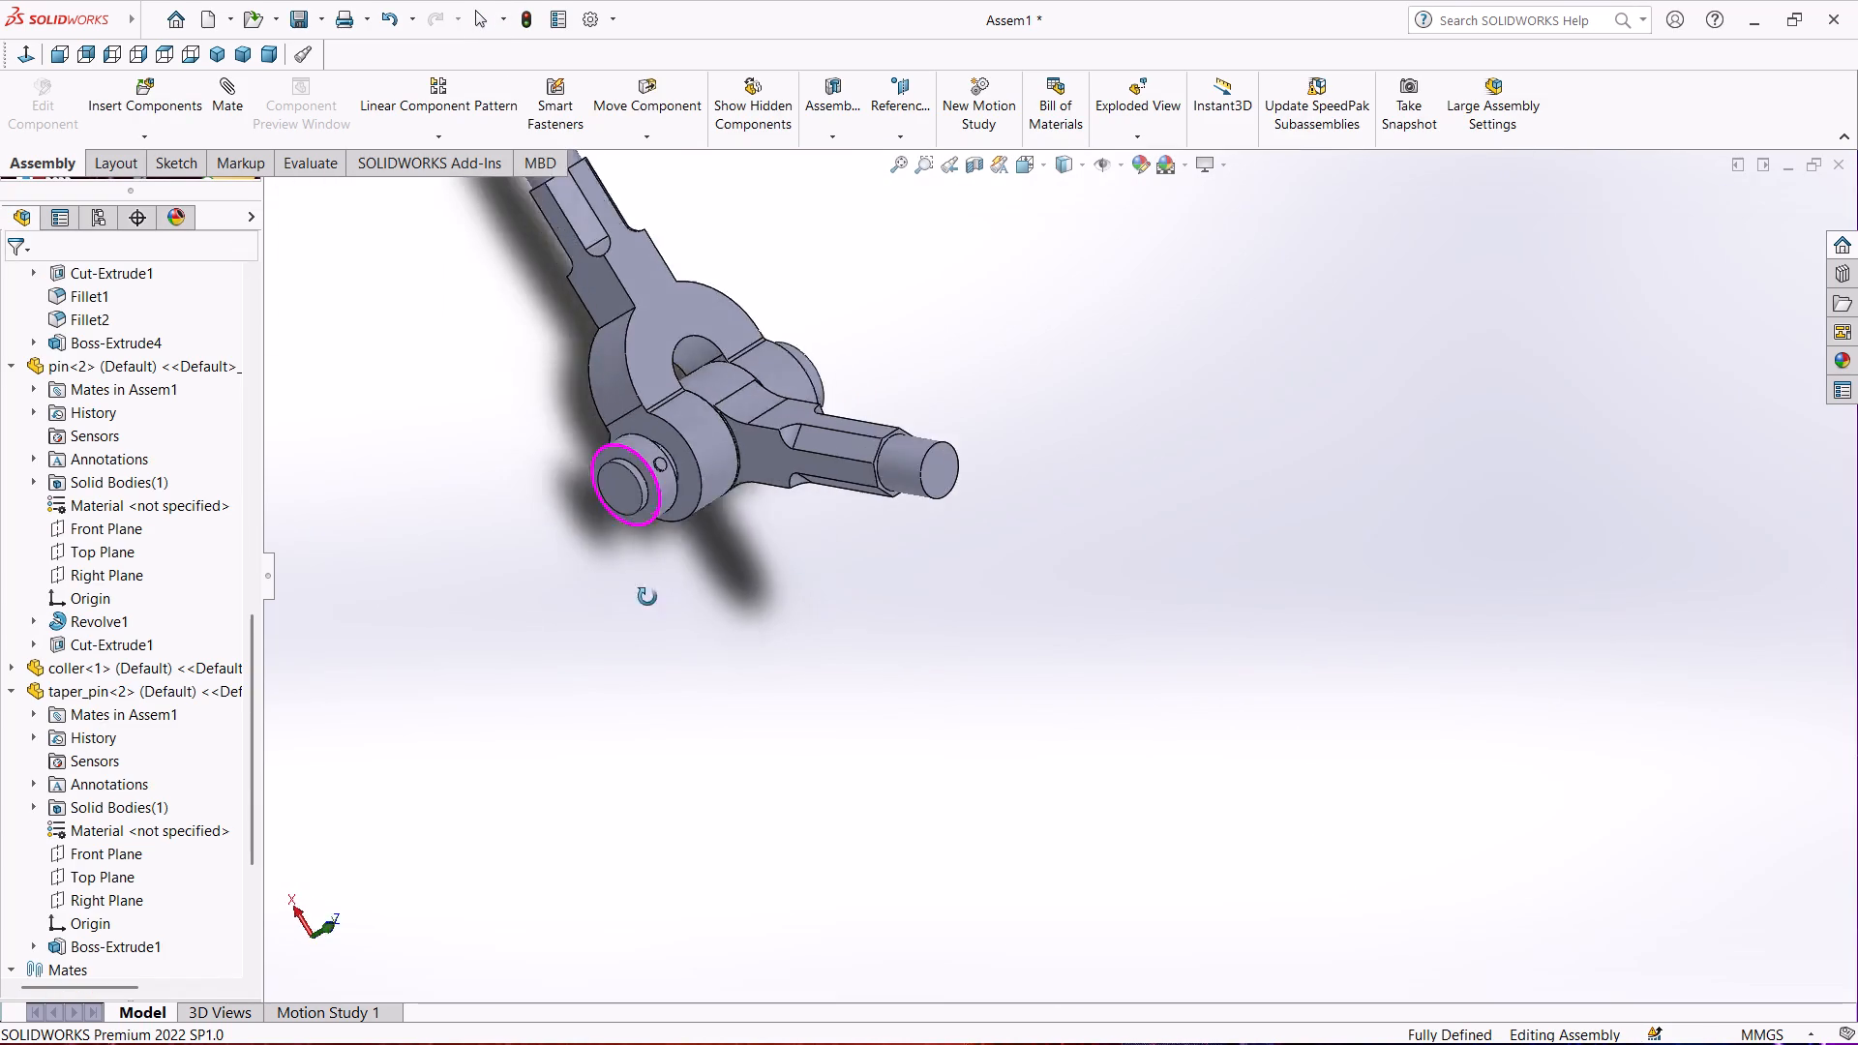
middle_click_drag(647, 597, 660, 490)
scroll(655, 484, "up", 2)
middle_click_drag(624, 466, 807, 635)
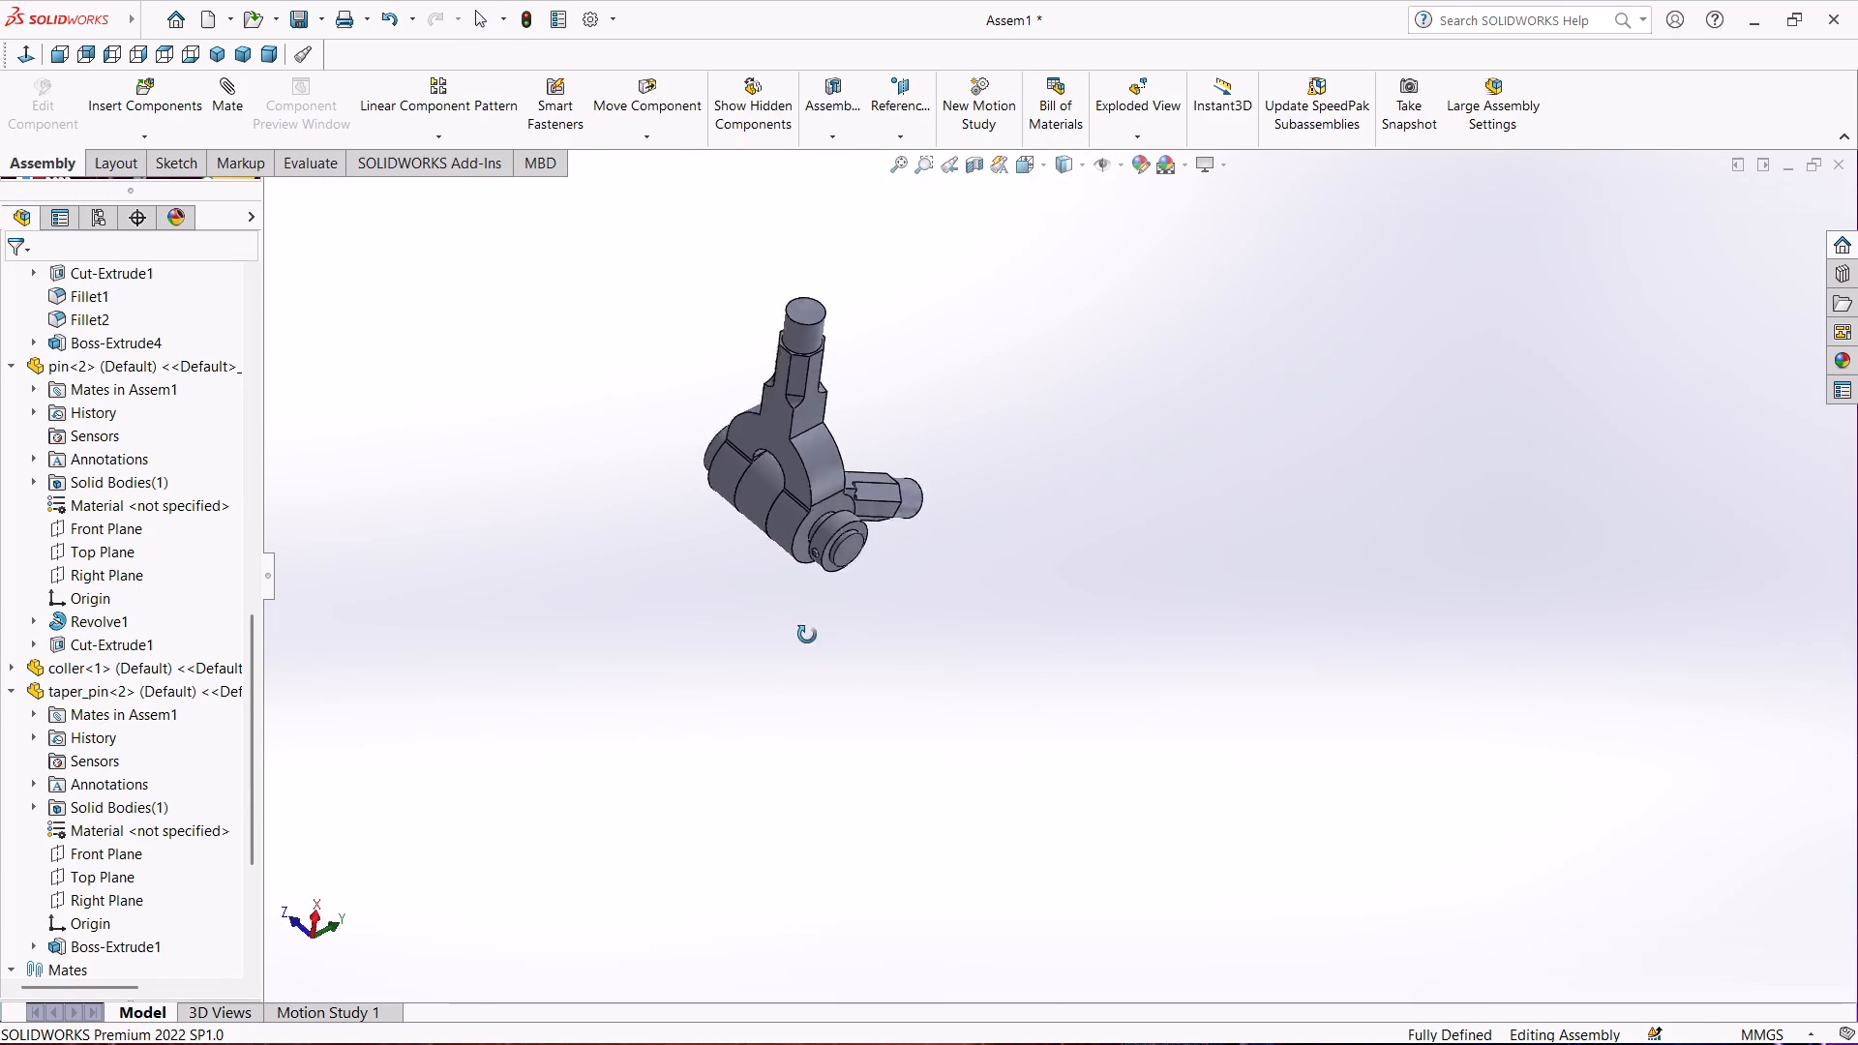
middle_click_drag(807, 635, 1068, 1041)
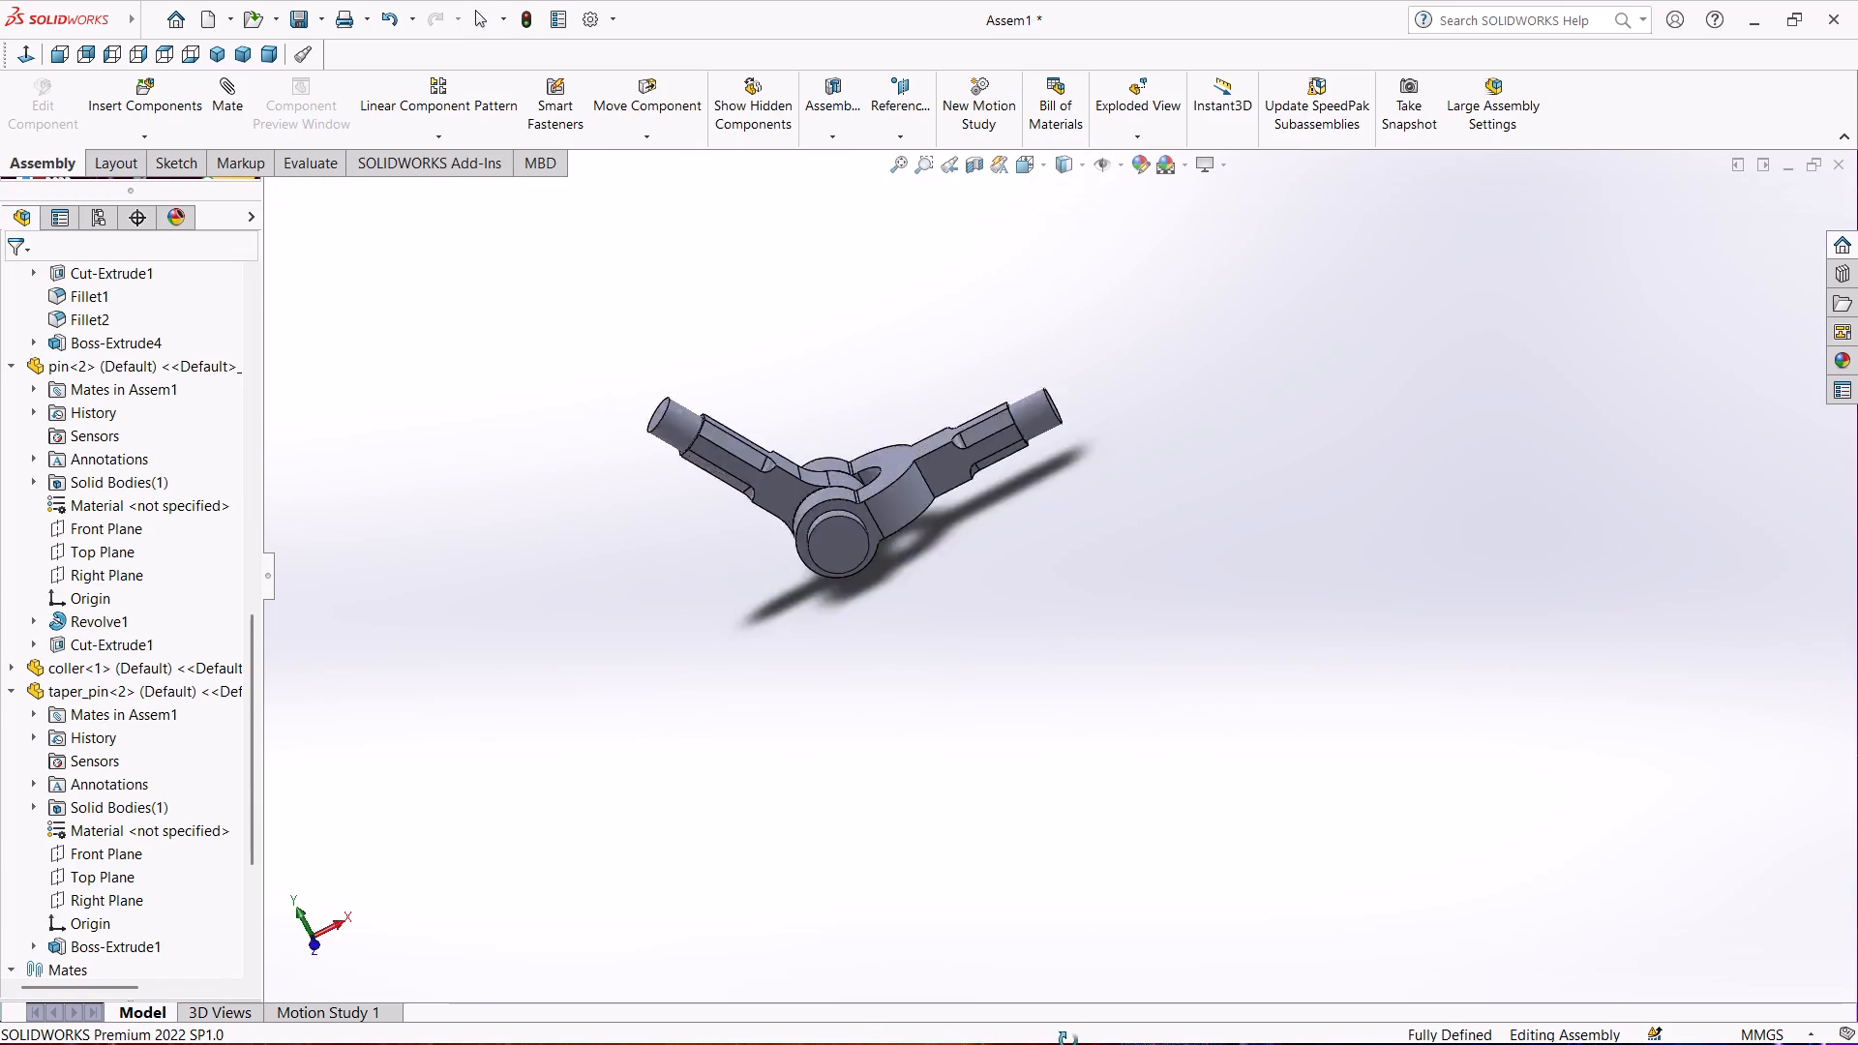
middle_click_drag(1068, 1041, 1078, 898)
Test the joint's movement by trying to swing the eye end about the pin and to move the fork end.
left_click_drag(724, 364, 920, 446)
left_click_drag(735, 413, 541, 715)
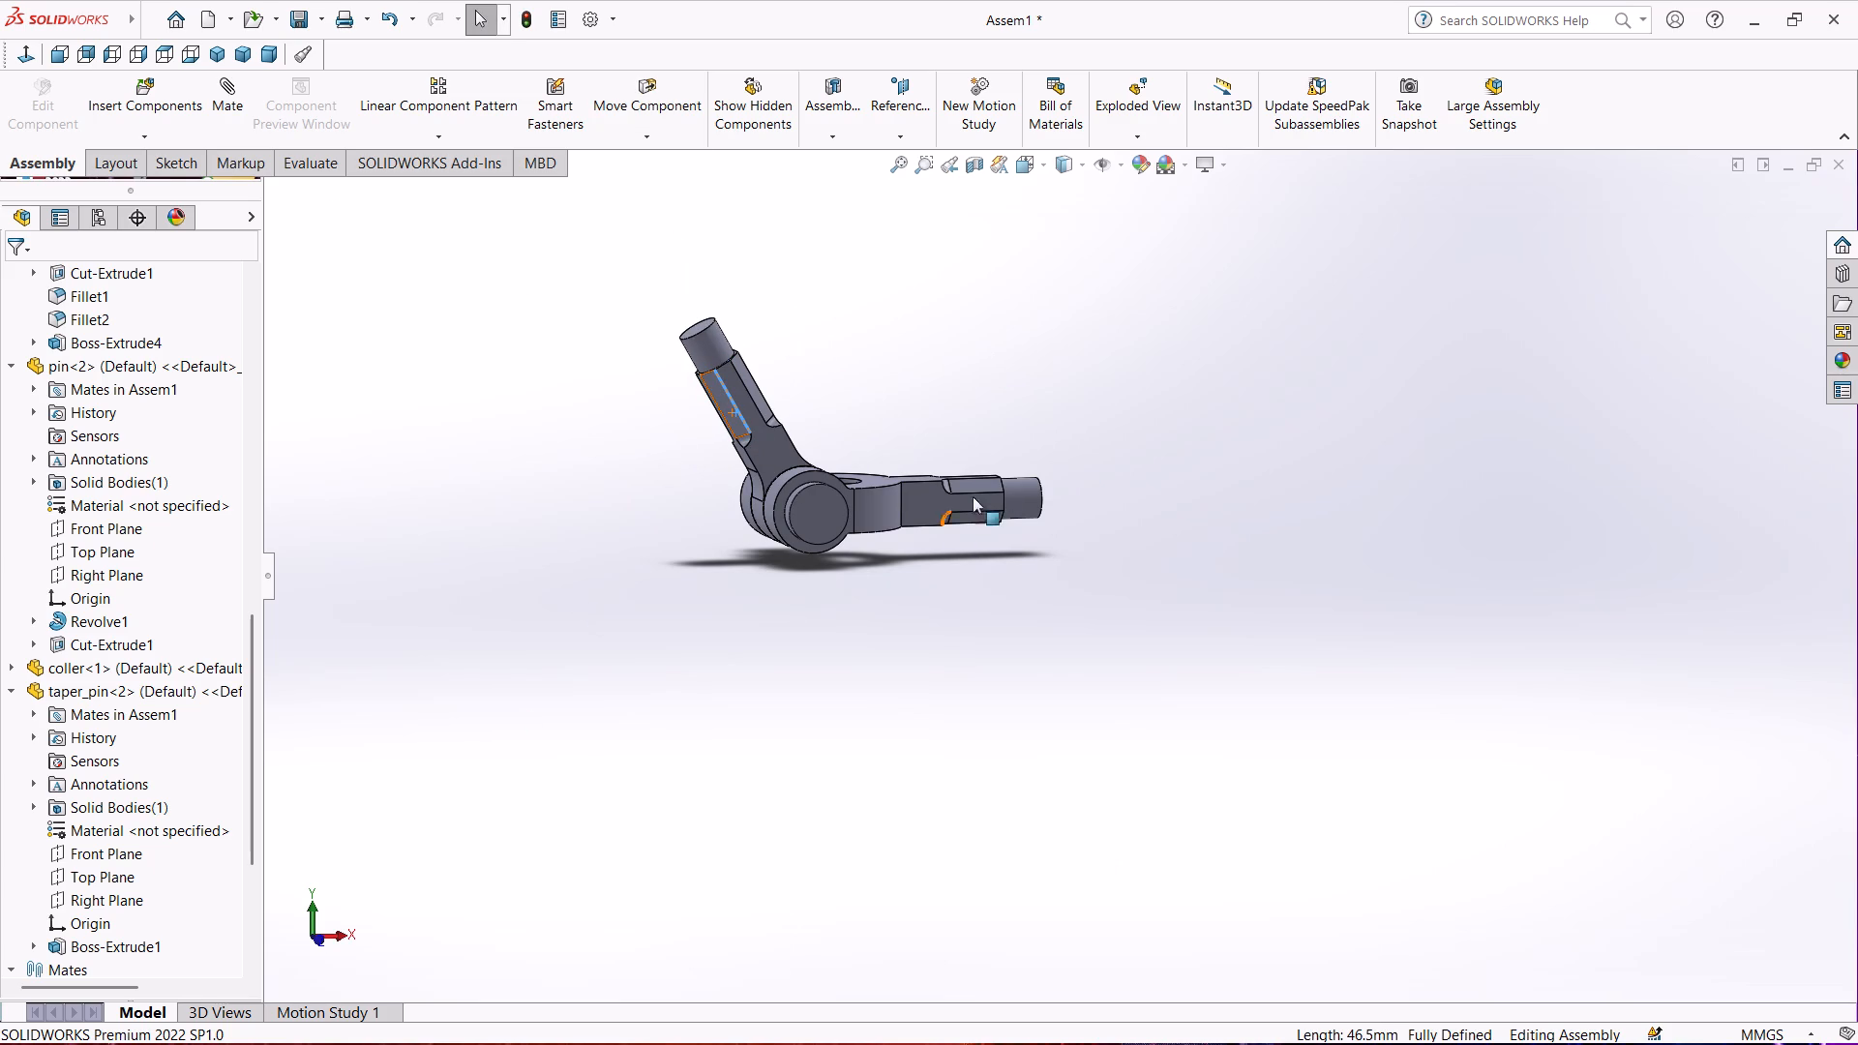
left_click_drag(996, 482, 727, 323)
scroll(693, 534, "up", 2)
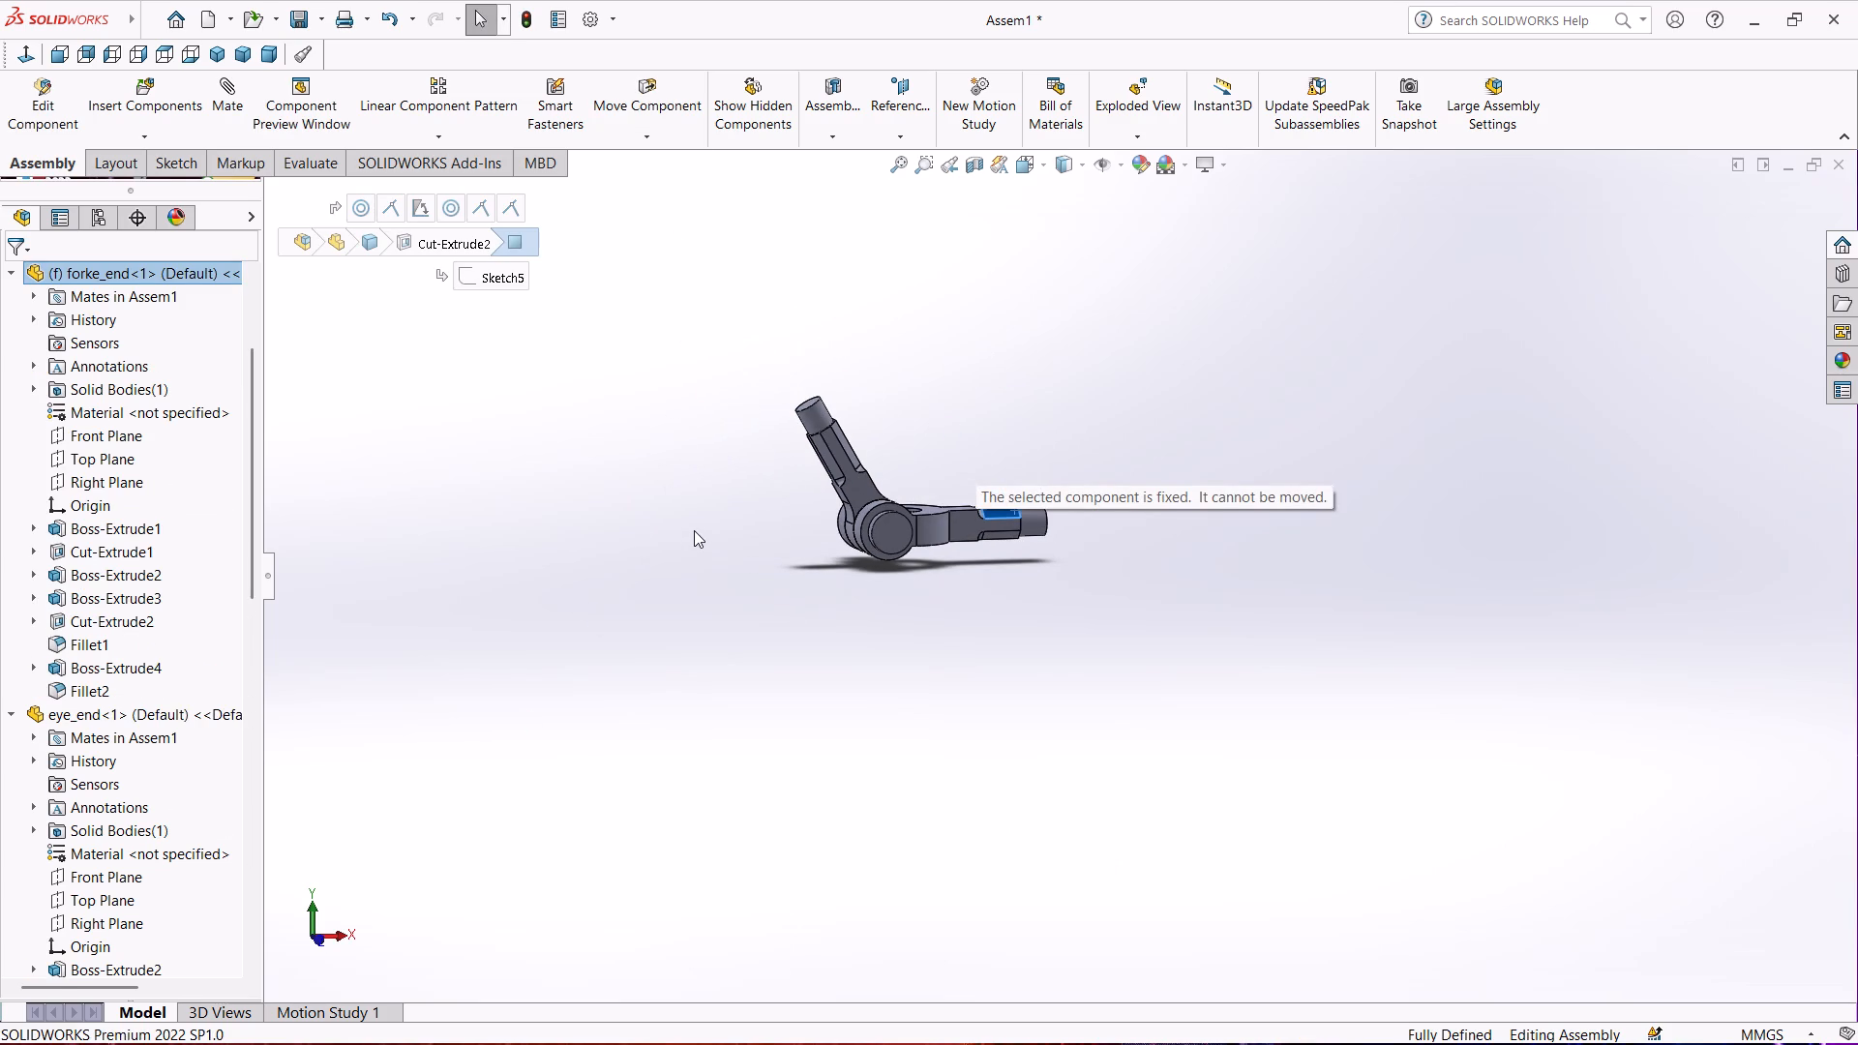
Swing the eye end about the pin over to the fork end's side, leaving an acute angle between the two arms.
left_click(482, 435)
left_click_drag(838, 453, 774, 500)
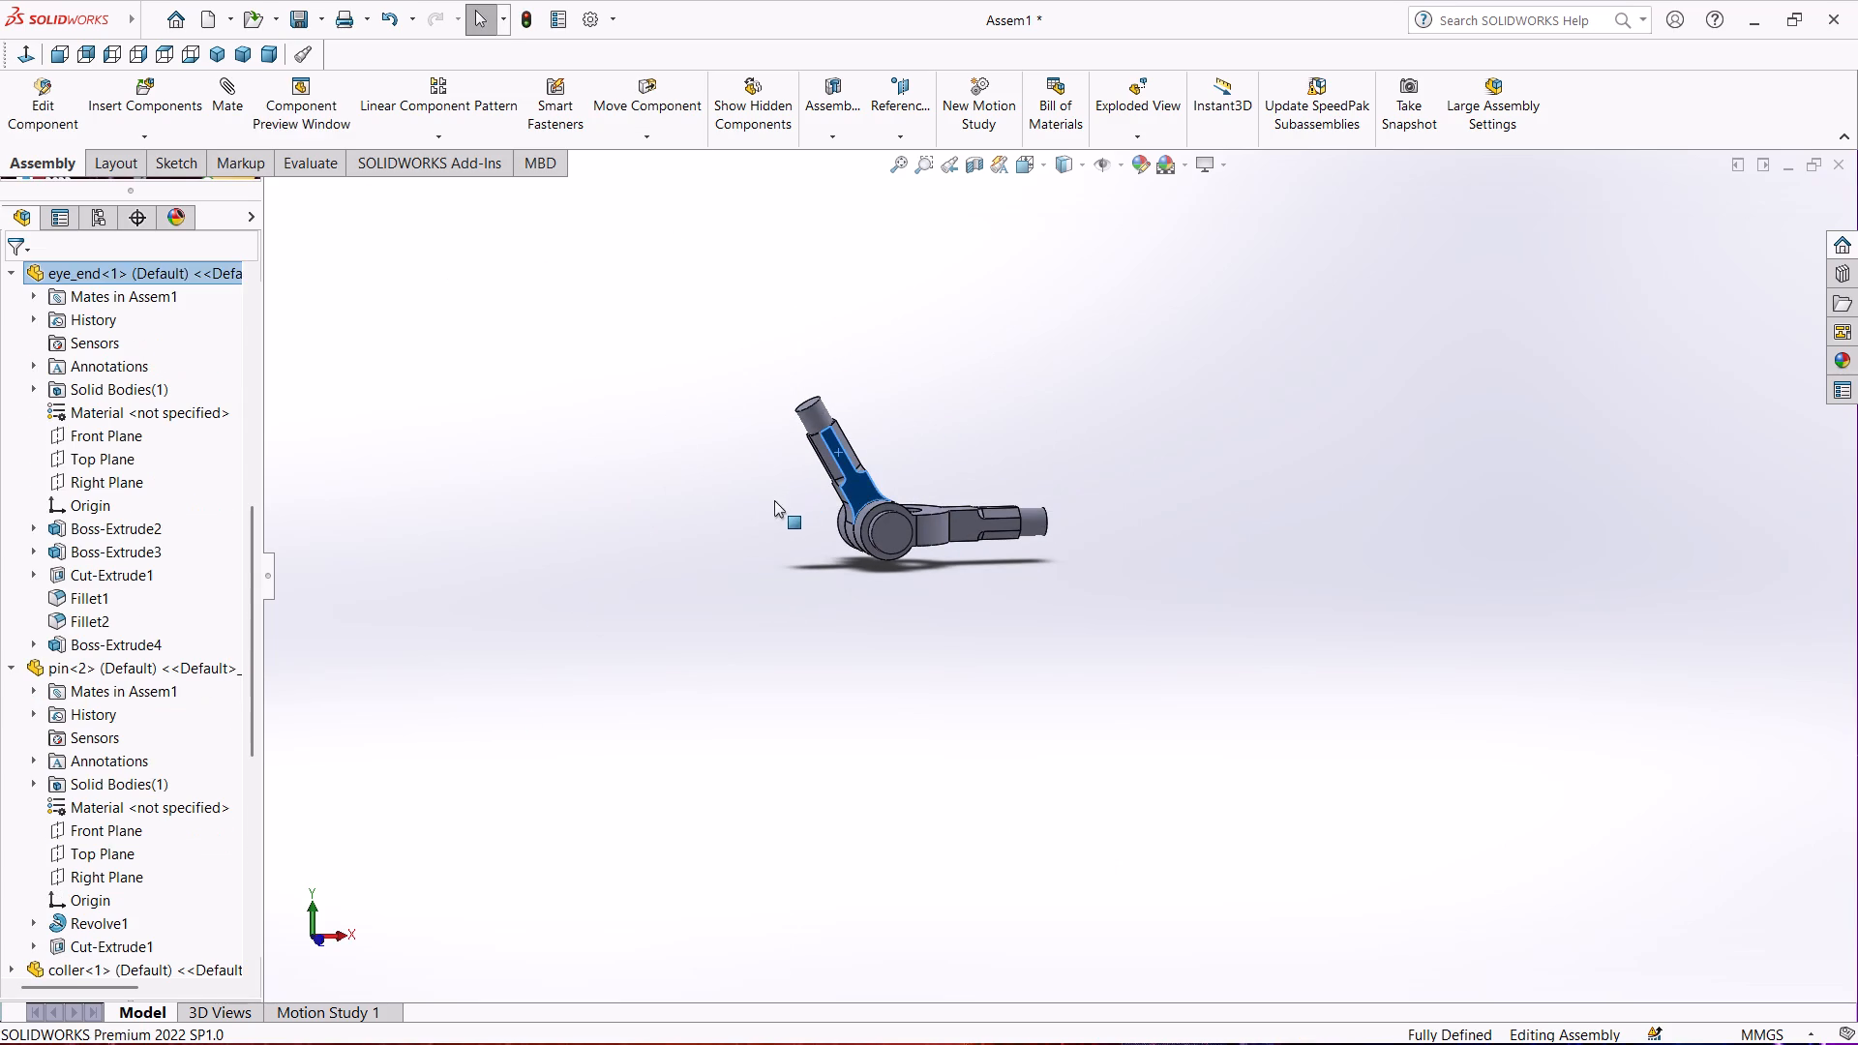
left_click_drag(774, 500, 755, 522)
left_click(707, 514)
left_click_drag(813, 439, 1060, 528)
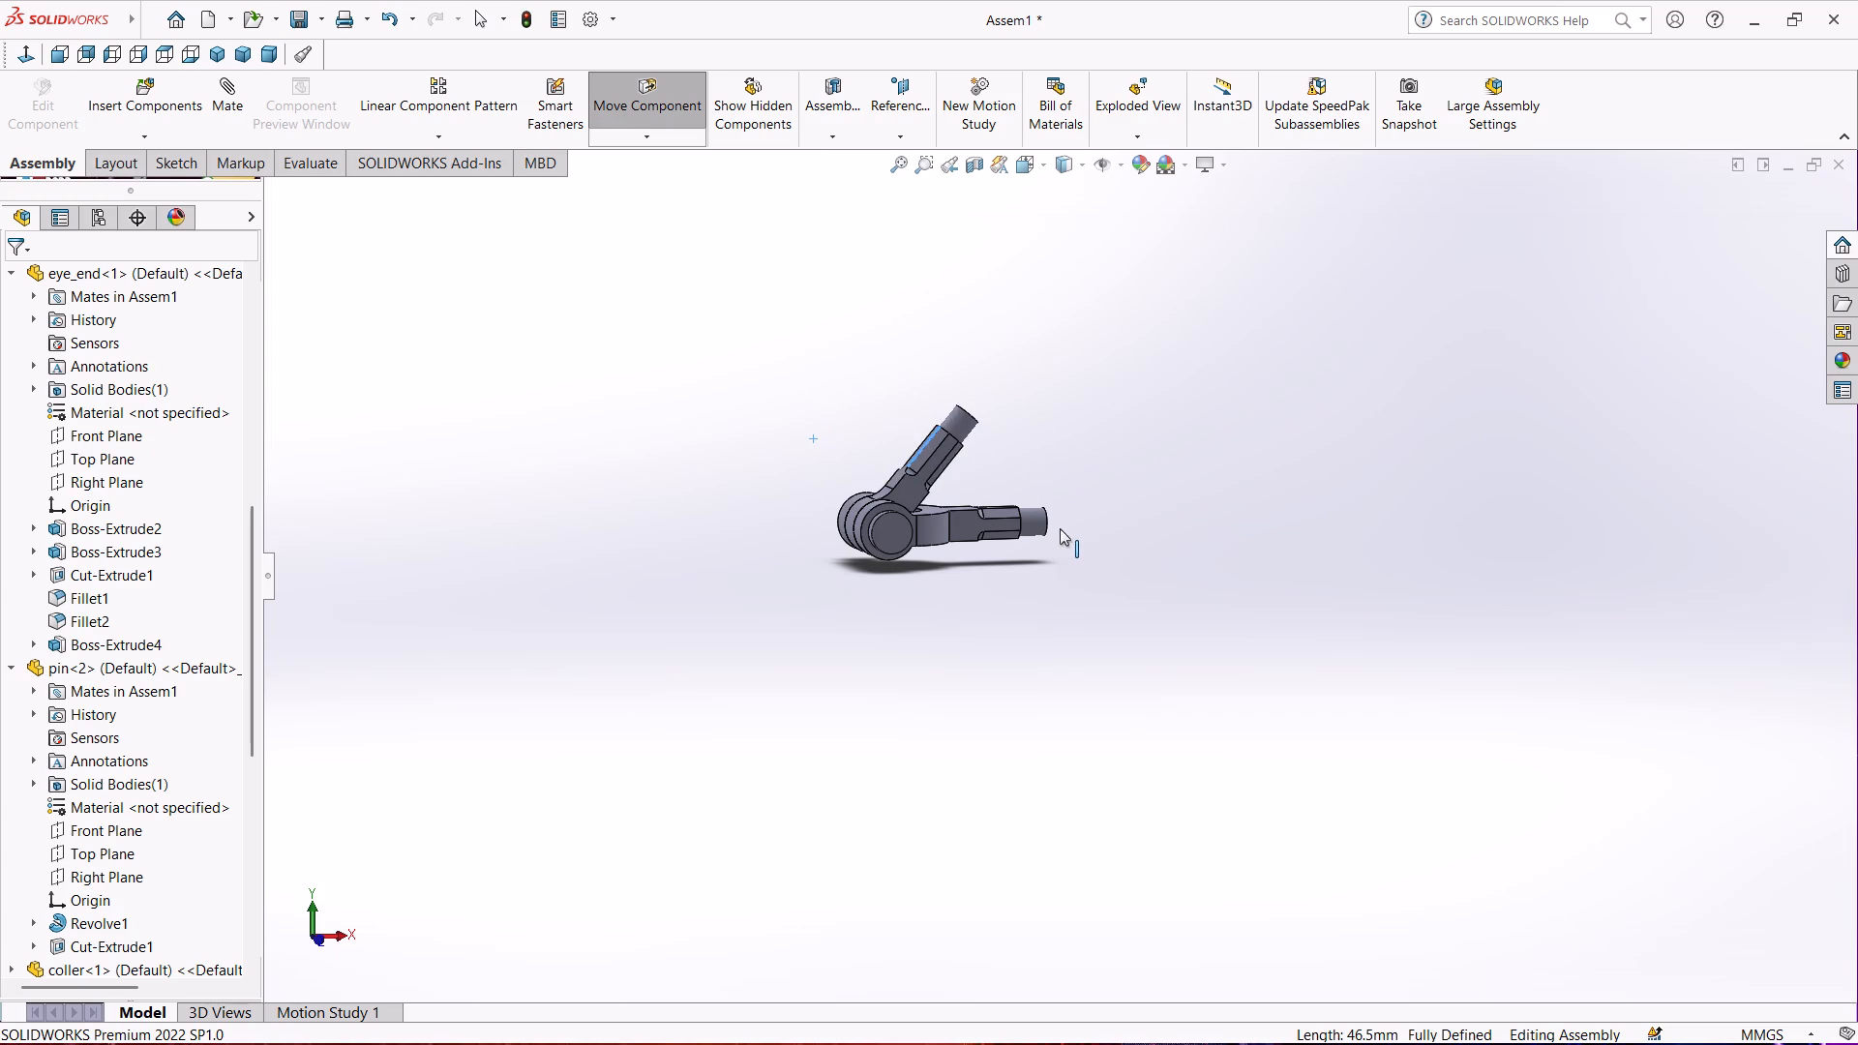
left_click_drag(1060, 528, 924, 464)
left_click_drag(924, 464, 1165, 568)
left_click_drag(1165, 568, 1098, 654)
left_click(934, 721)
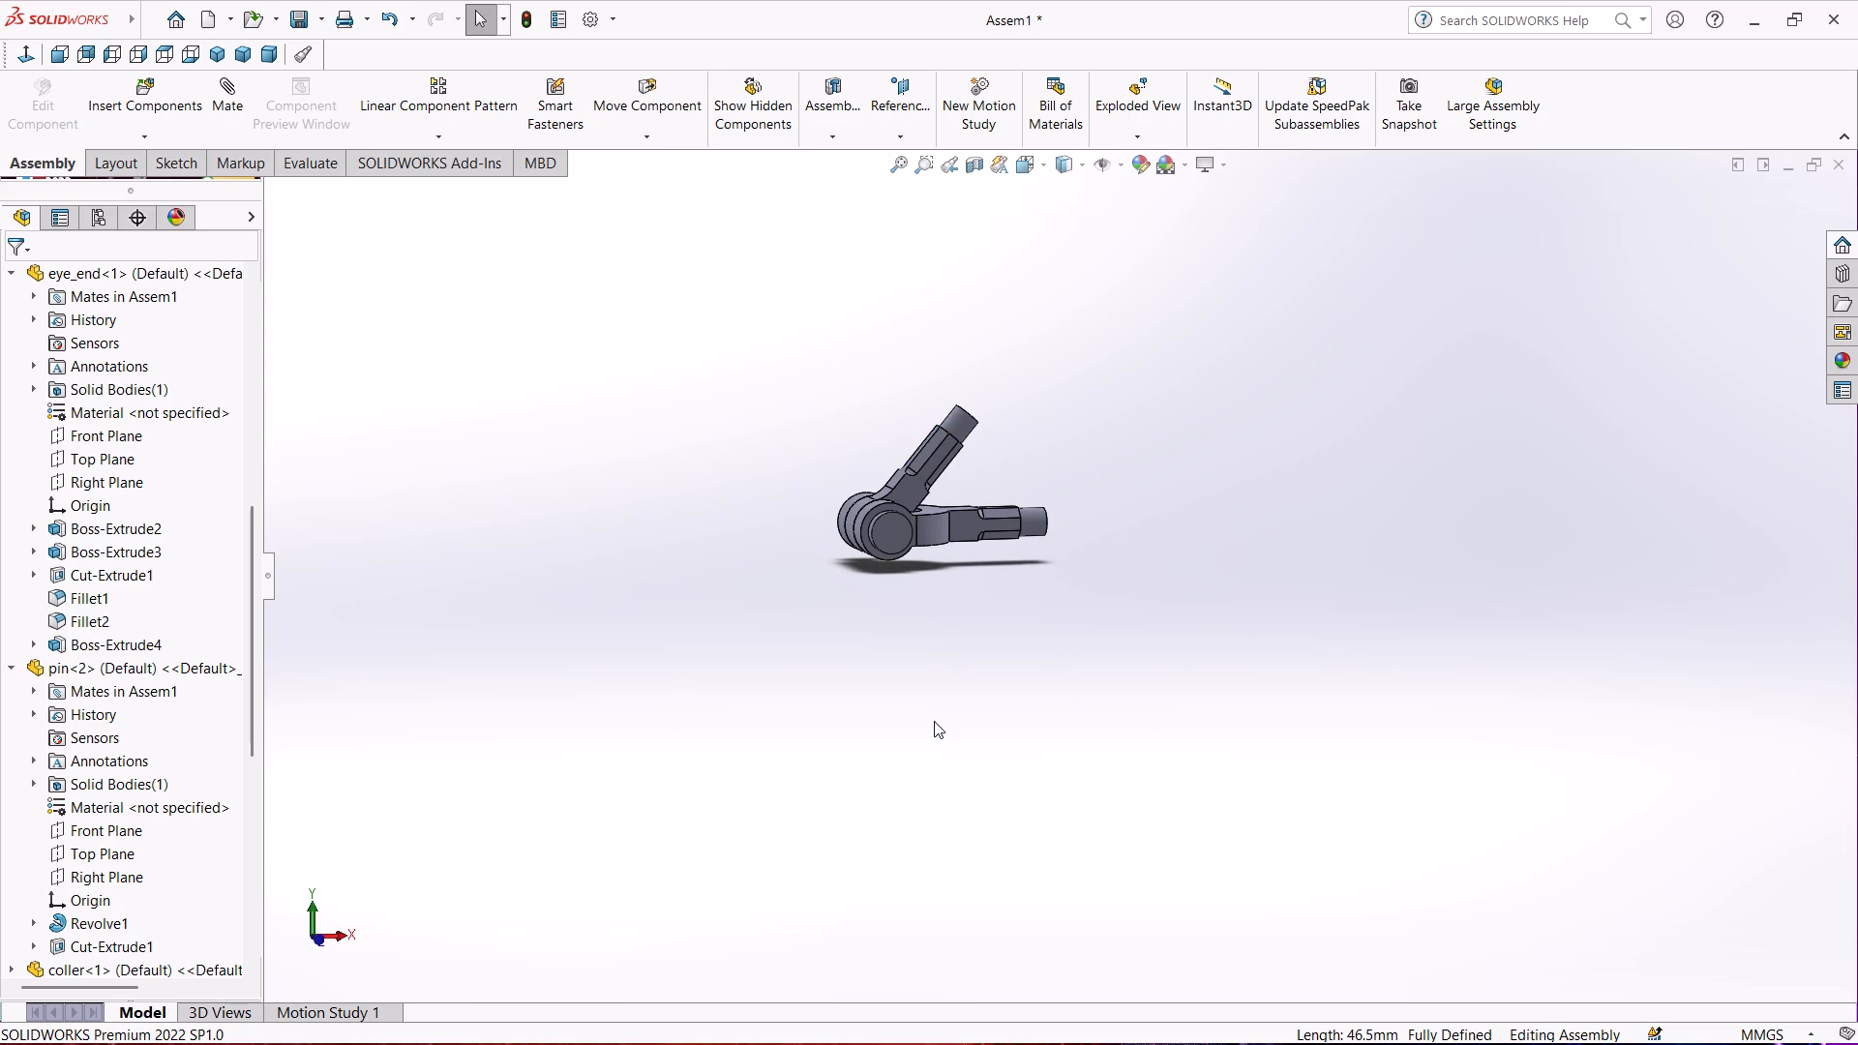
Save the assembly without rebuilding as knuckle_joint_assembly in the knuckle_joint folder.
scroll(943, 486, "down", 2)
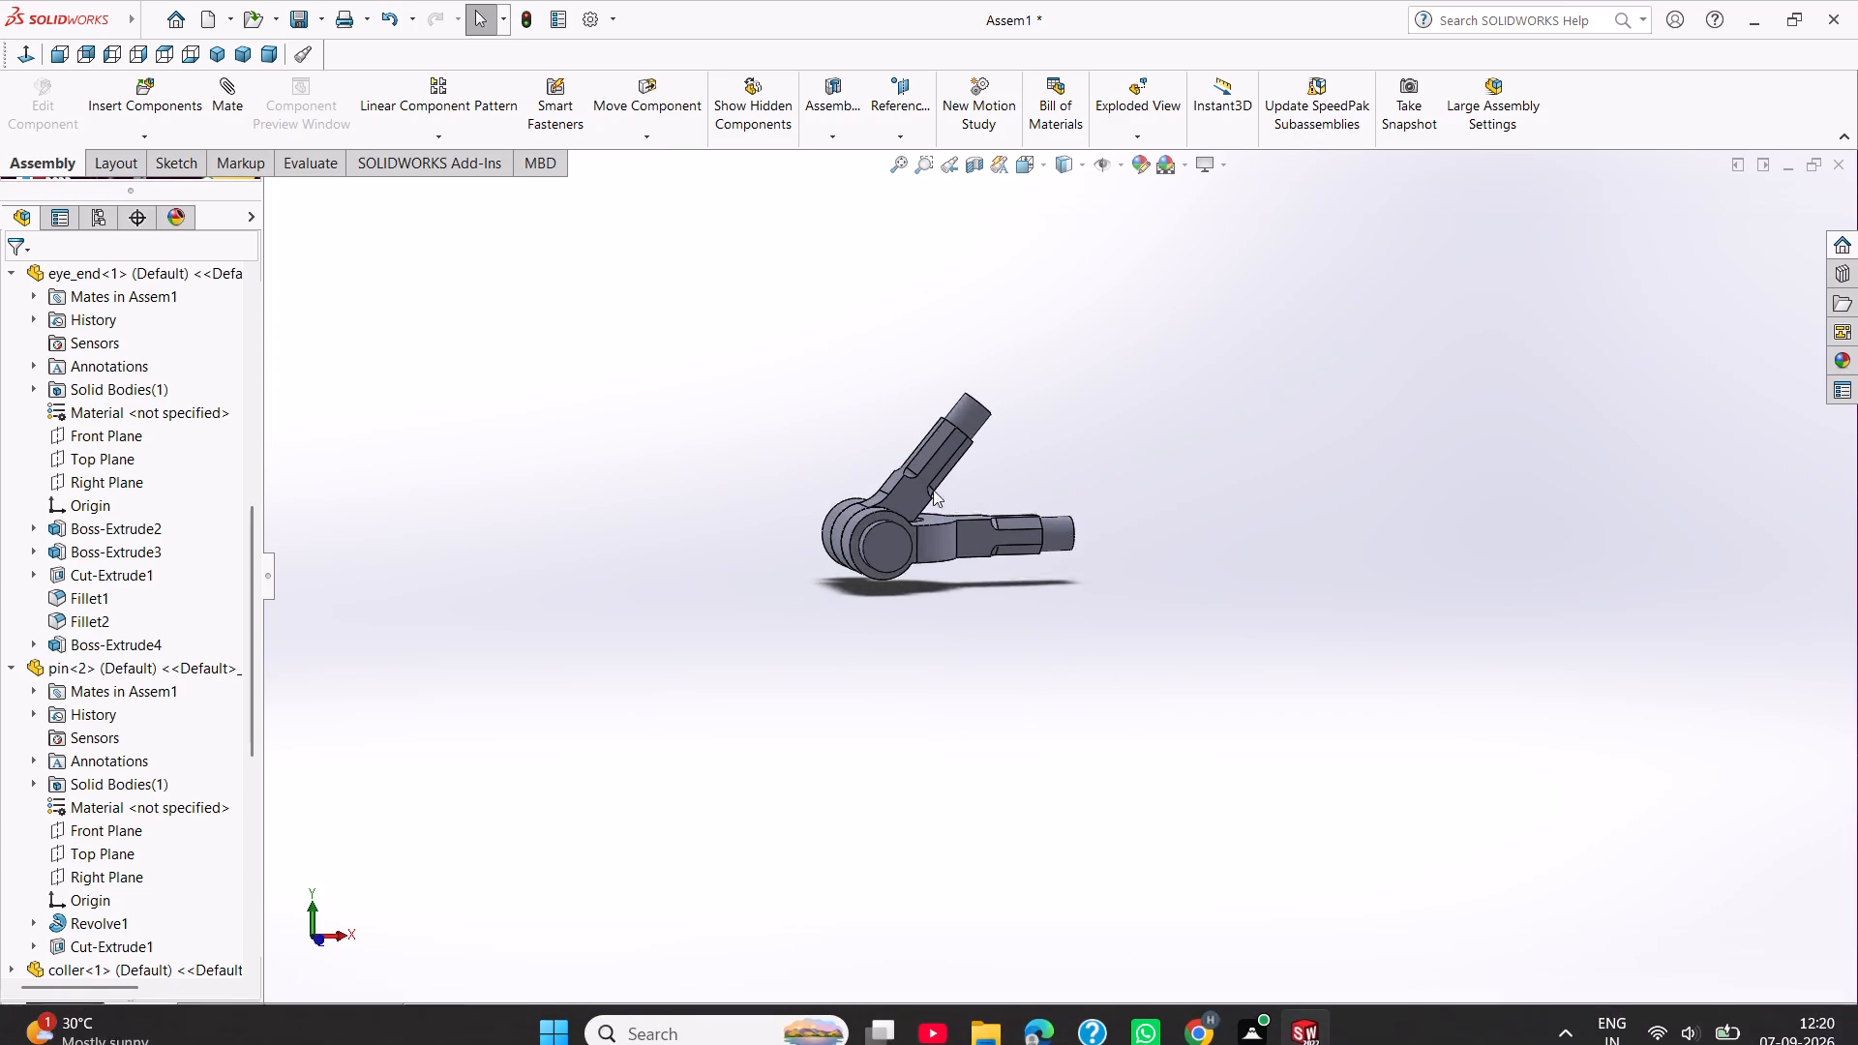
scroll(933, 490, "down", 3)
key("ctrl+s")
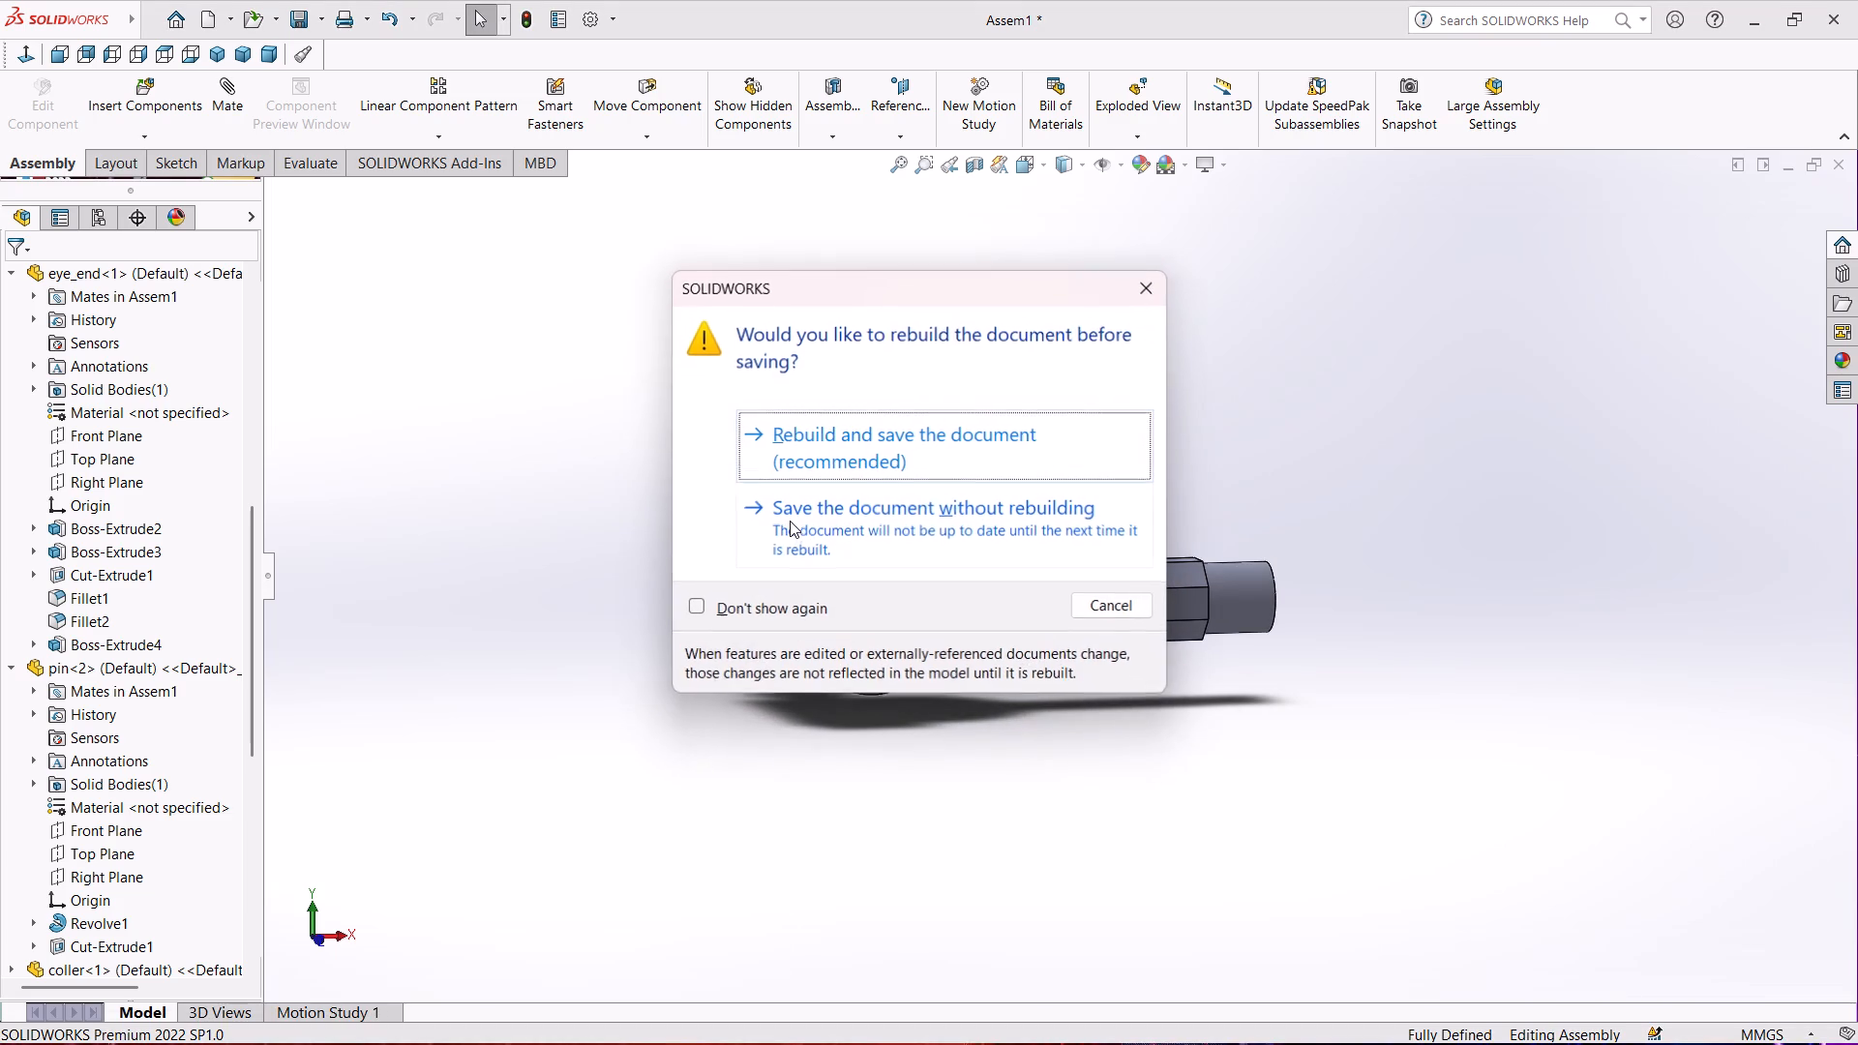
left_click(790, 521)
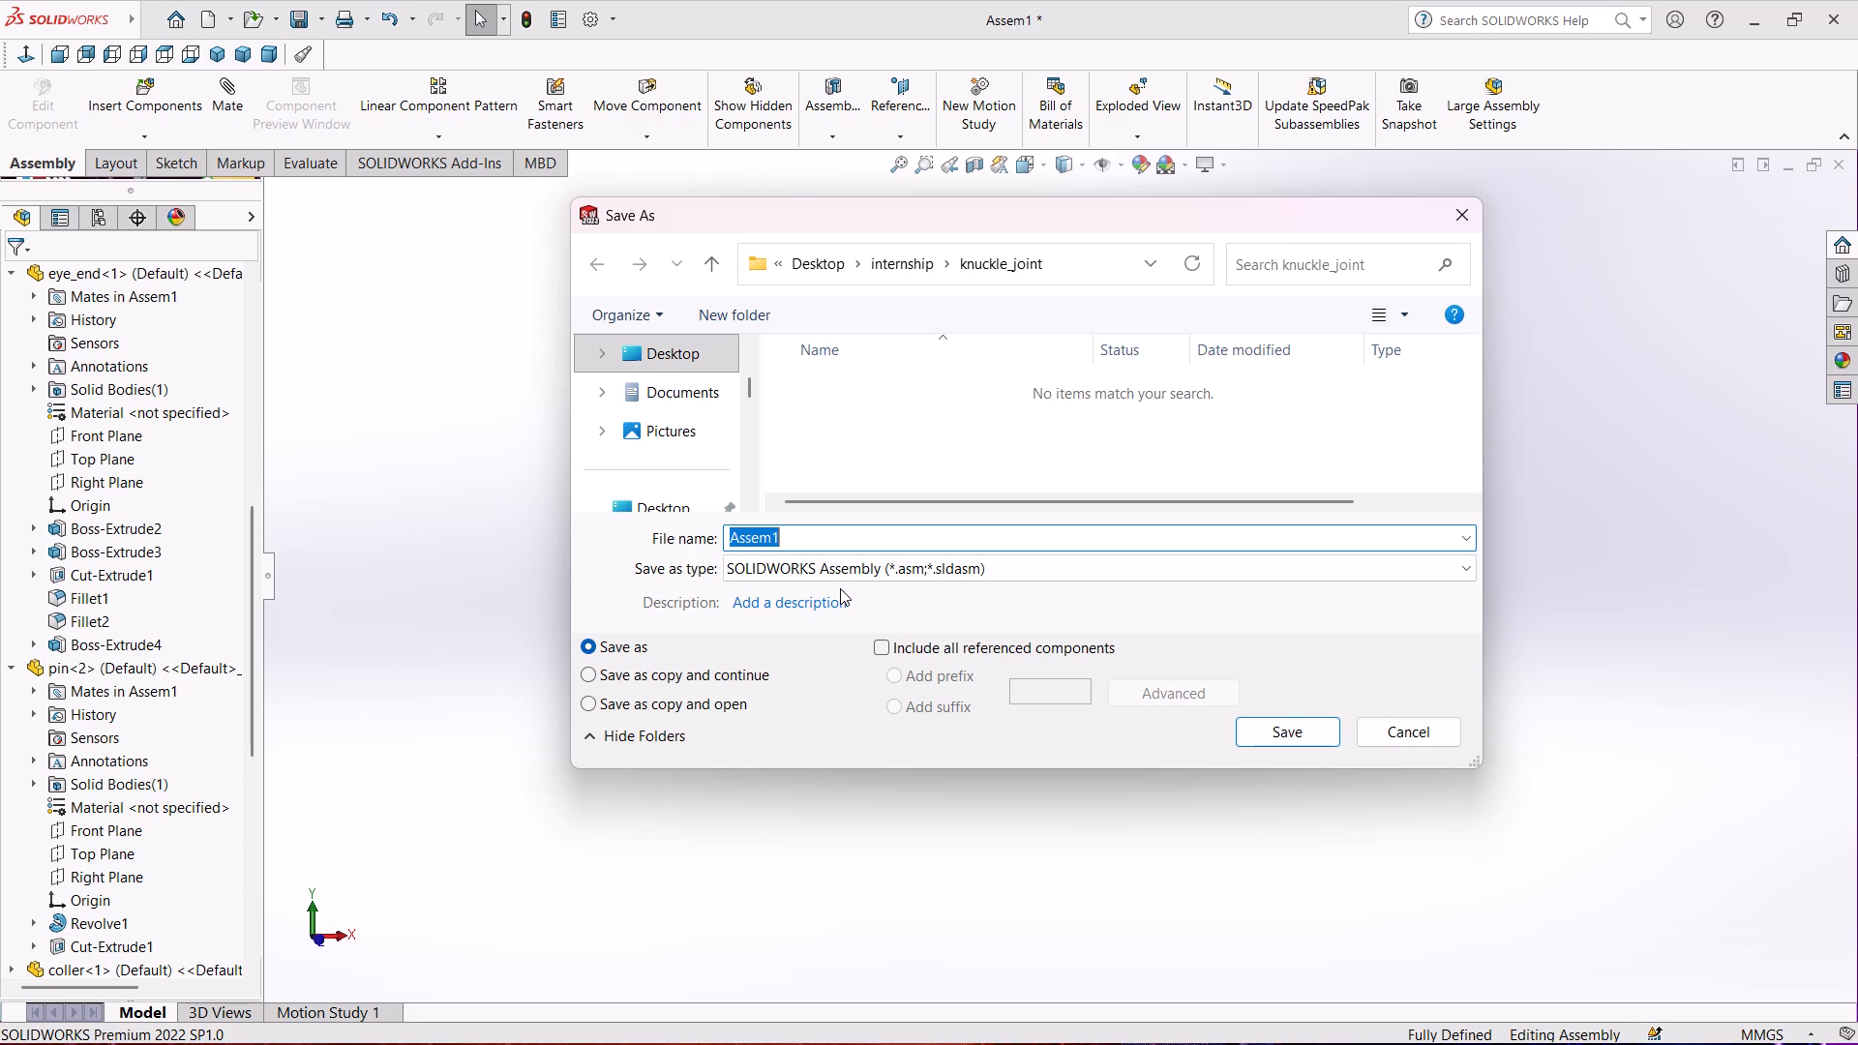
type("kun")
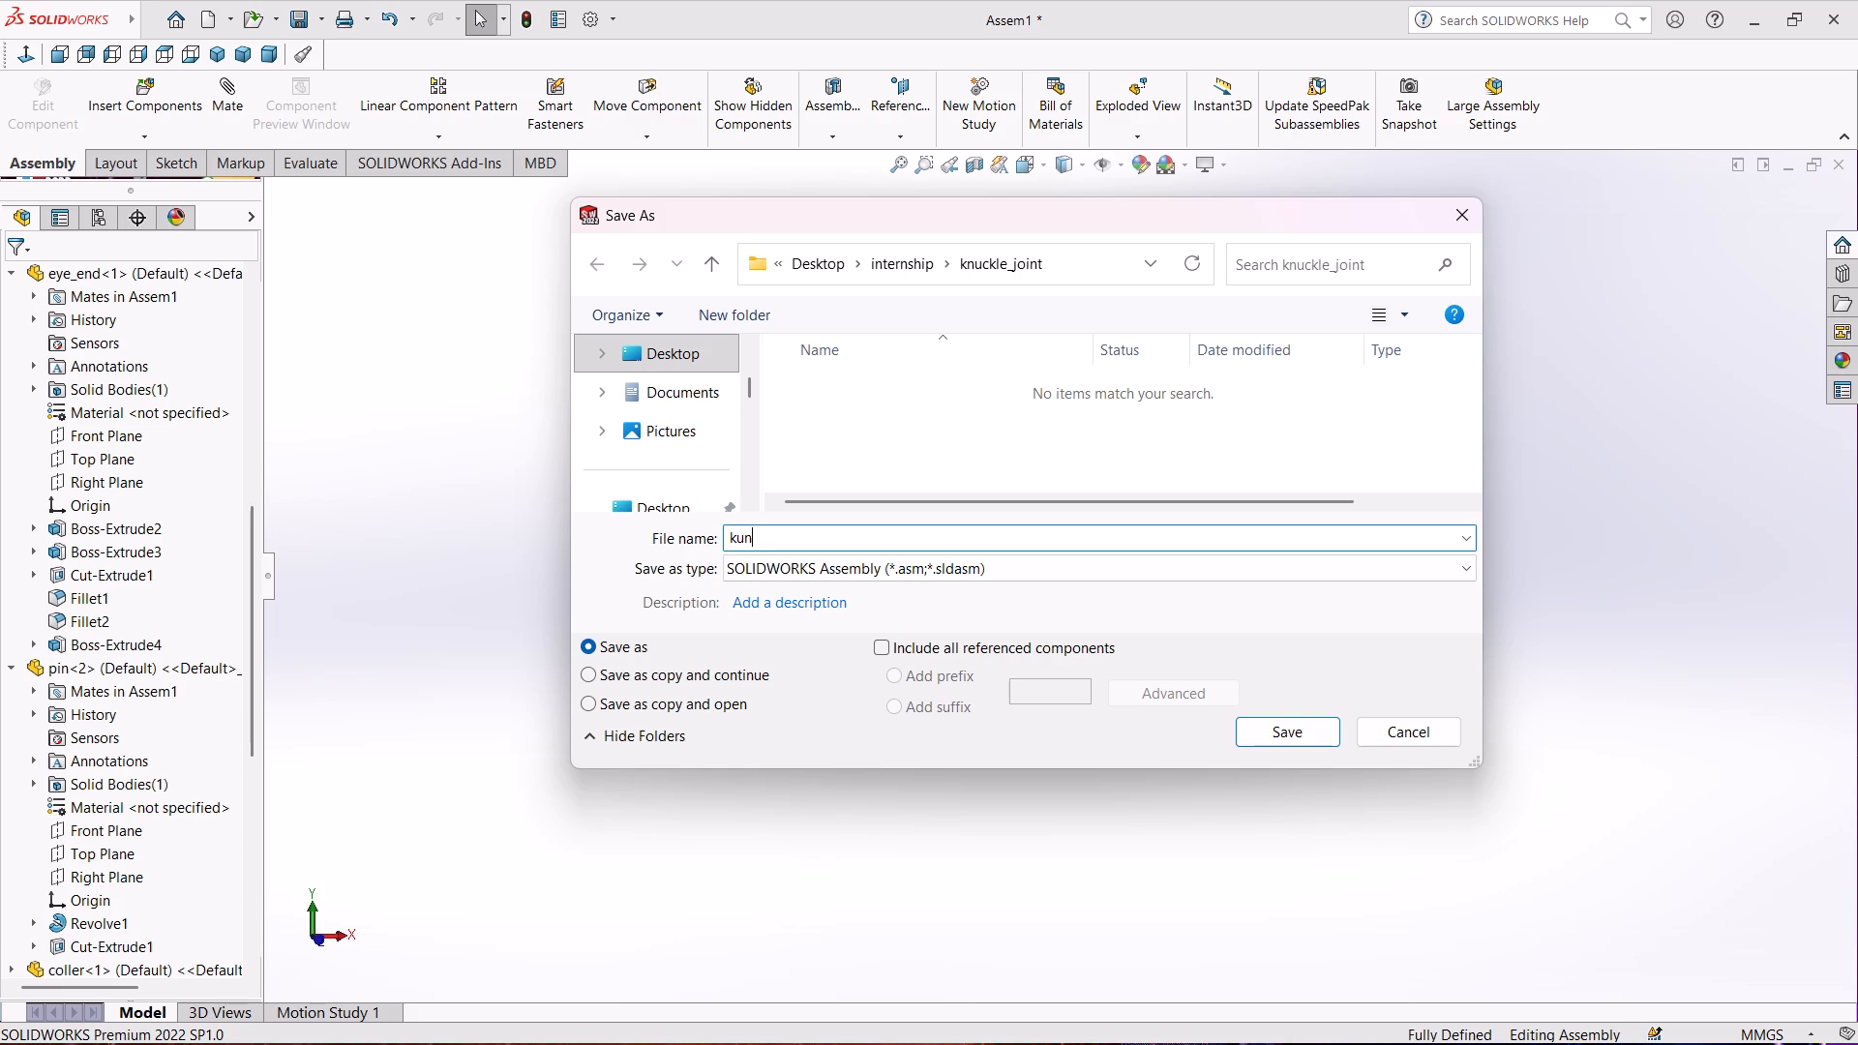
key("BackSpace")
key("BackSpace")
type("nu")
type("ckle")
key("shift+underscore")
type("ji")
key("BackSpace")
type("oin")
key("t")
type("_assemblt")
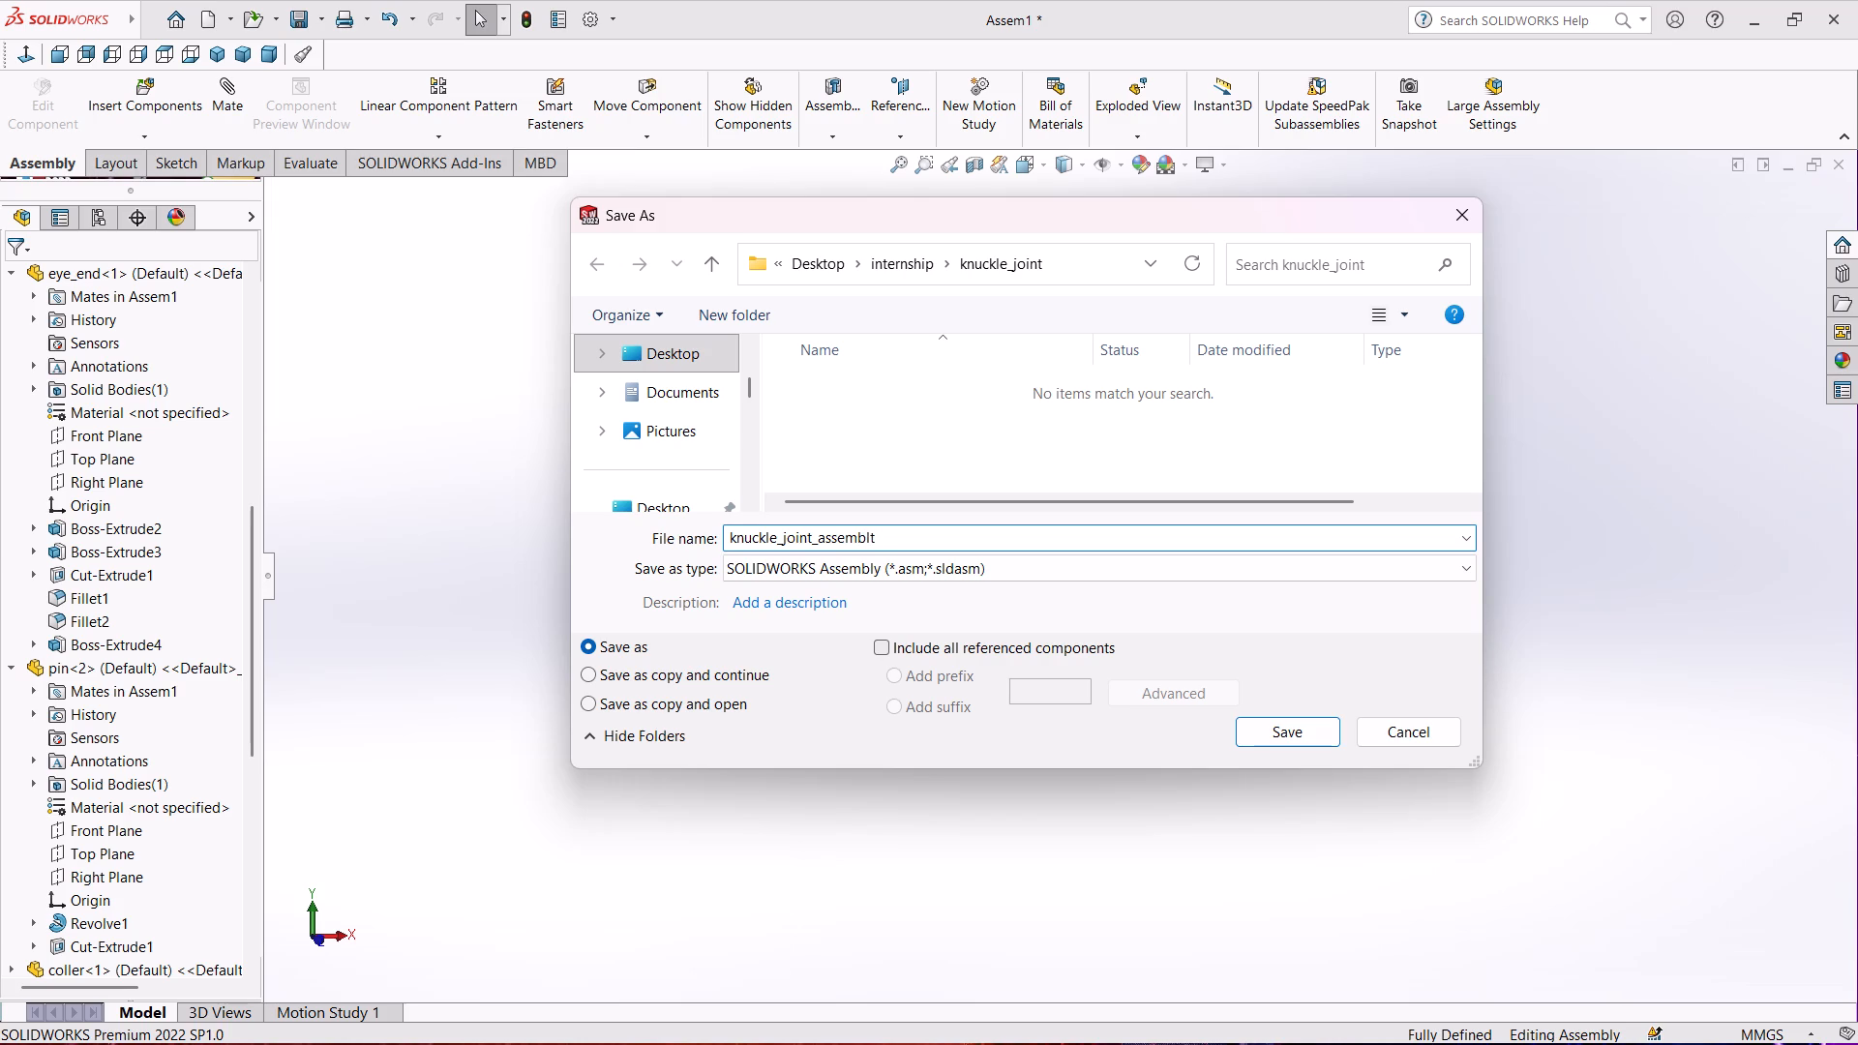
key("BackSpace")
key("y")
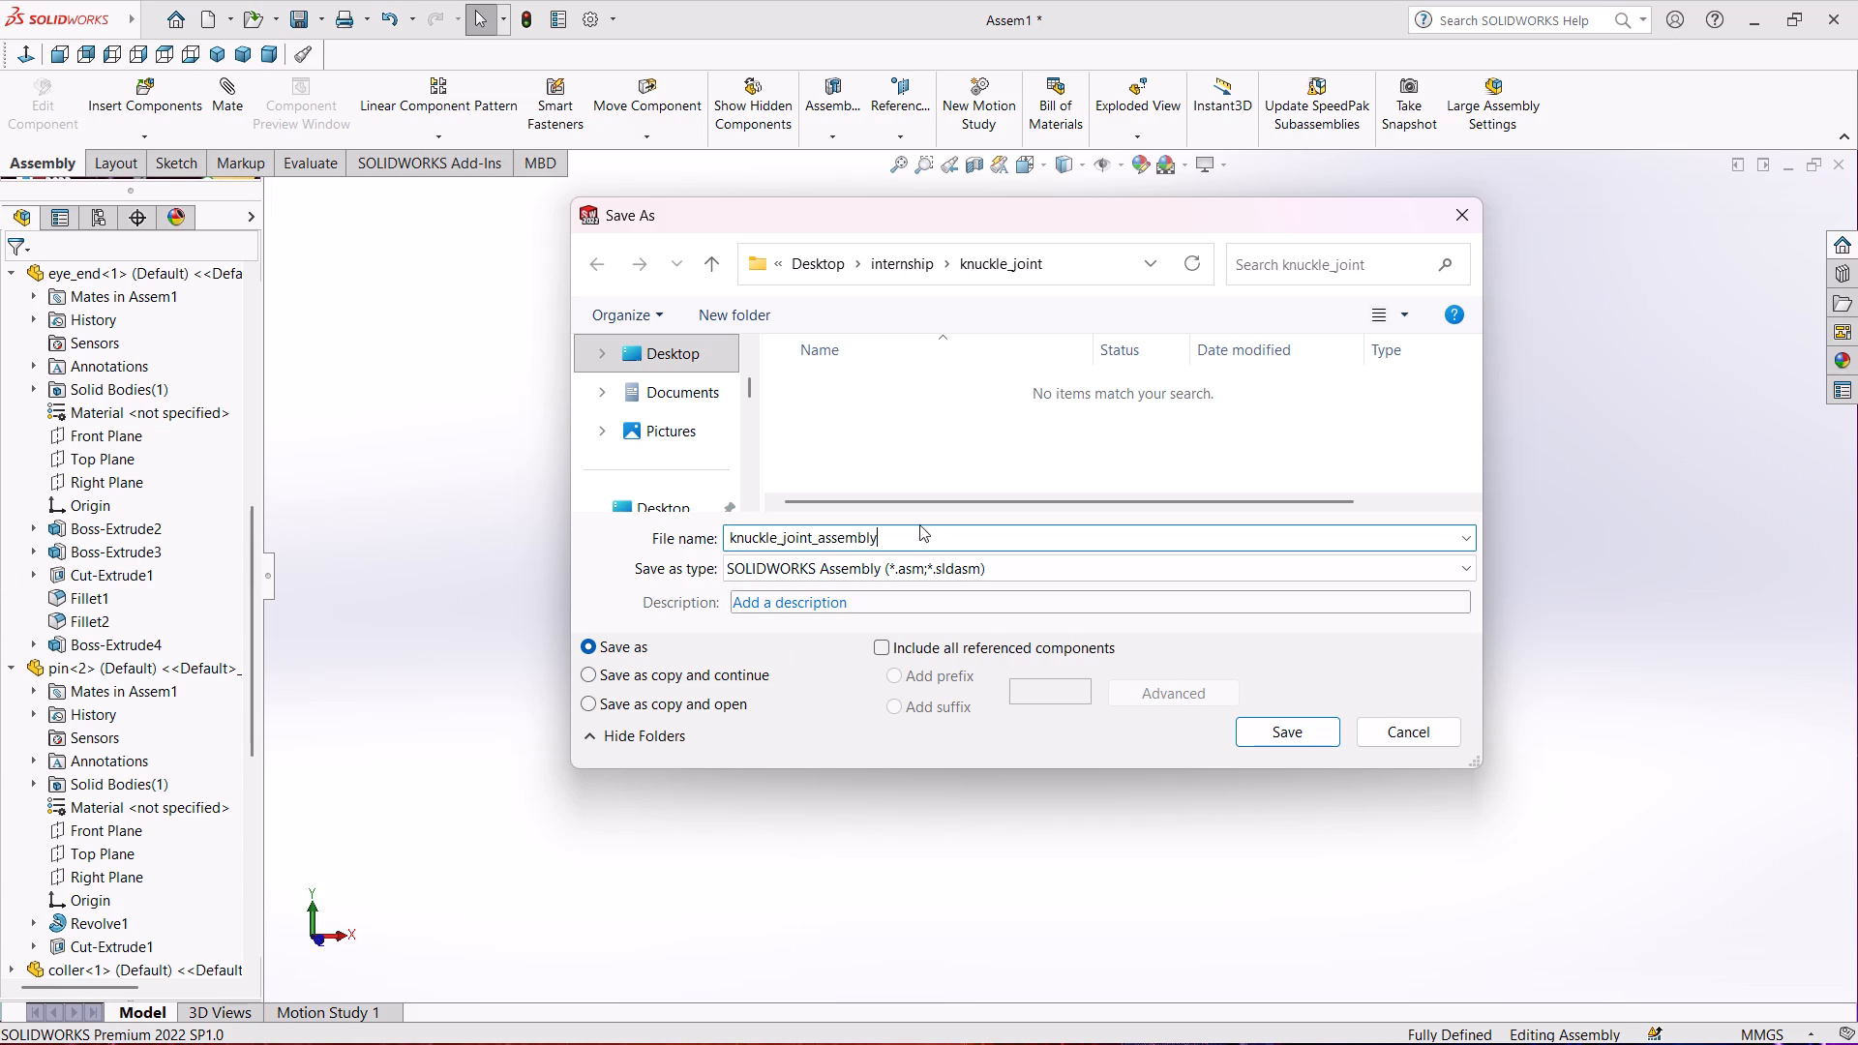
left_click(1263, 733)
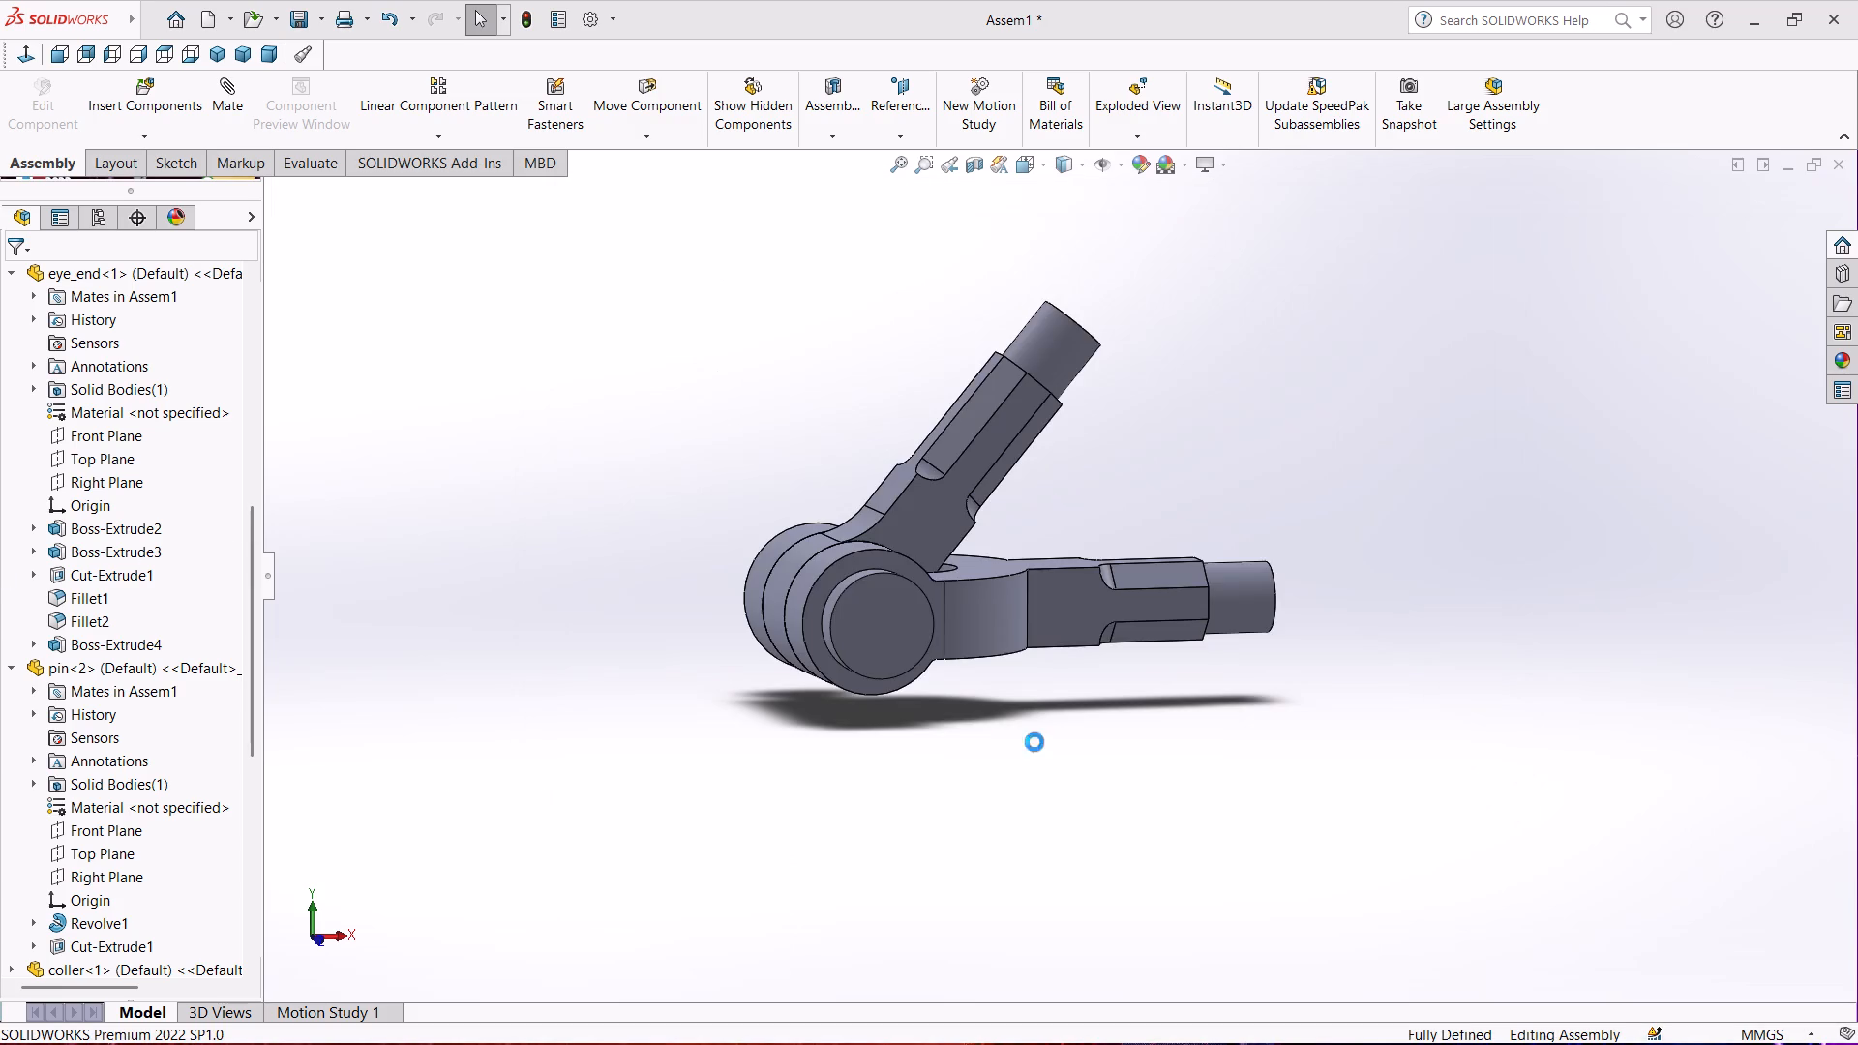
Make a drawing from the assembly on a standard A4 (ISO) sheet with the sheet format displayed.
scroll(871, 706, "up", 1)
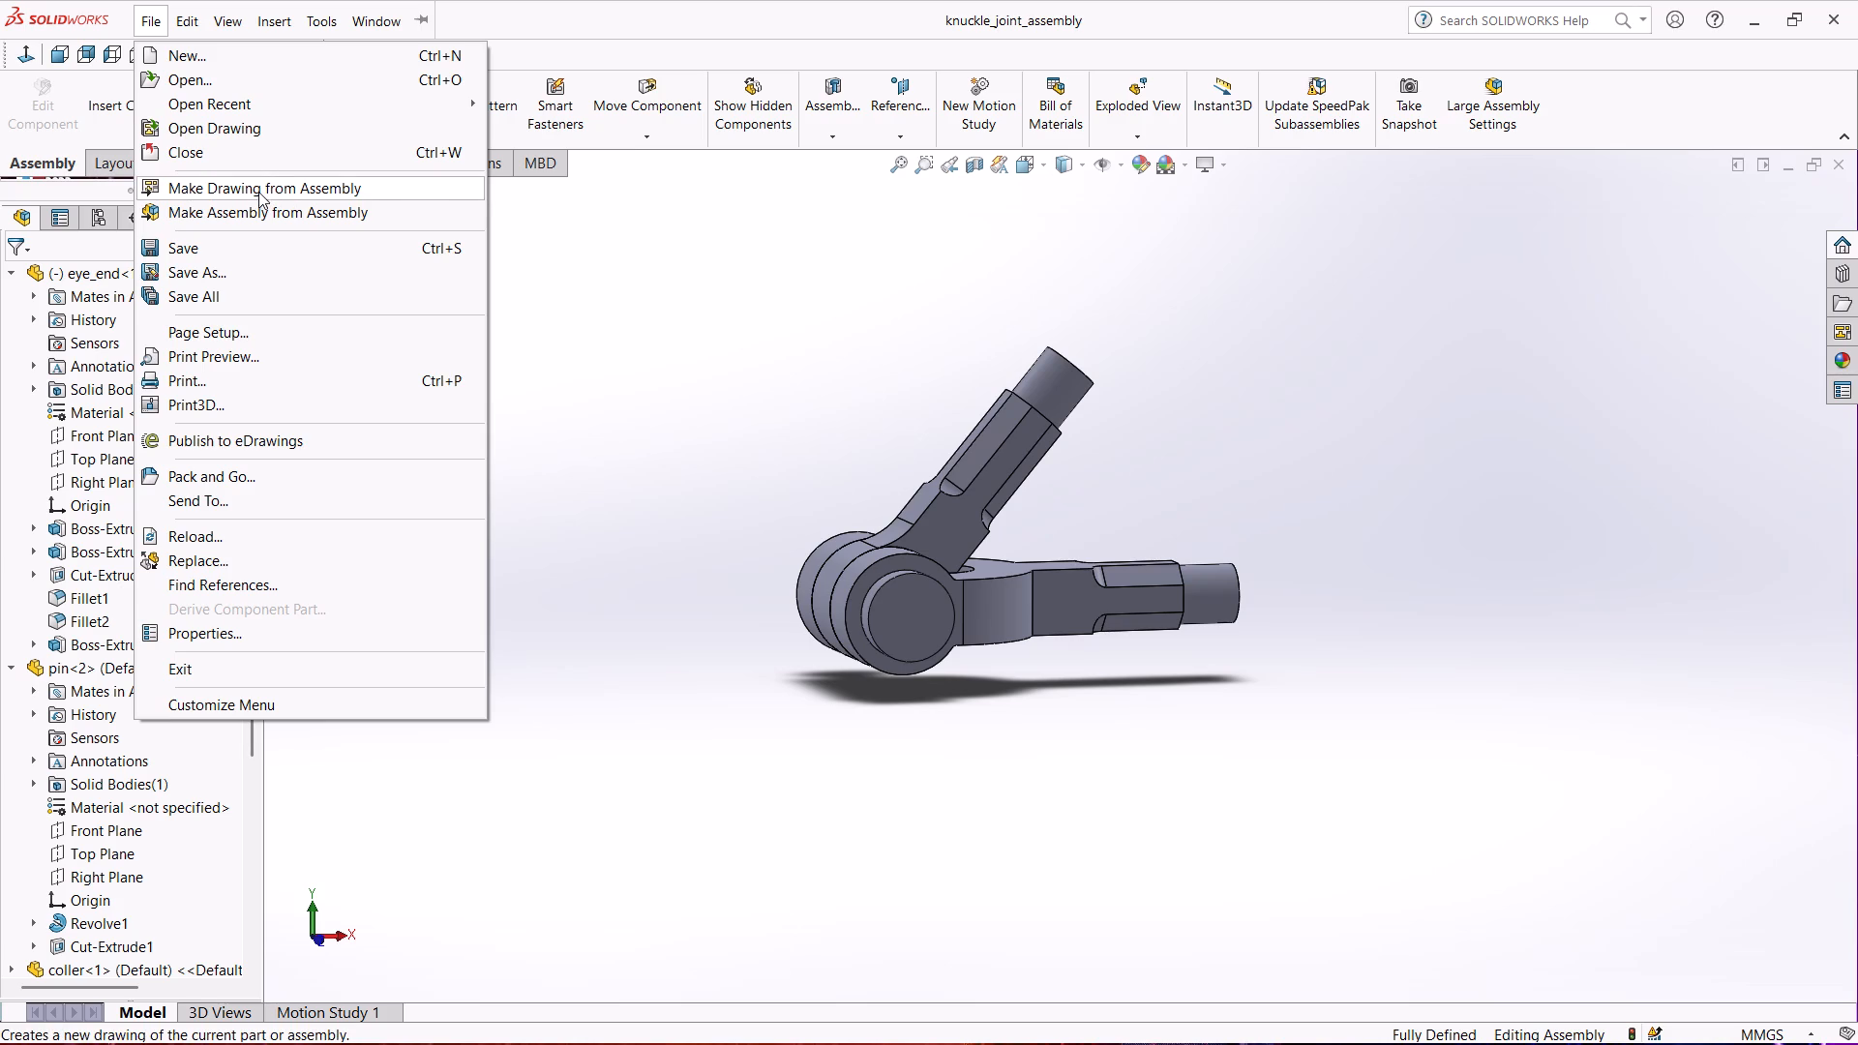
left_click(258, 192)
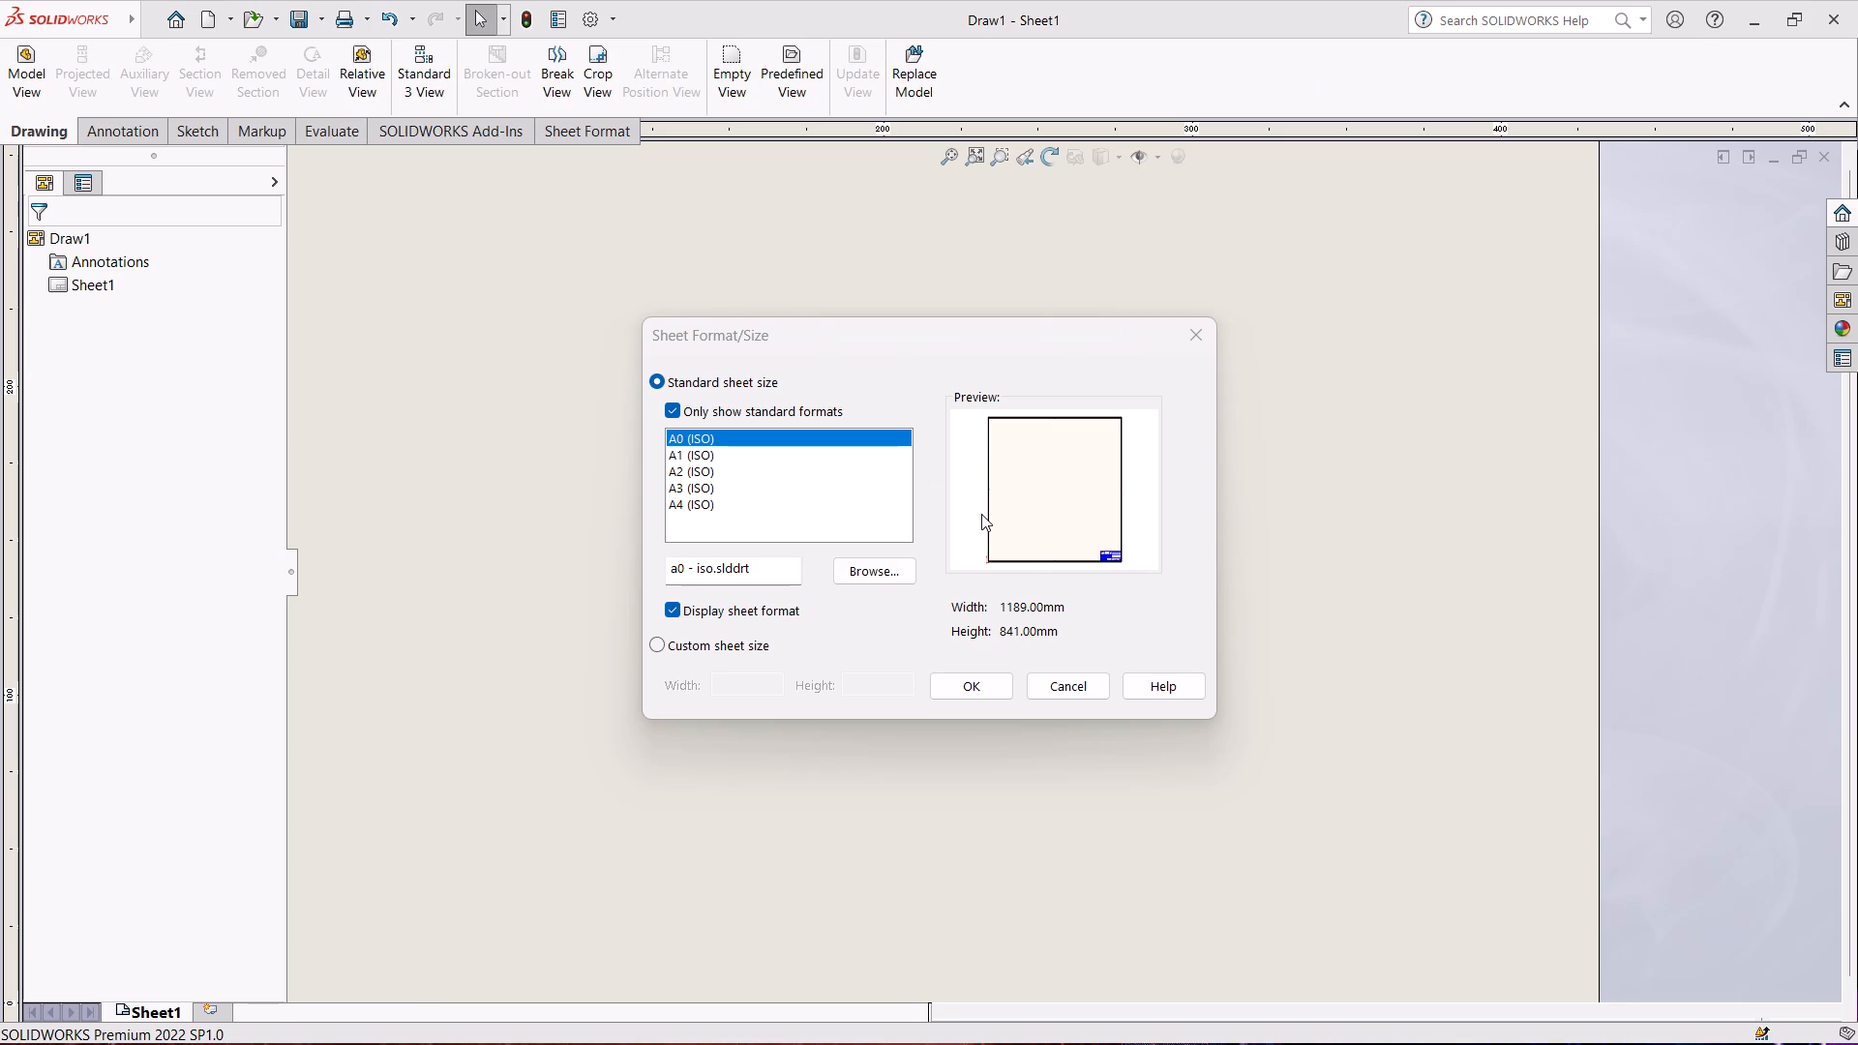
left_click(697, 505)
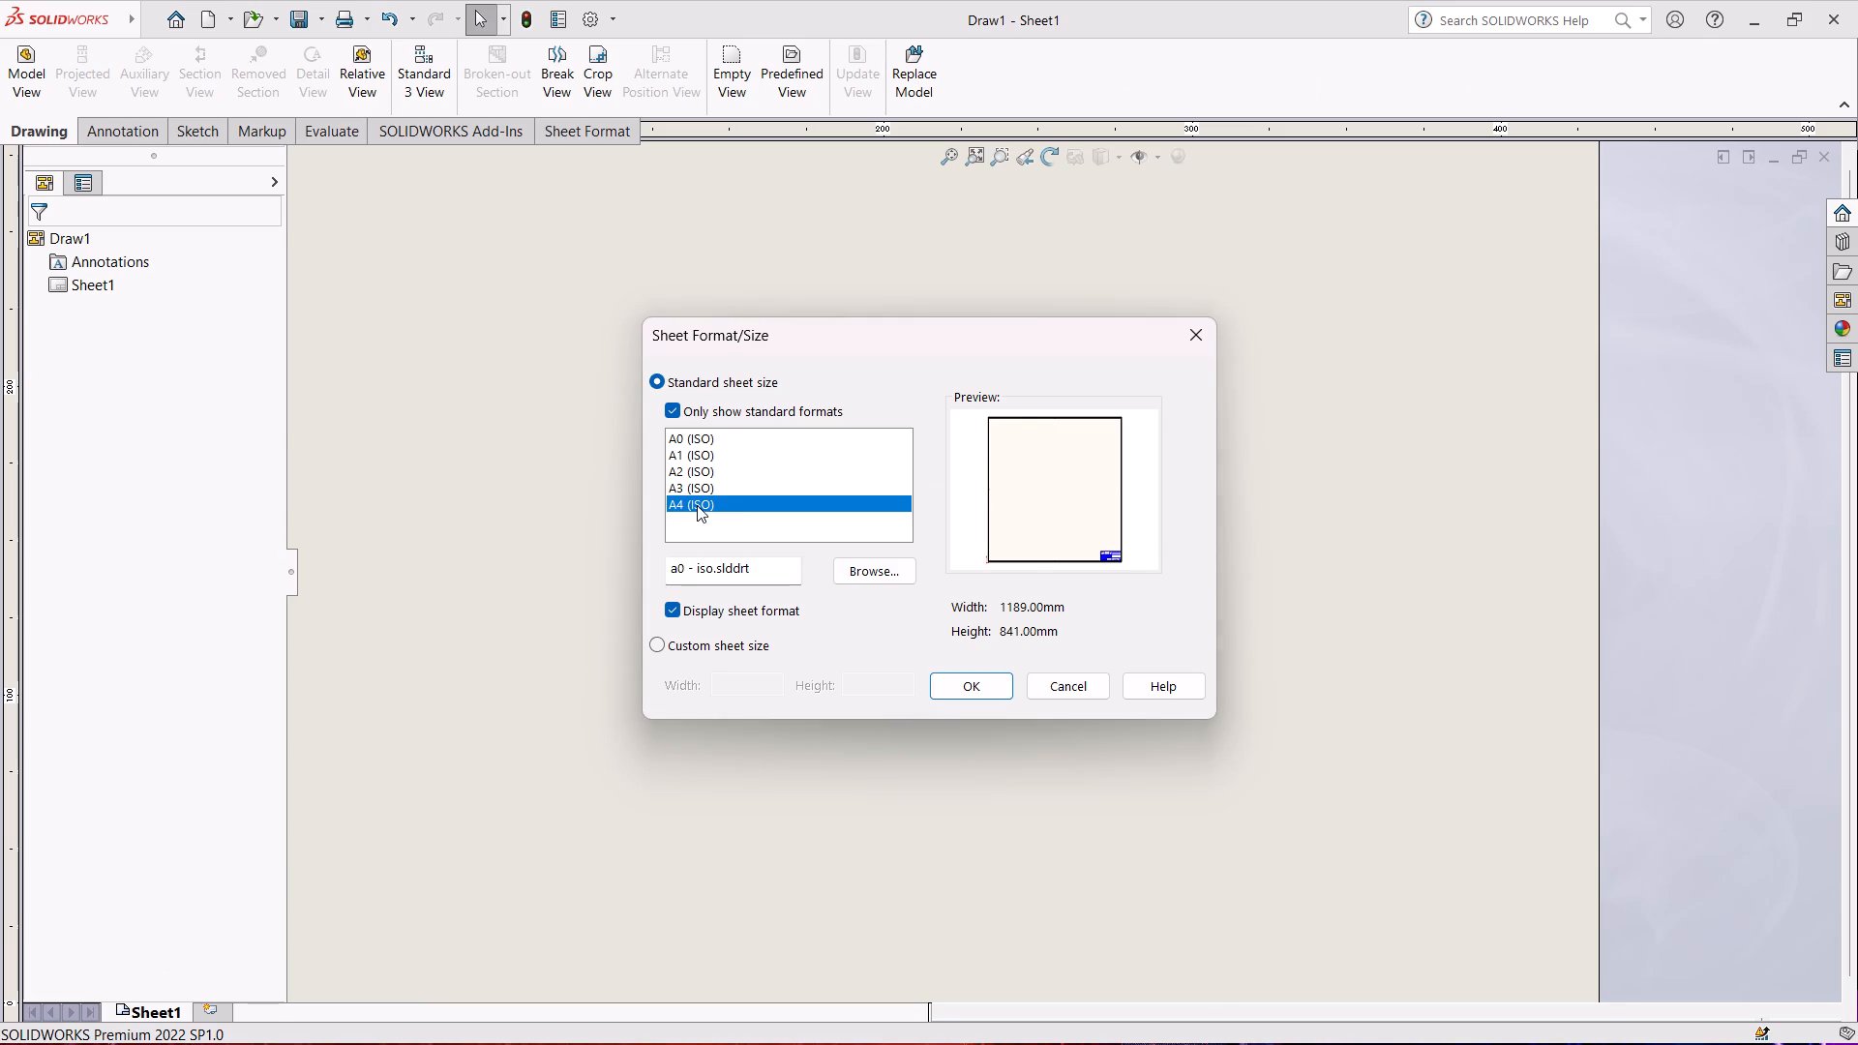
left_click(961, 687)
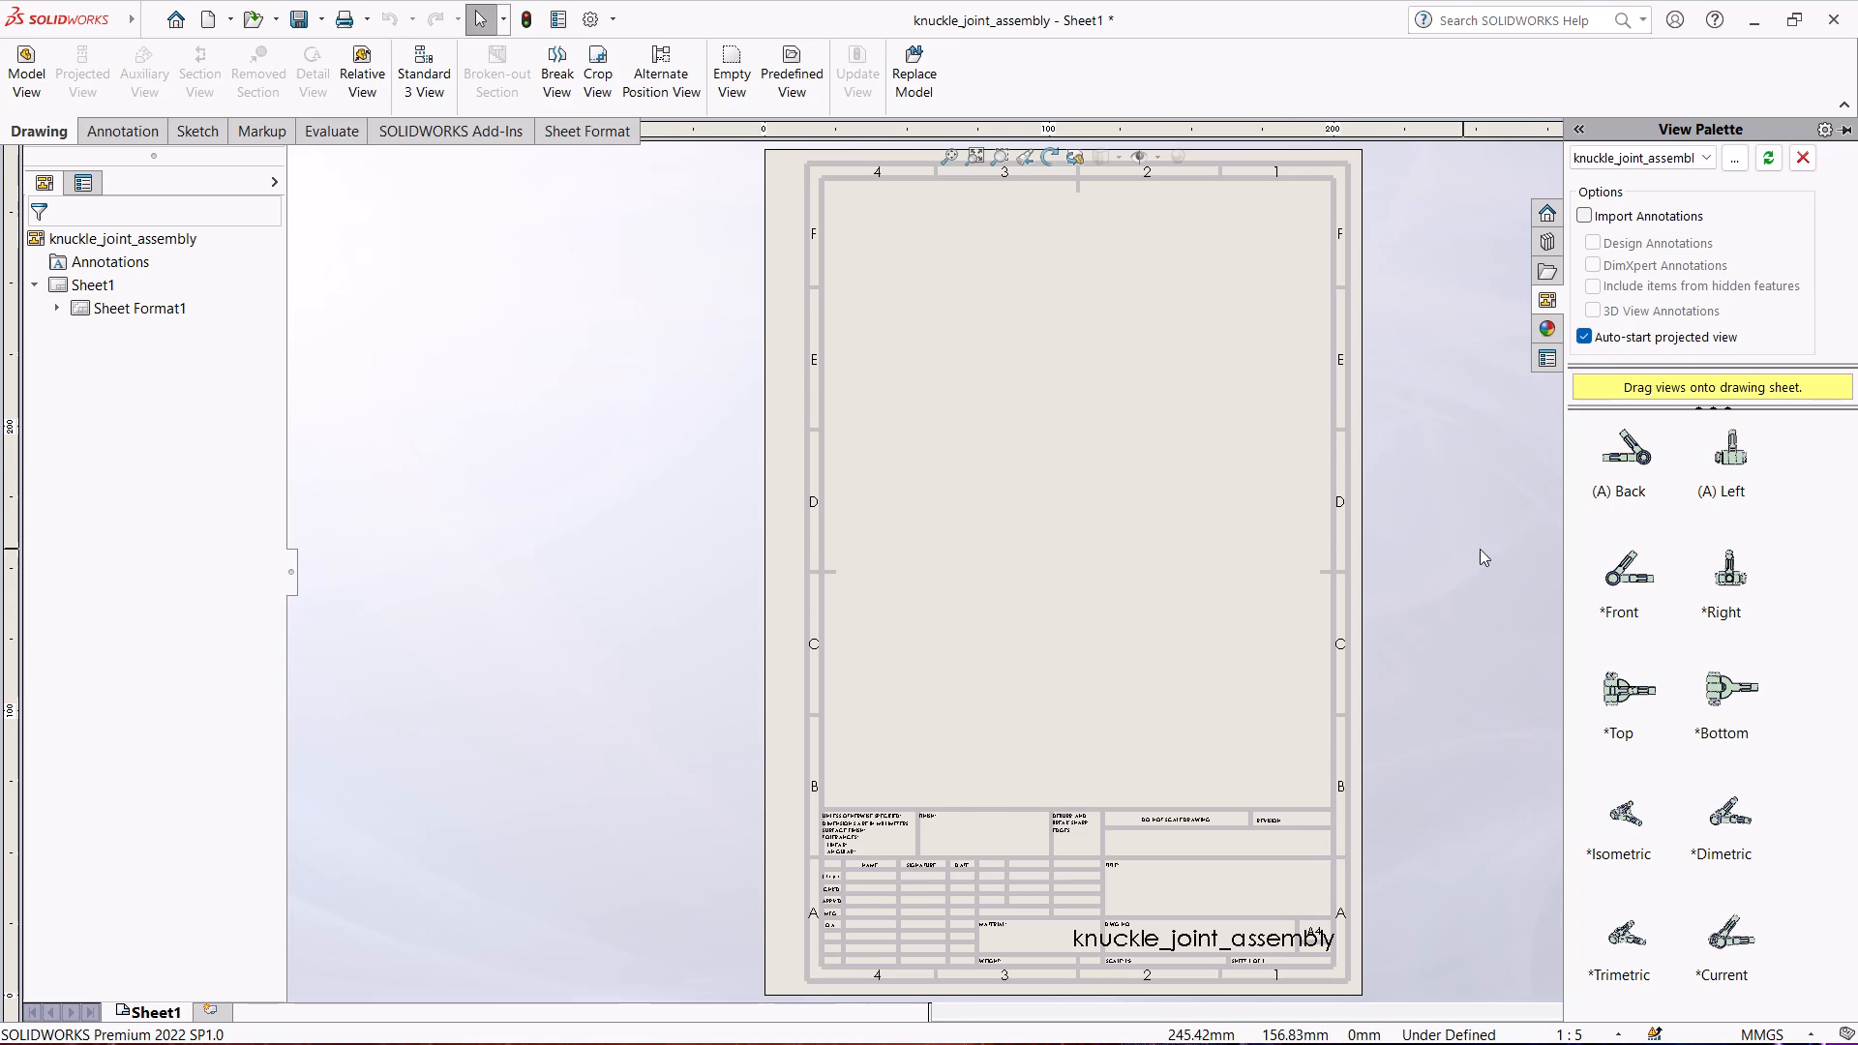
Place the assembly's Front view in the left half of the drawing sheet, around zone D.
scroll(1500, 547, "up", 1)
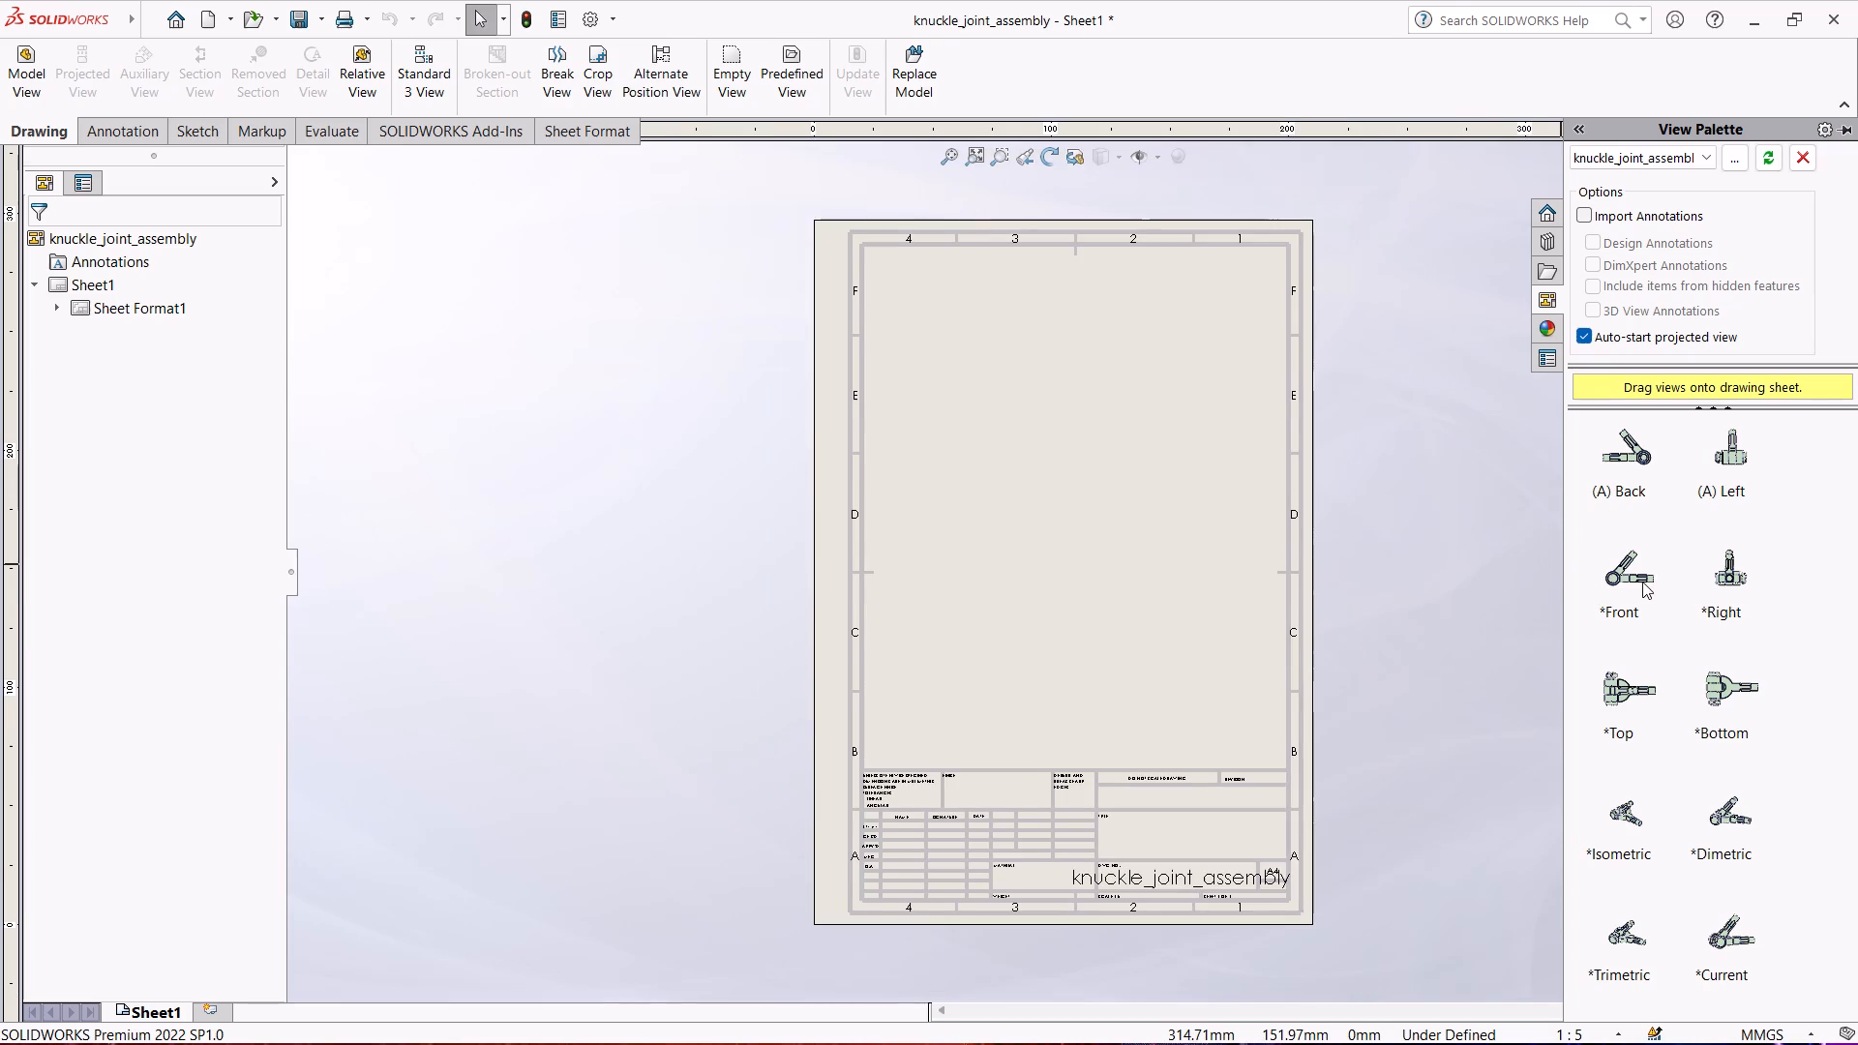
left_click_drag(1636, 581, 959, 502)
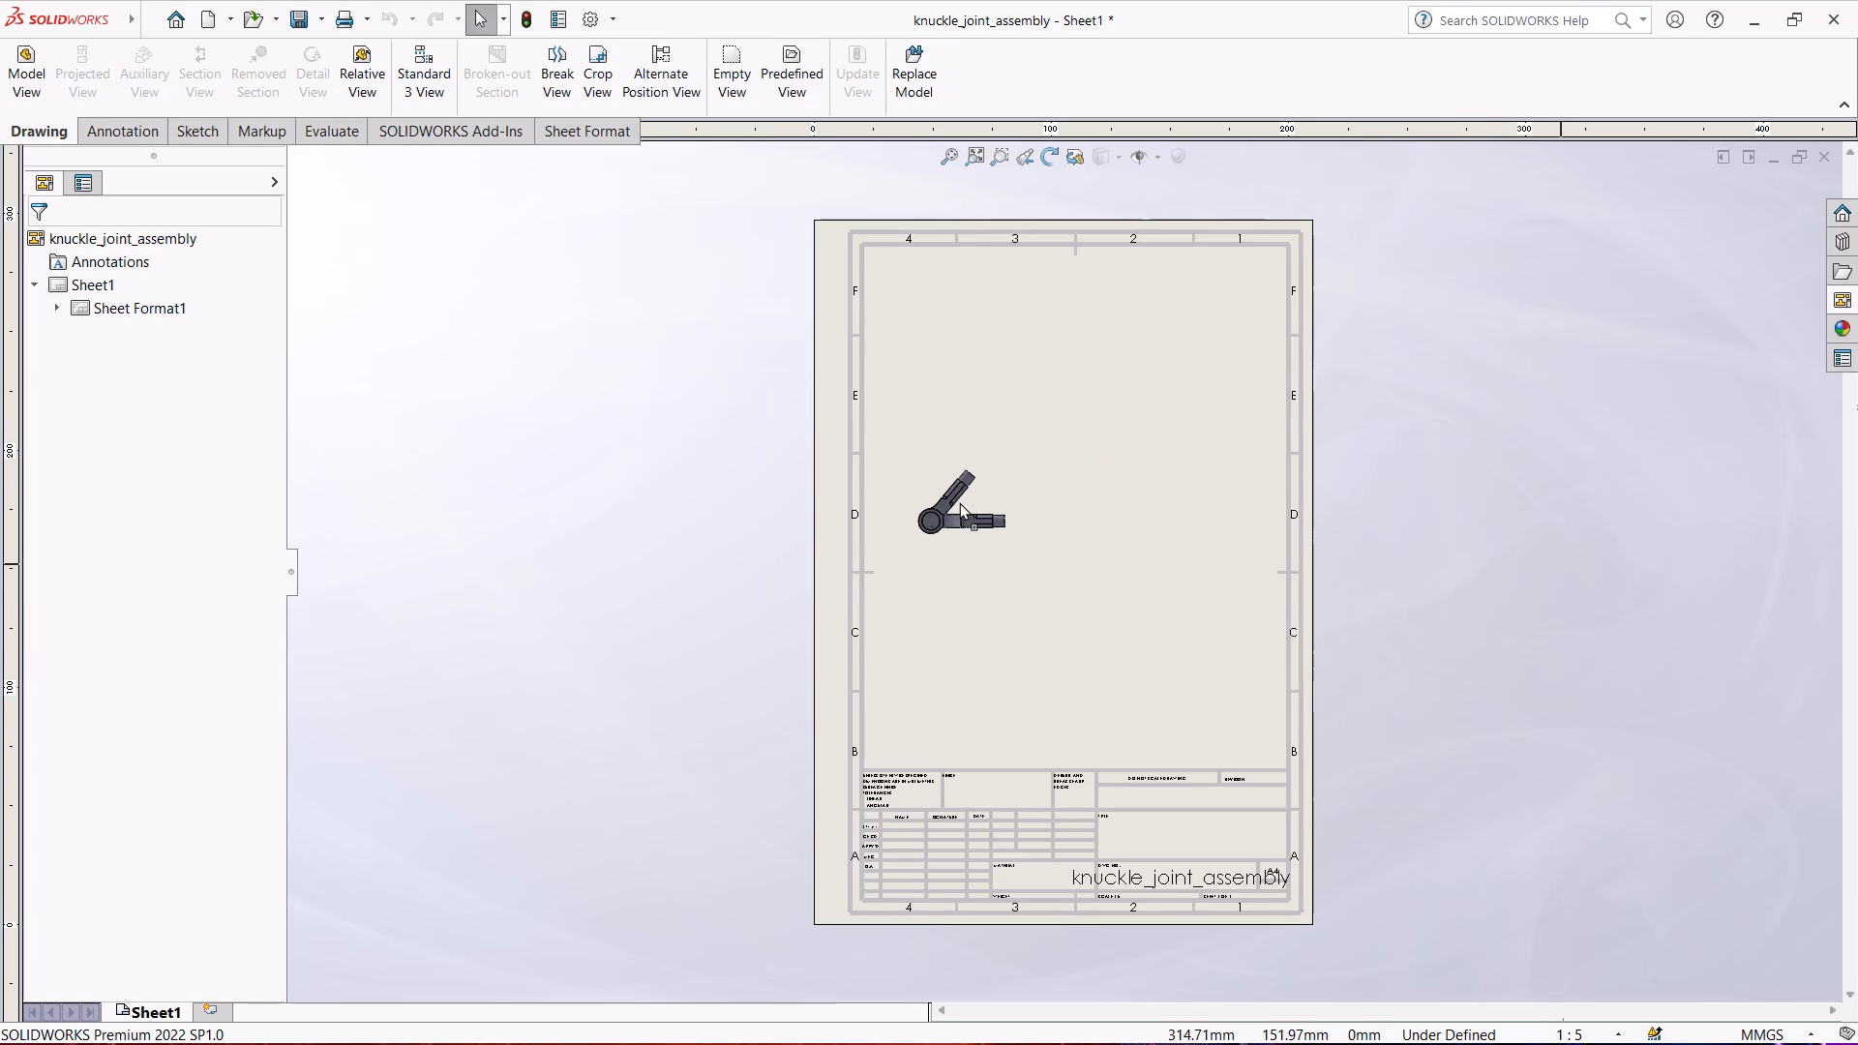
left_click_drag(959, 502, 953, 504)
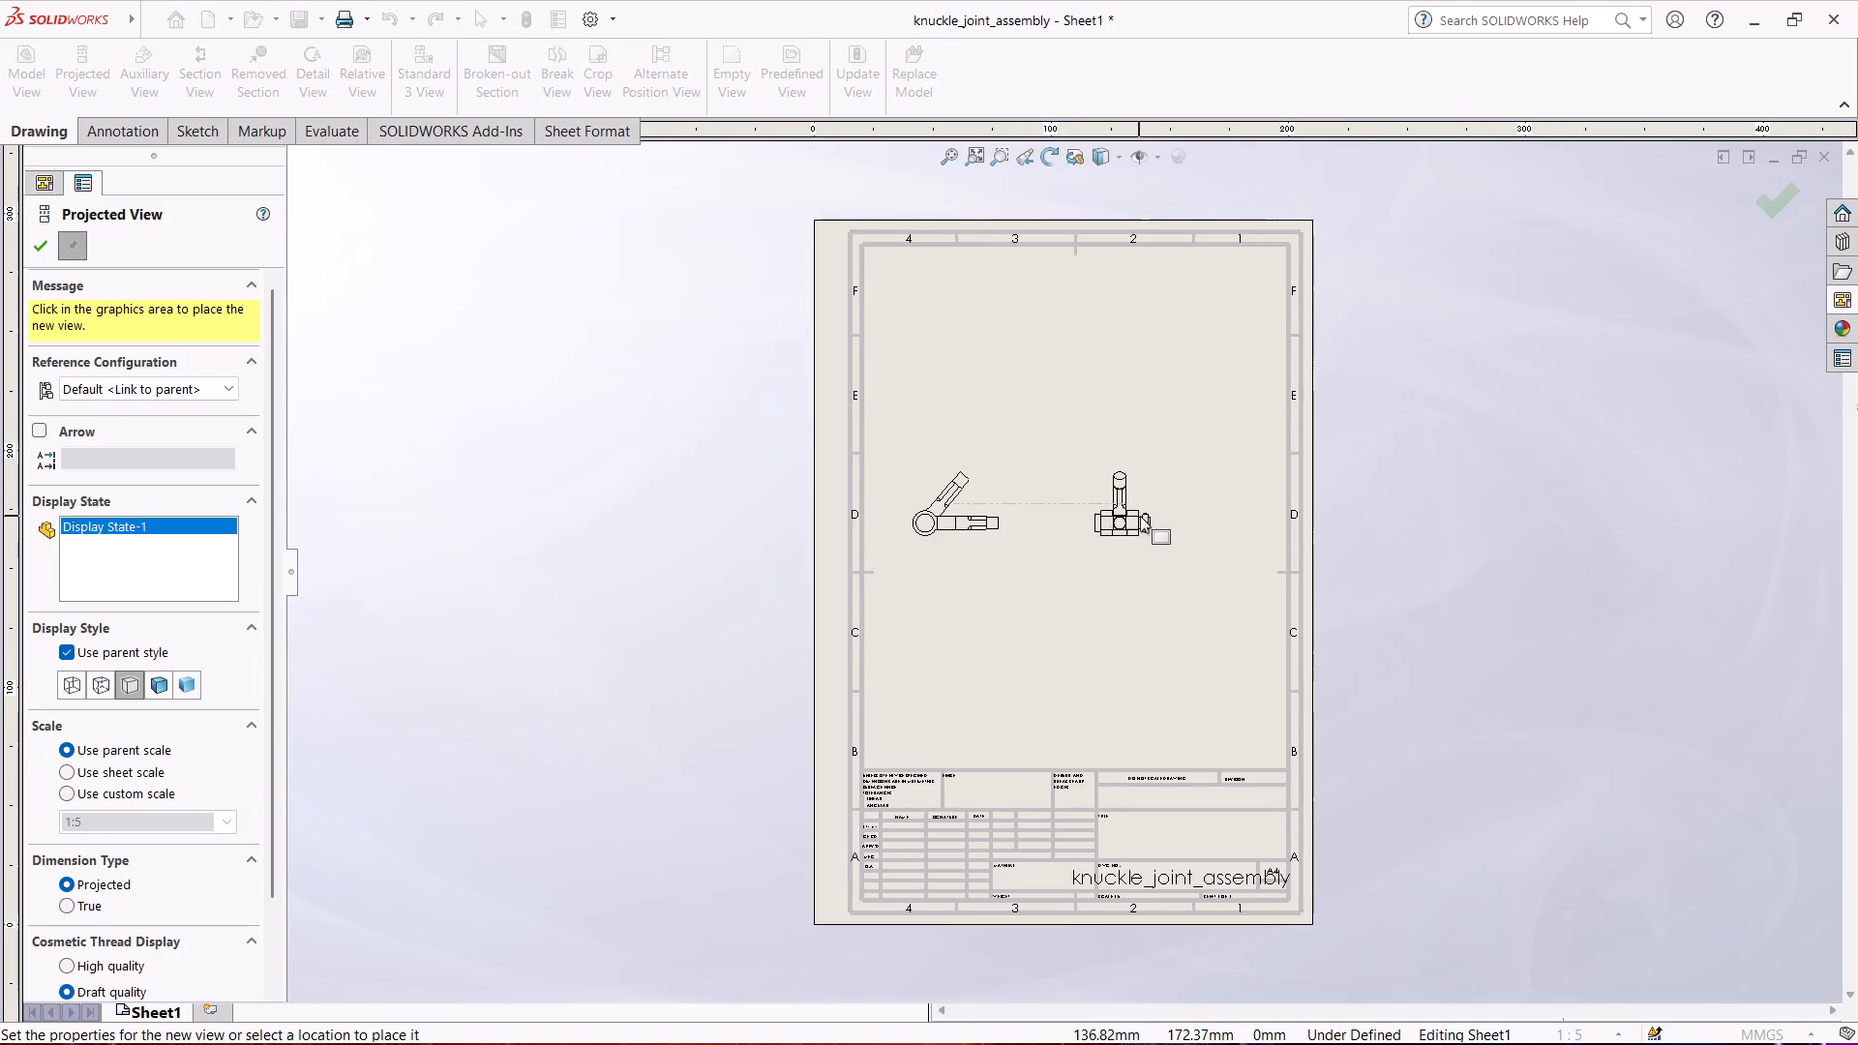
Project views from the front view: a side view to its right, an isometric at upper right, and views below and above it.
left_click(1152, 516)
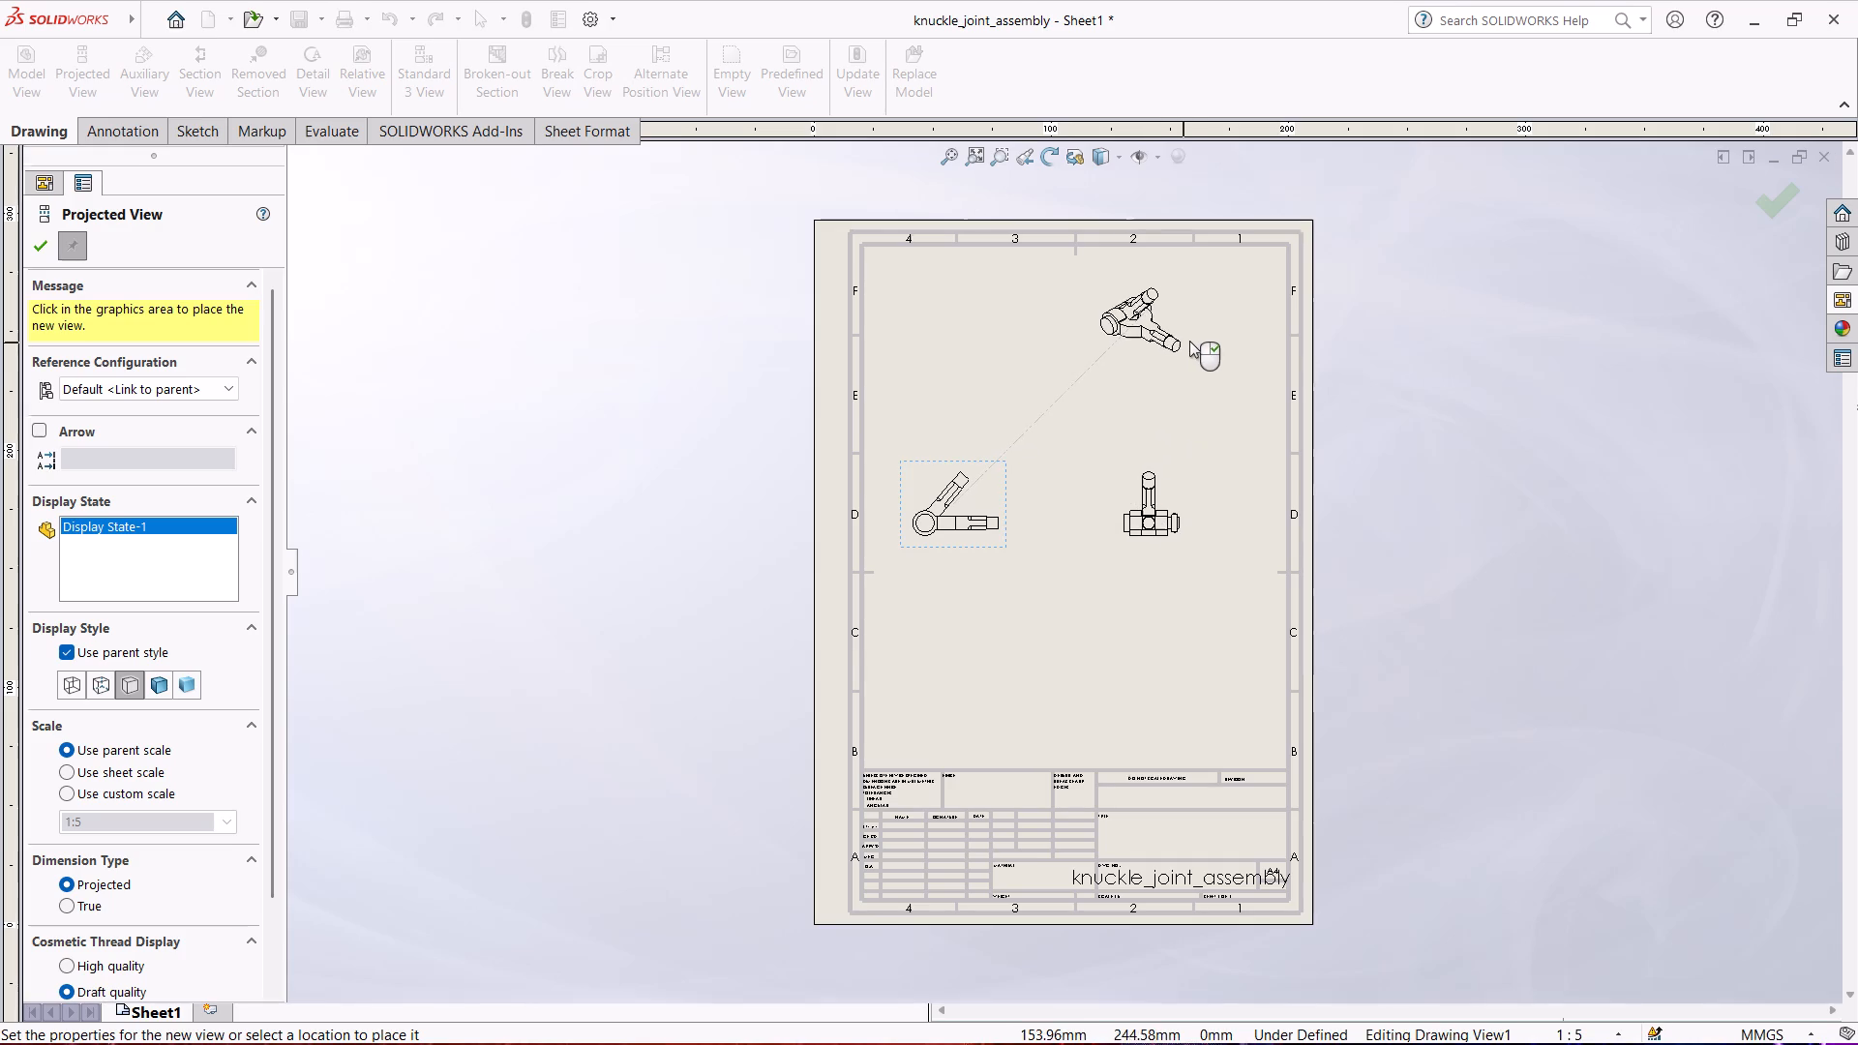
left_click(1192, 343)
scroll(1120, 334, "down", 6)
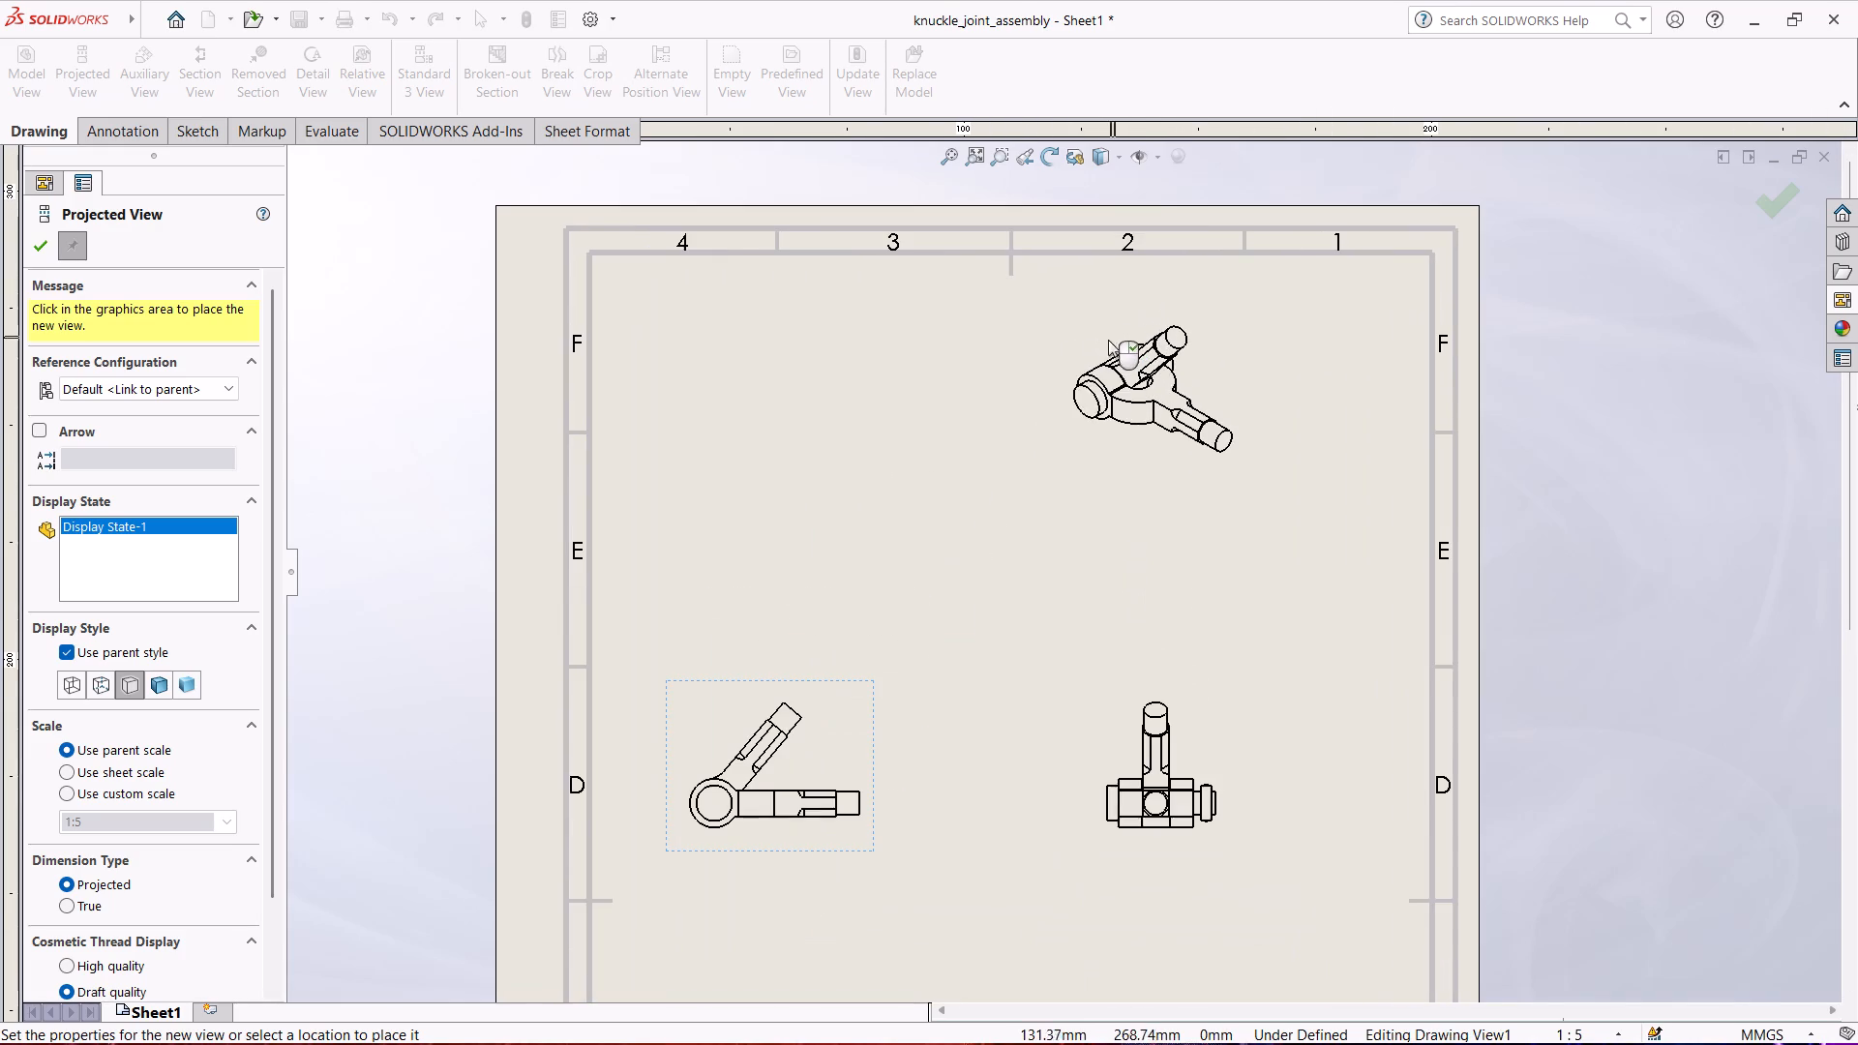
scroll(1049, 426, "up", 3)
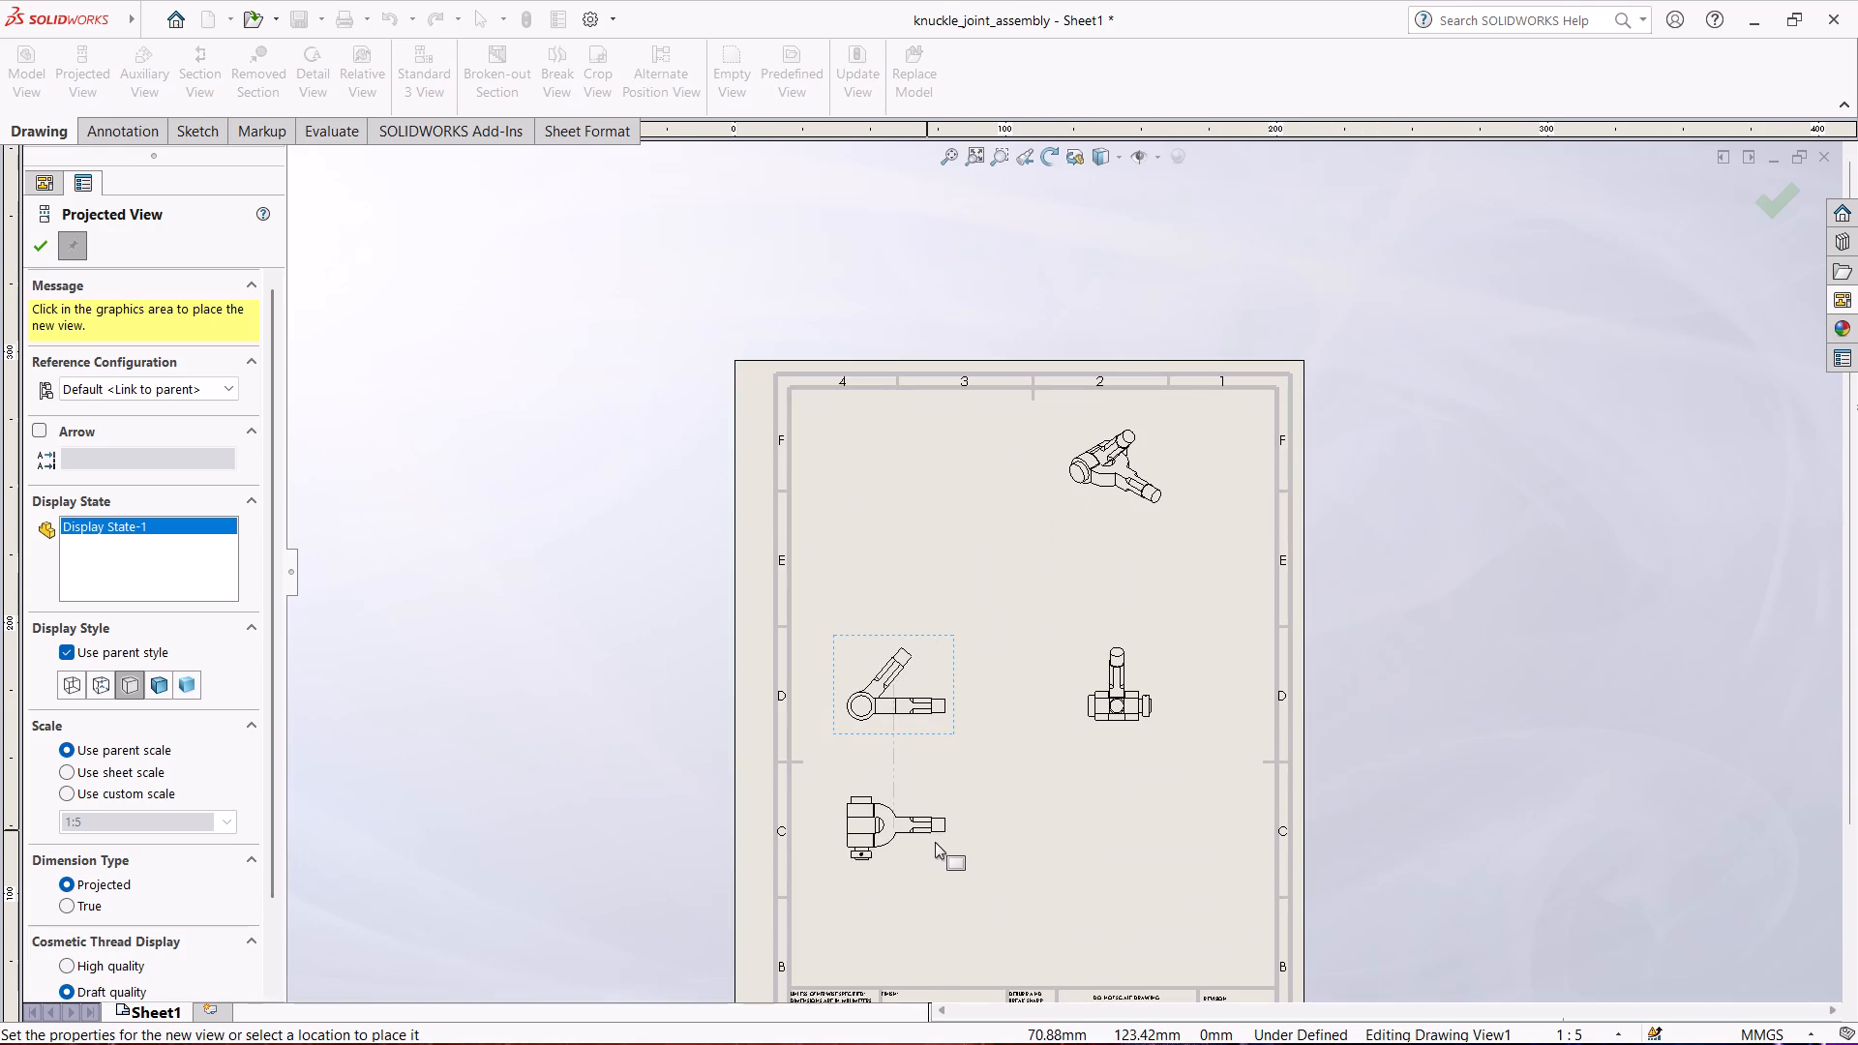
left_click(937, 851)
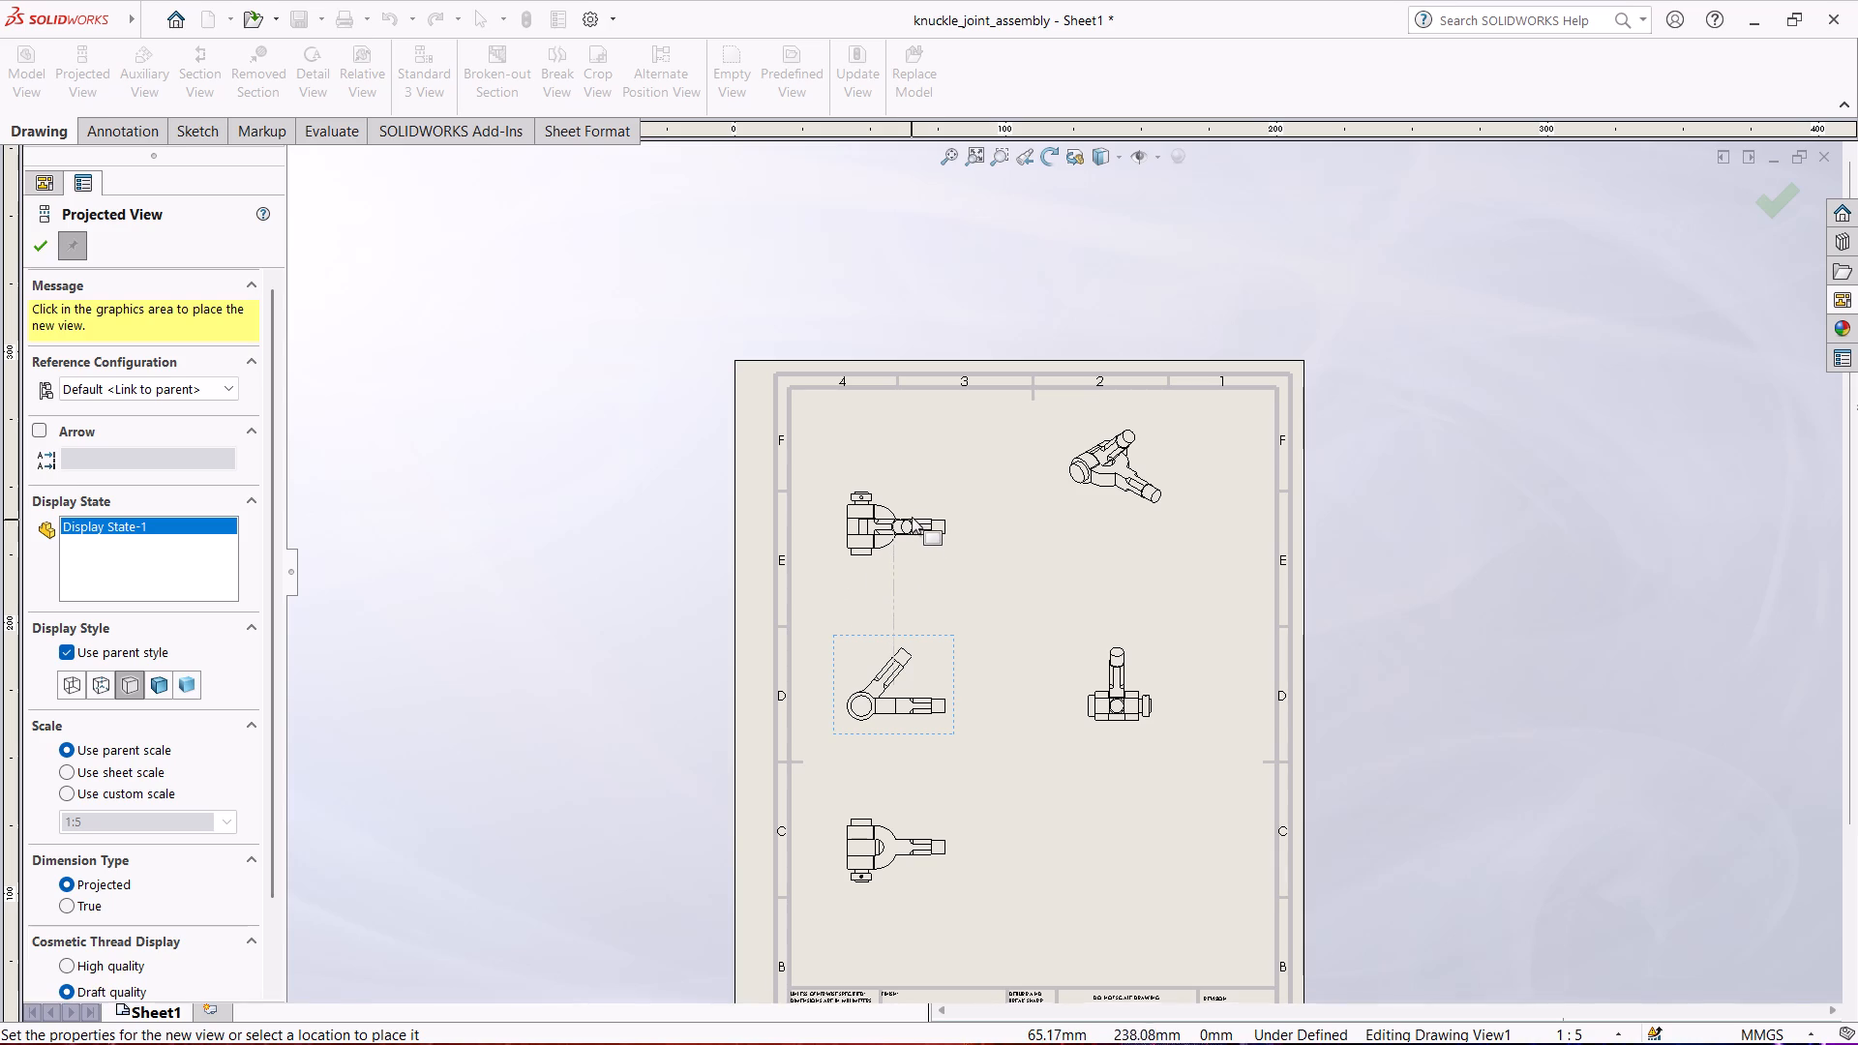
left_click(912, 514)
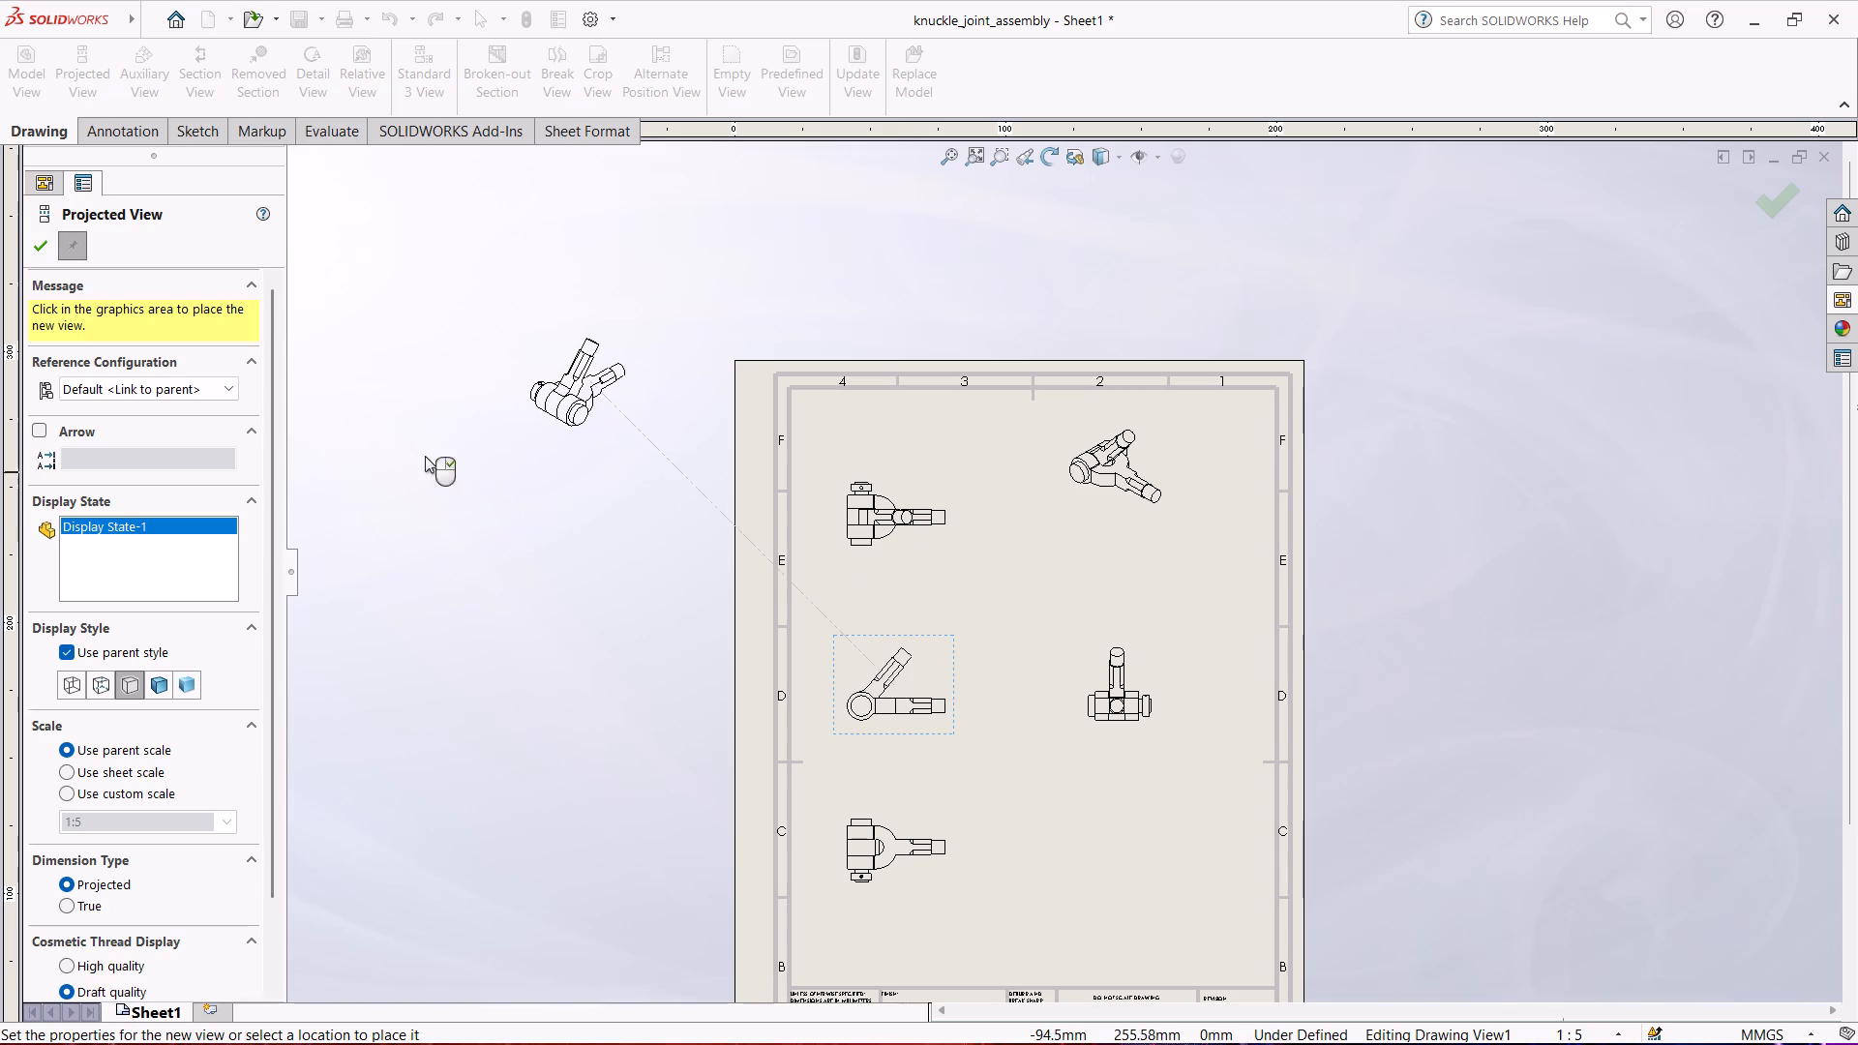
left_click(42, 243)
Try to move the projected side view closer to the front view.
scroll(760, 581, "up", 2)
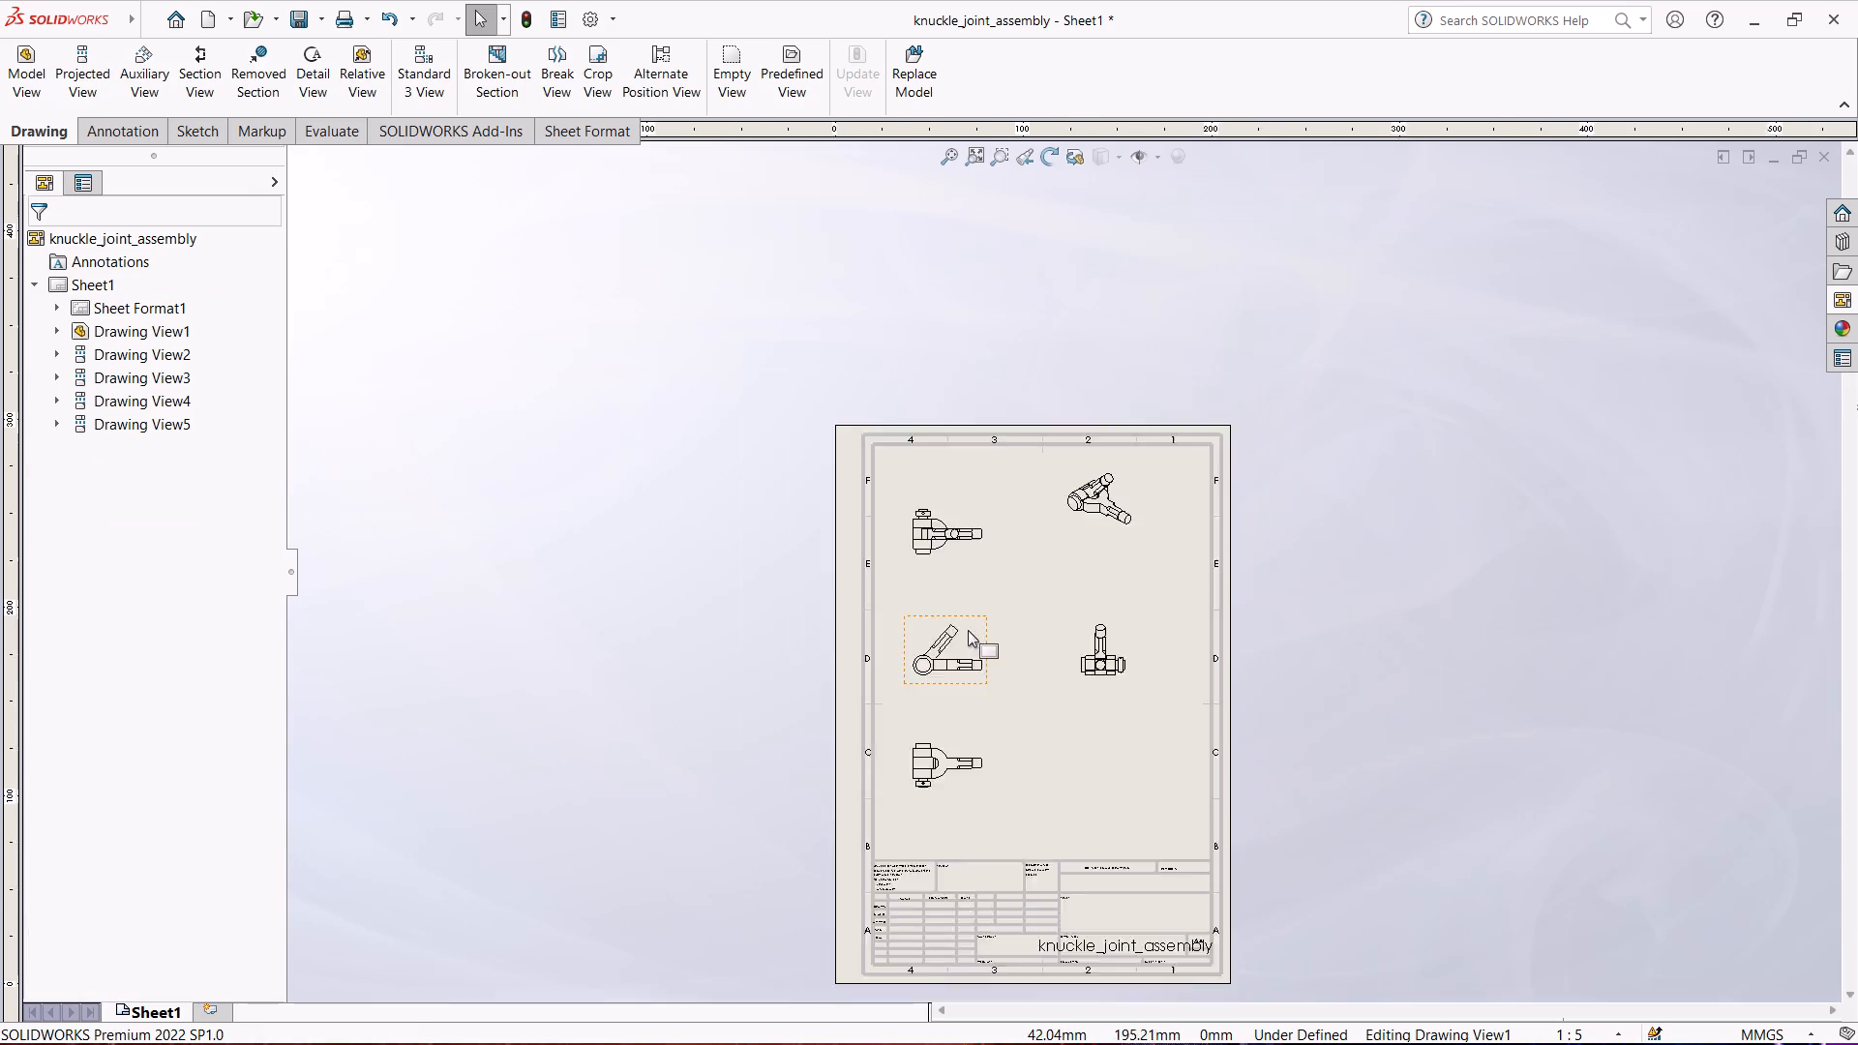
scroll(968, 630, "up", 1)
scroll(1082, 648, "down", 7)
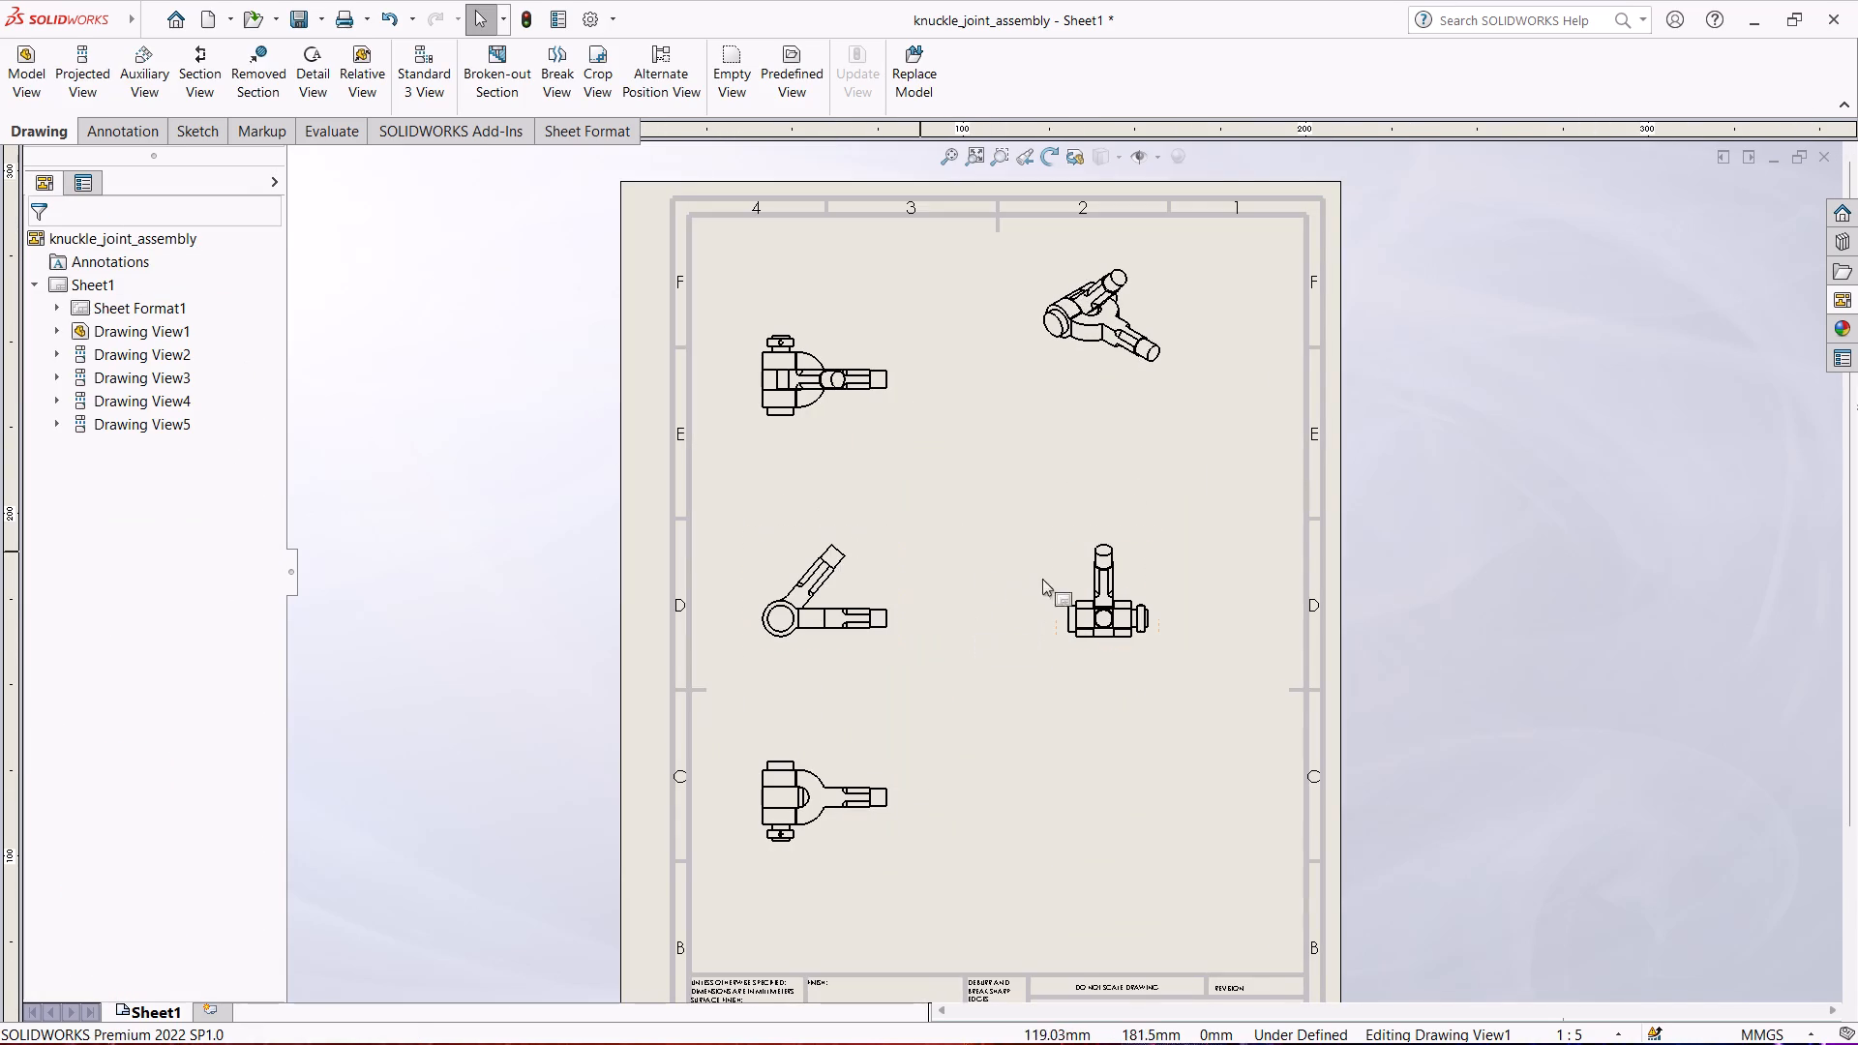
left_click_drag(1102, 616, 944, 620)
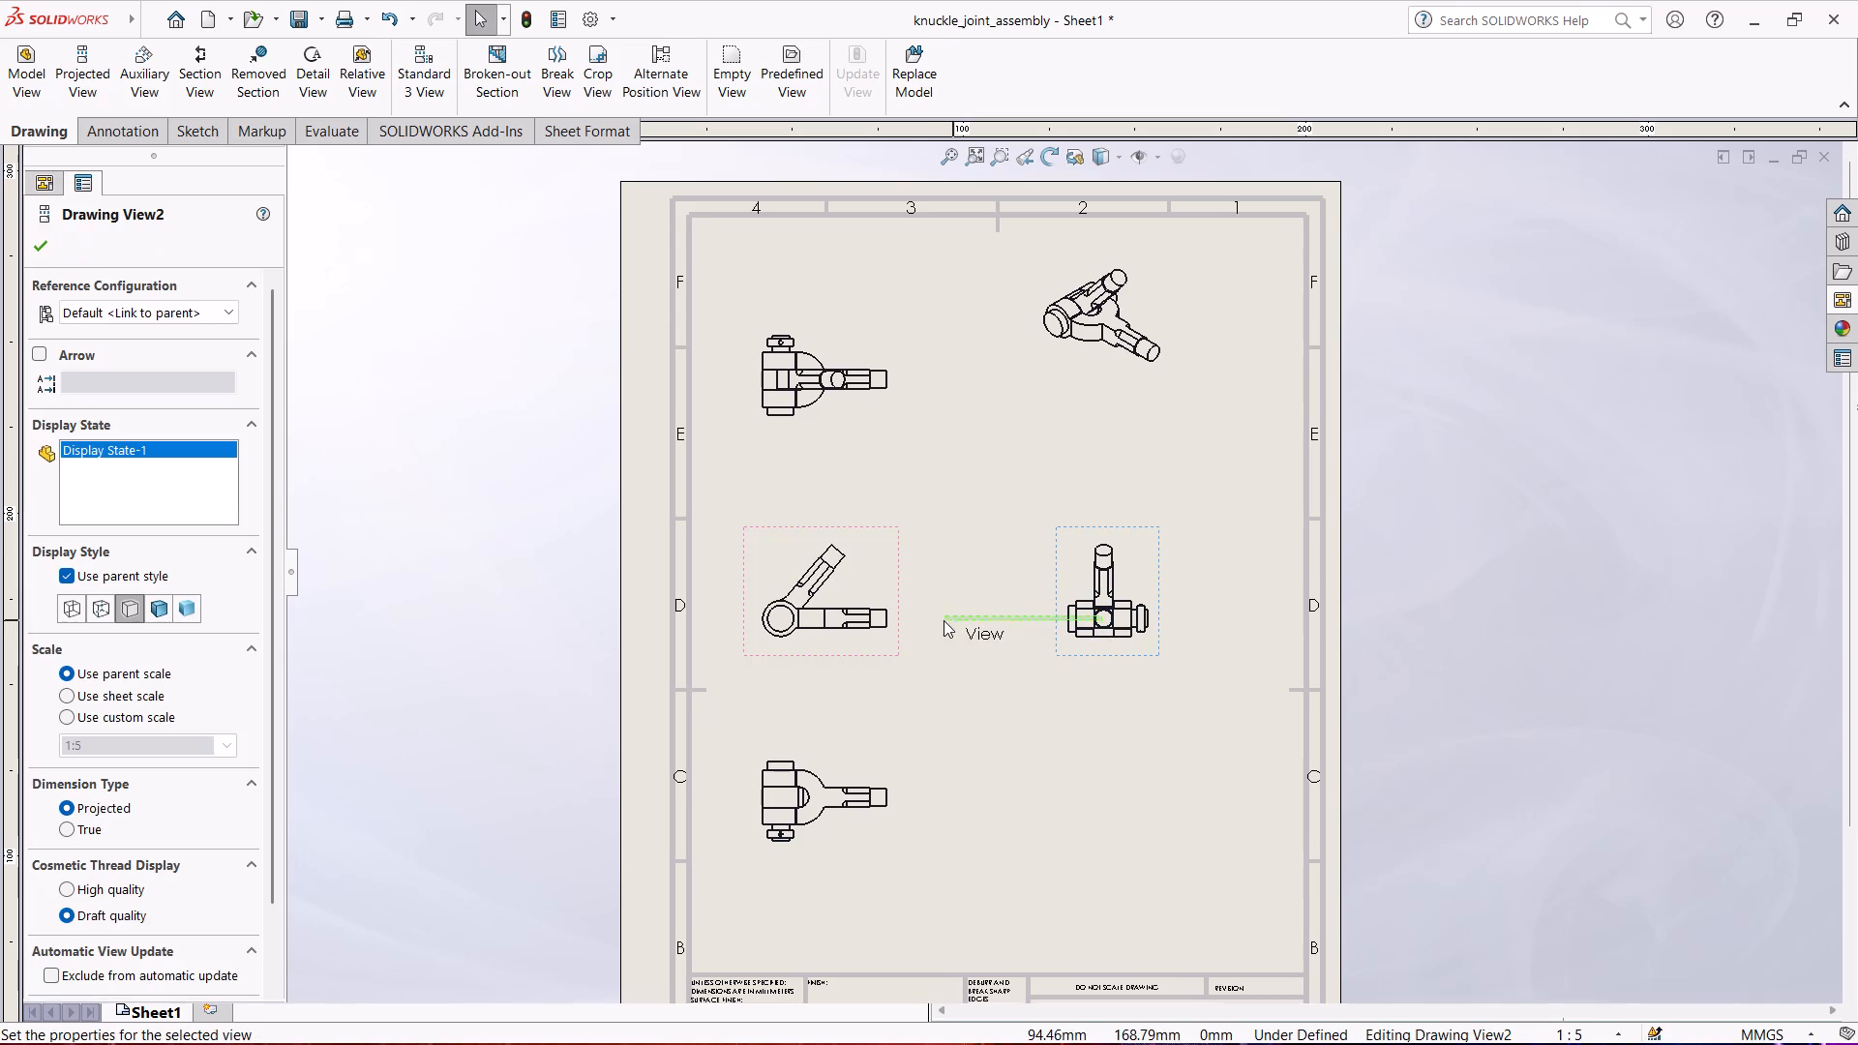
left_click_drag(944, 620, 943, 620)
Move the front view with its aligned projections toward the sheet's centre, closer to the side view and slightly lower.
left_click_drag(793, 573, 767, 611)
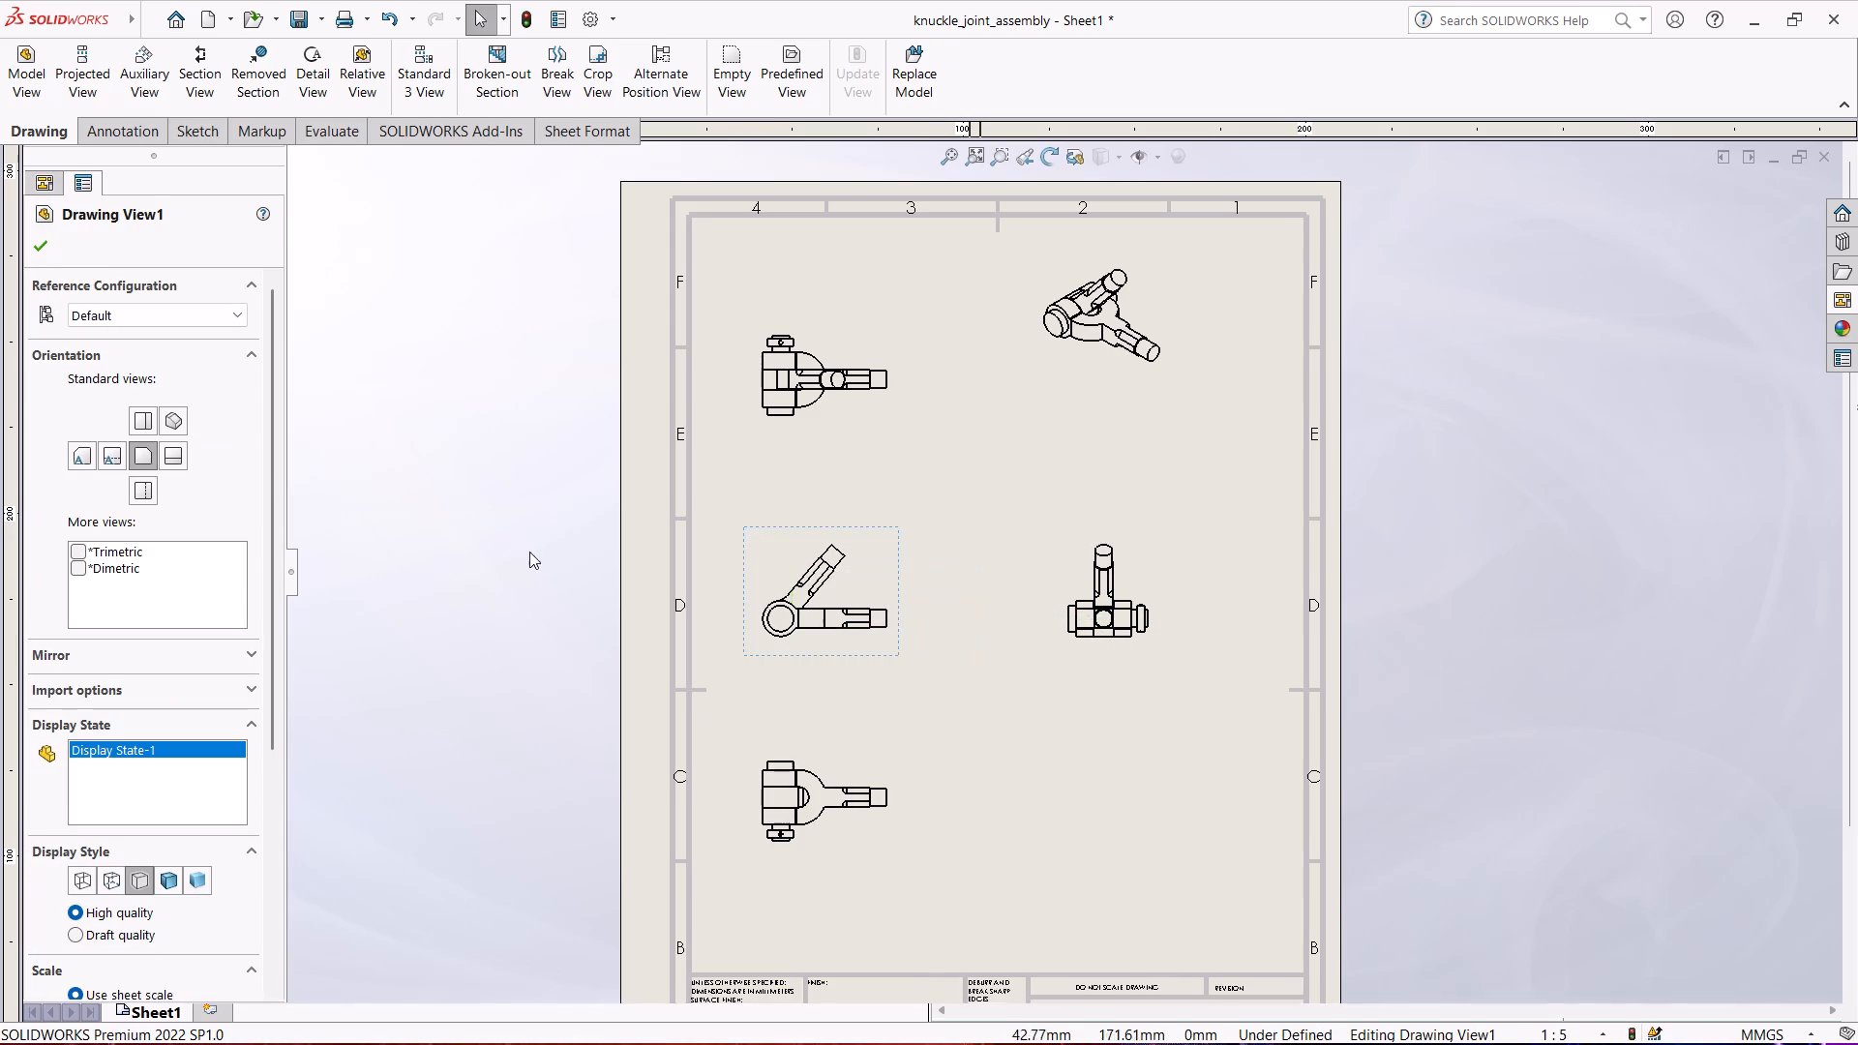
left_click(272, 470)
left_click(32, 249)
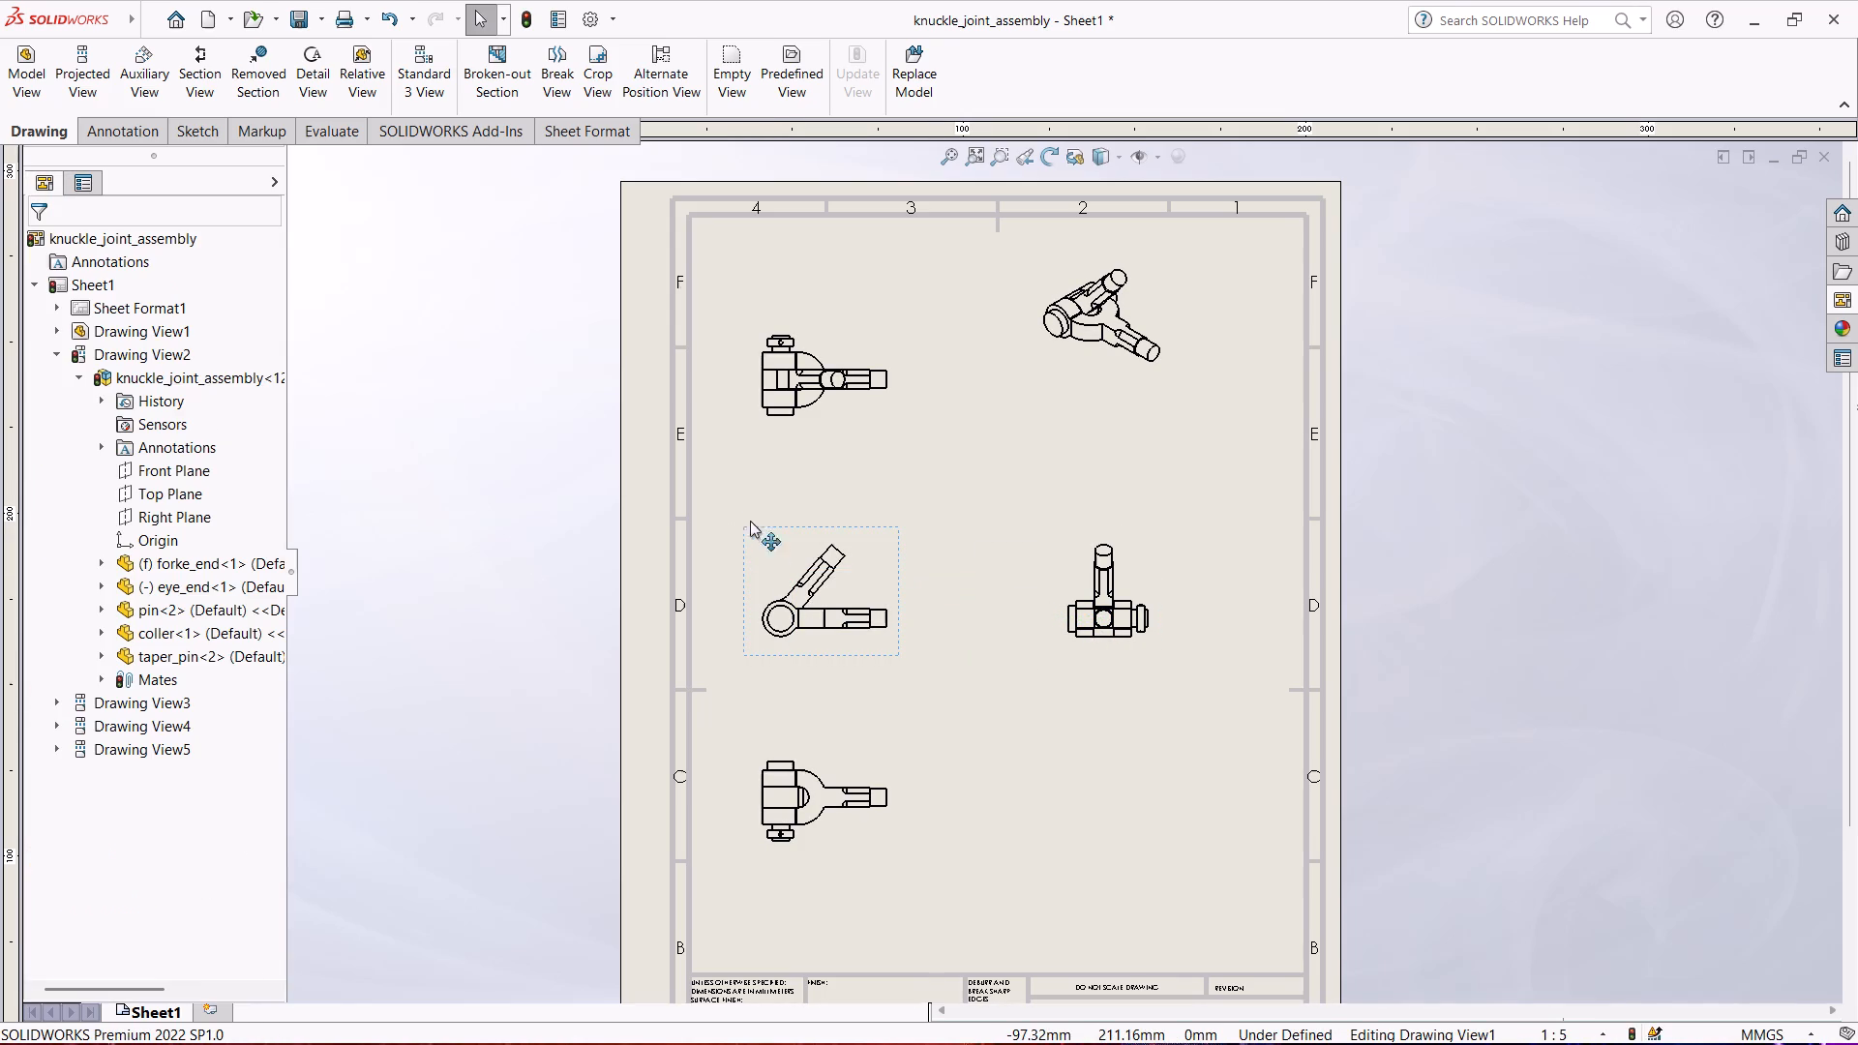
left_click_drag(764, 544, 837, 574)
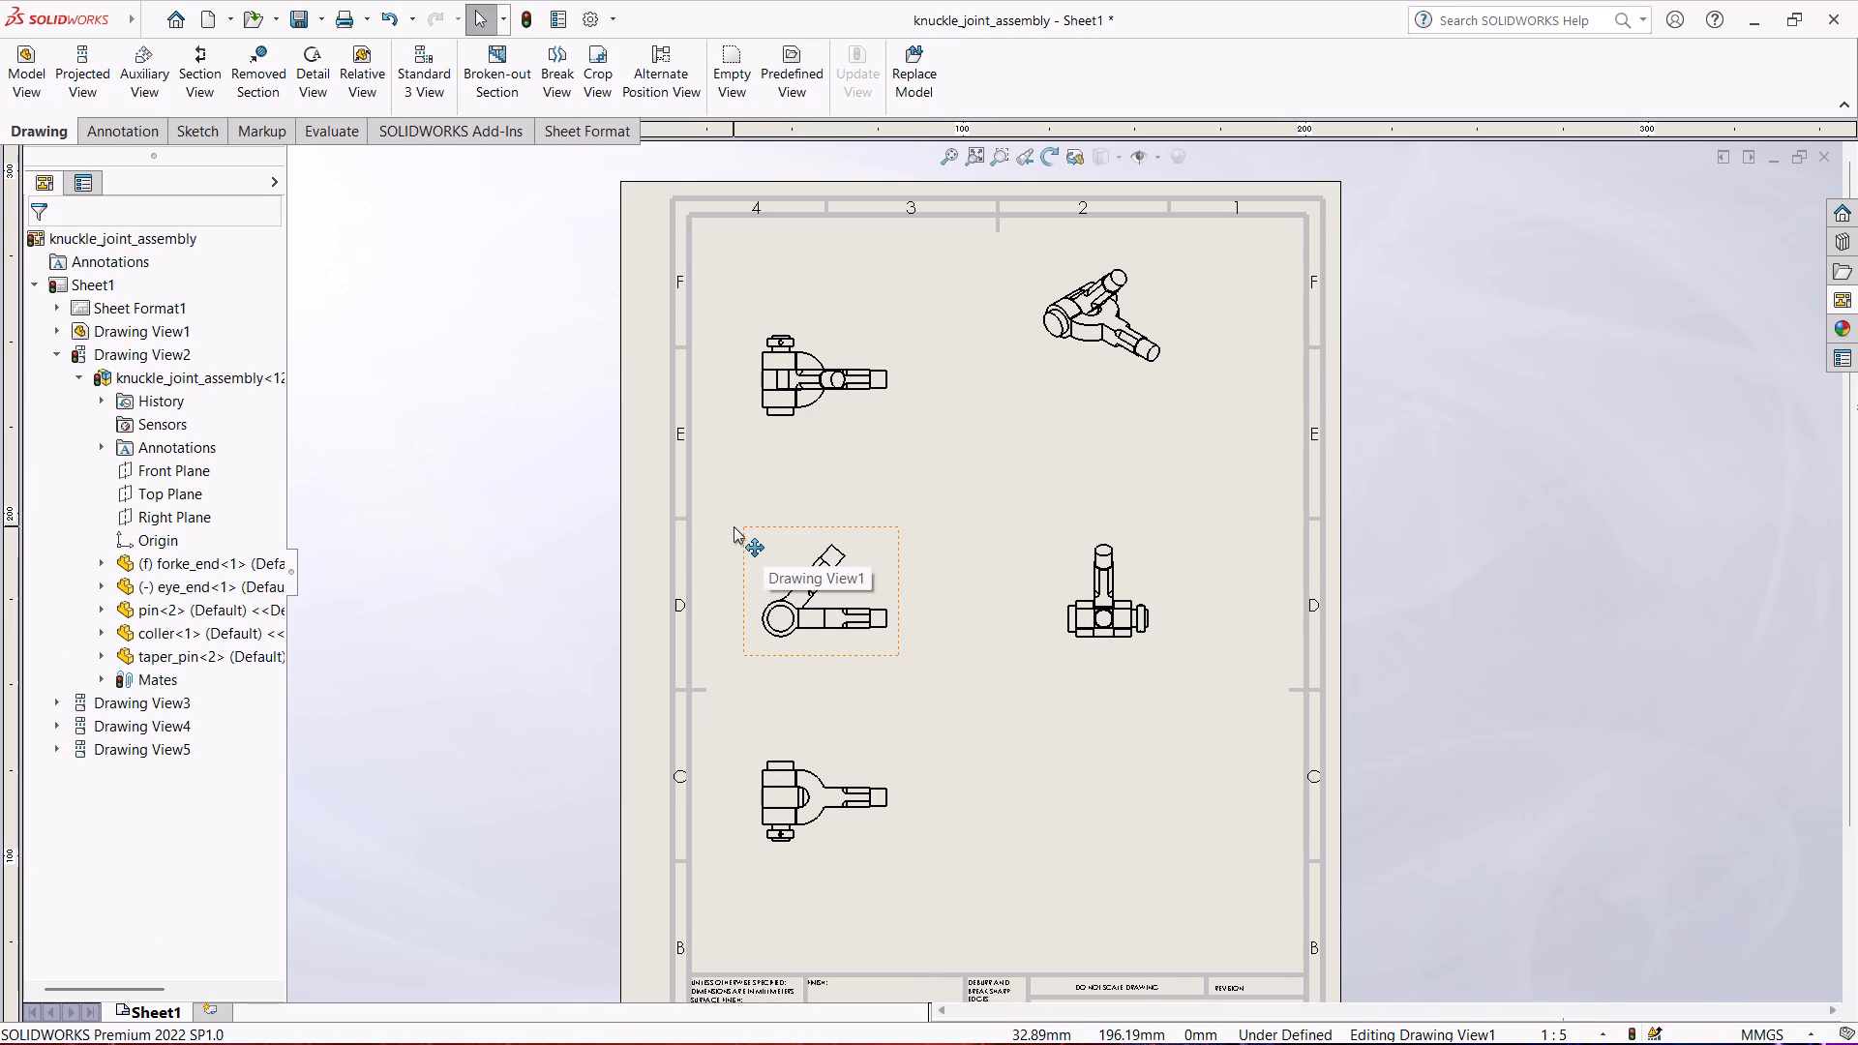
left_click_drag(740, 527, 895, 579)
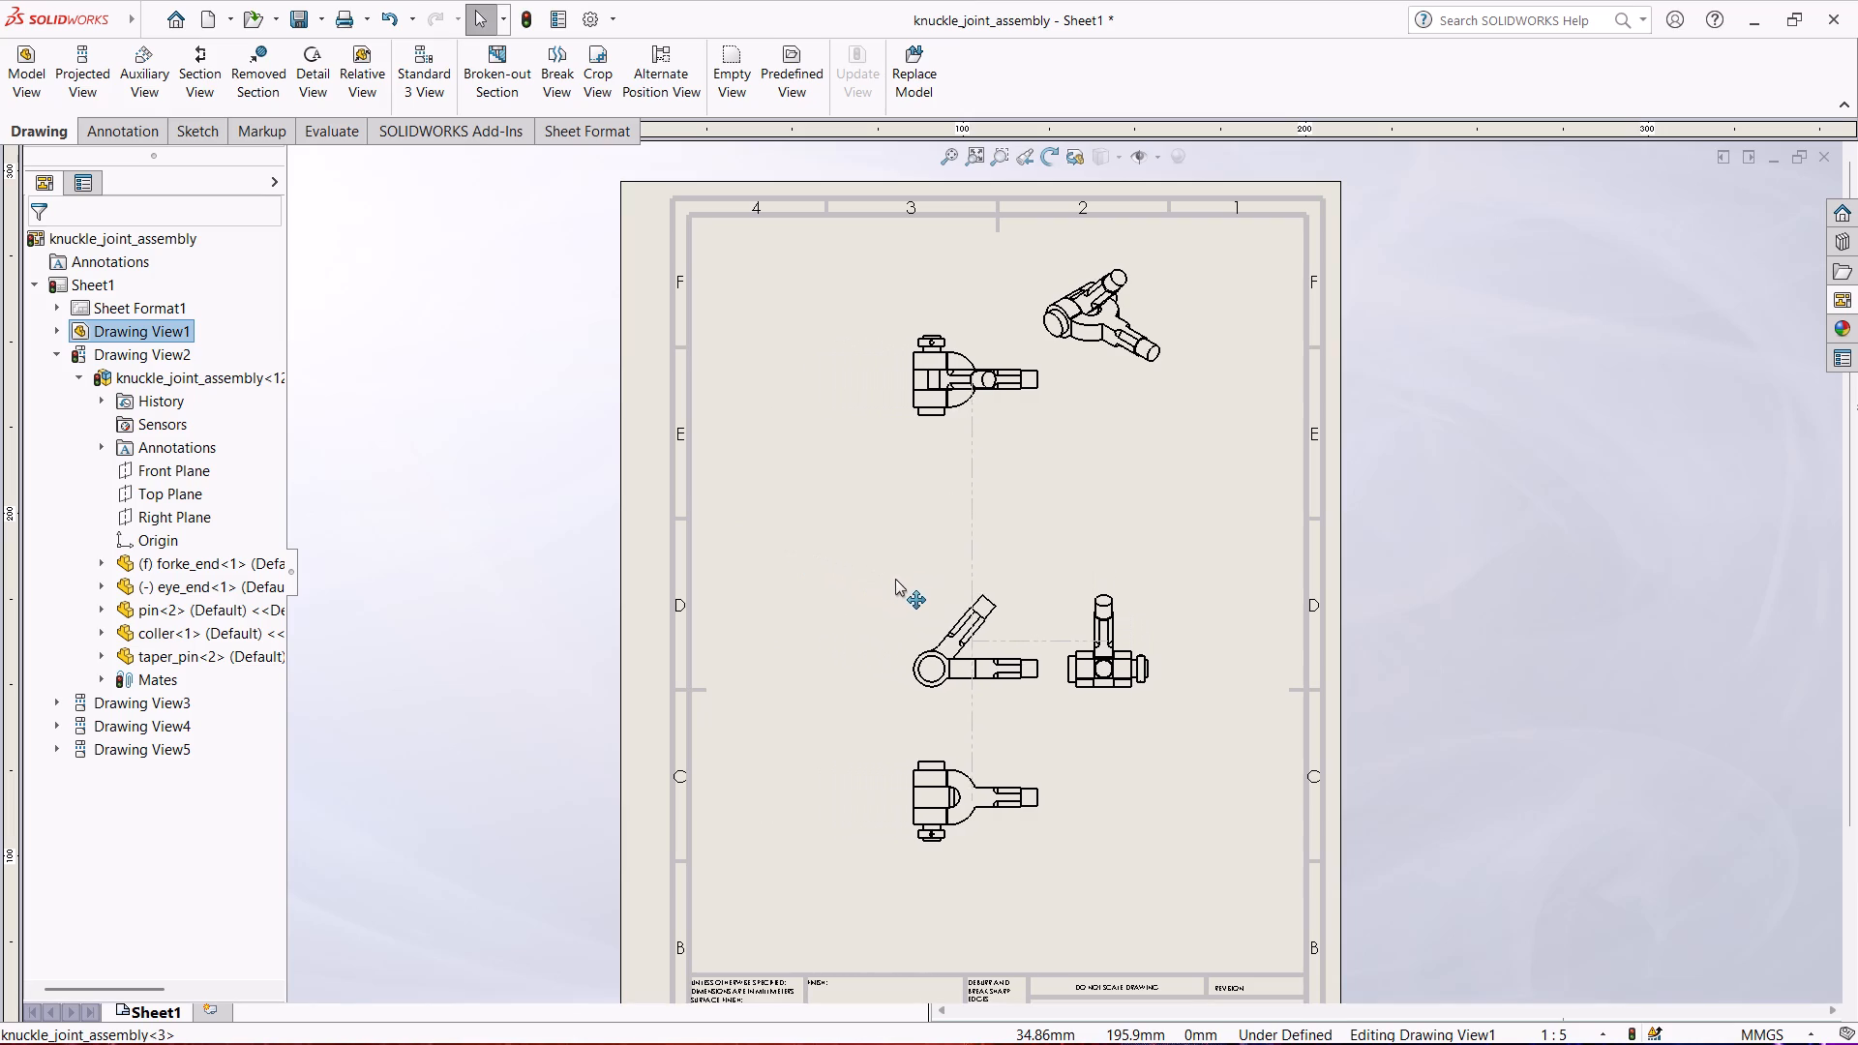
Move the front view with its aligned projections back toward the sheet's left border and slightly higher in zone D.
left_click_drag(895, 579, 708, 532)
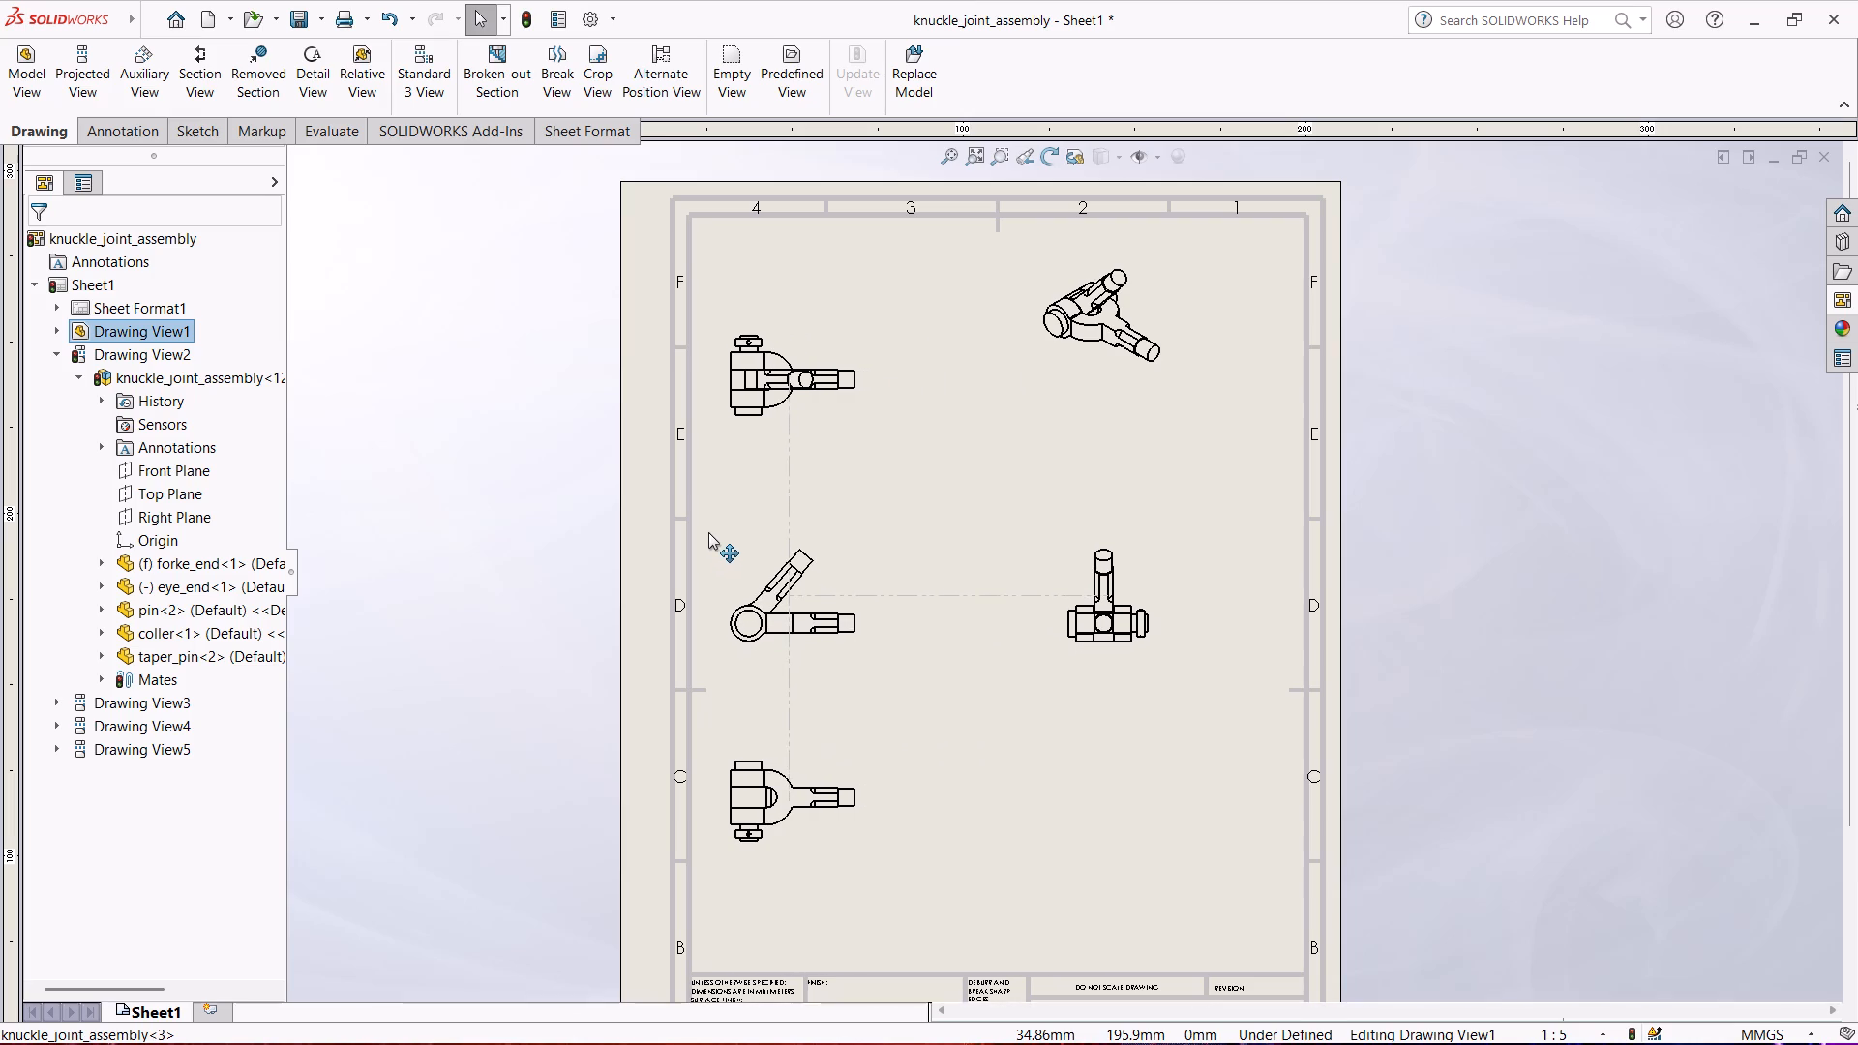
left_click_drag(708, 532, 707, 518)
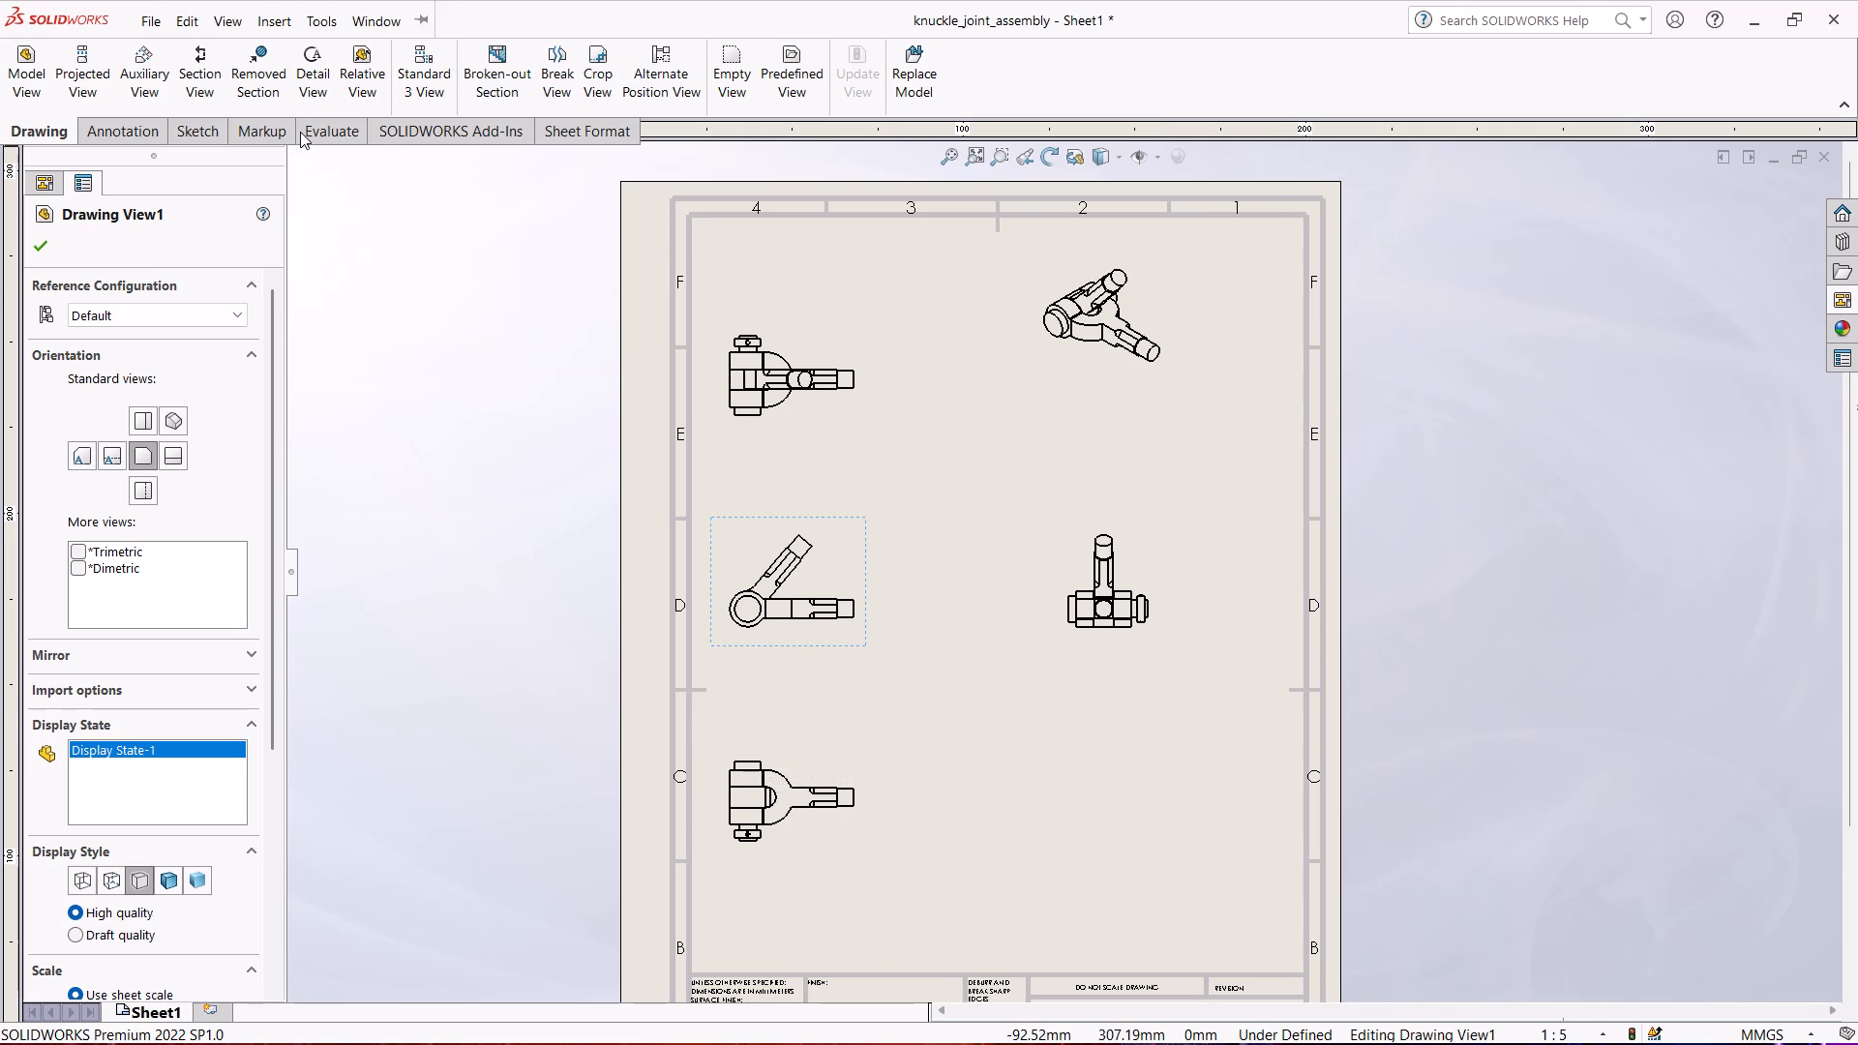
Create section view A-A with a vertical cutting line through the centre of the side view, placing it between the front and side views.
left_click(195, 58)
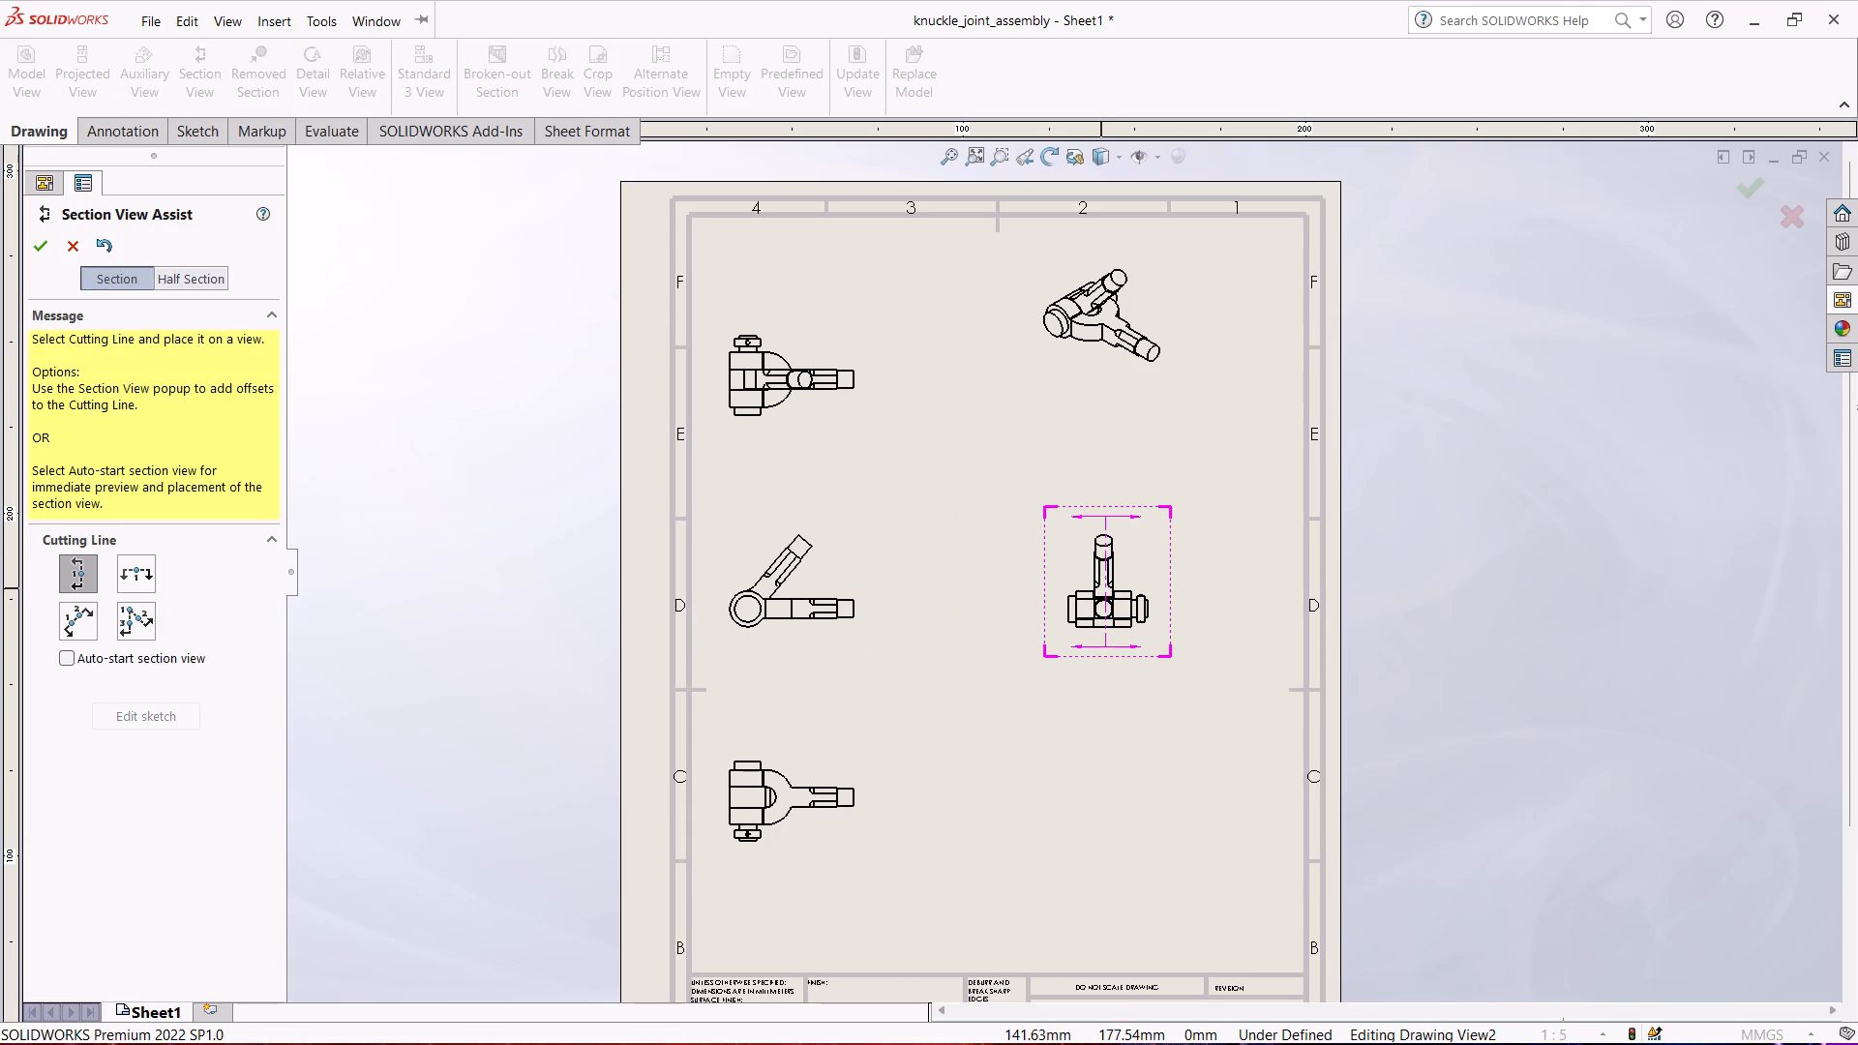
scroll(1104, 584, "down", 7)
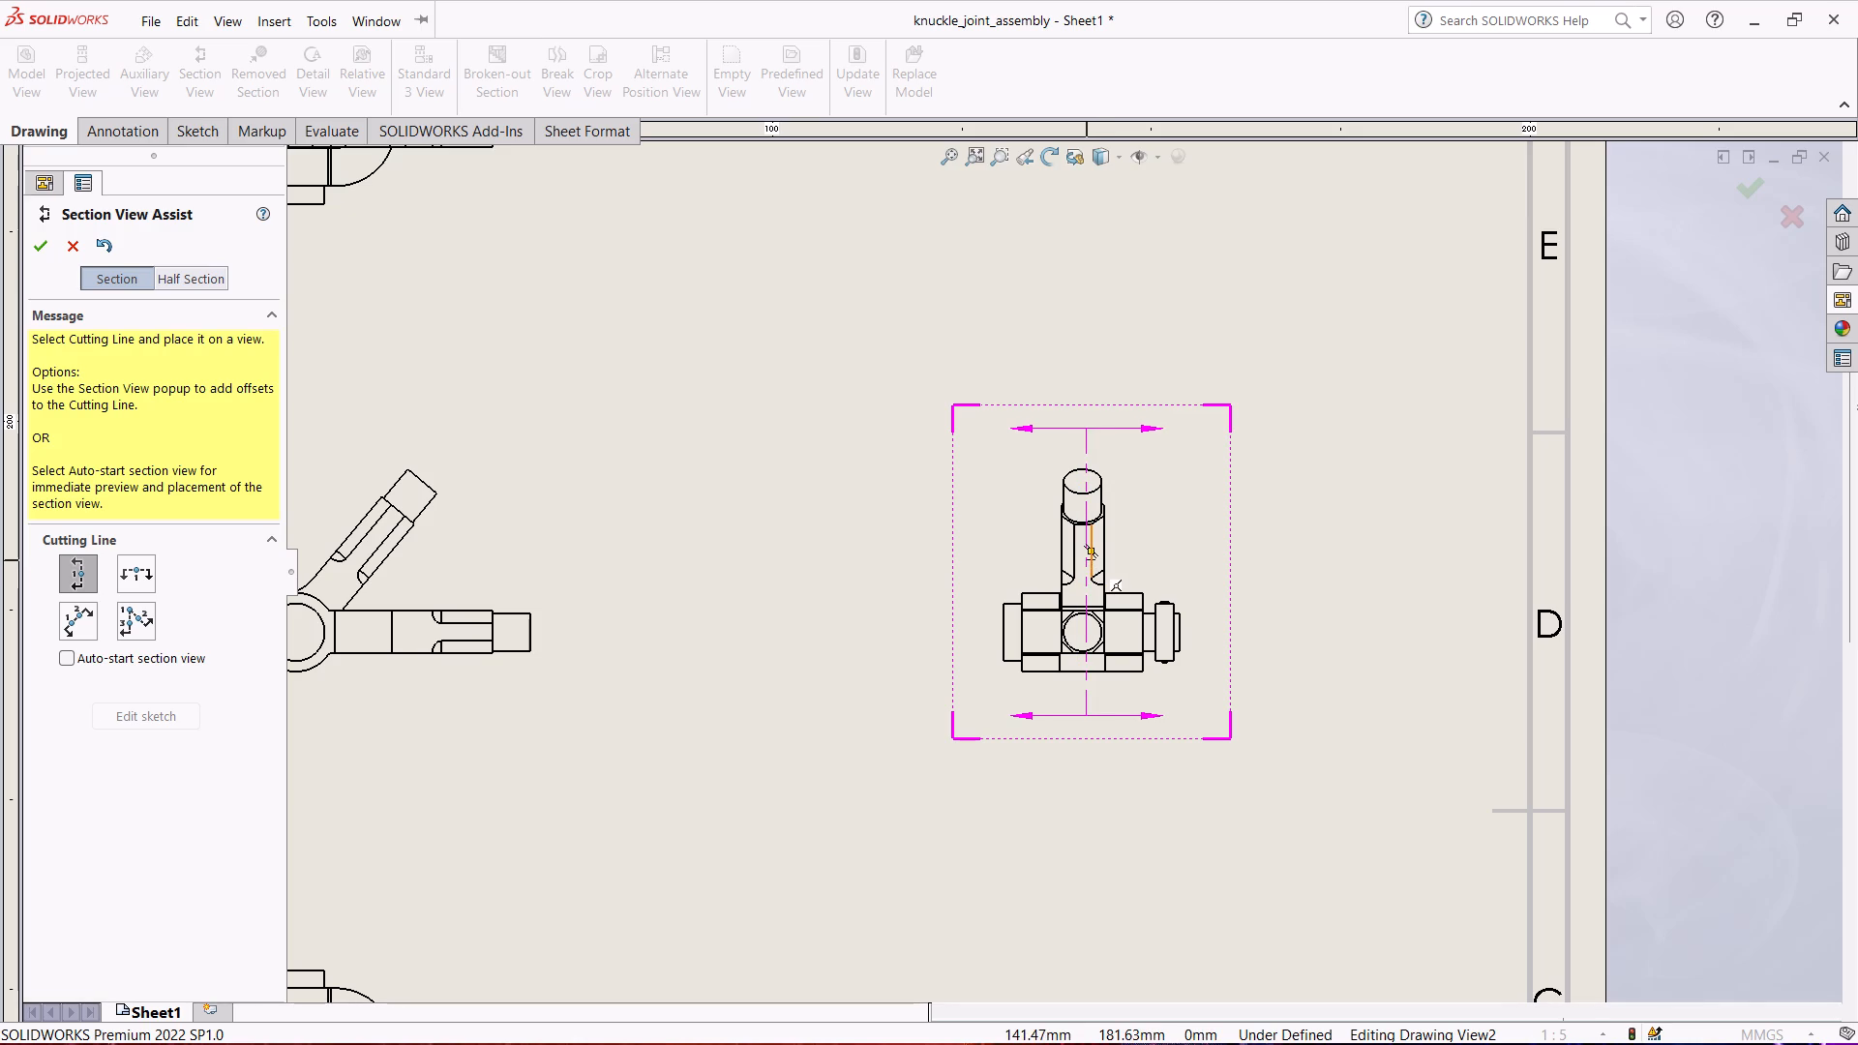
left_click(1087, 560)
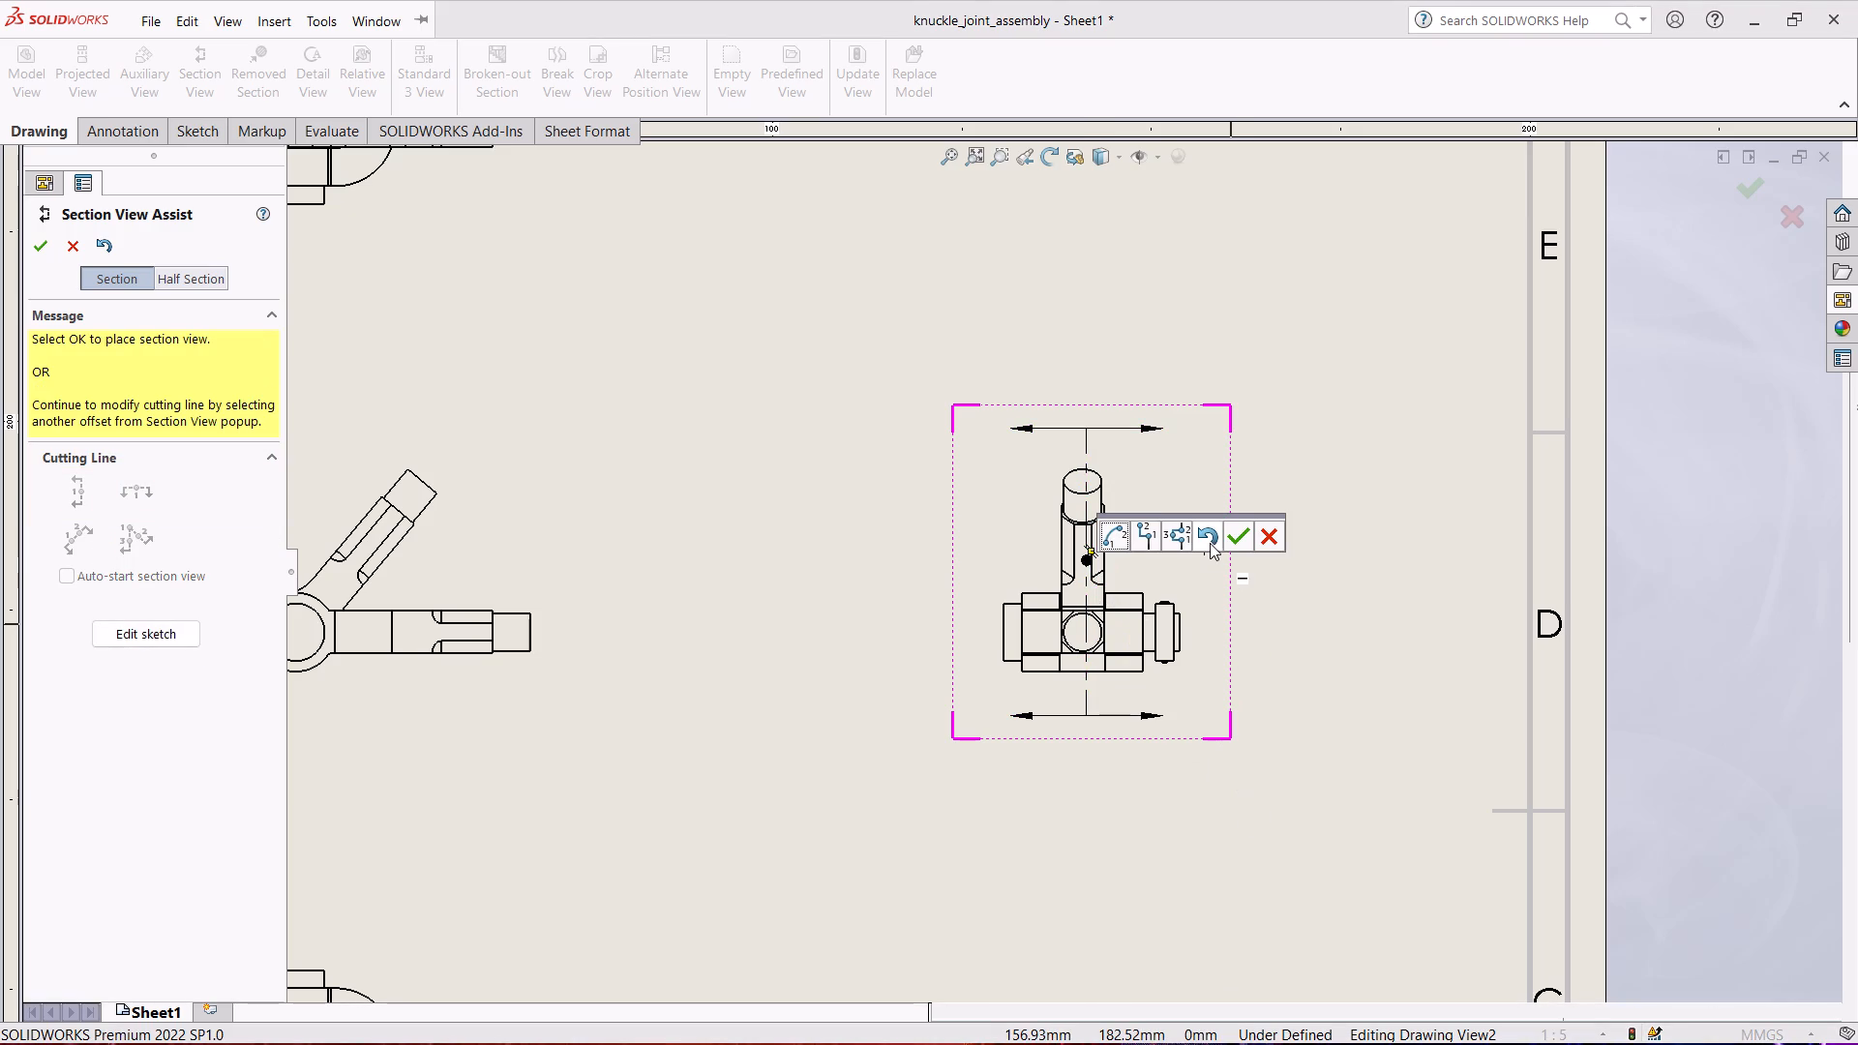
left_click(1237, 531)
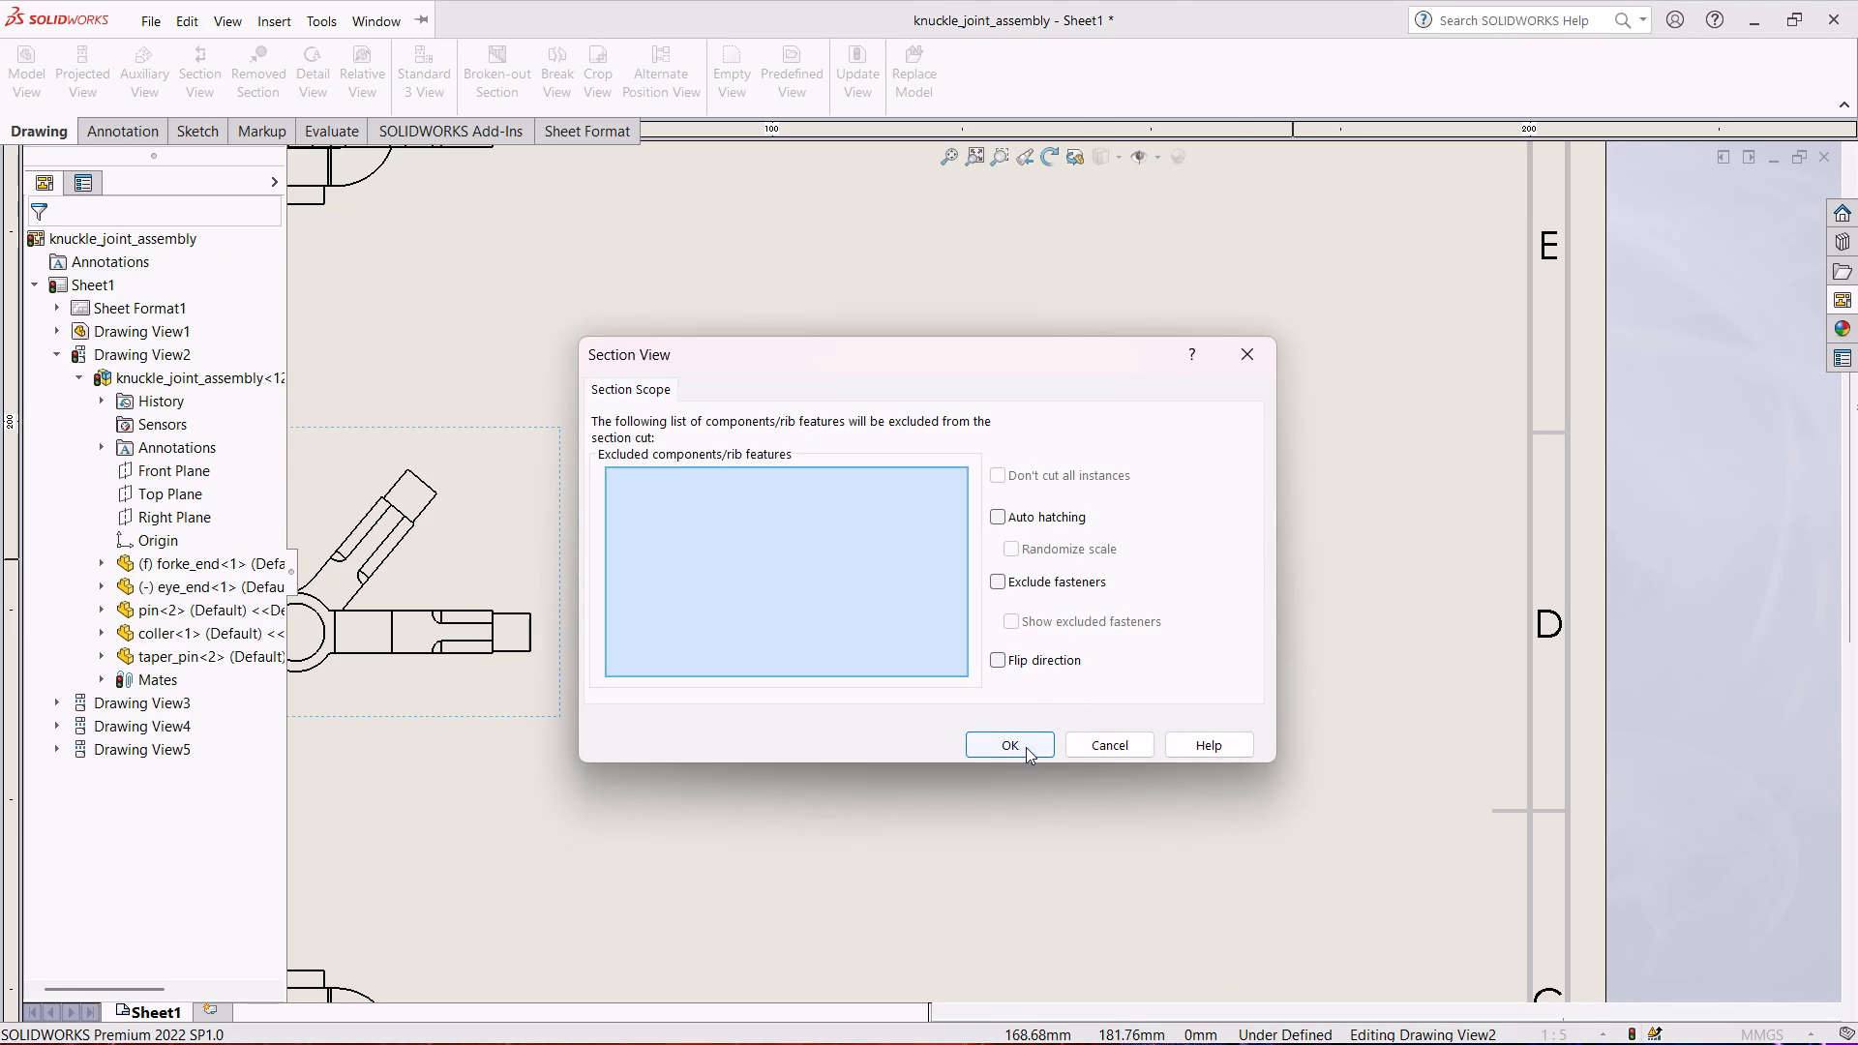
left_click(1026, 746)
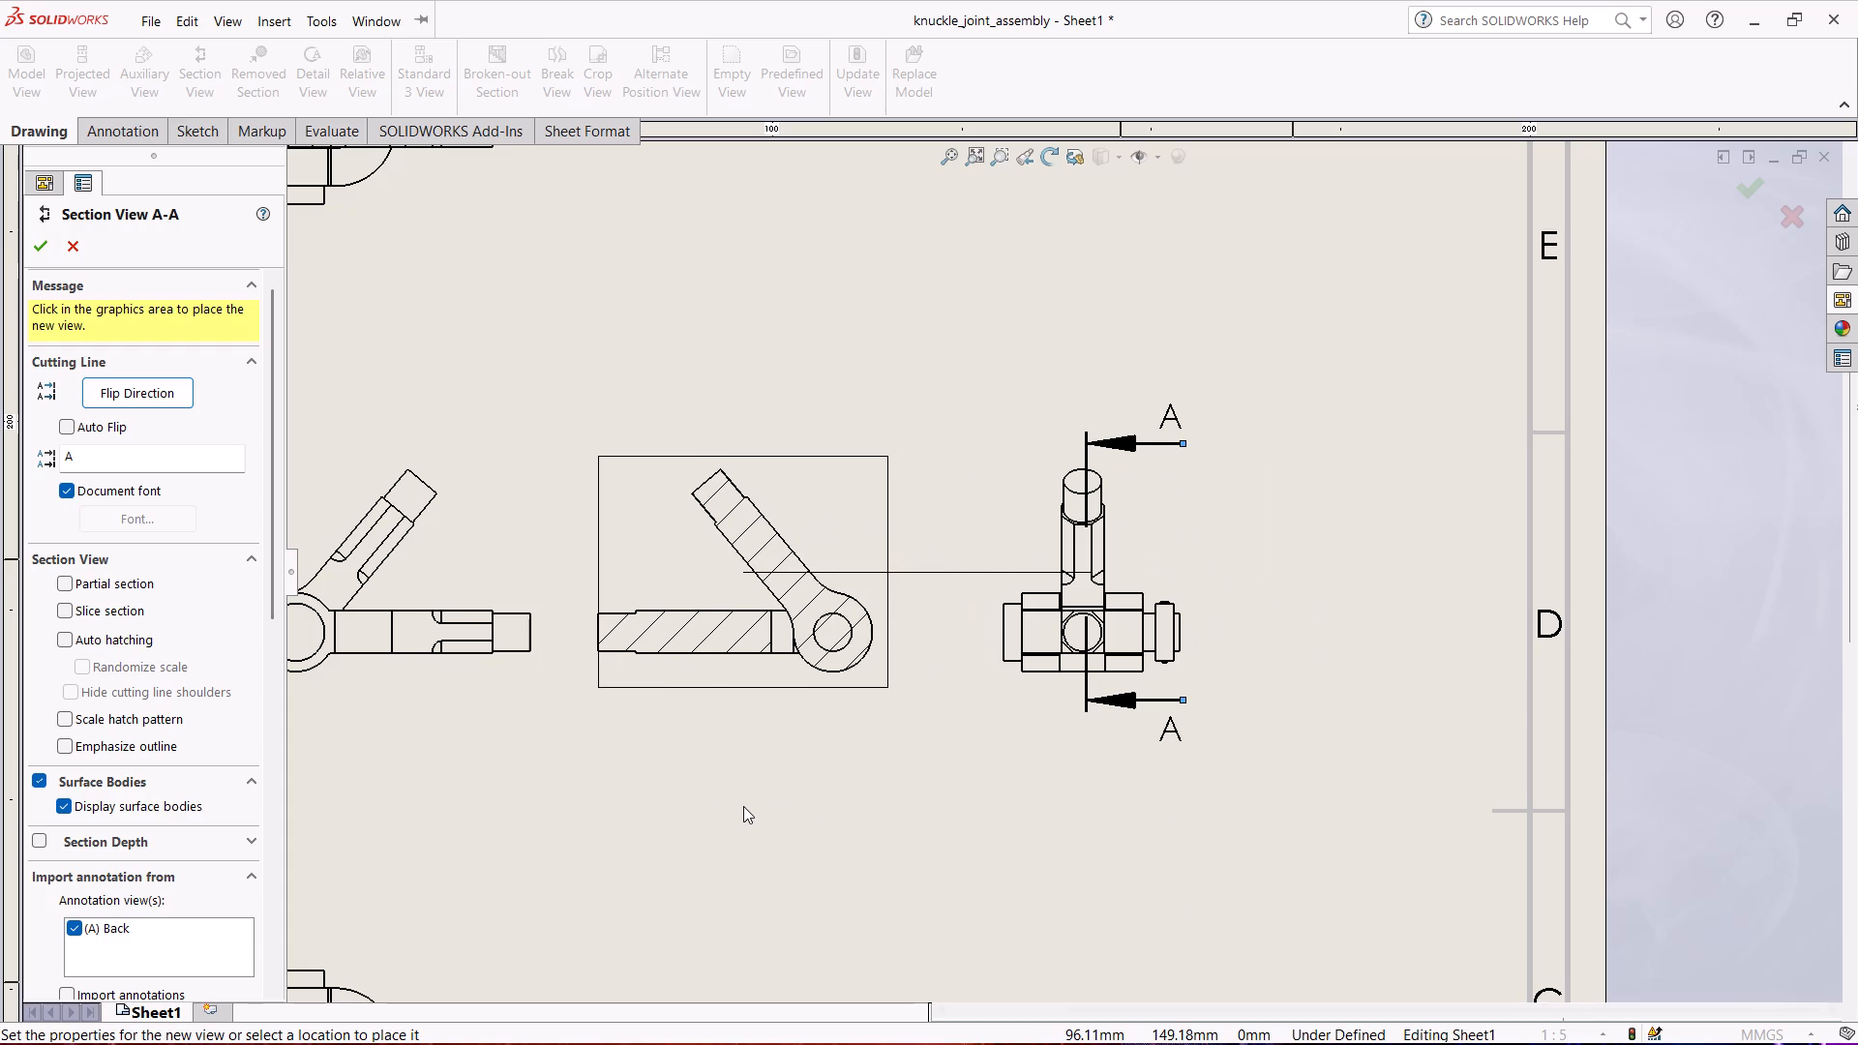
left_click(743, 806)
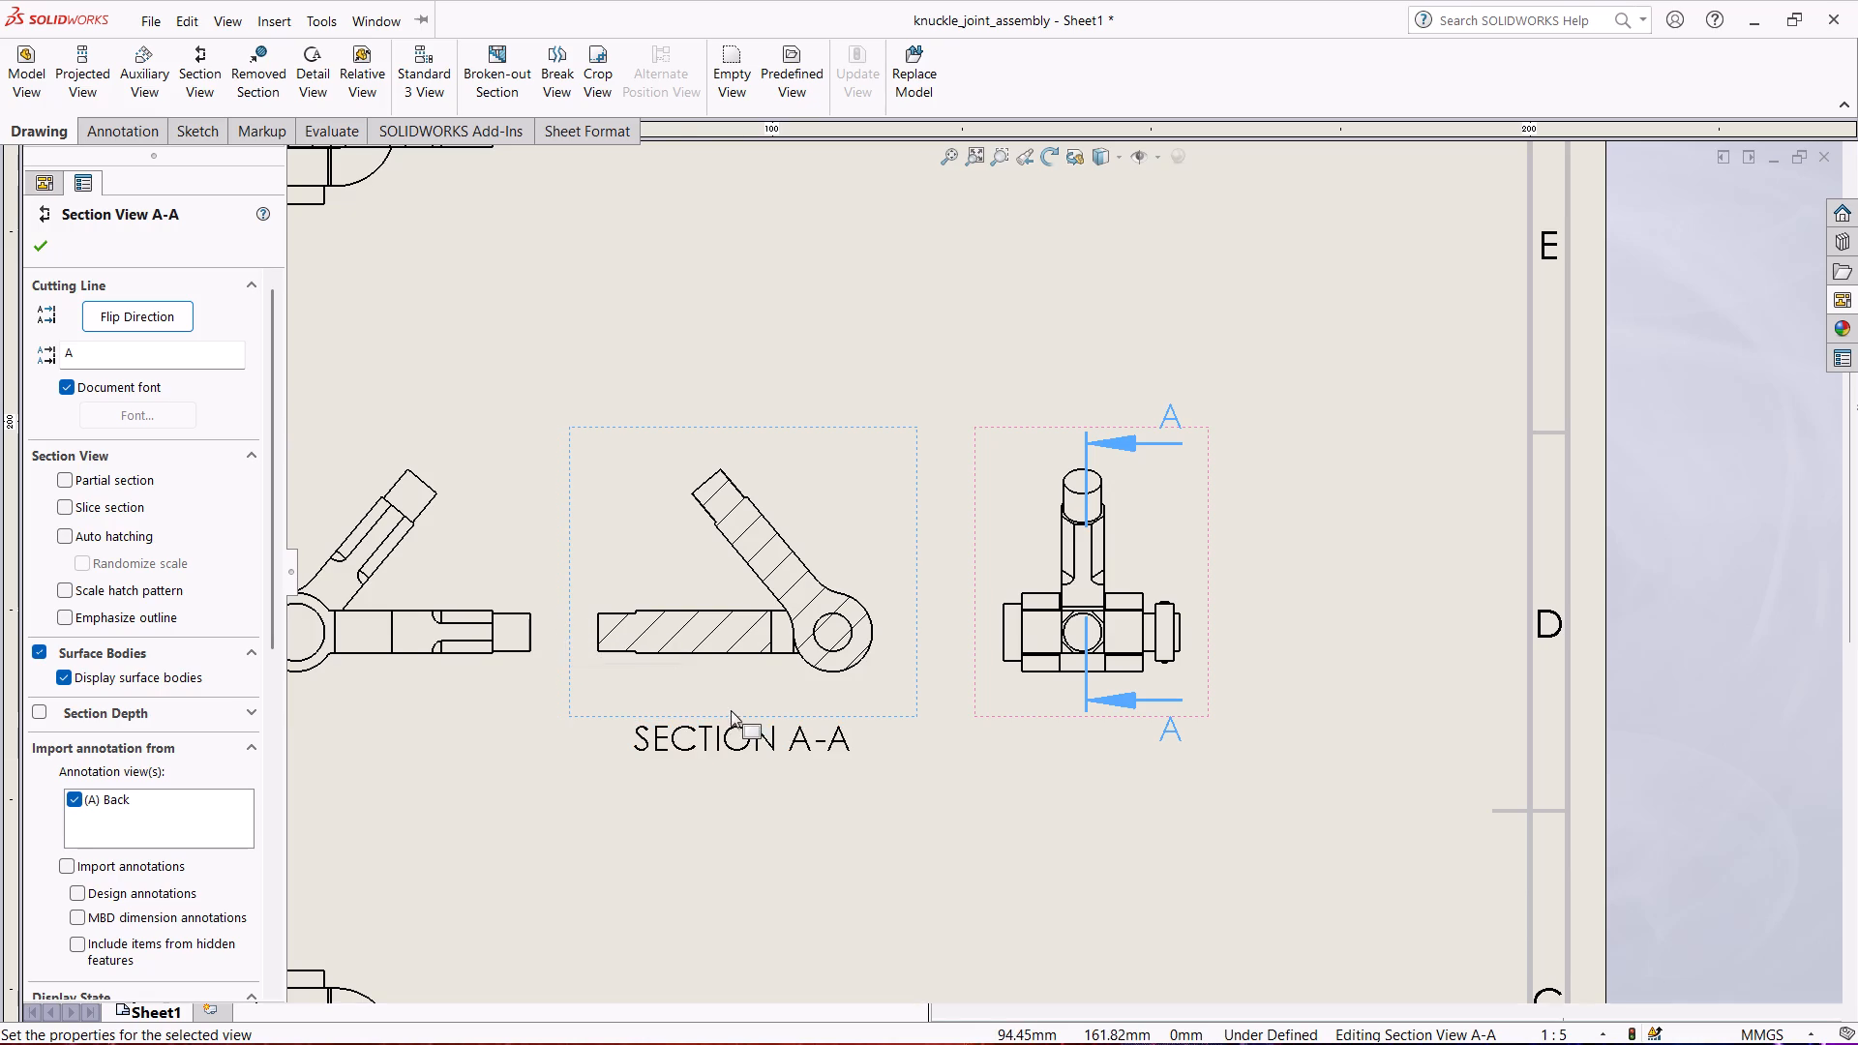
Create detail view B from a circle of about 110 mm radius around the uppermost projected view, placing it beside the lower view in zone C.
scroll(690, 637, "up", 3)
scroll(857, 562, "down", 6)
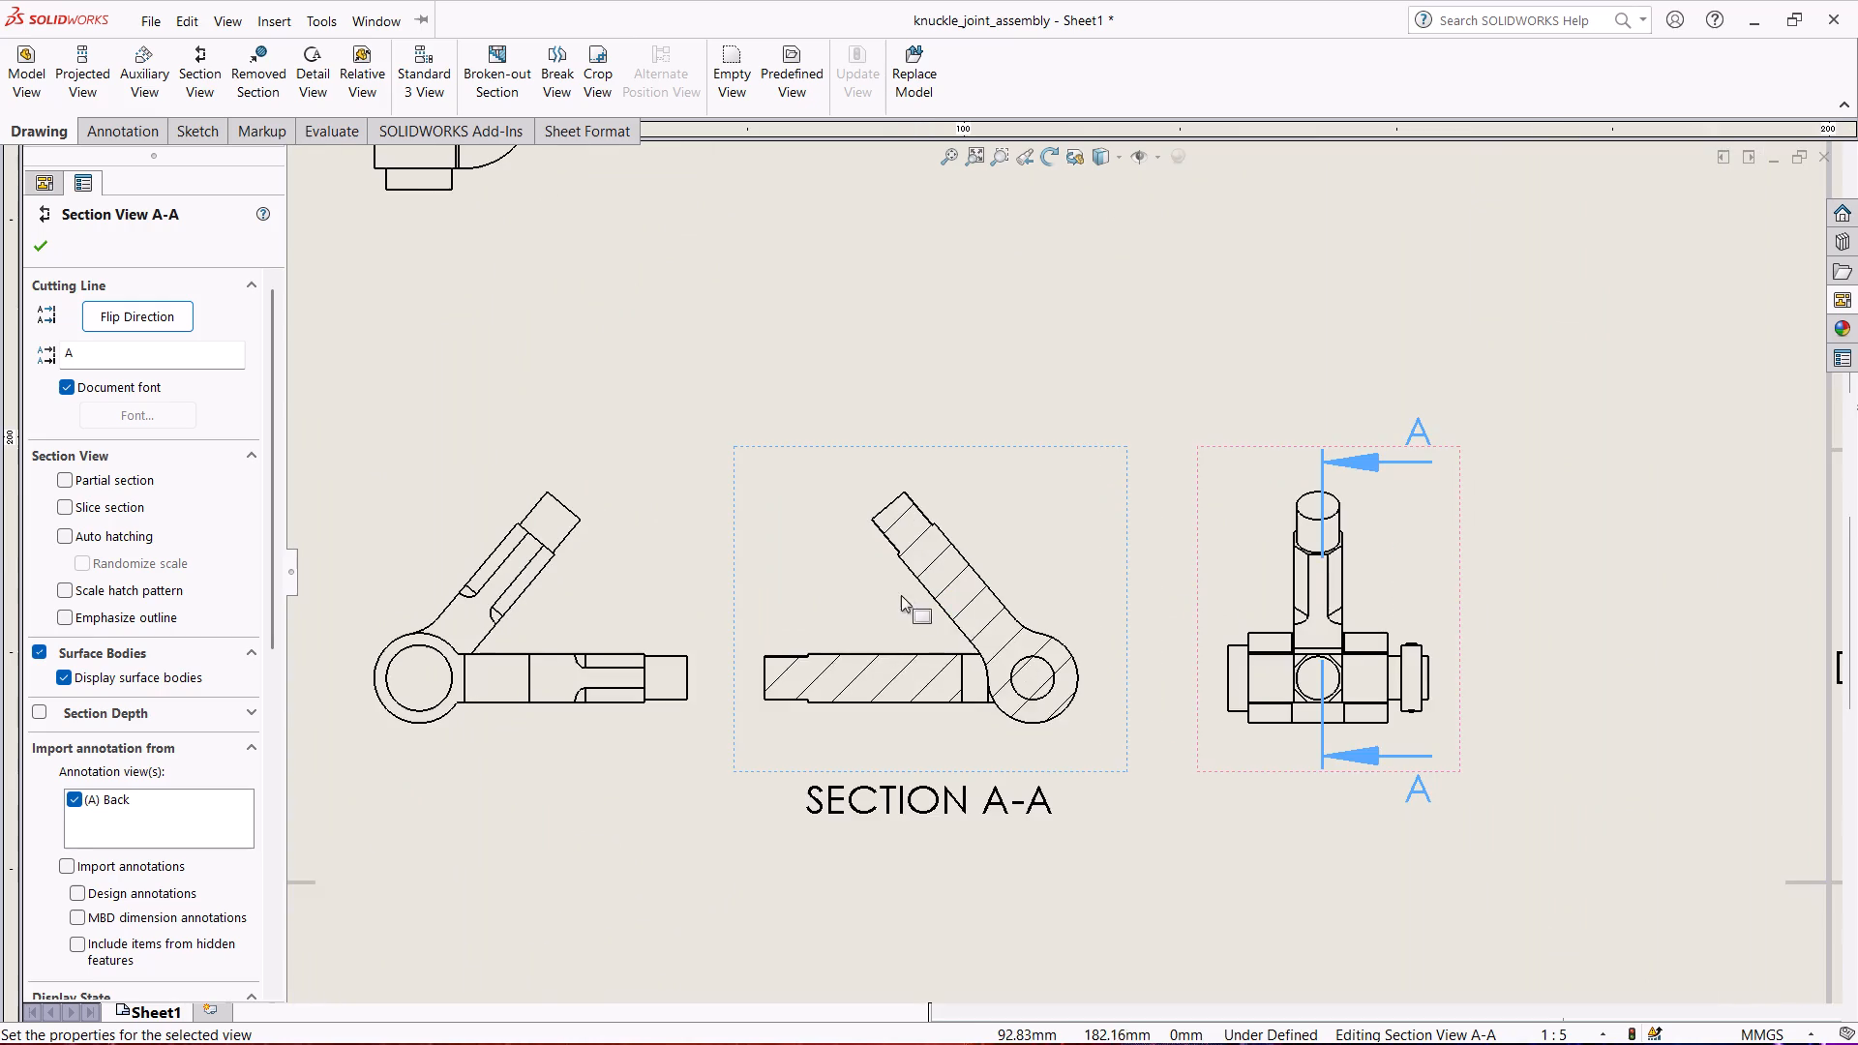
scroll(909, 616, "down", 7)
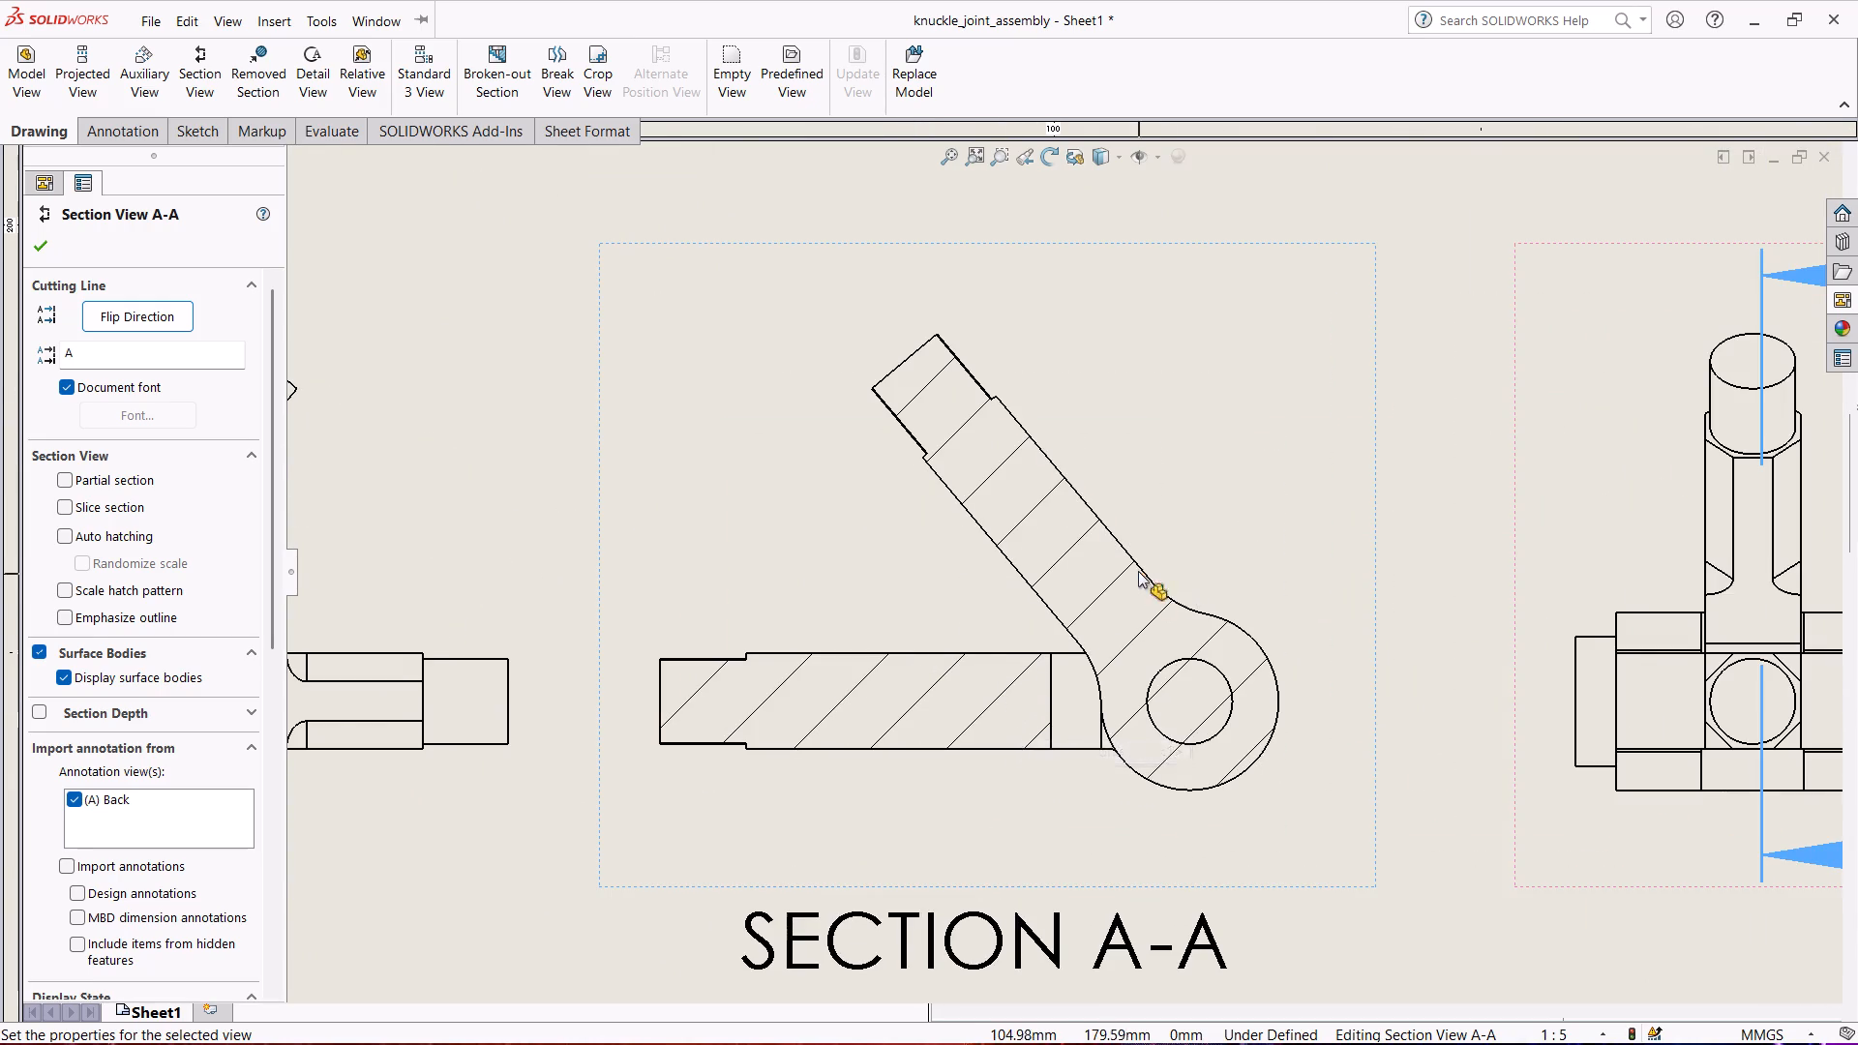
scroll(1138, 570, "up", 6)
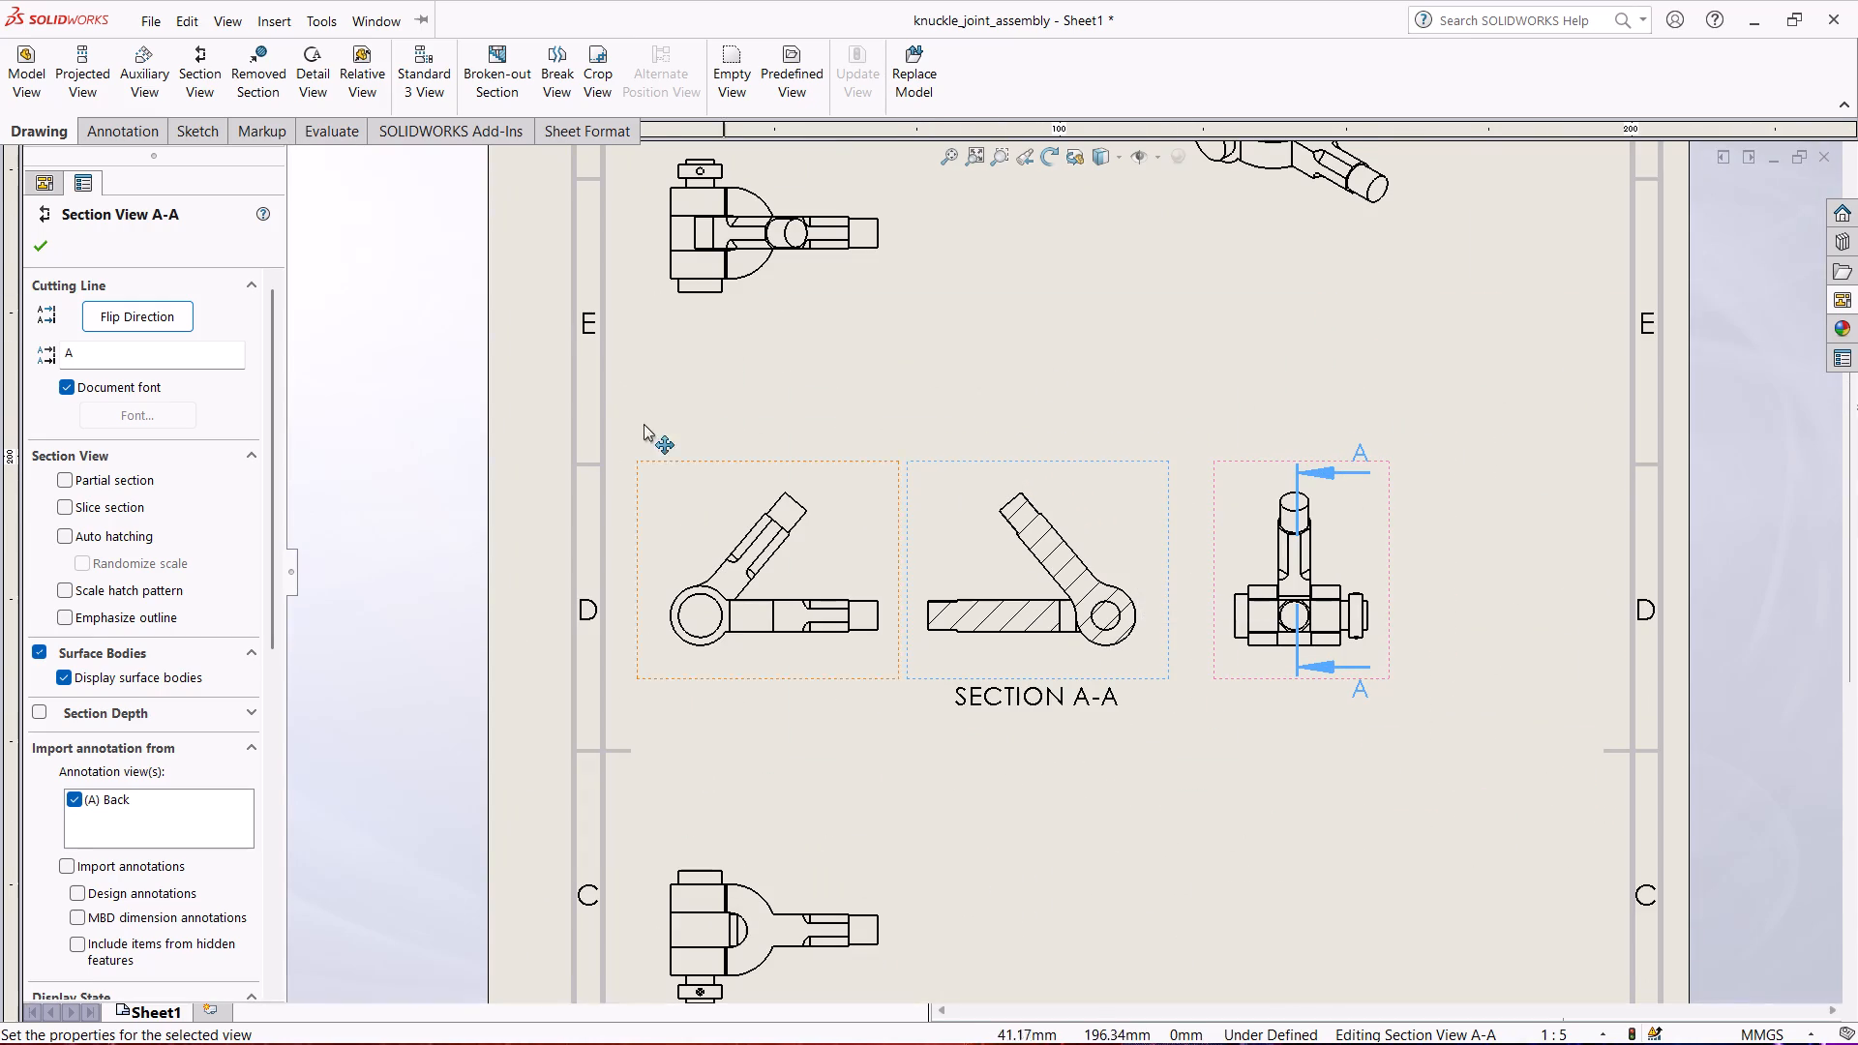
left_click(316, 72)
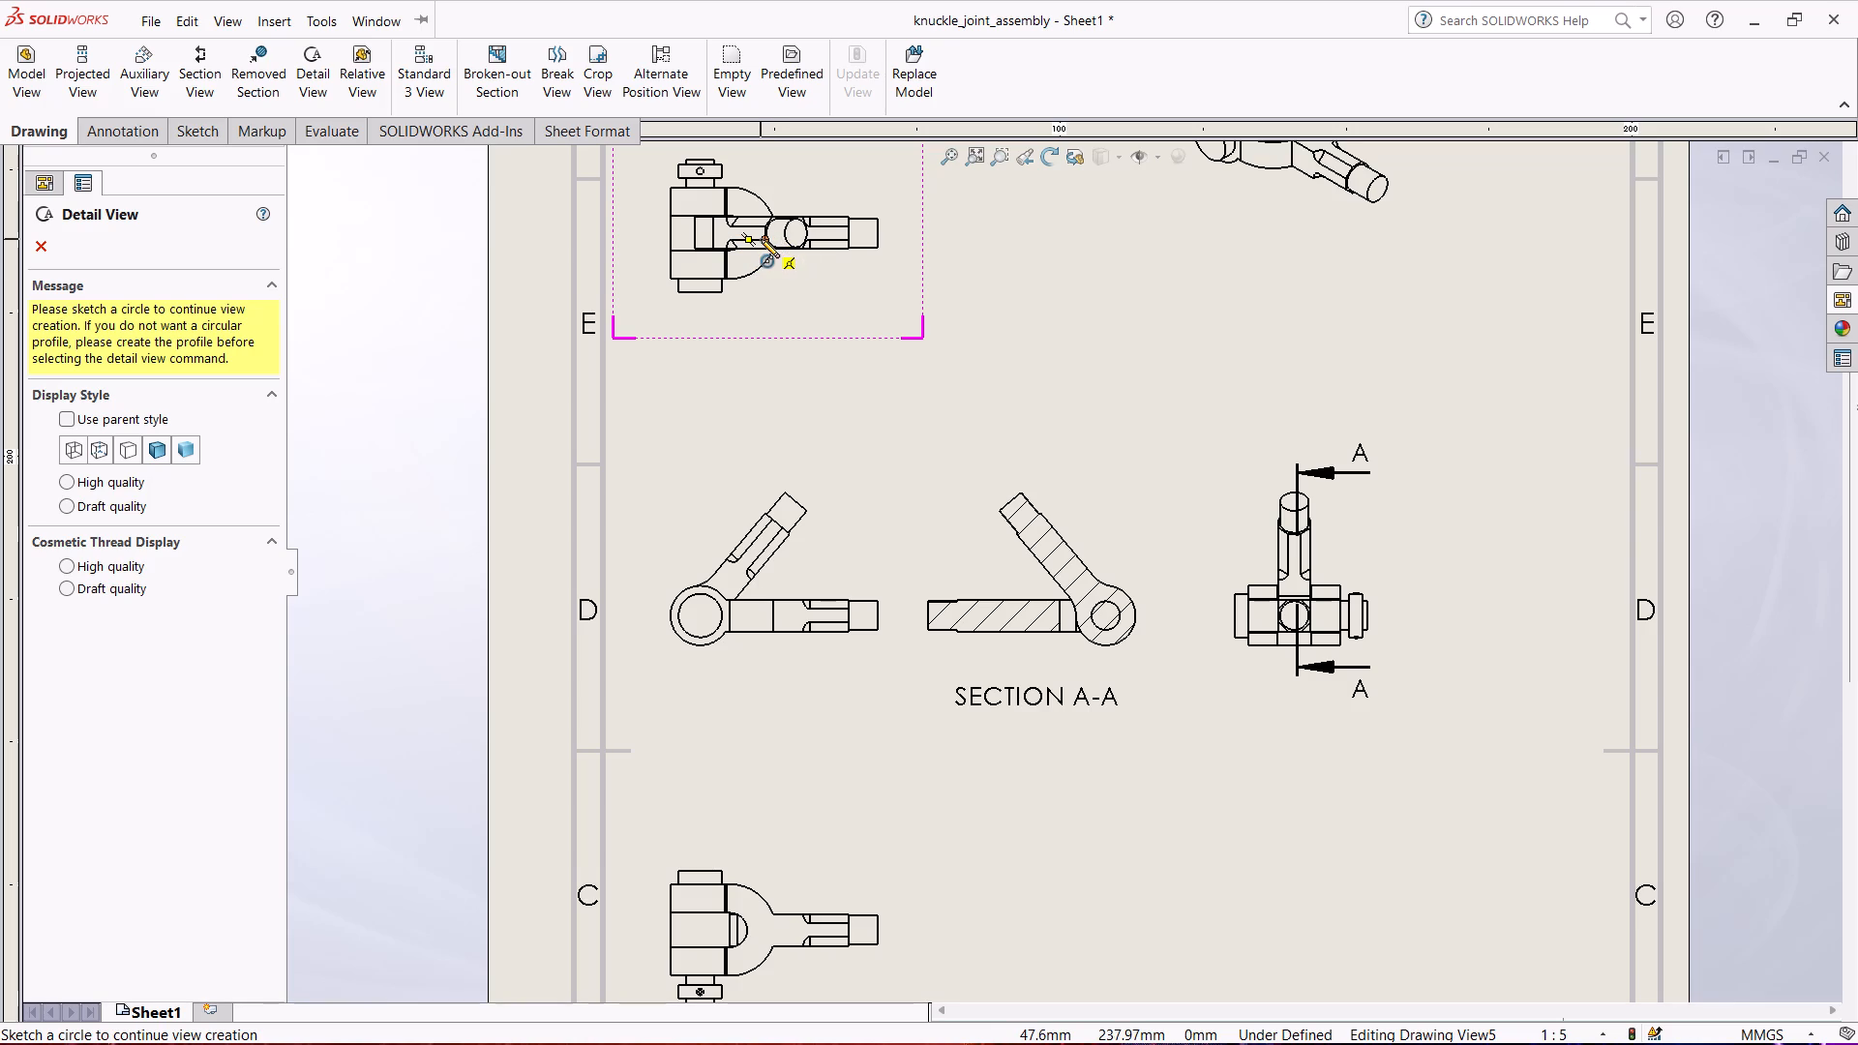
left_click(761, 239)
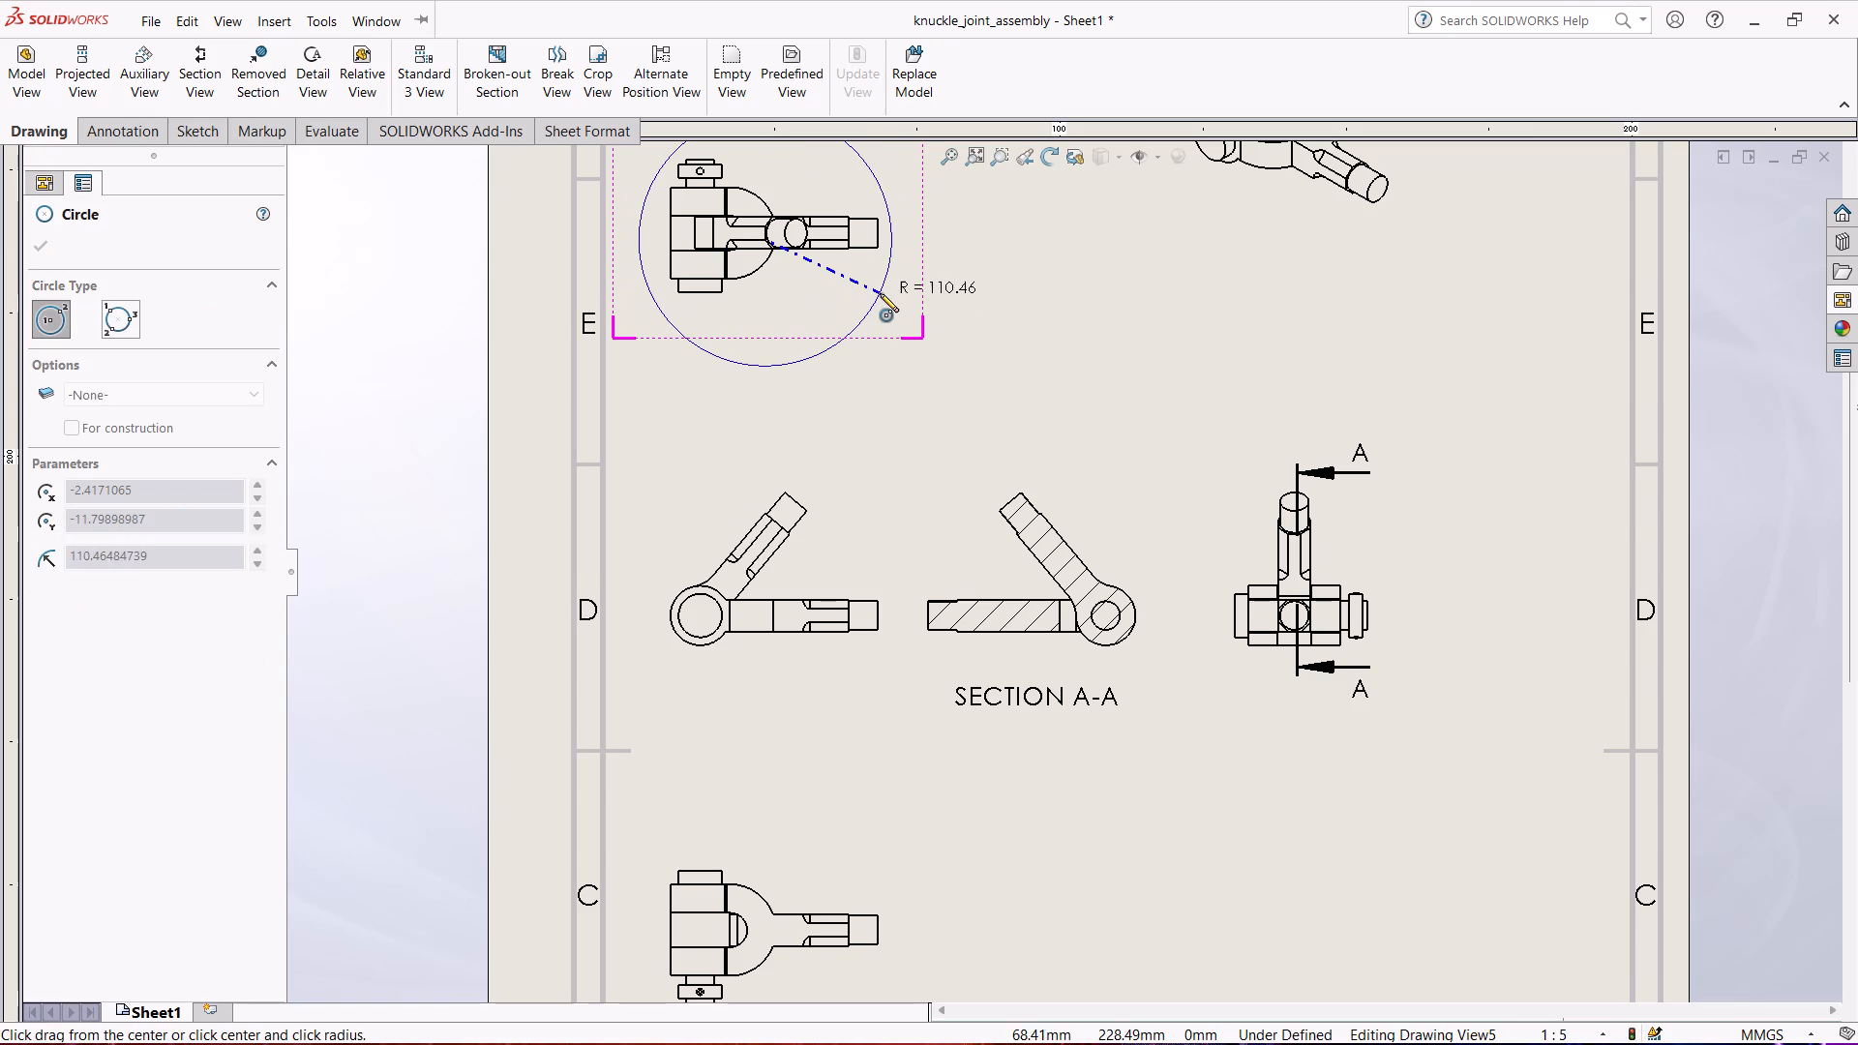
left_click(880, 293)
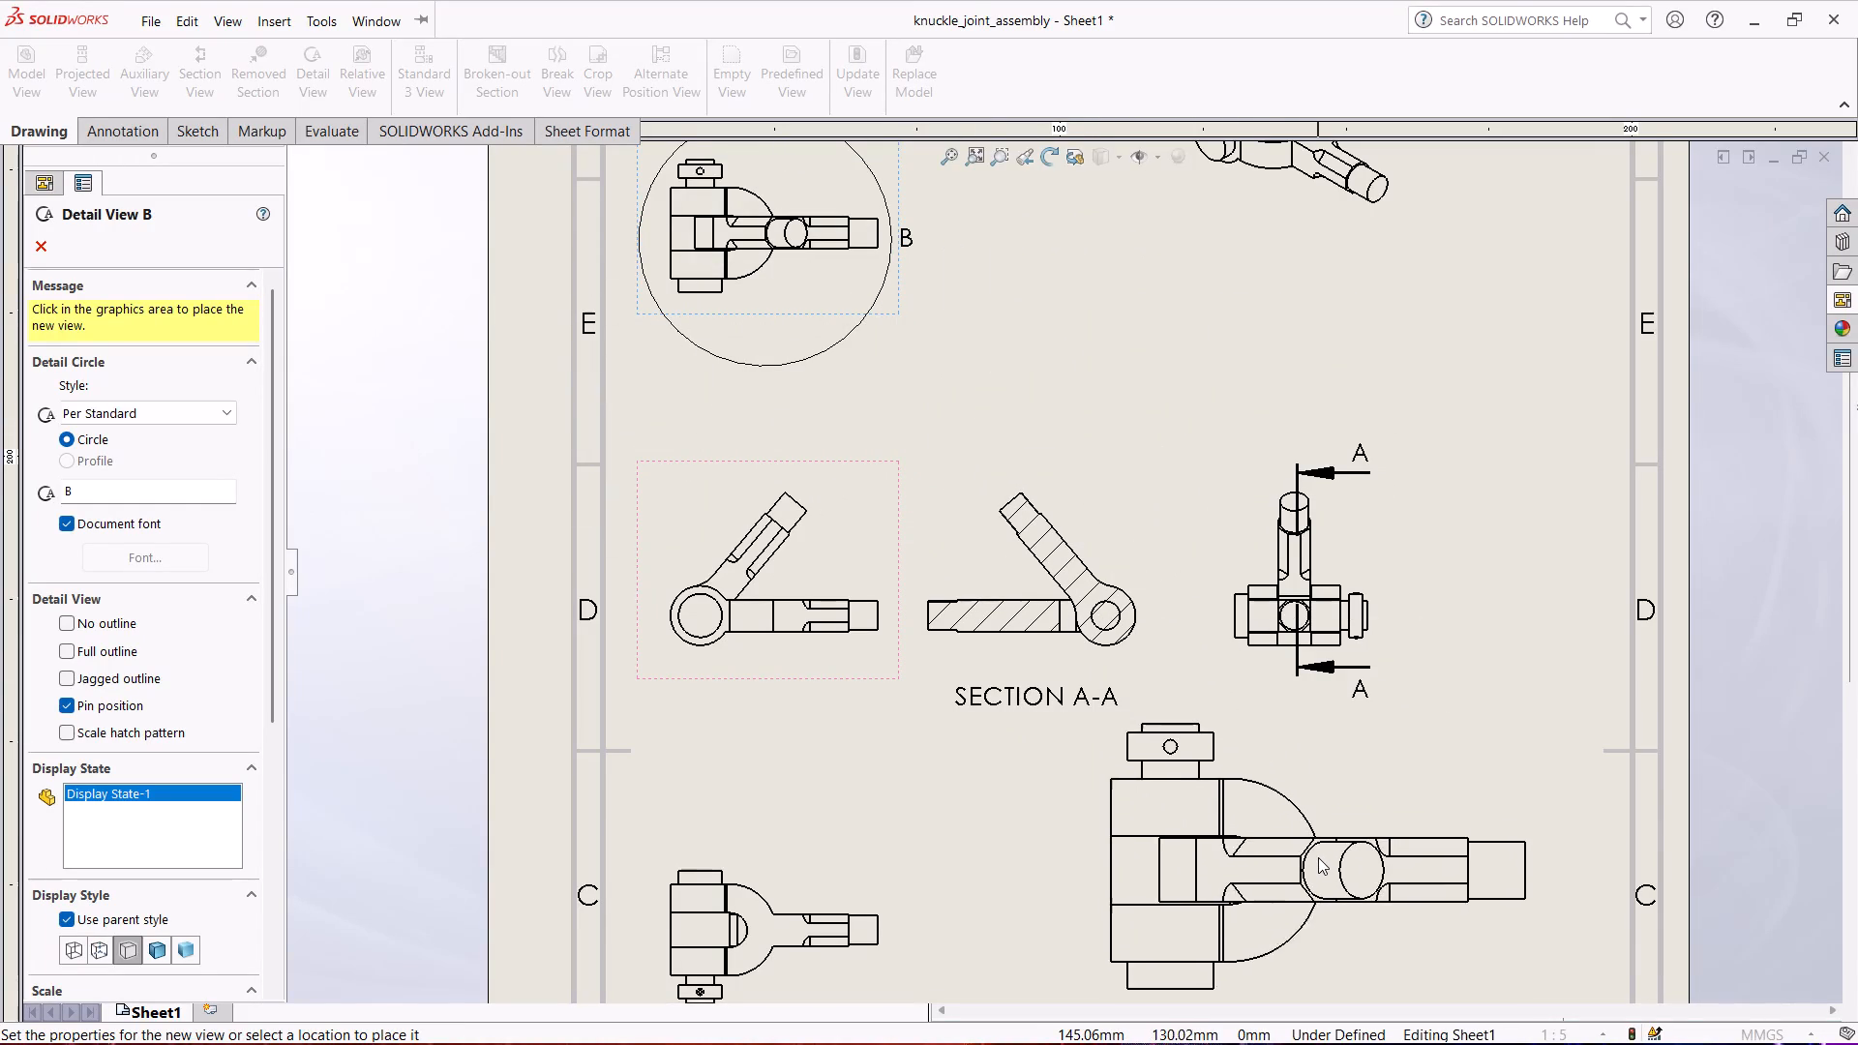
scroll(1318, 858, "up", 2)
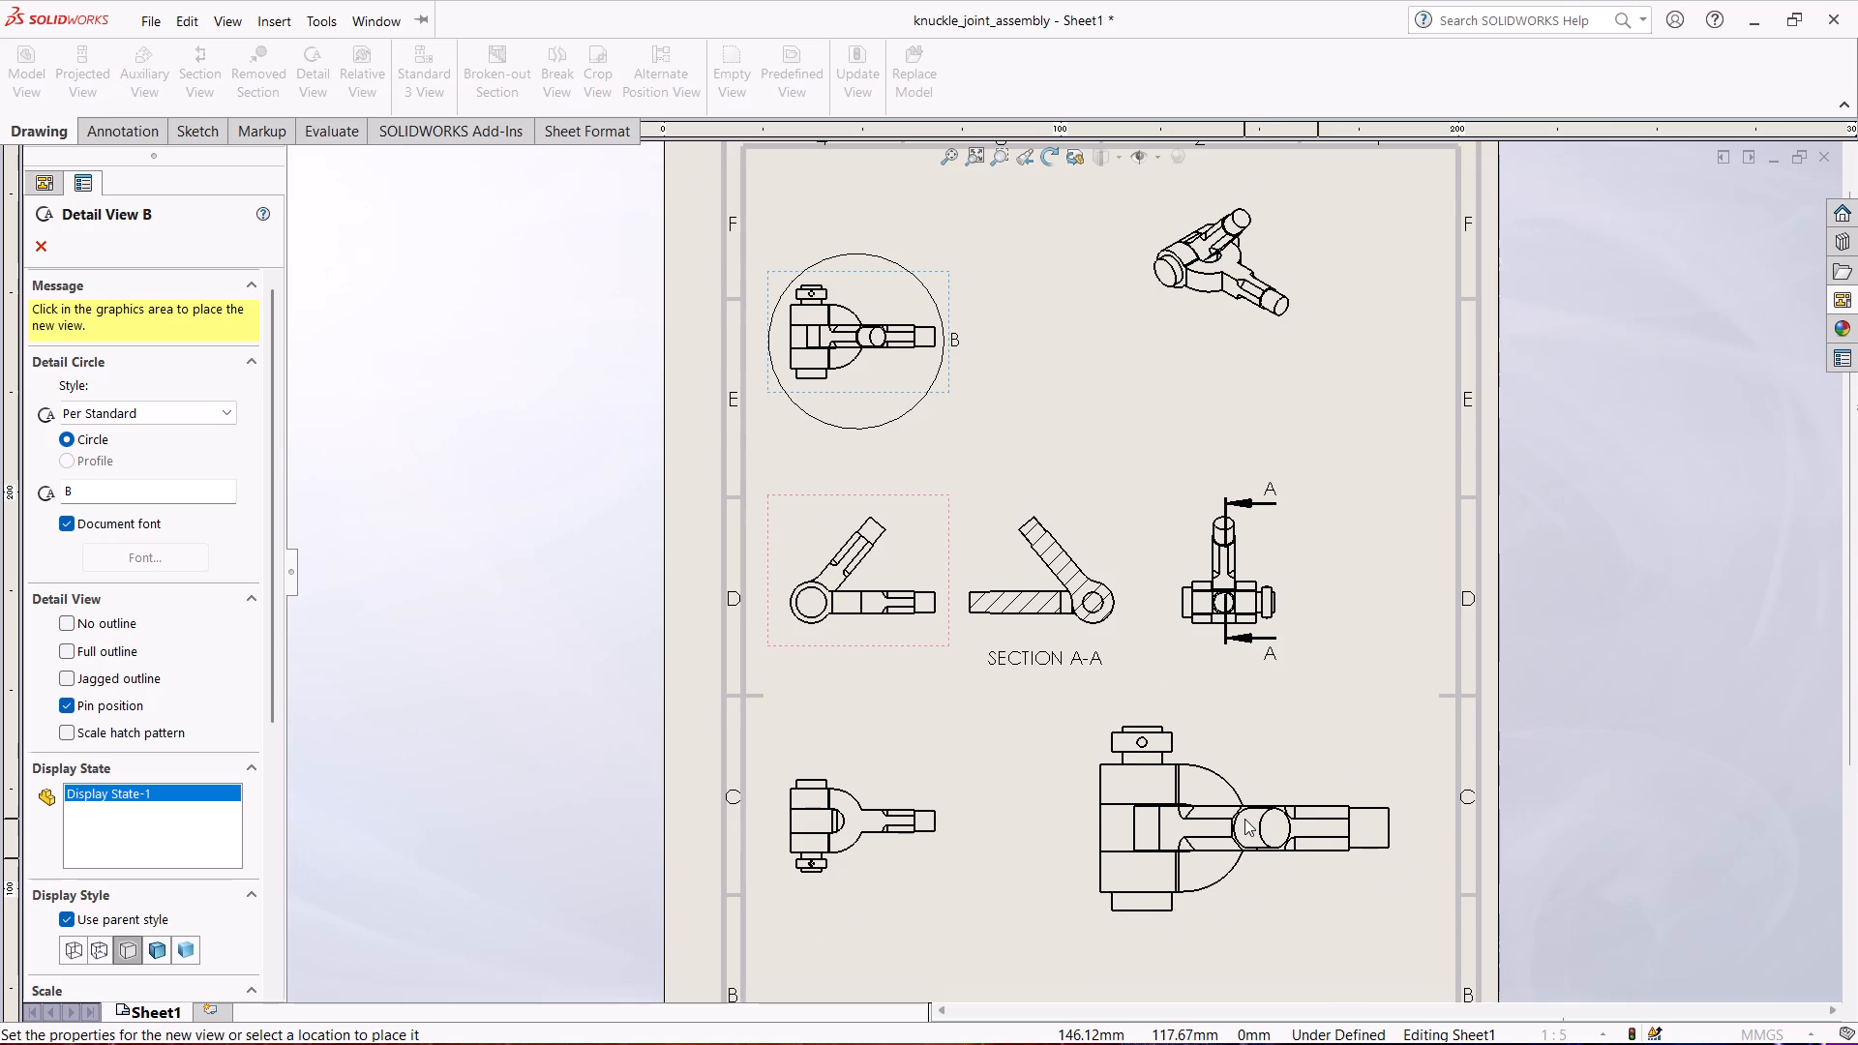
left_click(1244, 819)
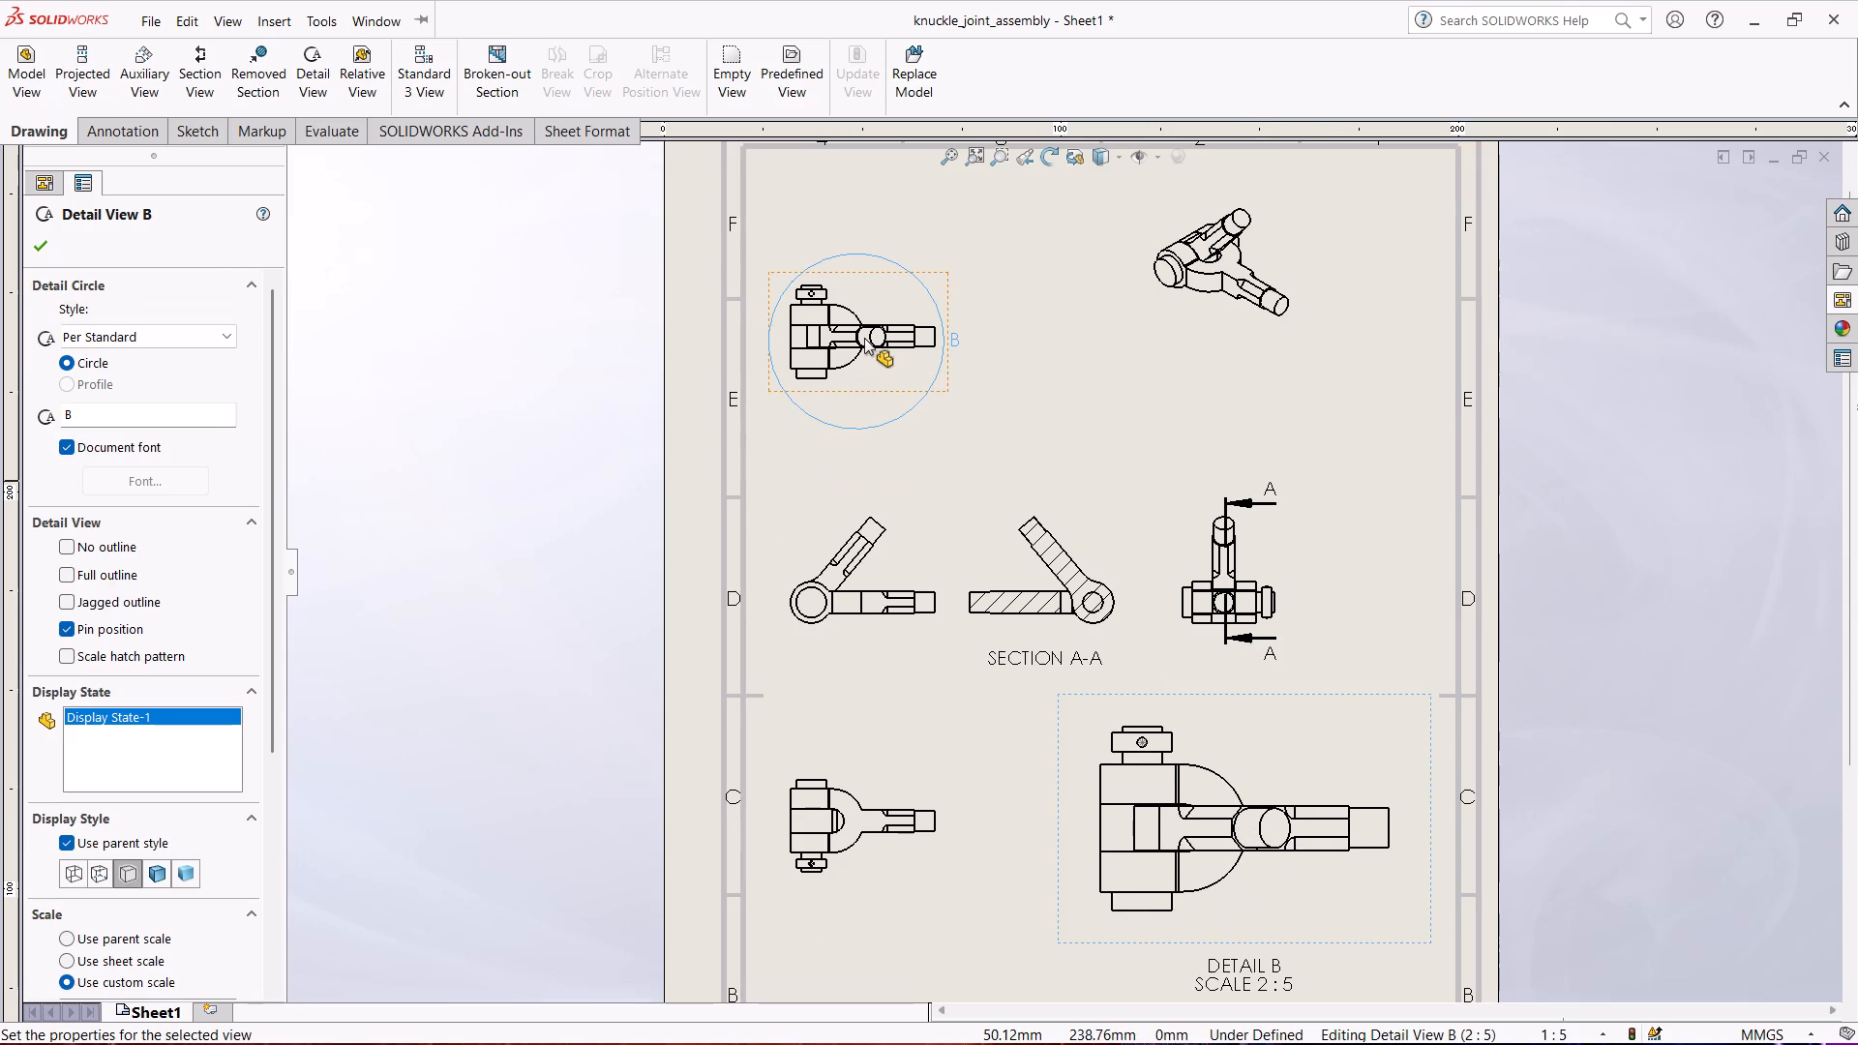
left_click(29, 243)
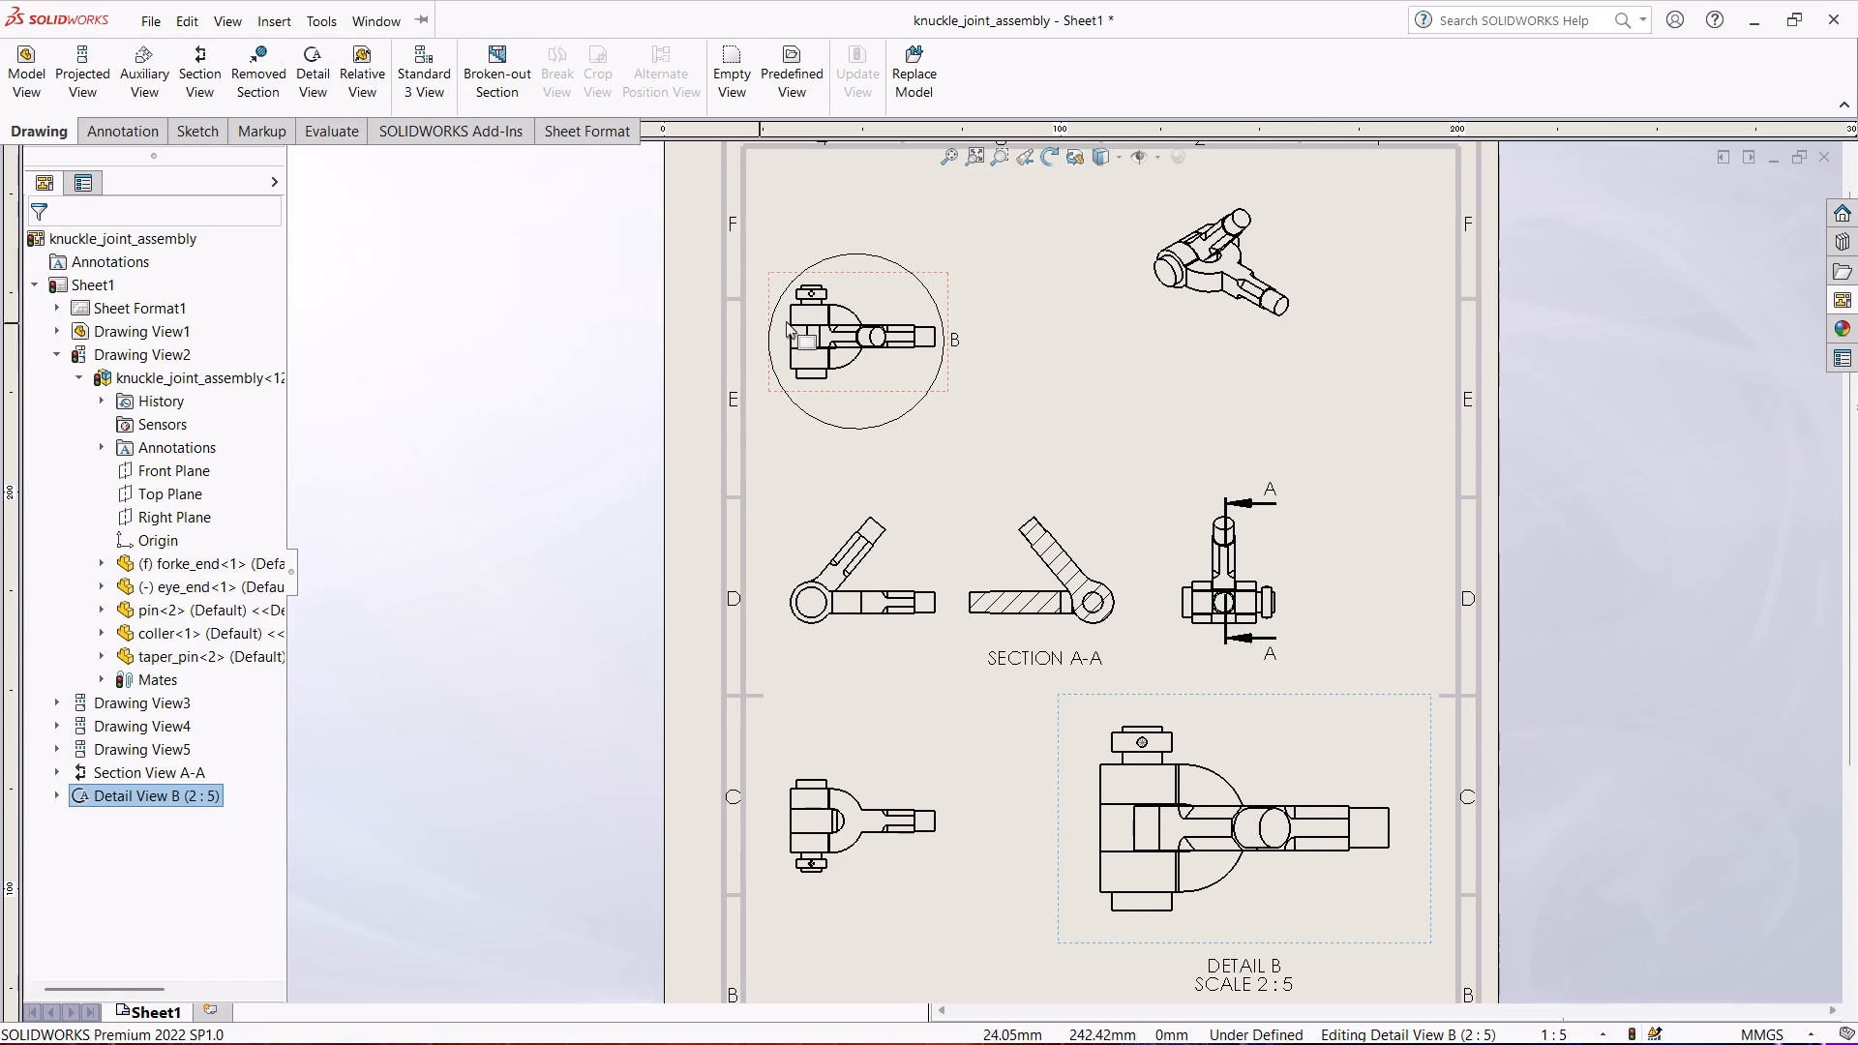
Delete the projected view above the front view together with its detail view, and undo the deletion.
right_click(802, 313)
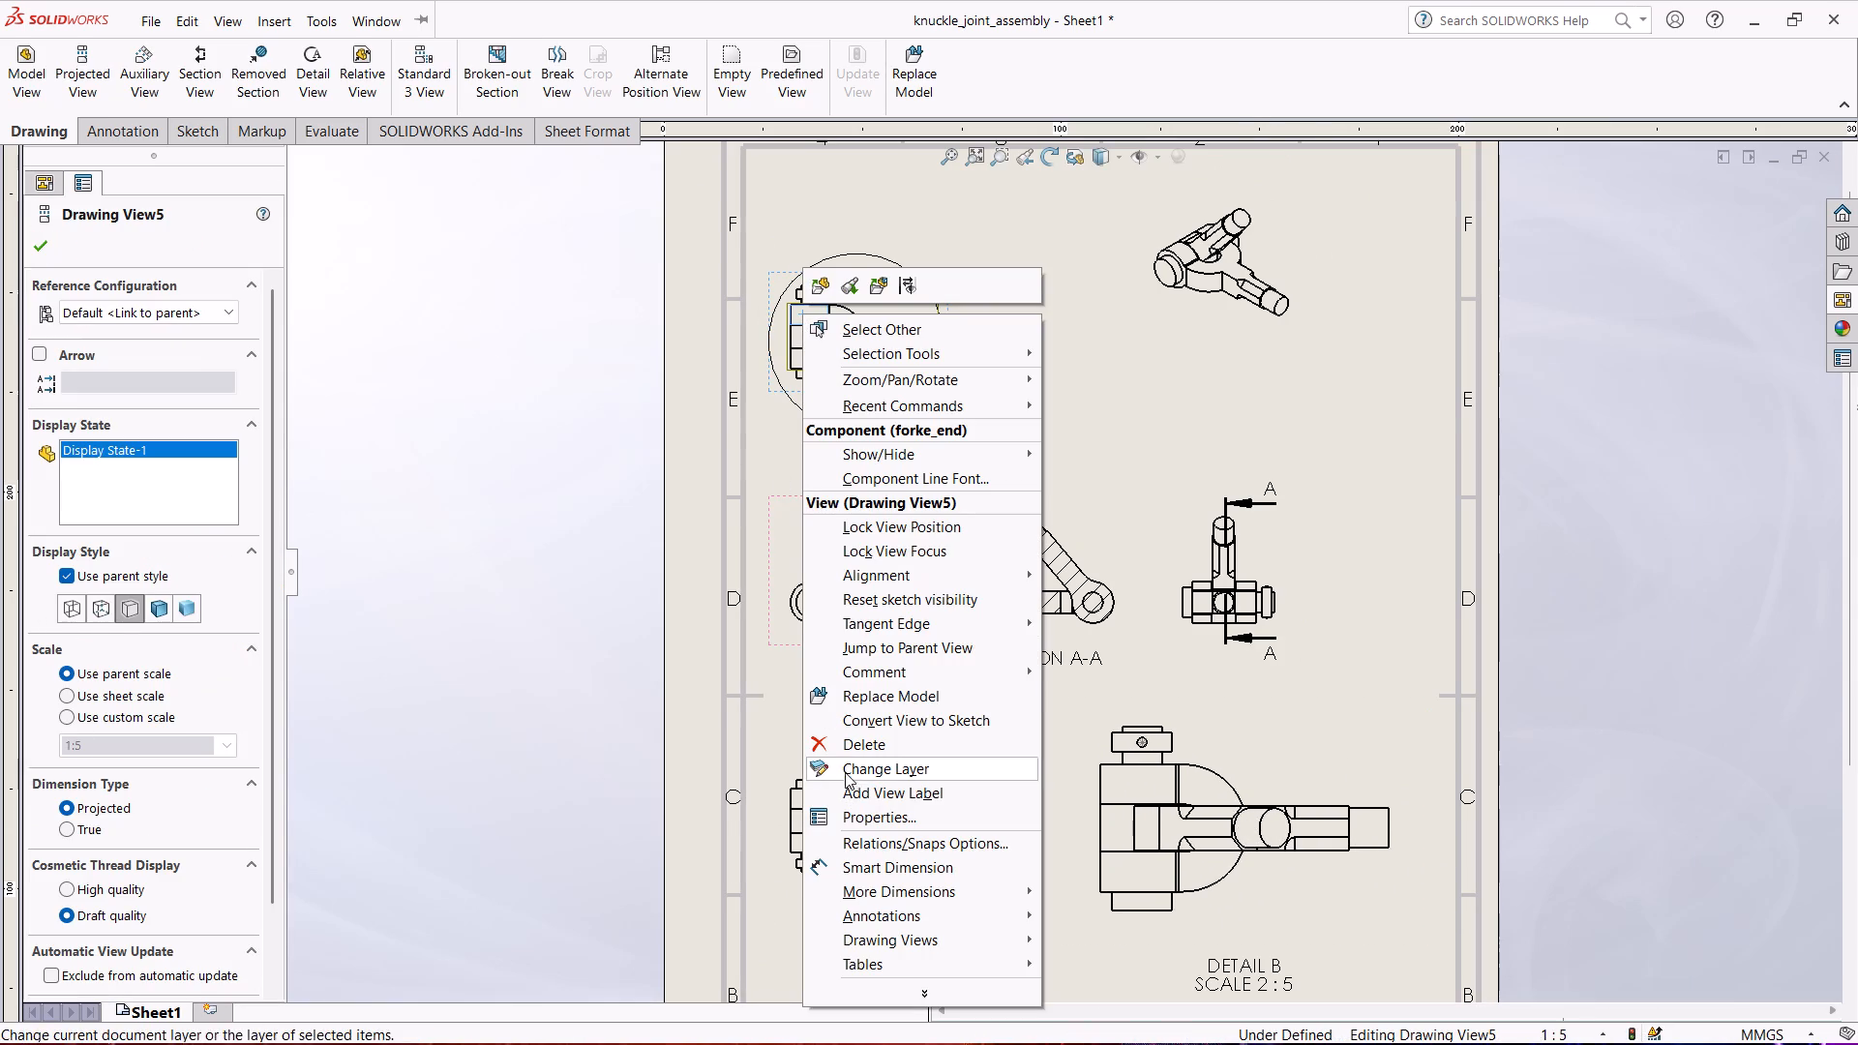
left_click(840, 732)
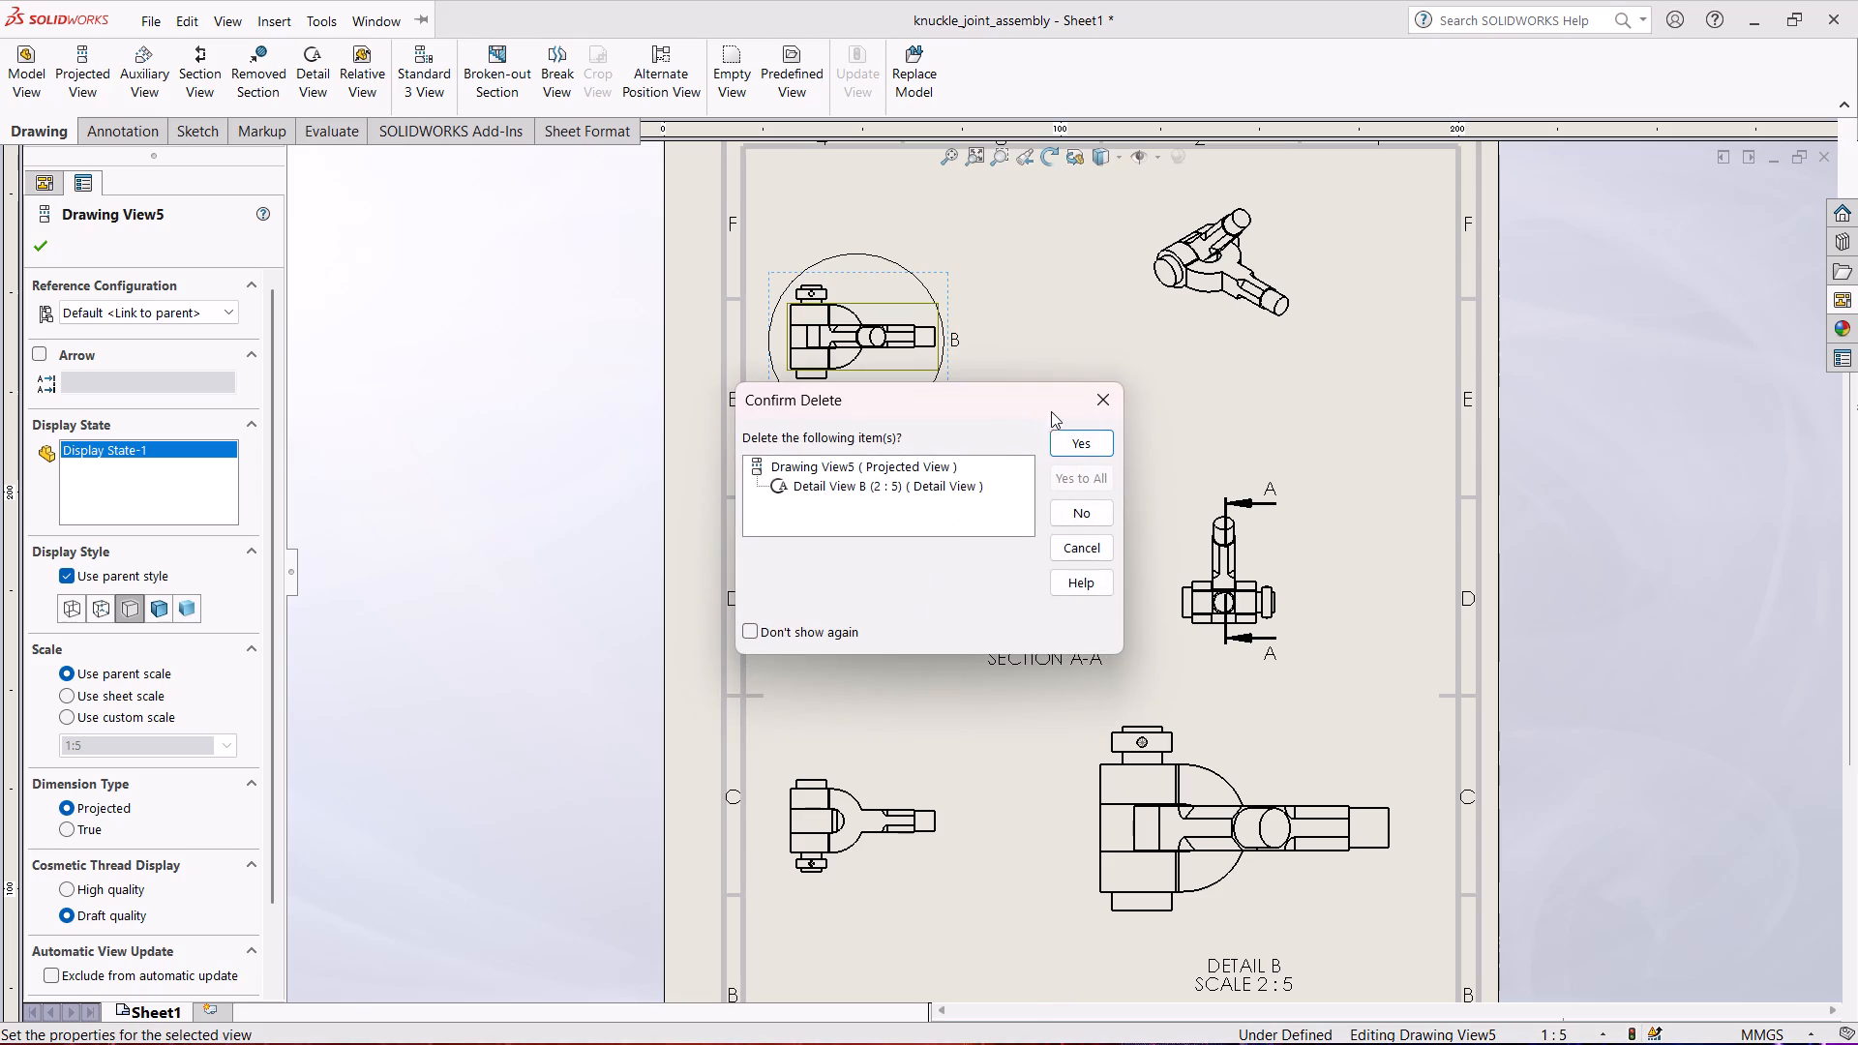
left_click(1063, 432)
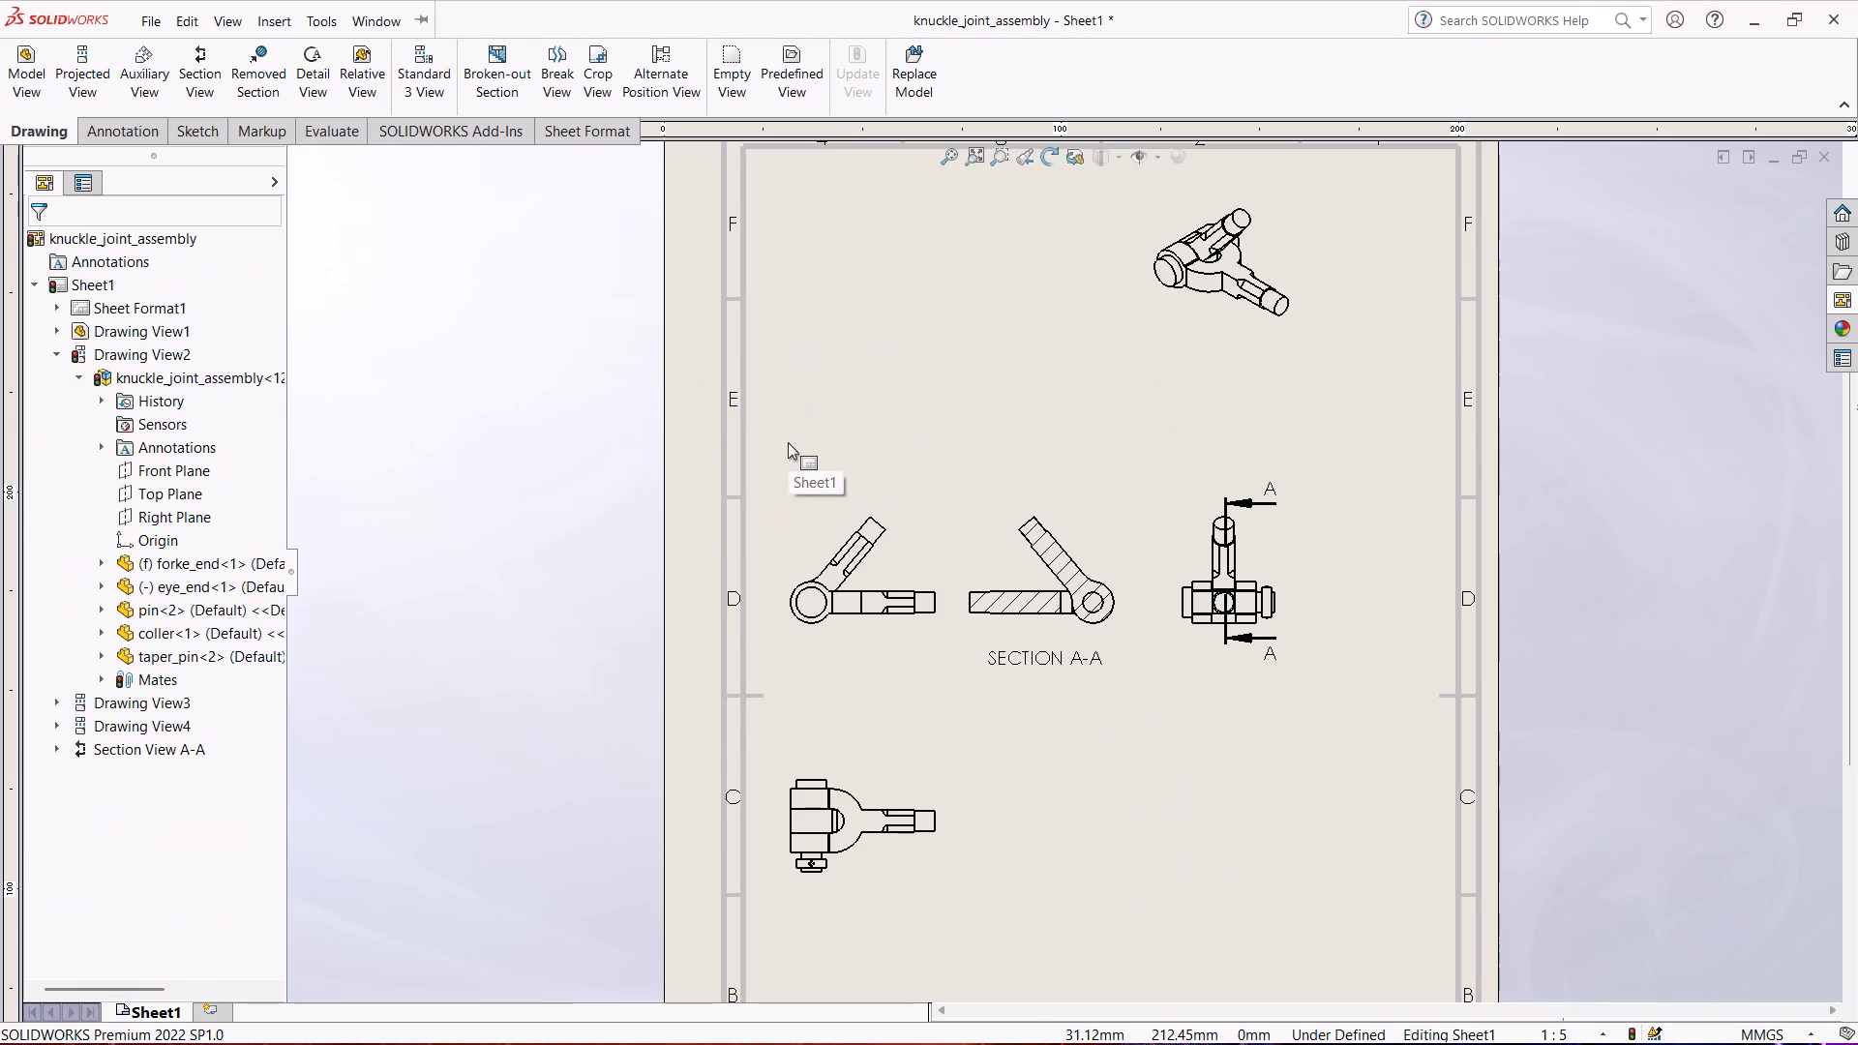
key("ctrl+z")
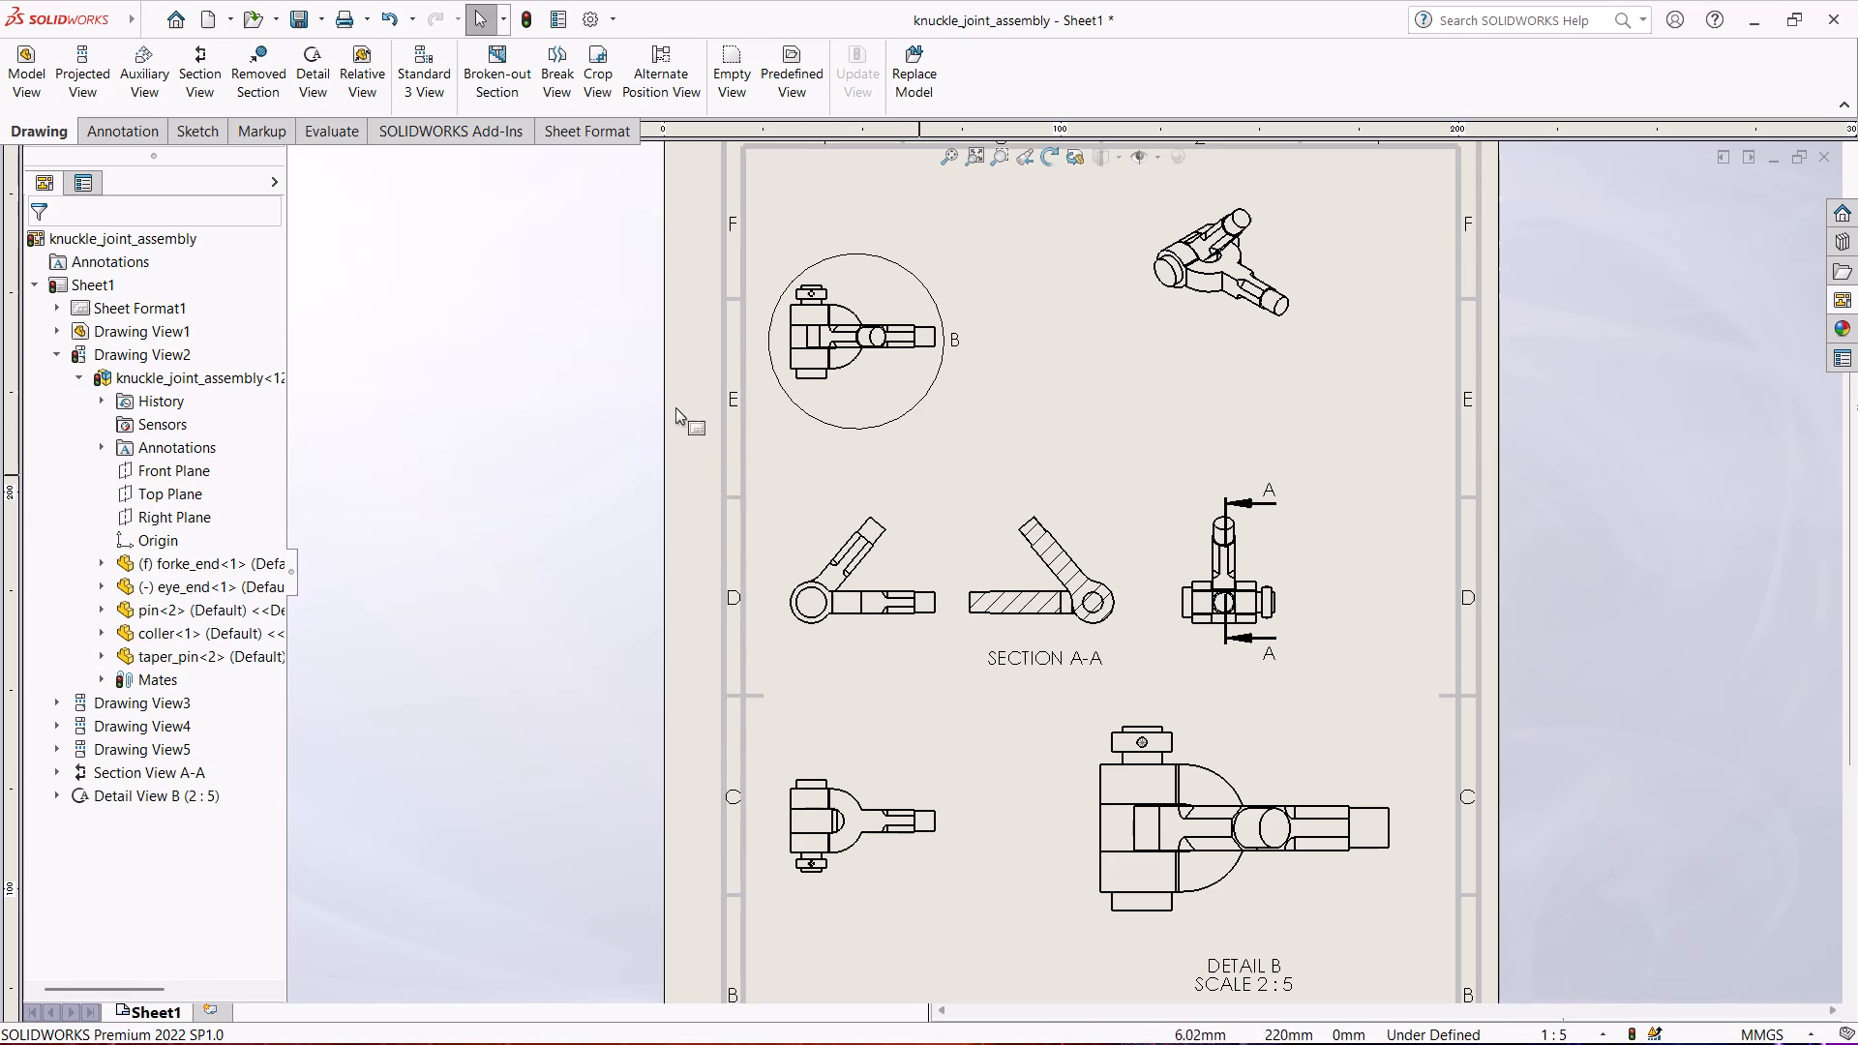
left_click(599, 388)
Save the drawing as a PDF named knuckle_joint_assembly in the knuckle_joint folder.
scroll(976, 522, "up", 2)
scroll(1031, 448, "down", 1)
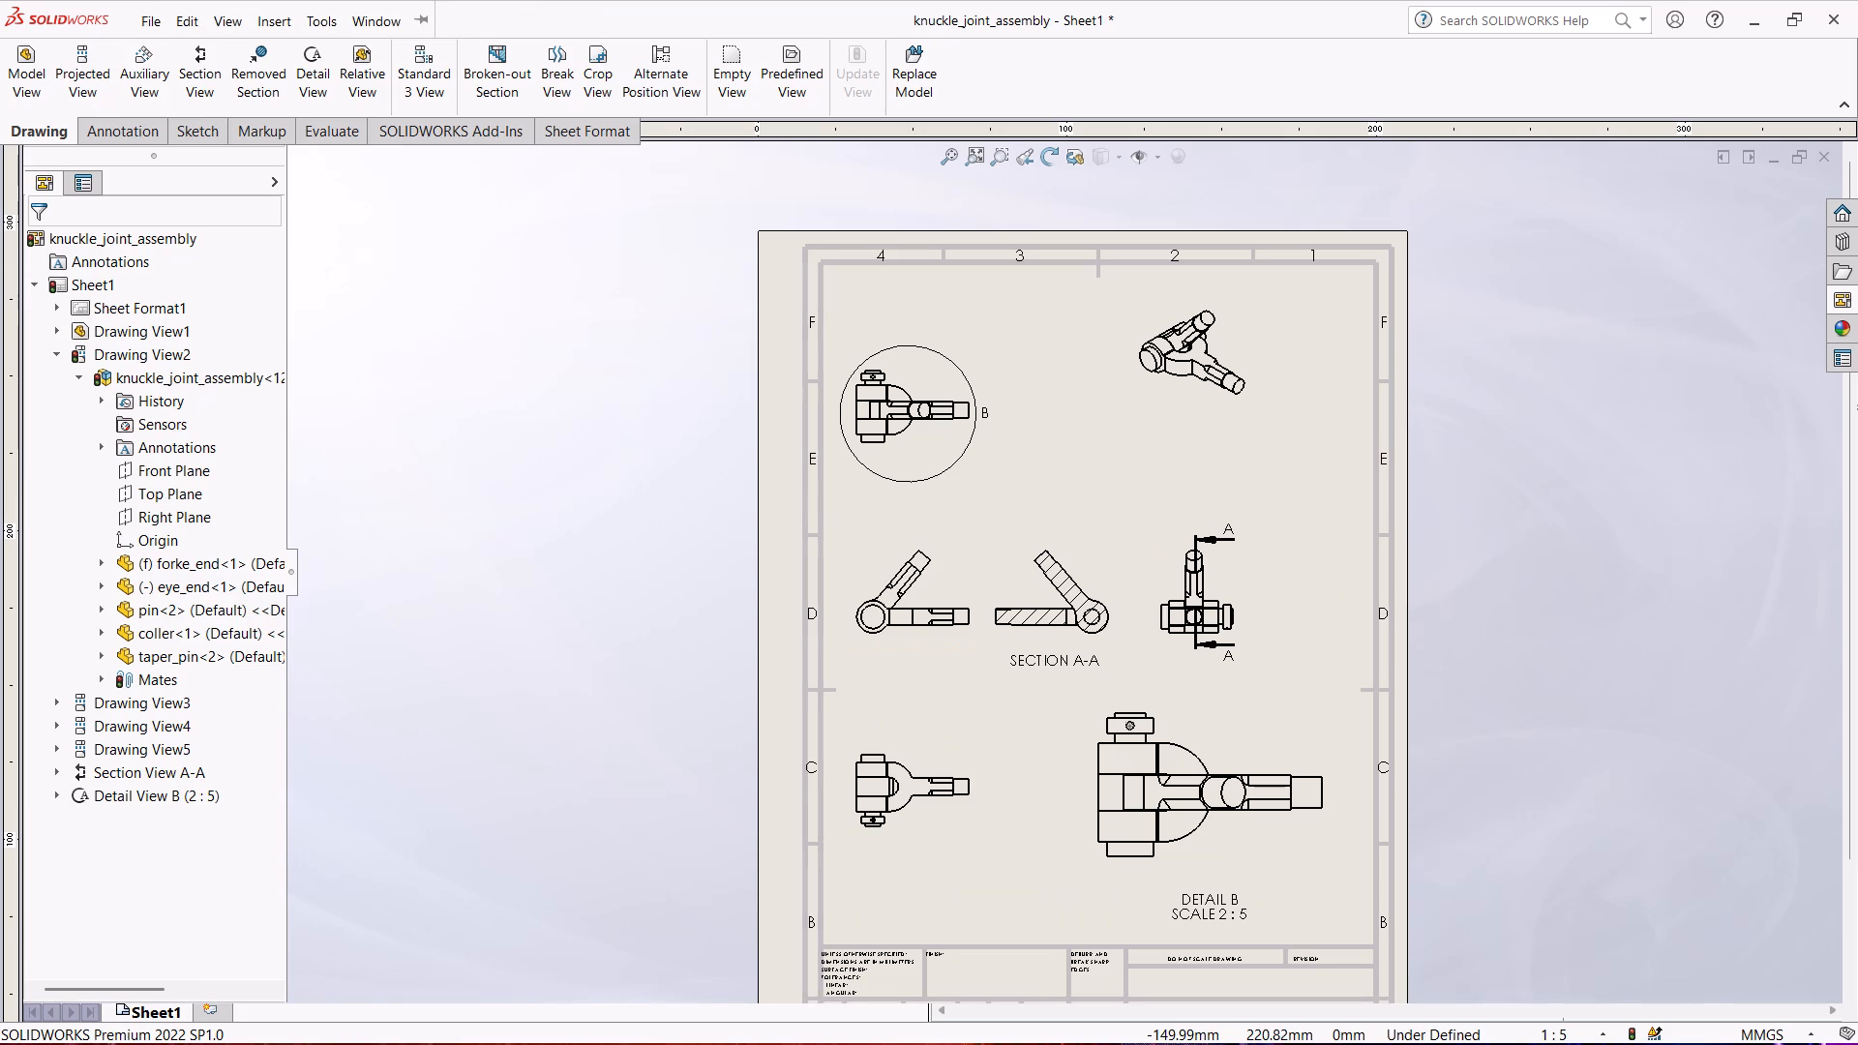
key("ctrl+s")
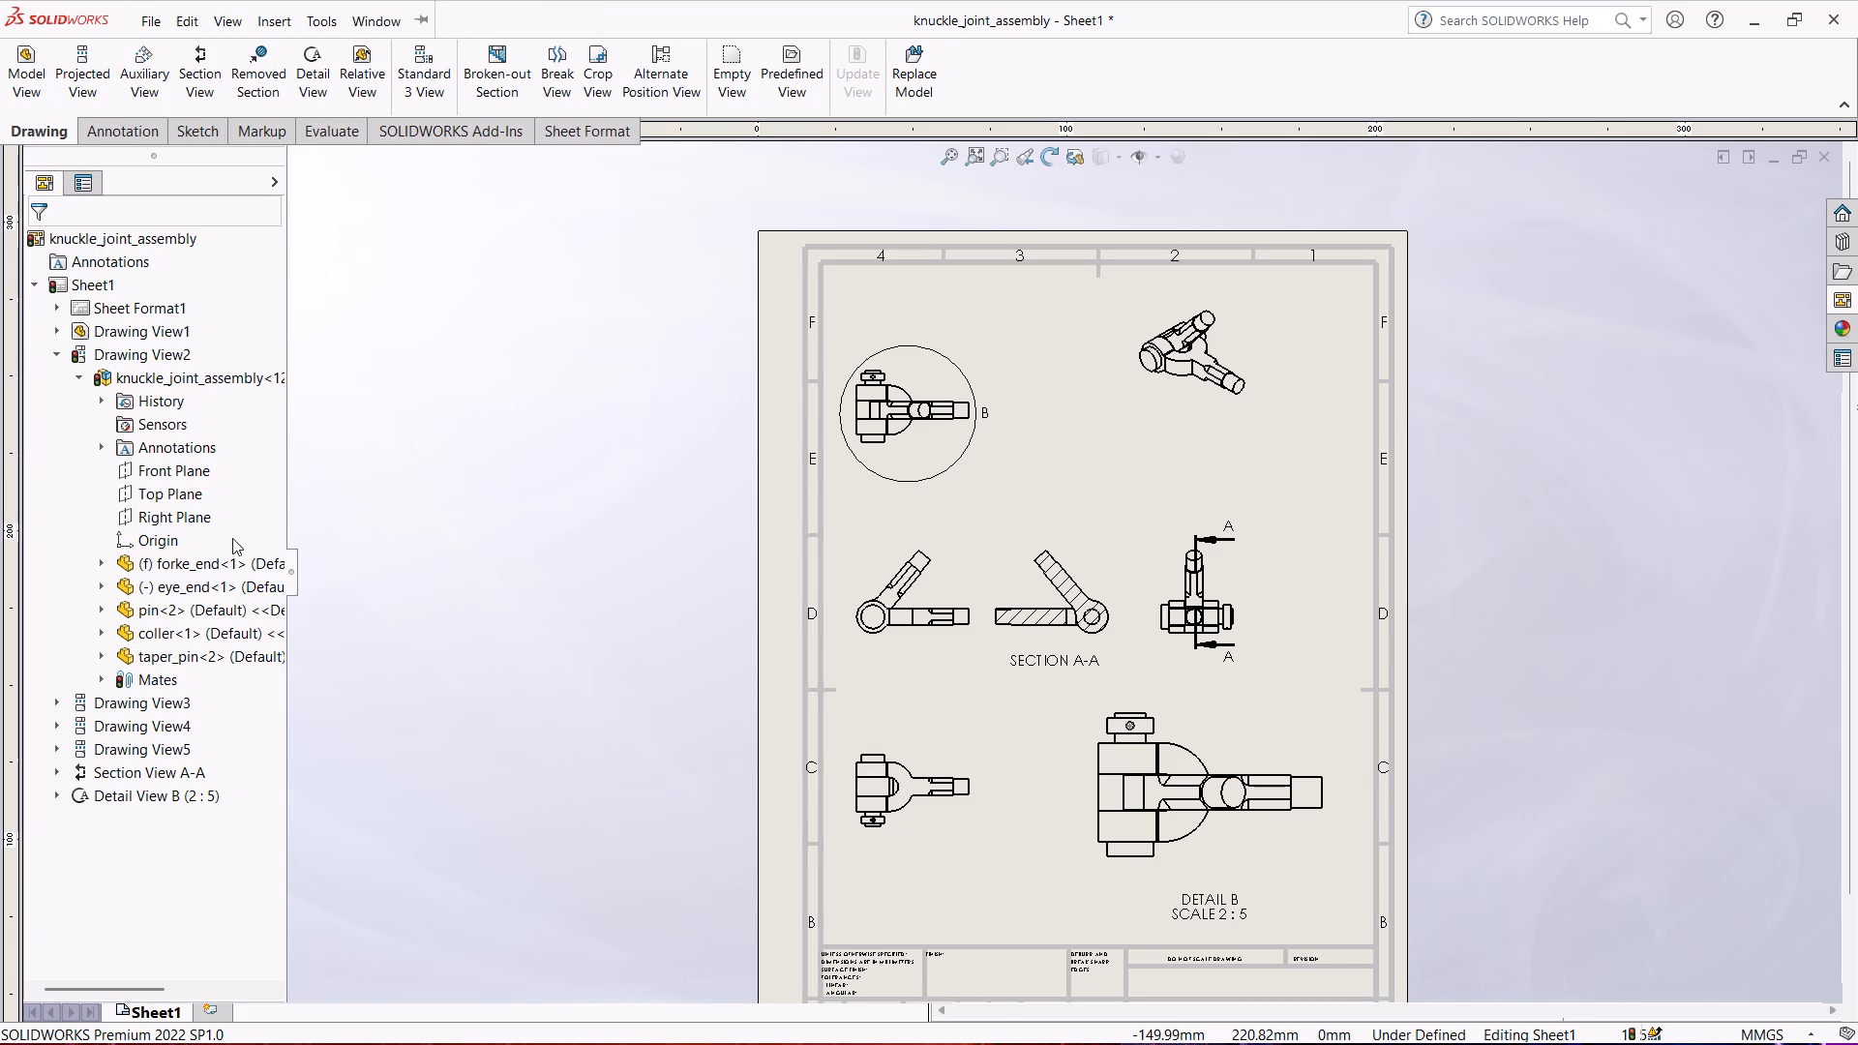
left_click(799, 559)
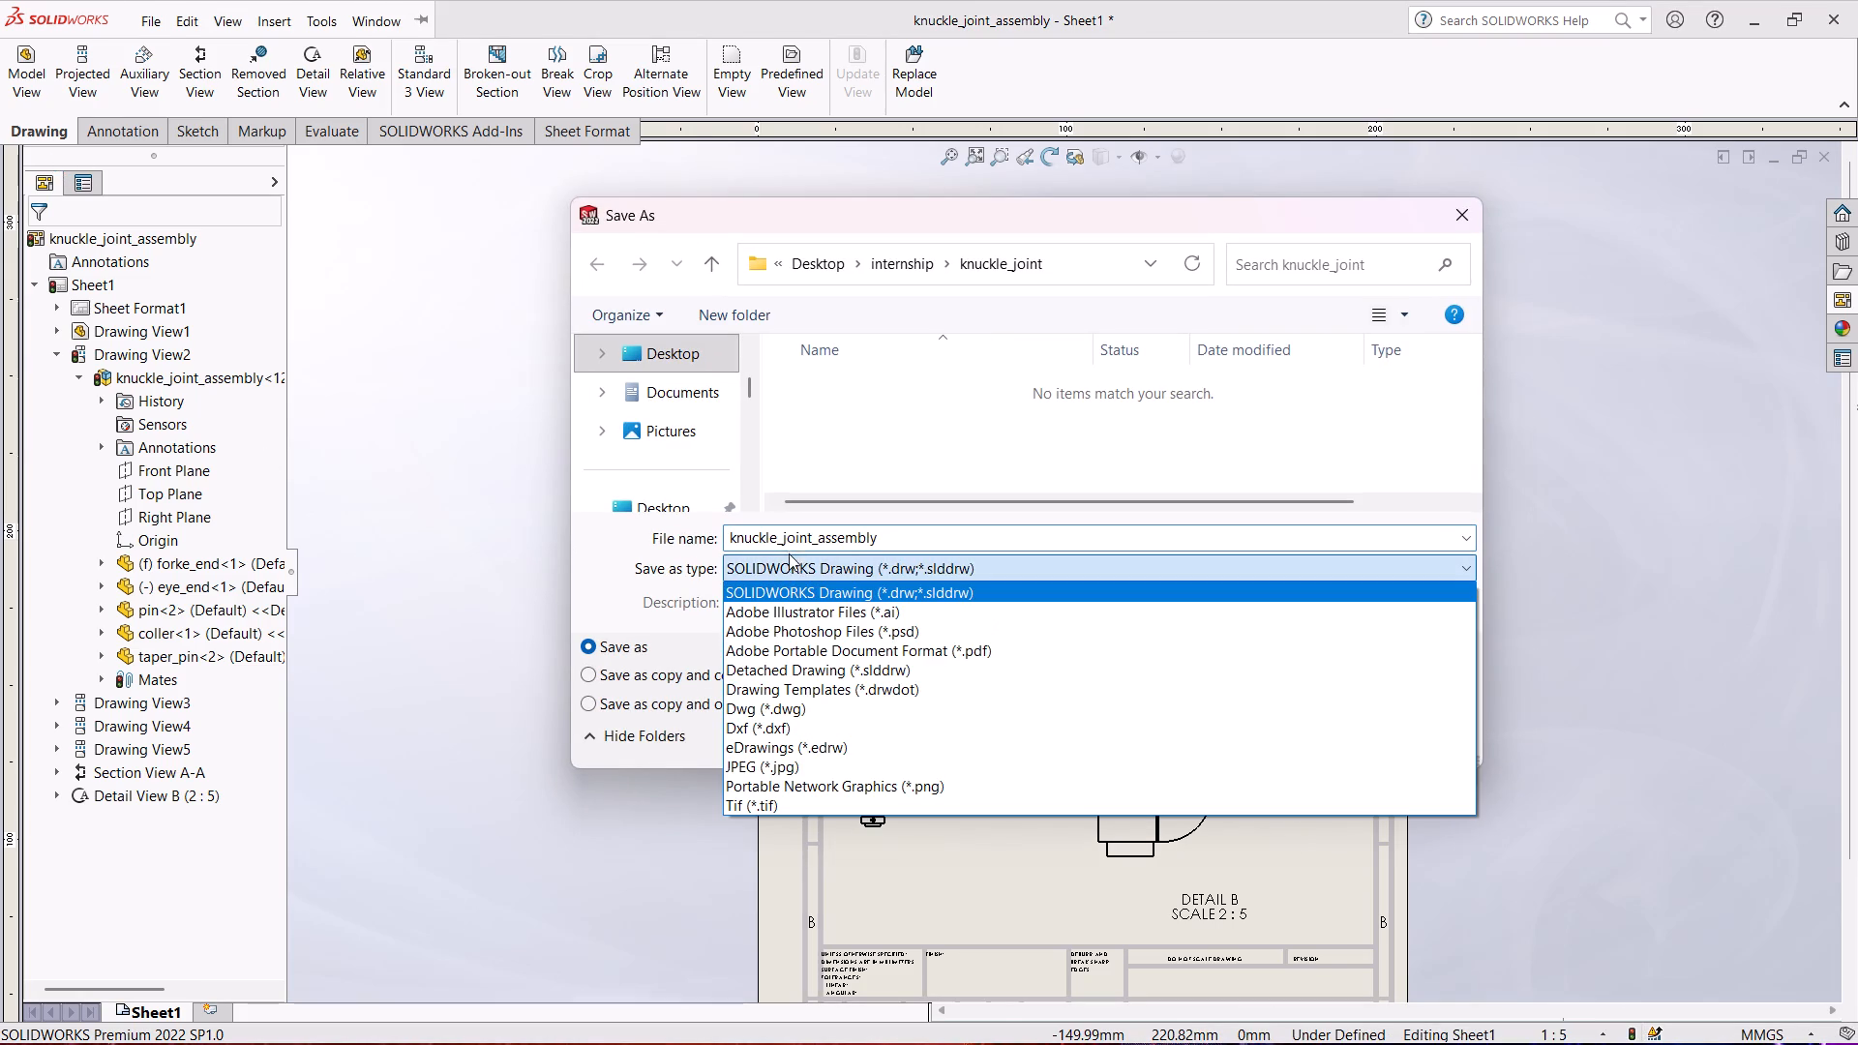
left_click(808, 640)
left_click(808, 632)
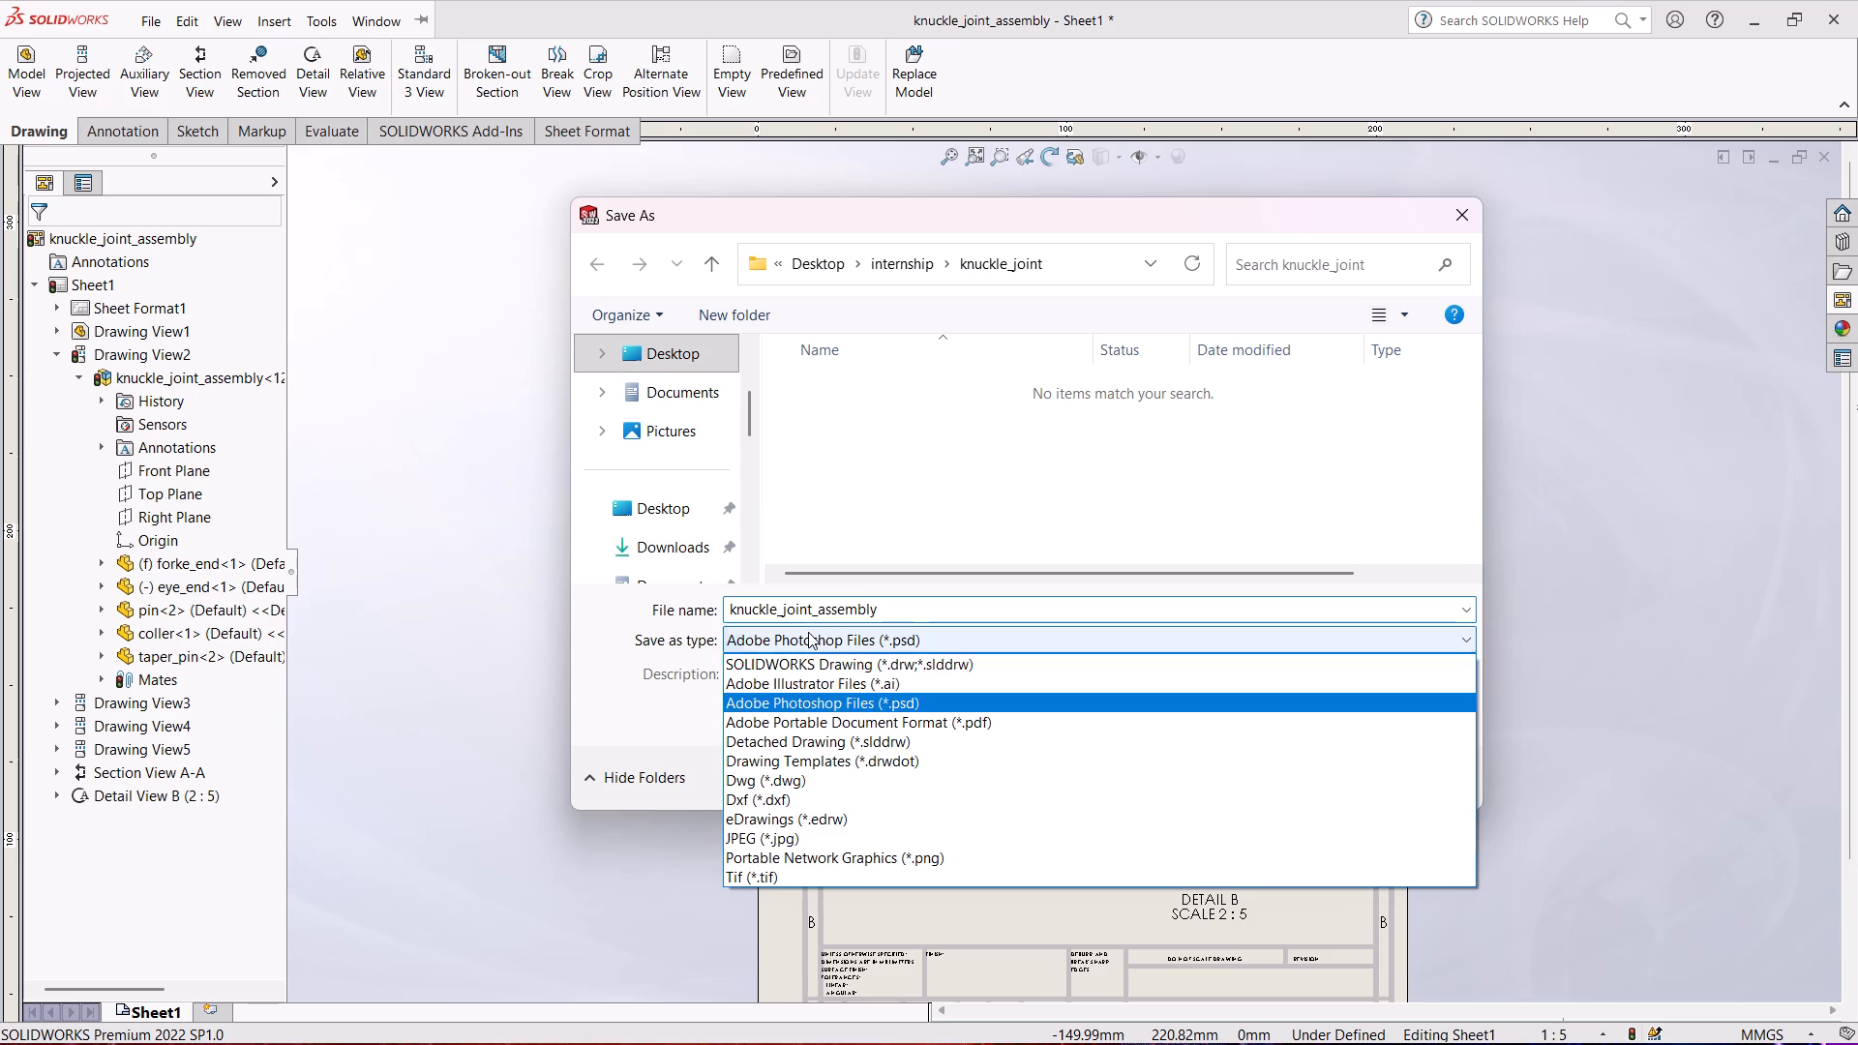
left_click(821, 718)
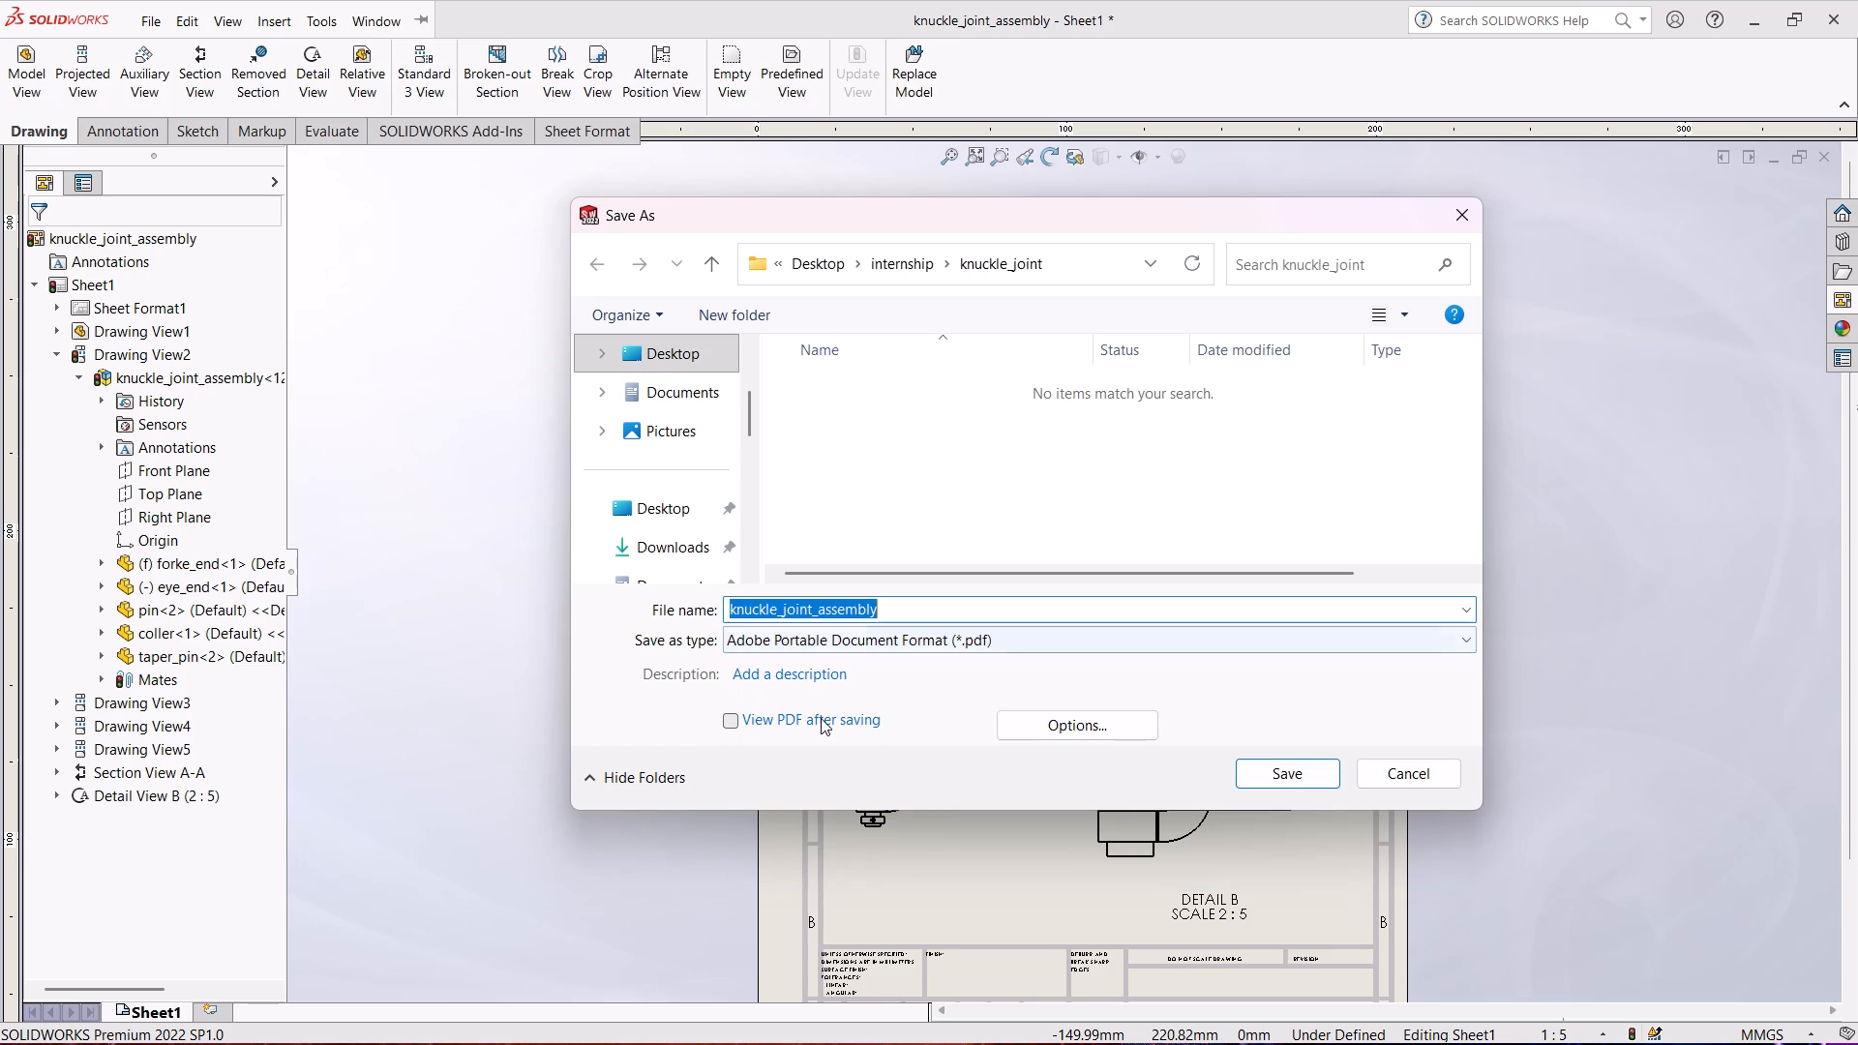
left_click(1252, 765)
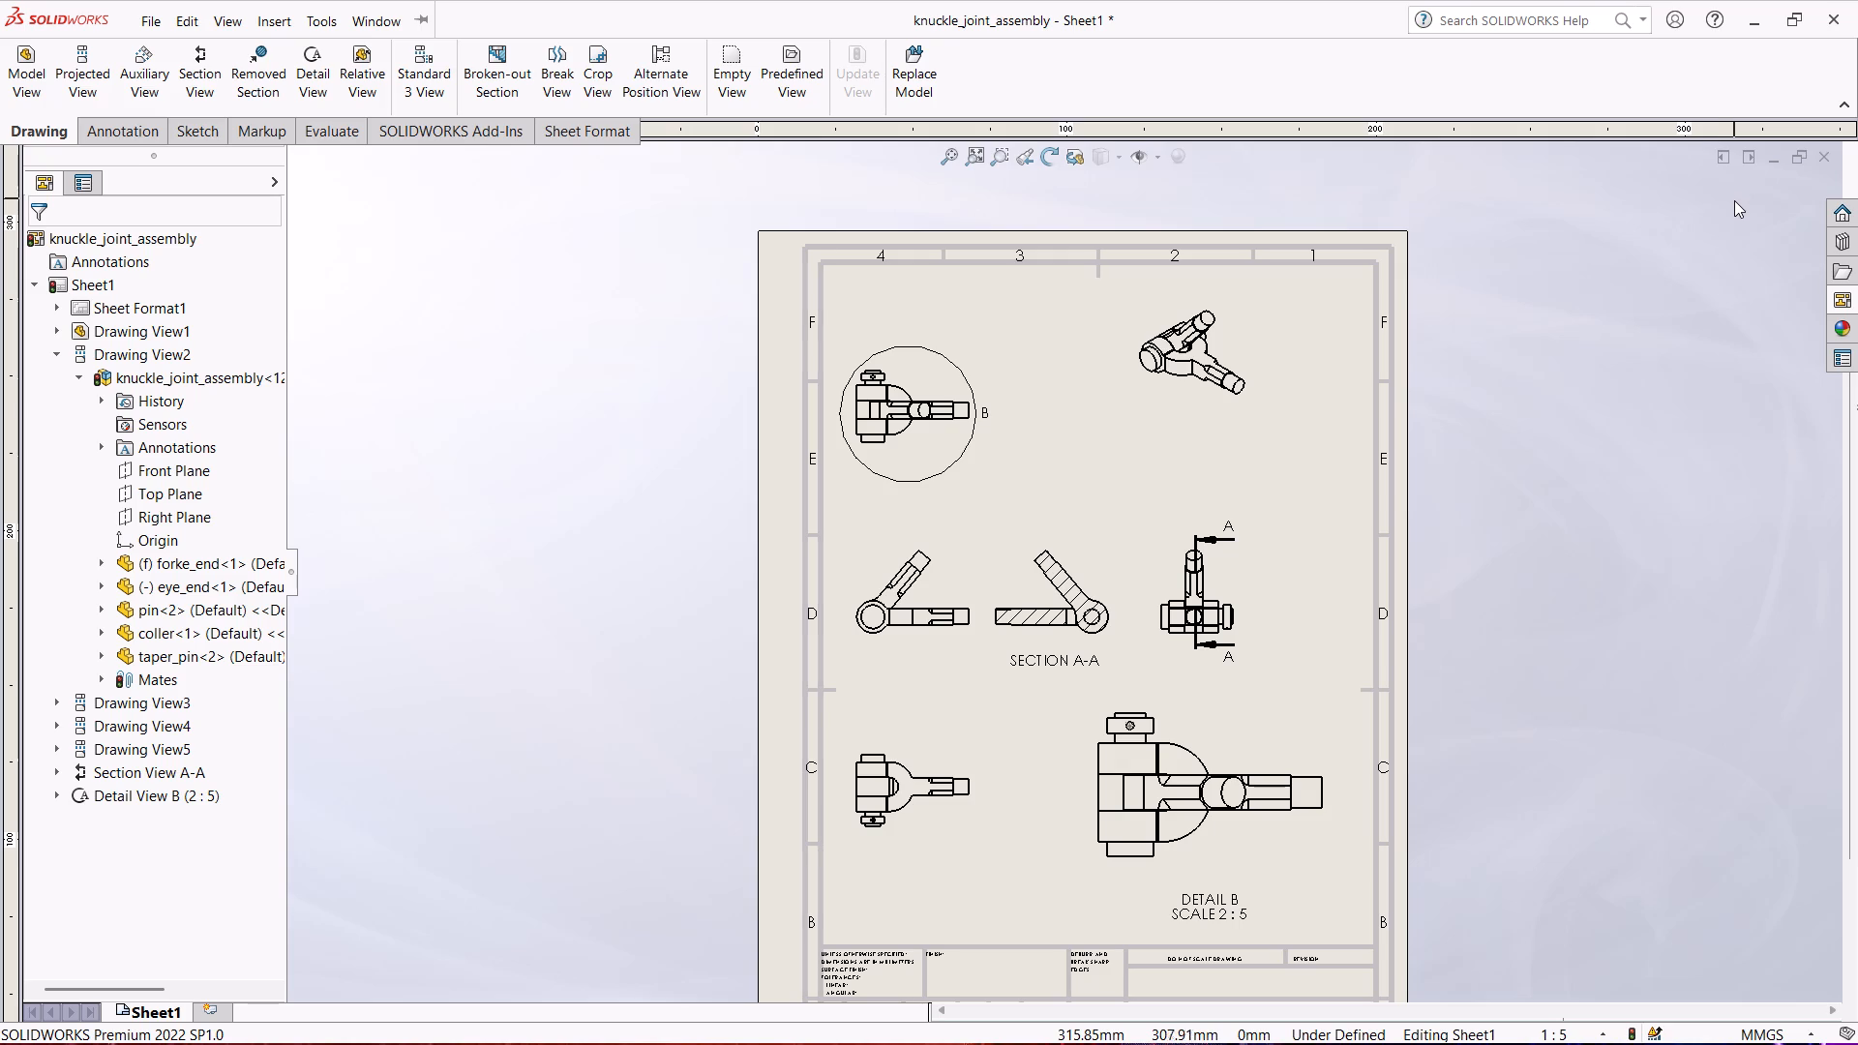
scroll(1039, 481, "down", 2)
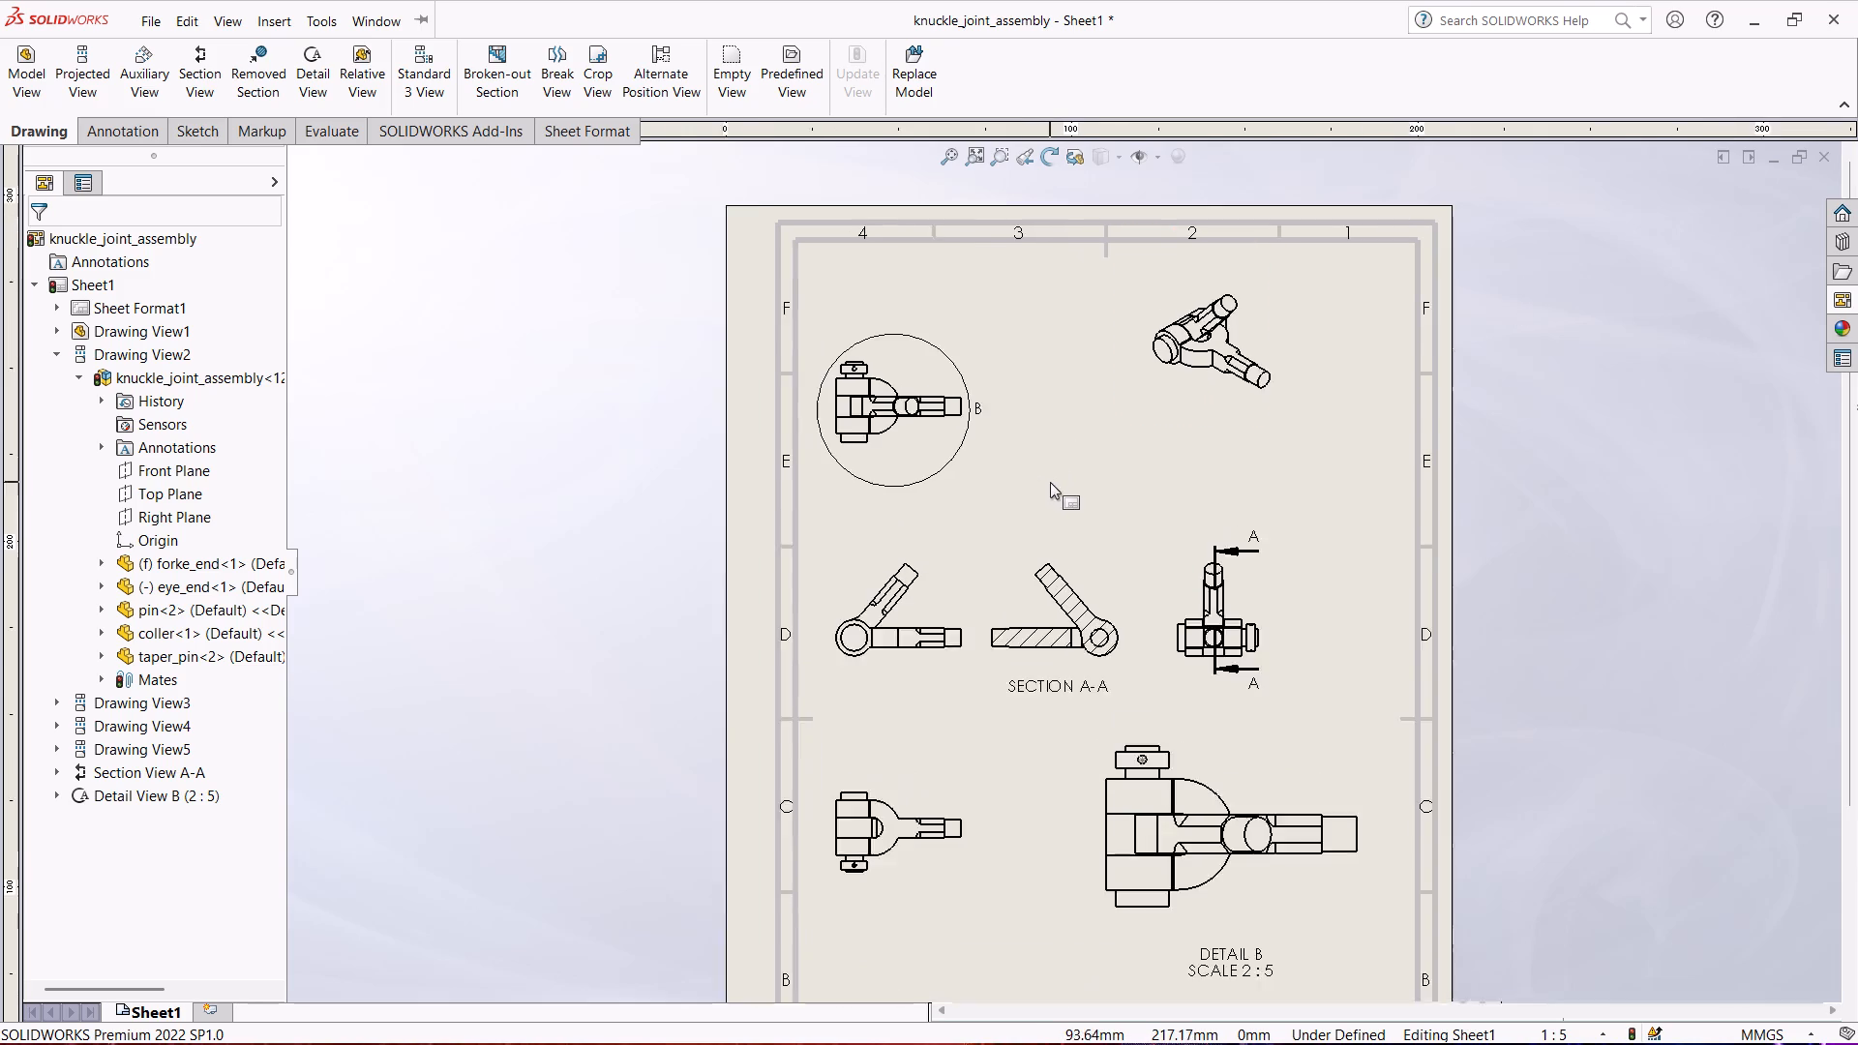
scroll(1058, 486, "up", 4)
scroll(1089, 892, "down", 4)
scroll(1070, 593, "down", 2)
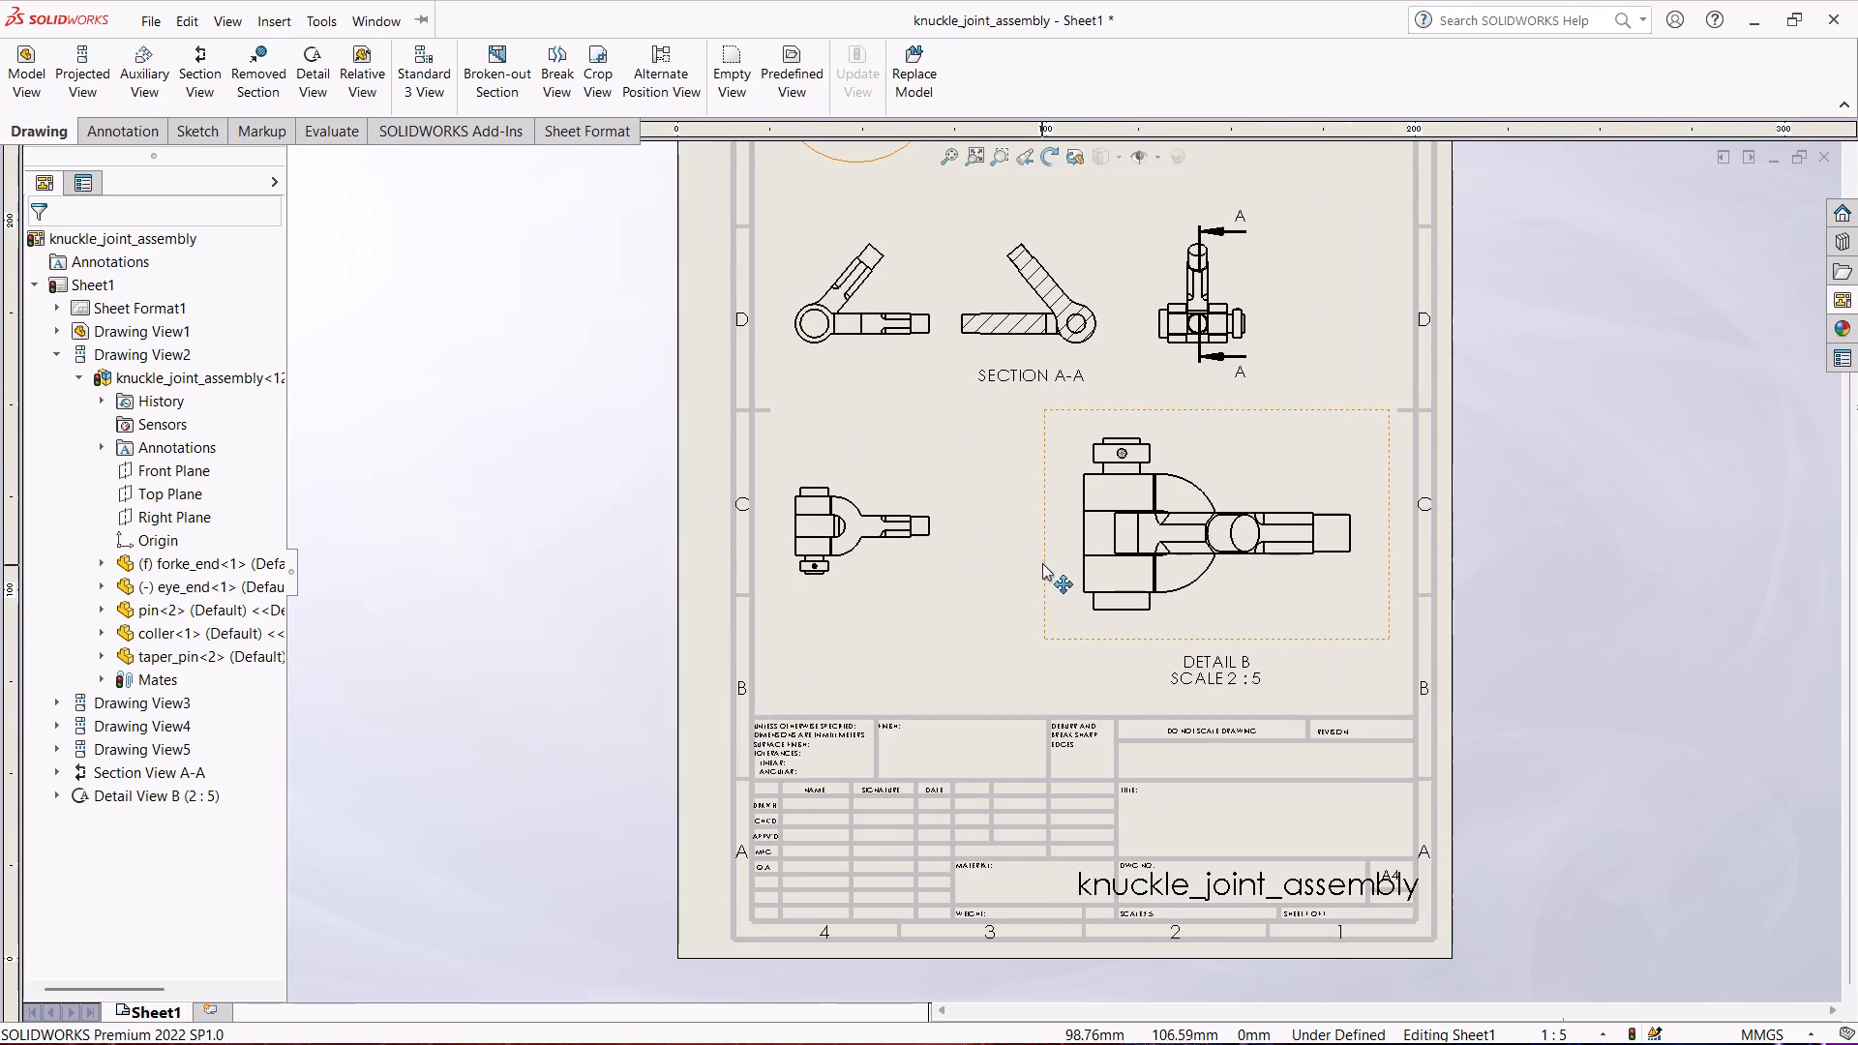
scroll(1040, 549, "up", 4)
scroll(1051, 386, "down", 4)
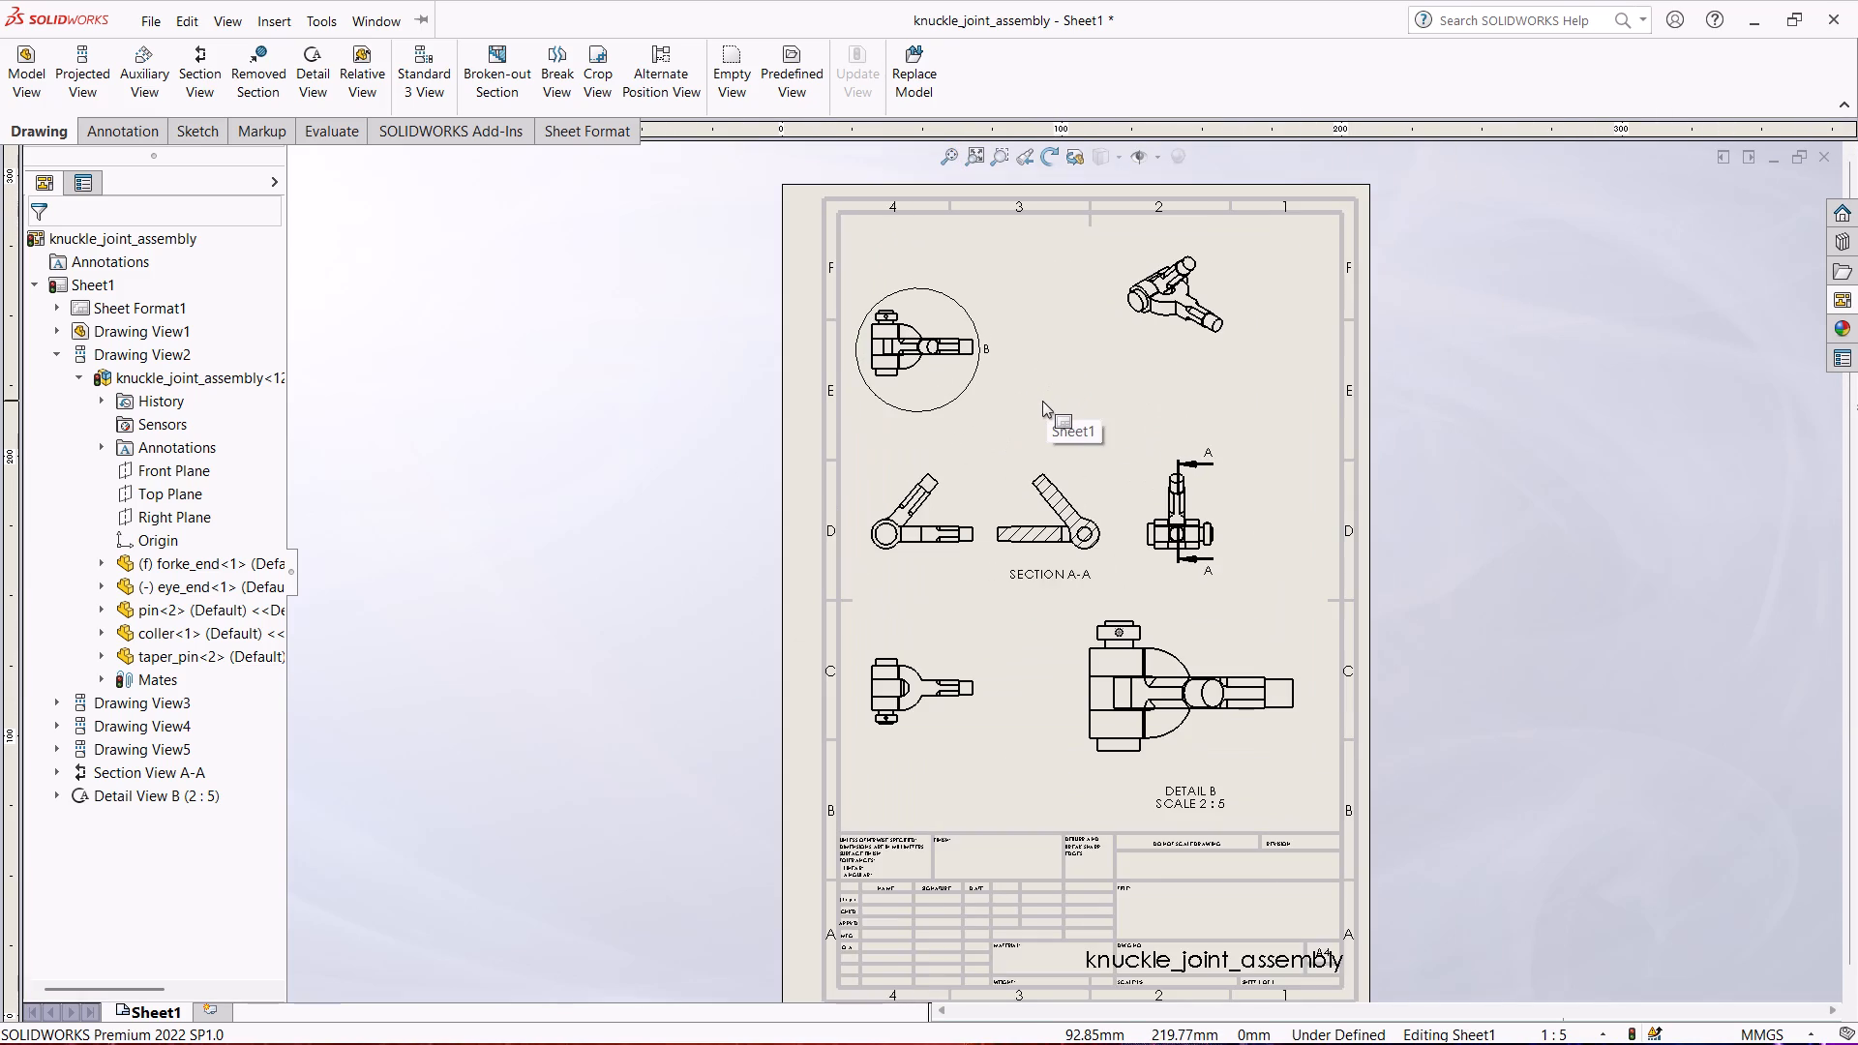